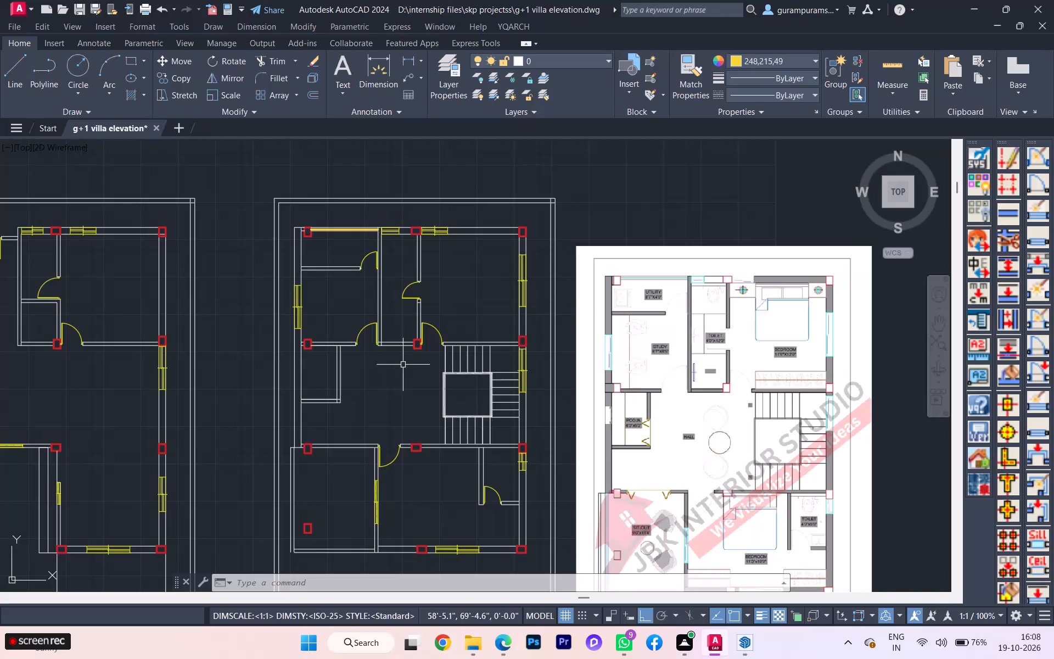
Group all the objects of the ground-floor plan, including its outer boundary, into one unnamed group.
scroll(403, 365, "down", 1)
scroll(700, 376, "down", 1)
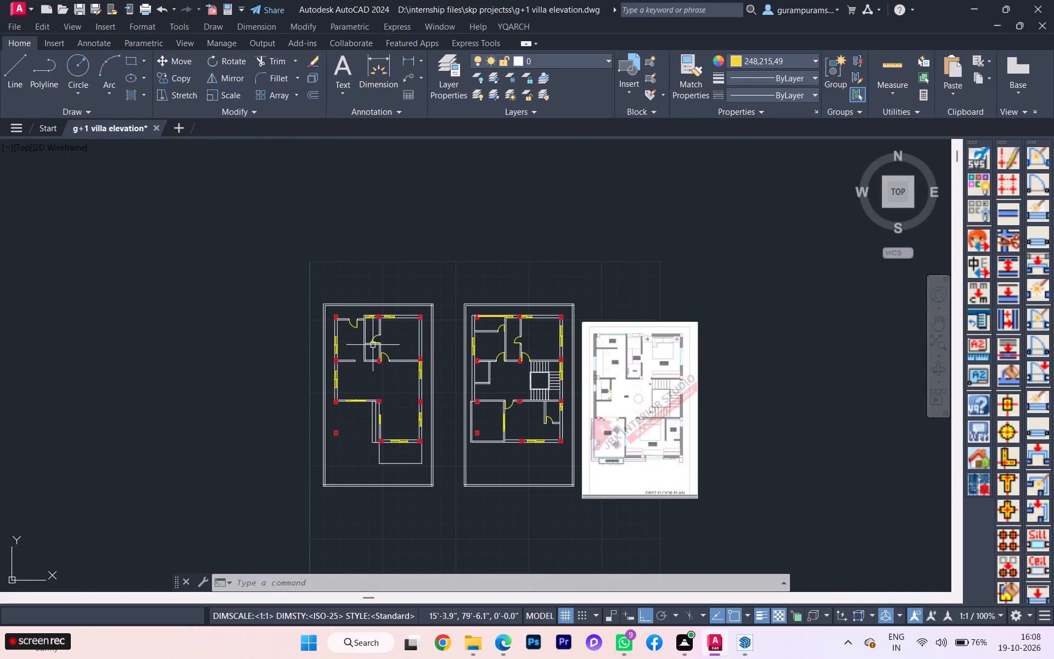
left_click(316, 271)
left_click(450, 530)
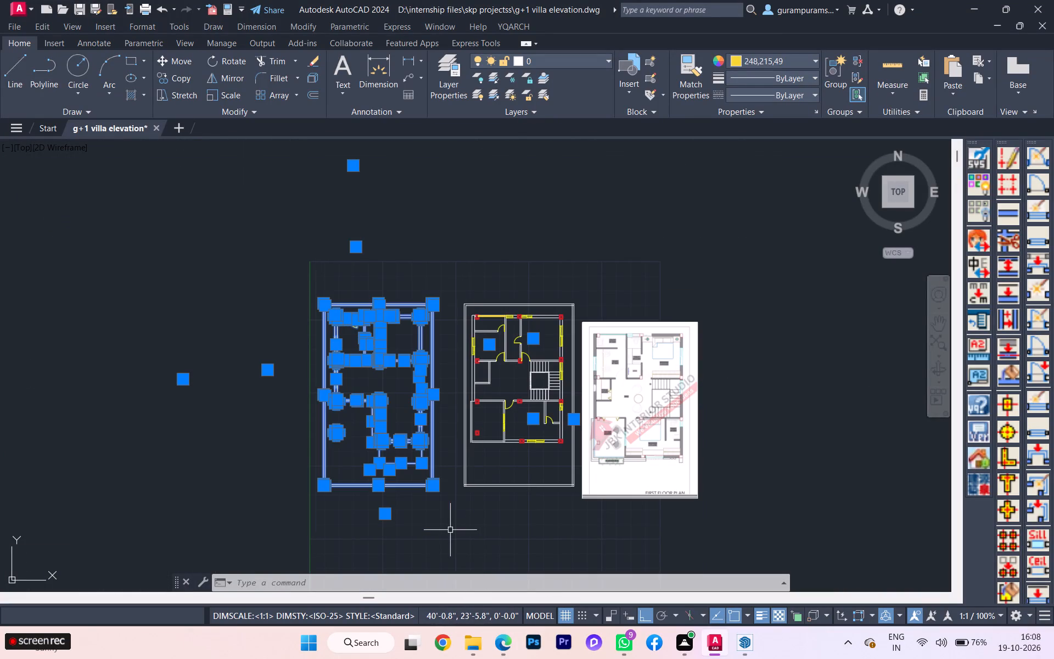
scroll(392, 443, "down", 1)
scroll(393, 438, "up", 3)
scroll(393, 436, "down", 3)
scroll(393, 435, "up", 1)
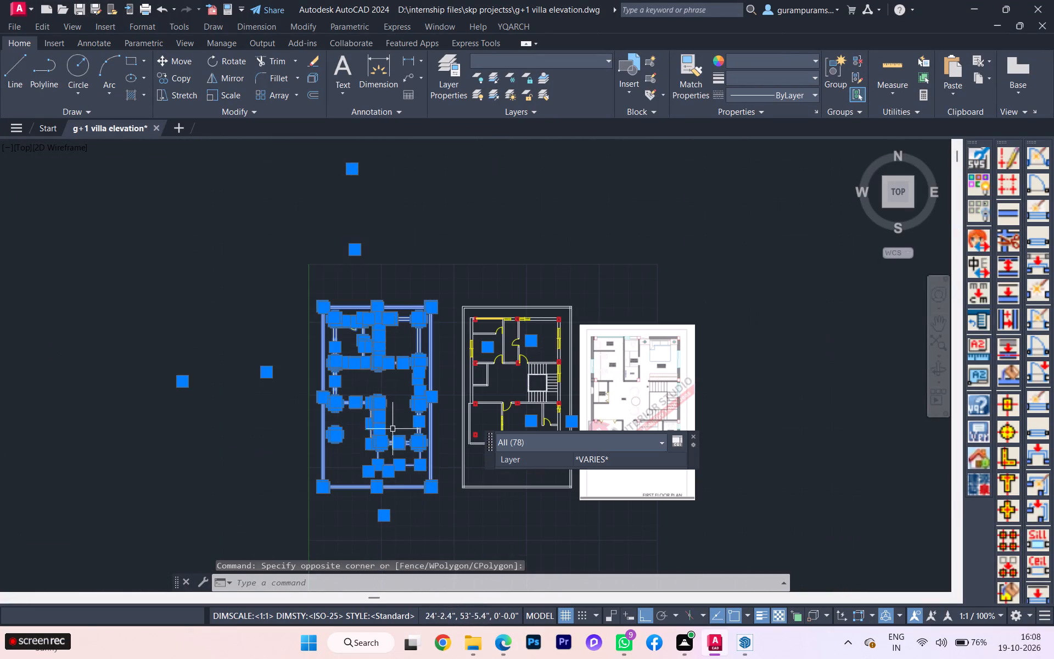
scroll(397, 422, "up", 2)
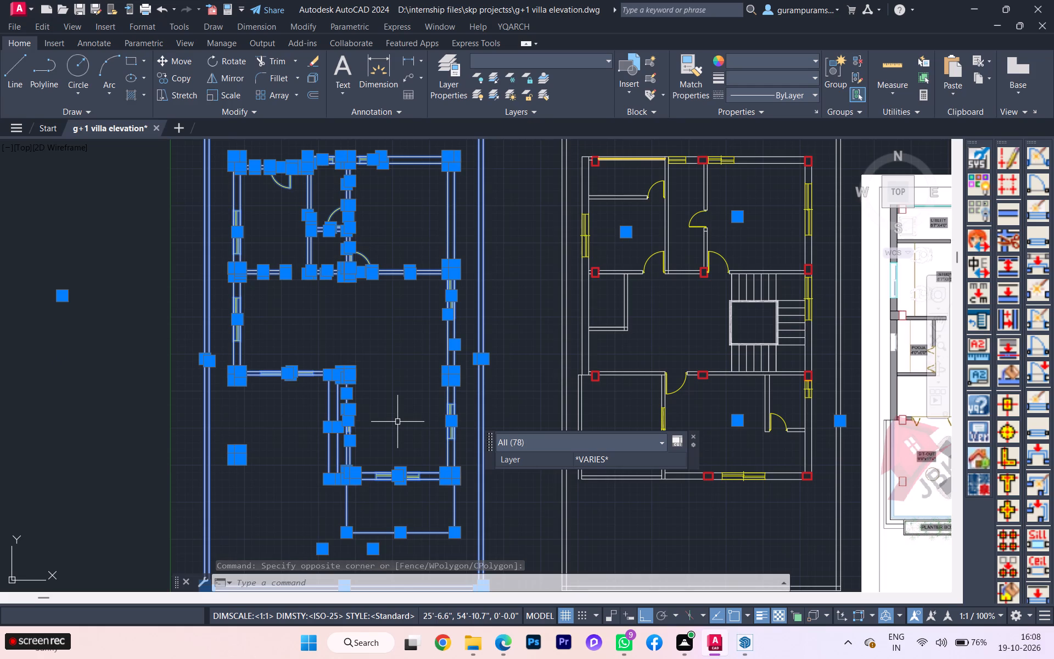
scroll(396, 429, "down", 1)
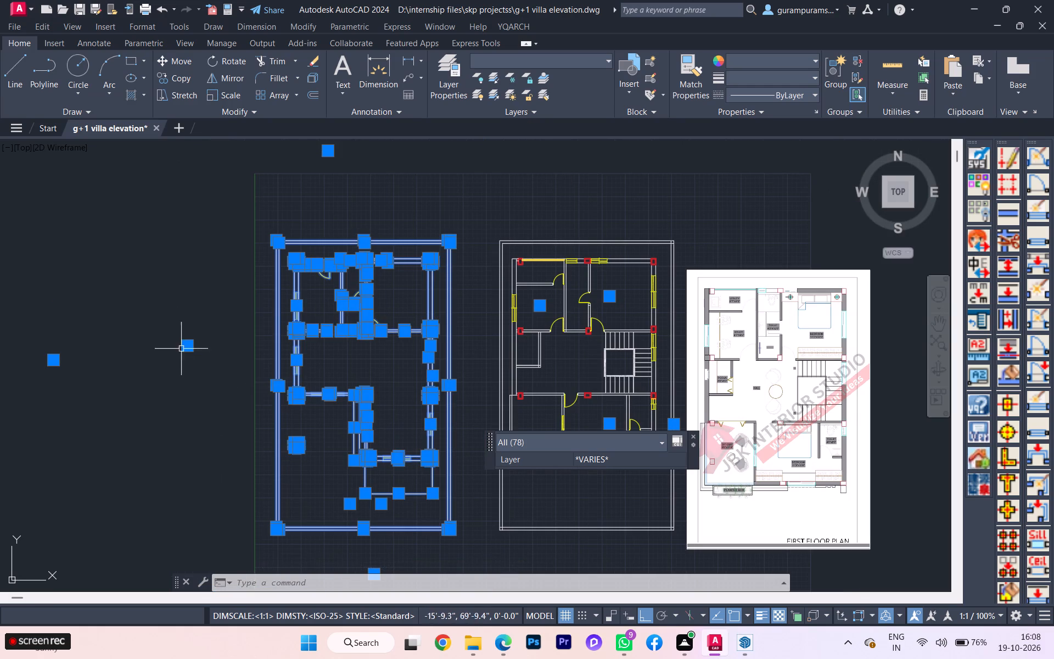
left_click(188, 342)
scroll(188, 342, "up", 3)
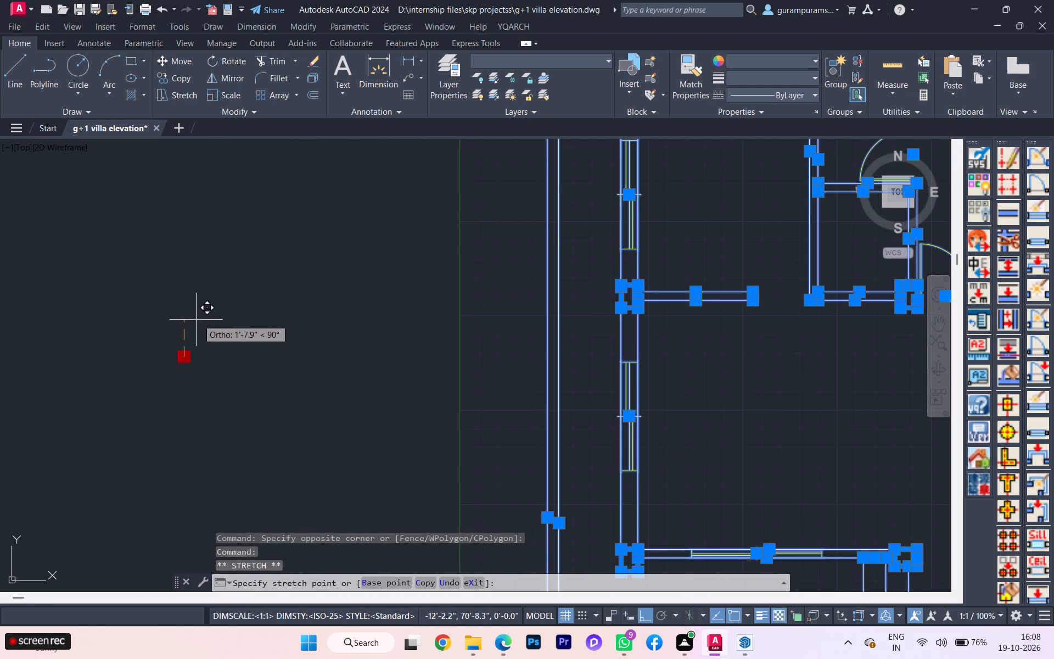
key("Escape")
scroll(228, 328, "down", 3)
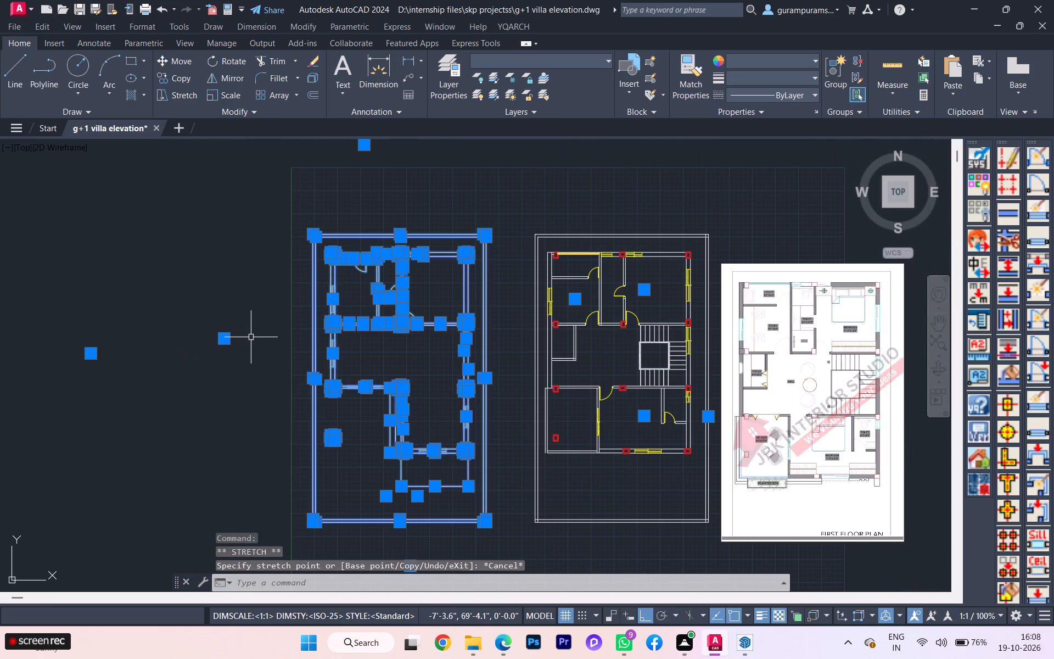
key("g")
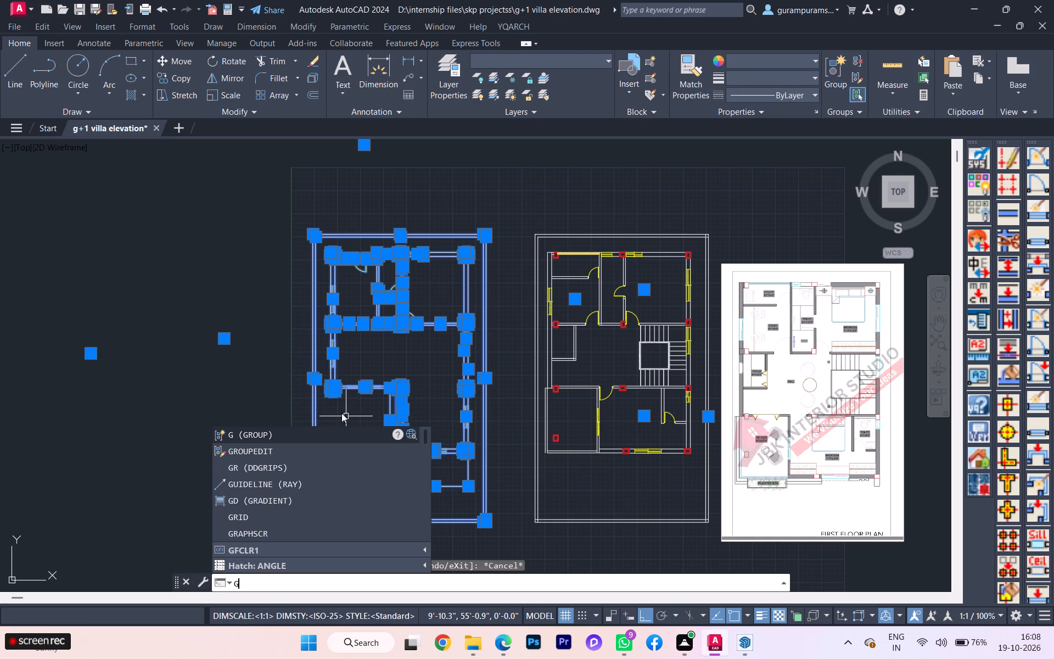
key("Return")
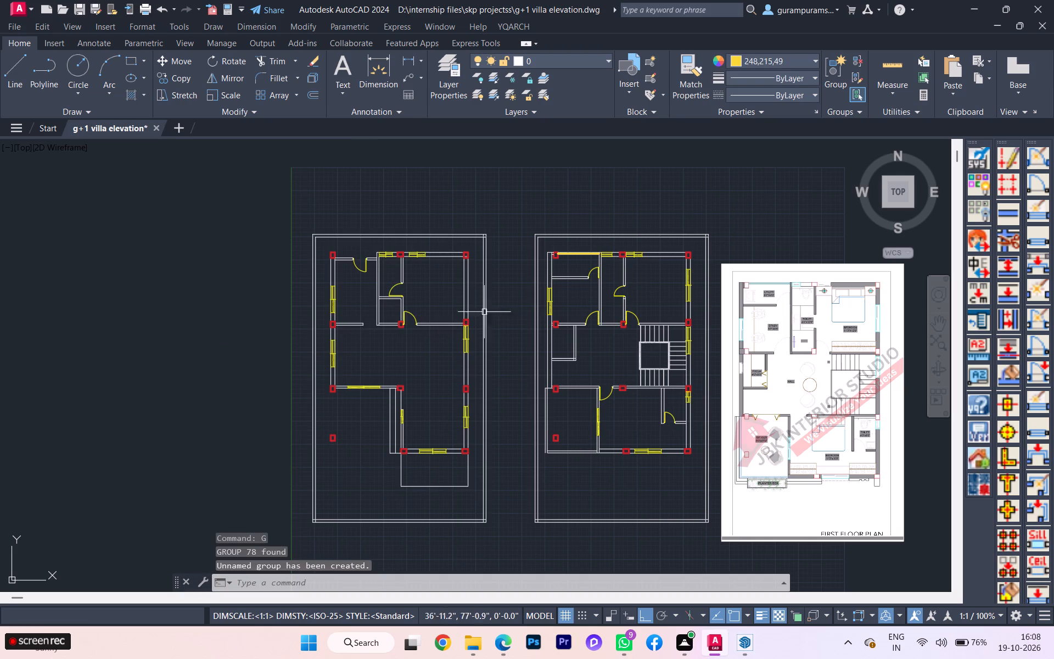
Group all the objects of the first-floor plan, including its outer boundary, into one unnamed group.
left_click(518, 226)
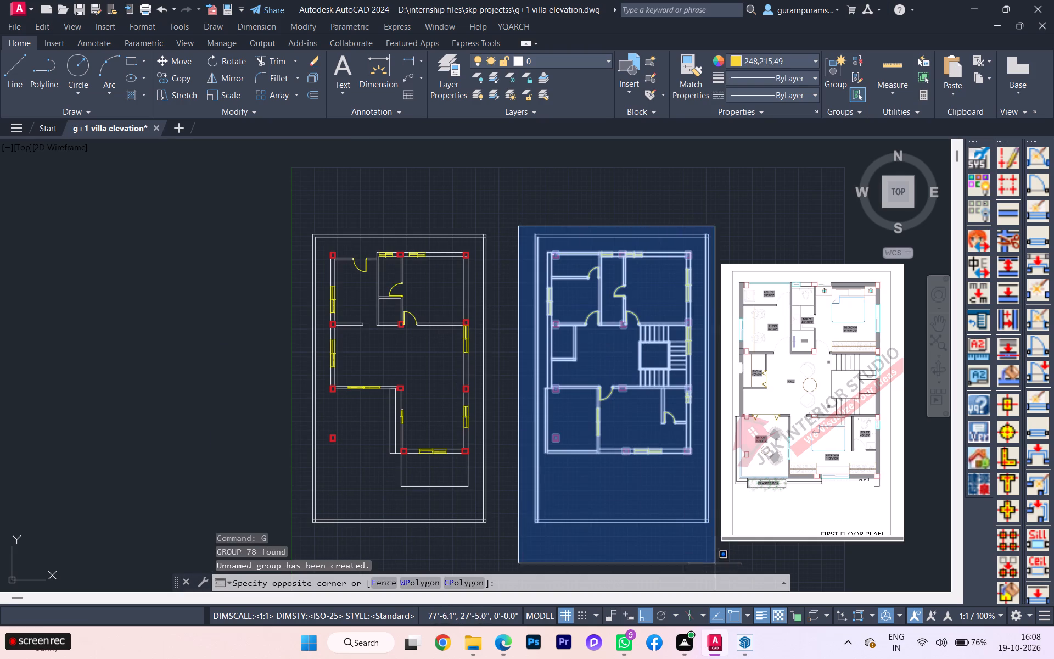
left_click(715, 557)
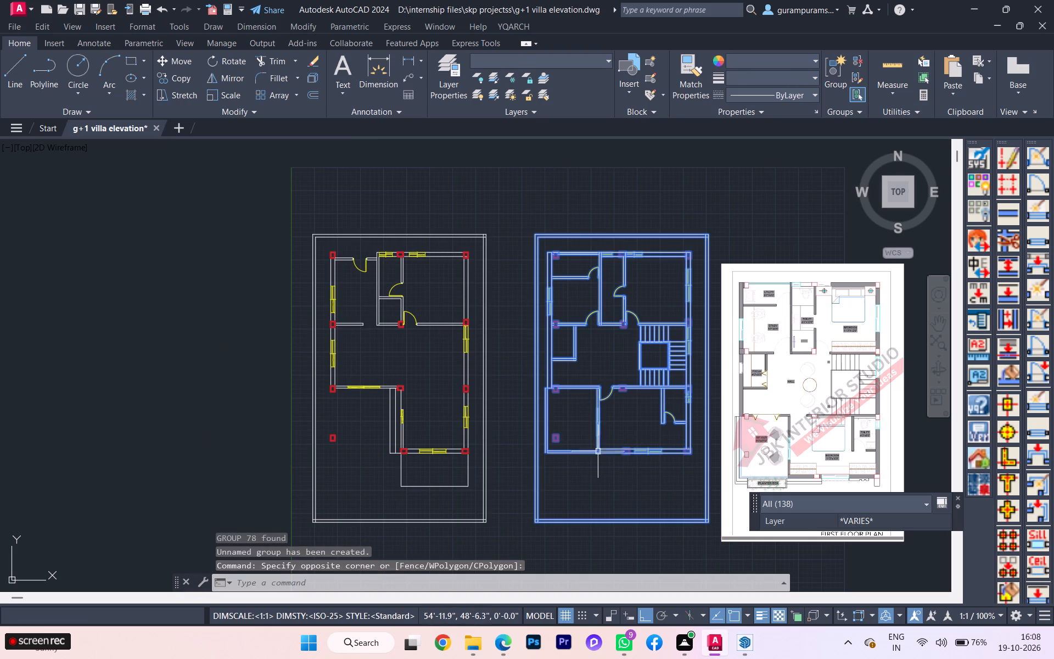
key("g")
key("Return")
Delete the first-floor reference plan image beside the drawn plans.
scroll(475, 442, "down", 1)
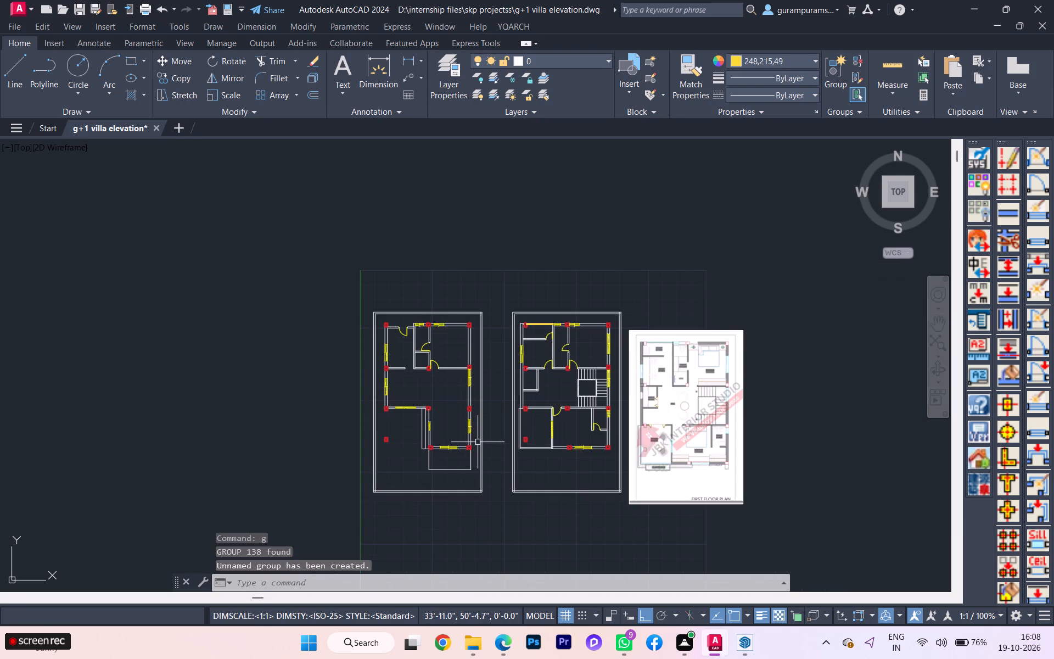
left_click(692, 450)
left_click(640, 313)
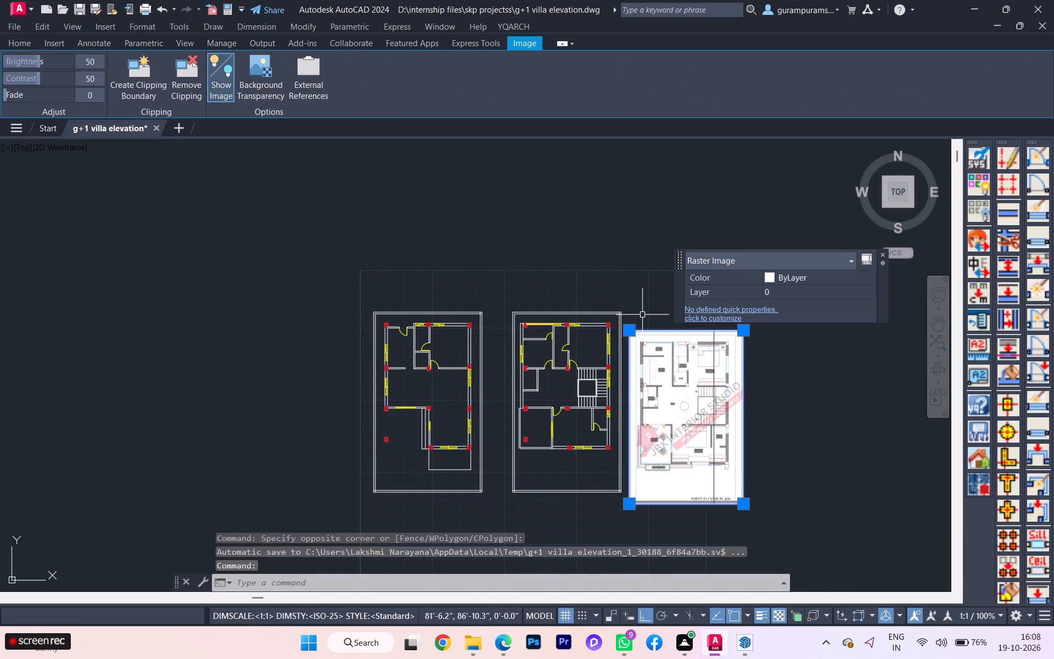
key("Delete")
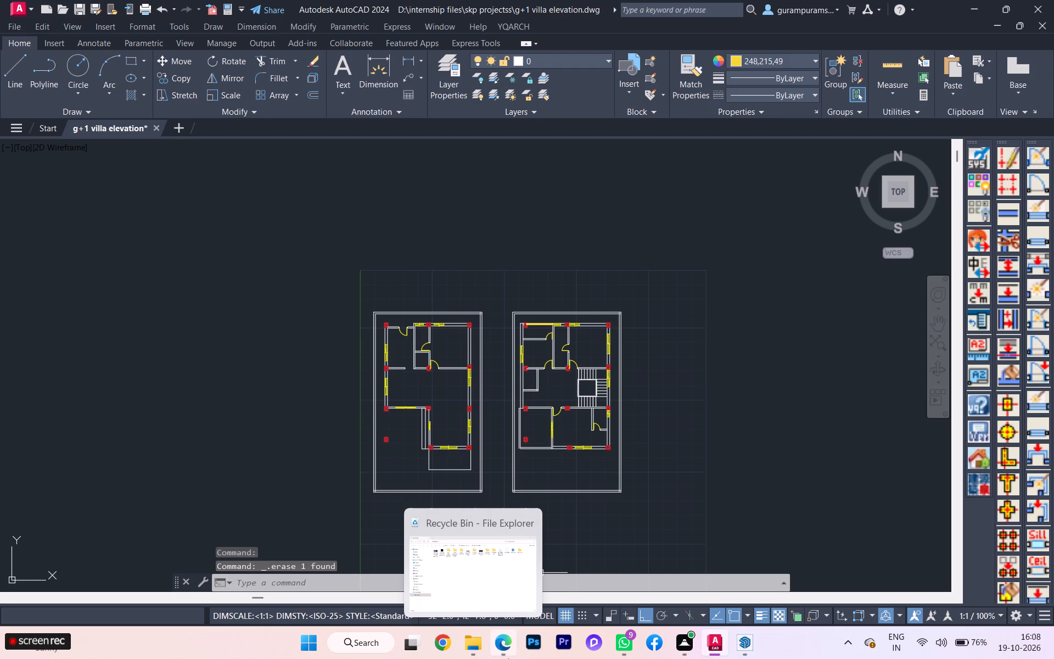
Switch to the SketchUp workbook PDF in Edge and review Exercise 42's plans from the ground floor to the second floor.
left_click(513, 597)
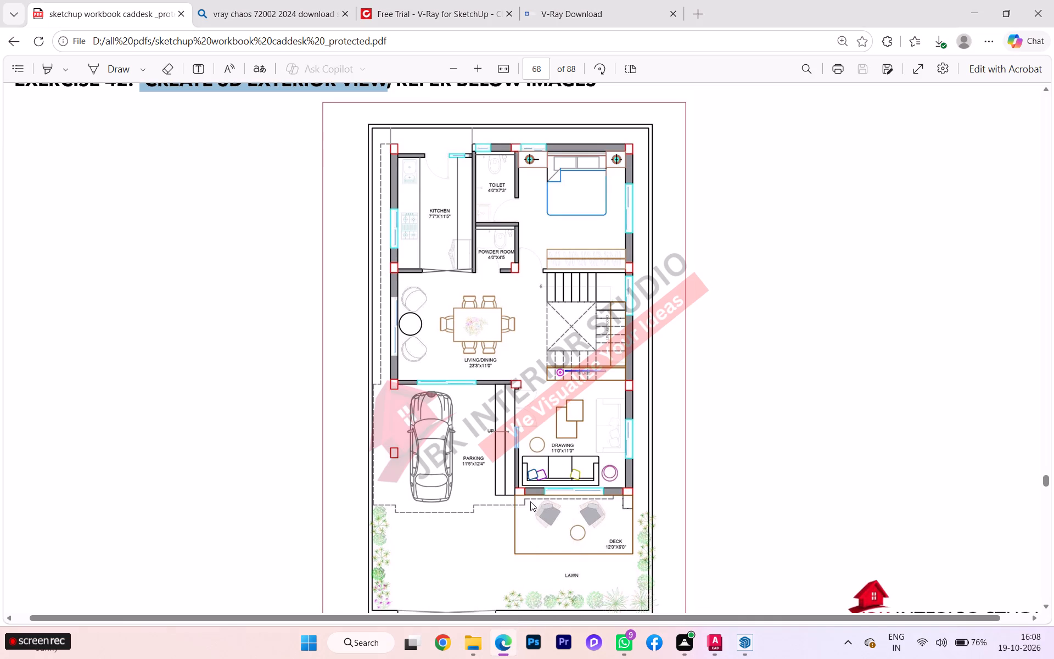
scroll(537, 476, "down", 4)
scroll(538, 481, "up", 1)
scroll(539, 481, "down", 2)
scroll(539, 483, "up", 1)
scroll(539, 483, "down", 3)
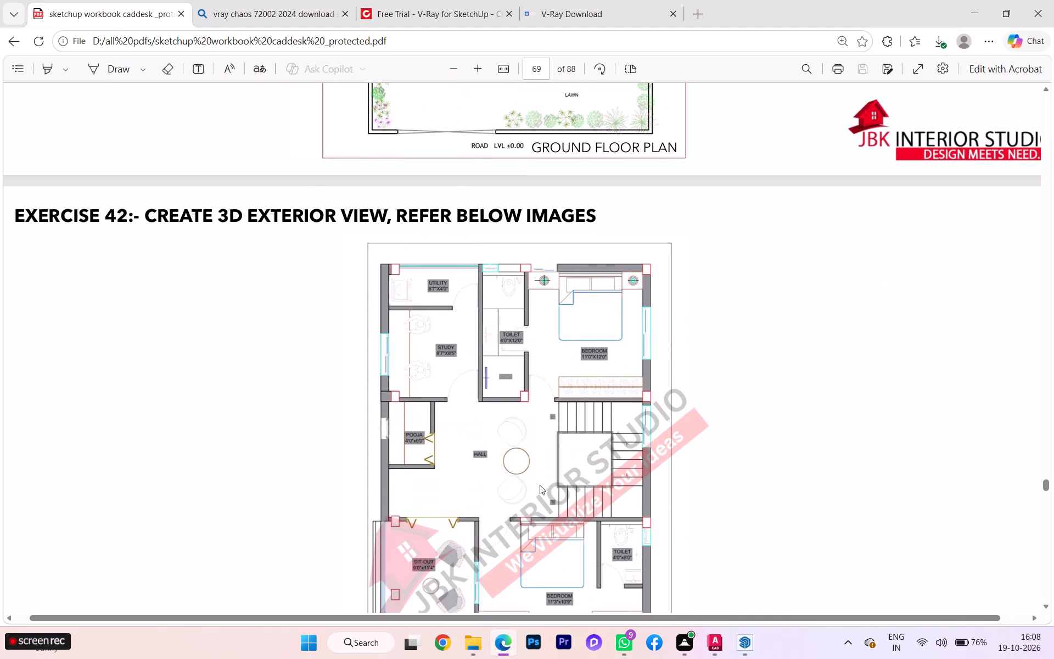
scroll(540, 485, "down", 3)
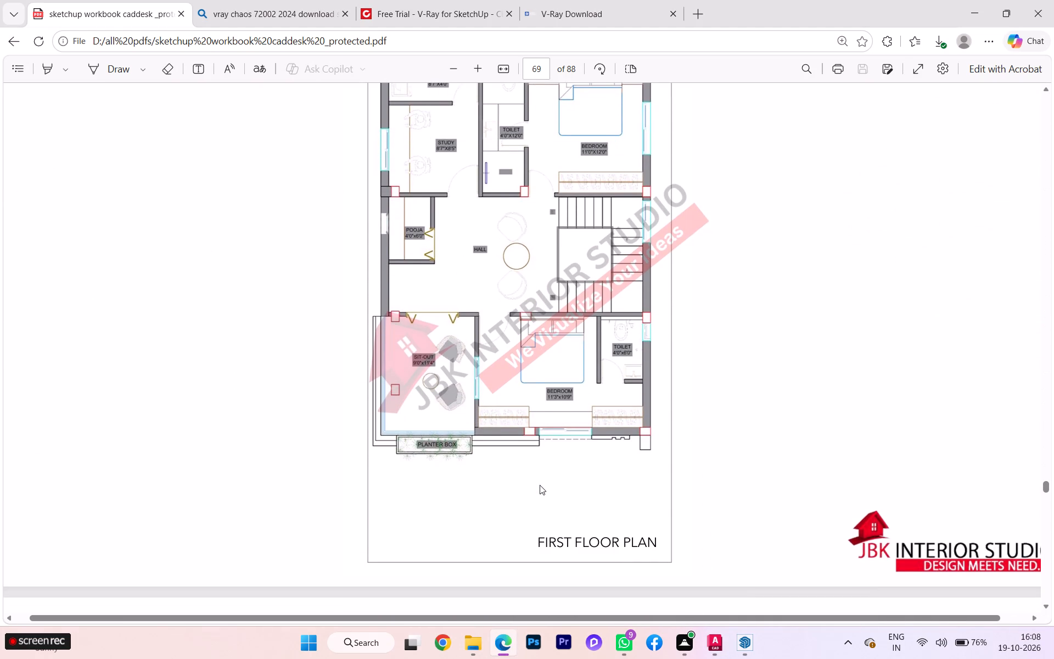
scroll(541, 487, "down", 1)
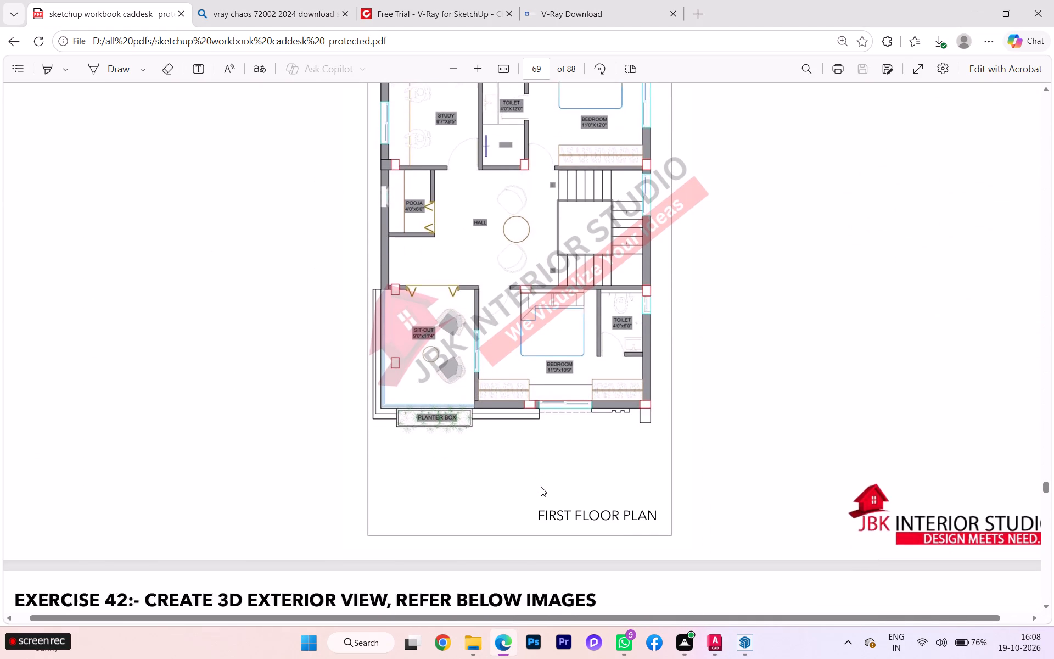
scroll(541, 487, "down", 1)
scroll(541, 487, "up", 1)
scroll(541, 487, "down", 2)
scroll(541, 487, "up", 1)
scroll(541, 487, "down", 4)
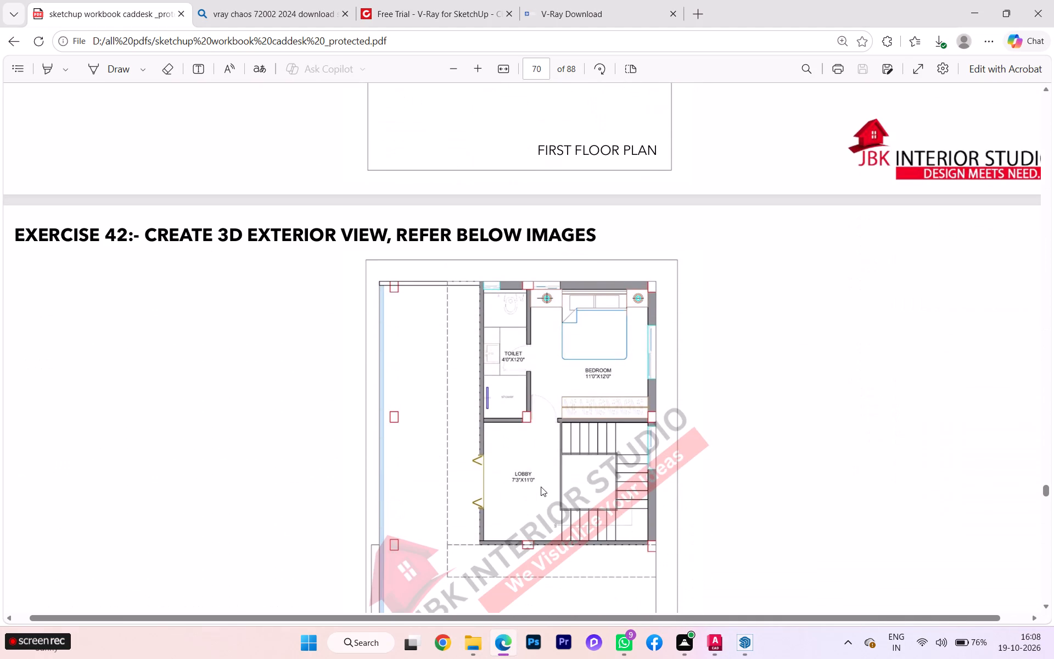
scroll(541, 487, "down", 1)
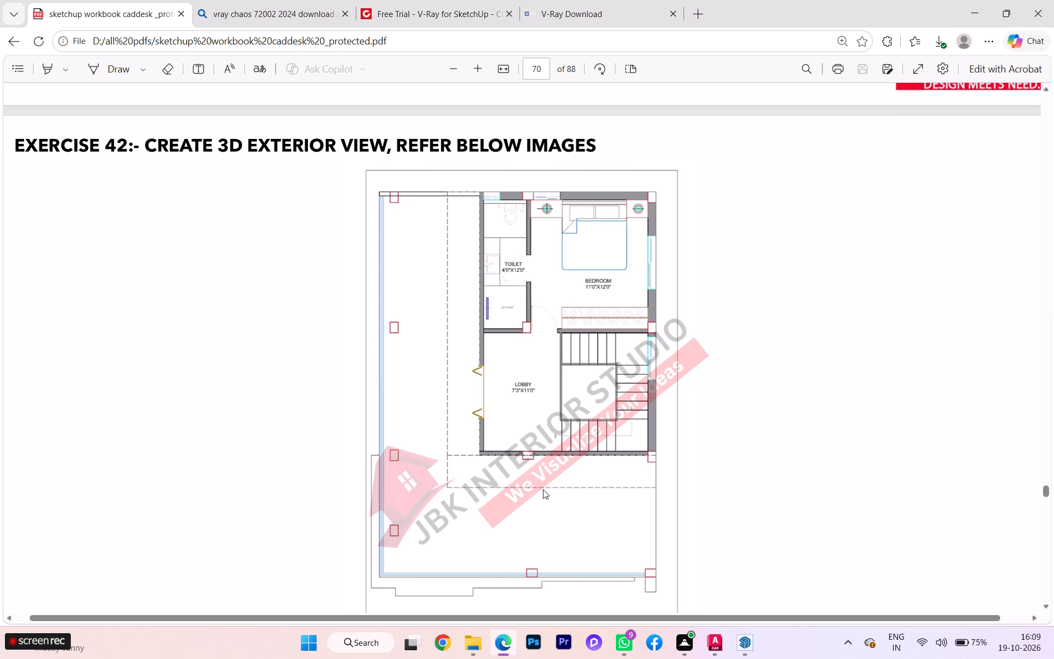
scroll(543, 489, "down", 1)
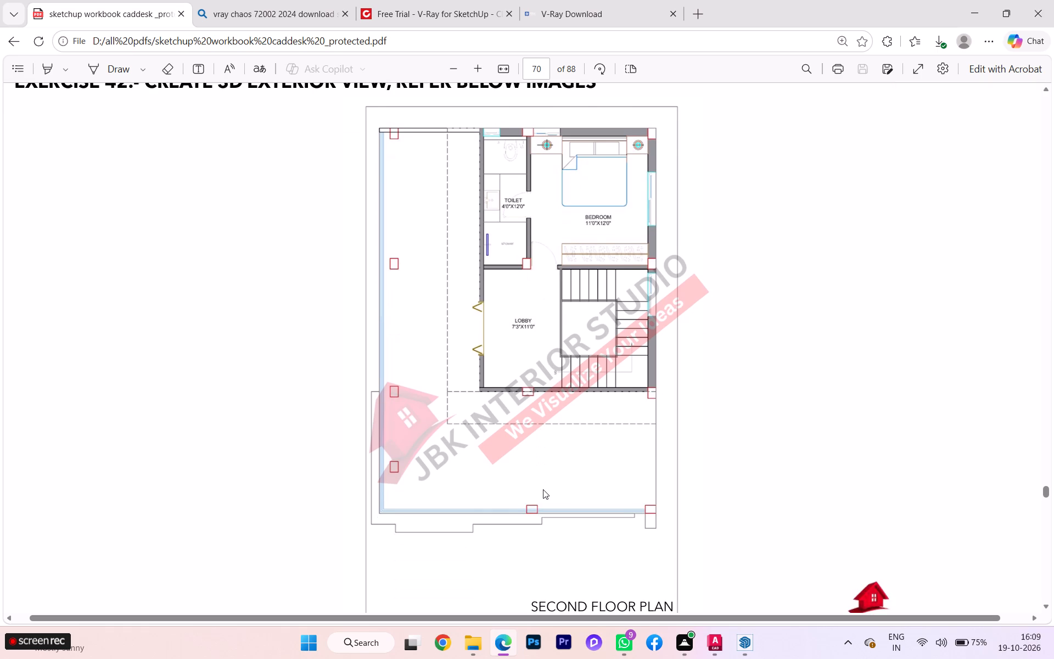
scroll(543, 489, "up", 2)
scroll(543, 489, "down", 2)
scroll(543, 489, "up", 1)
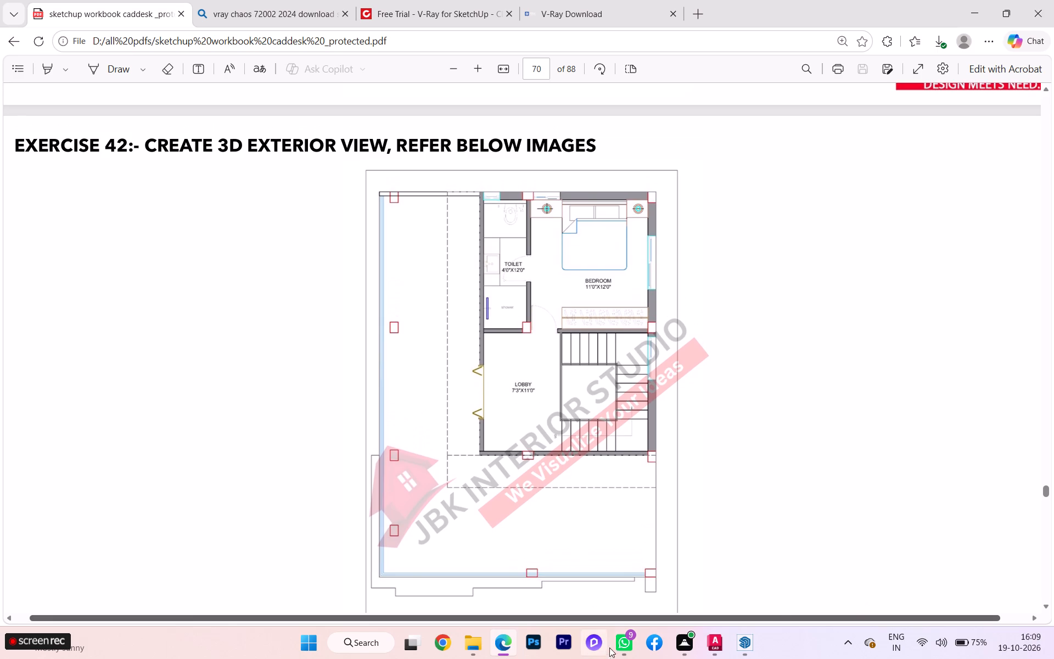
Compare the AutoCAD plans with the workbook's first- and ground-floor plans, checking the staircase area, and return to the drawing.
left_click(702, 590)
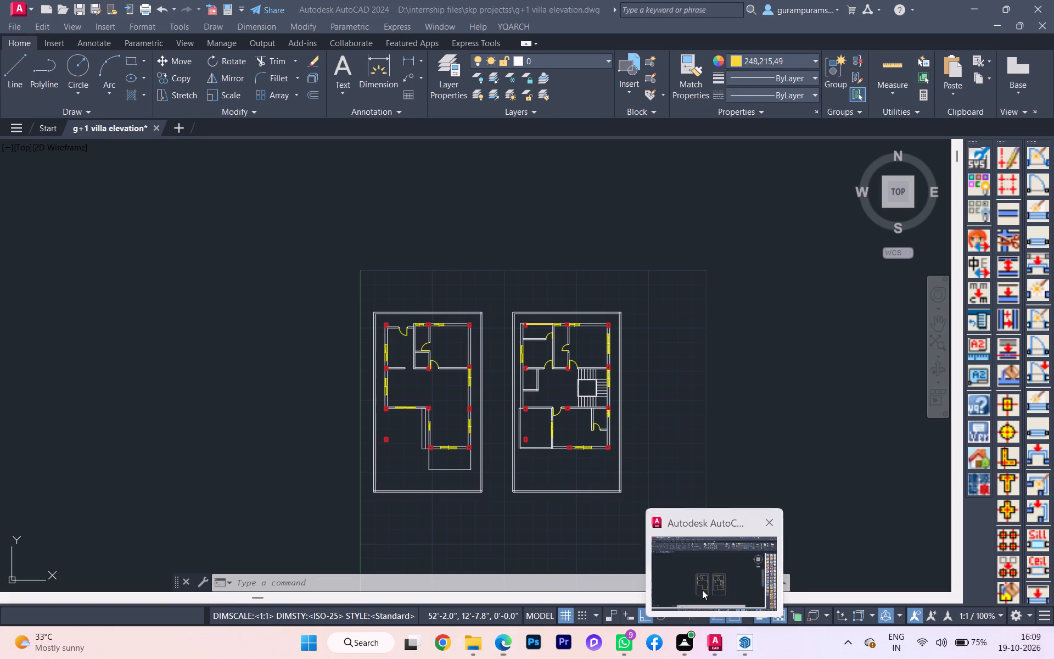
scroll(551, 387, "up", 1)
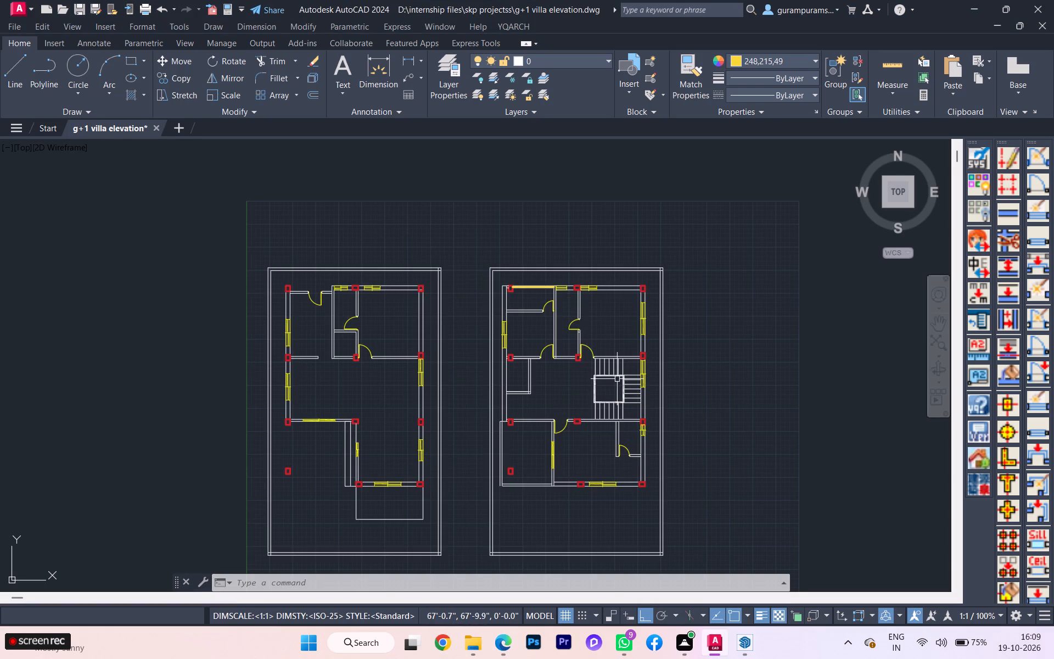
key("alt+Tab")
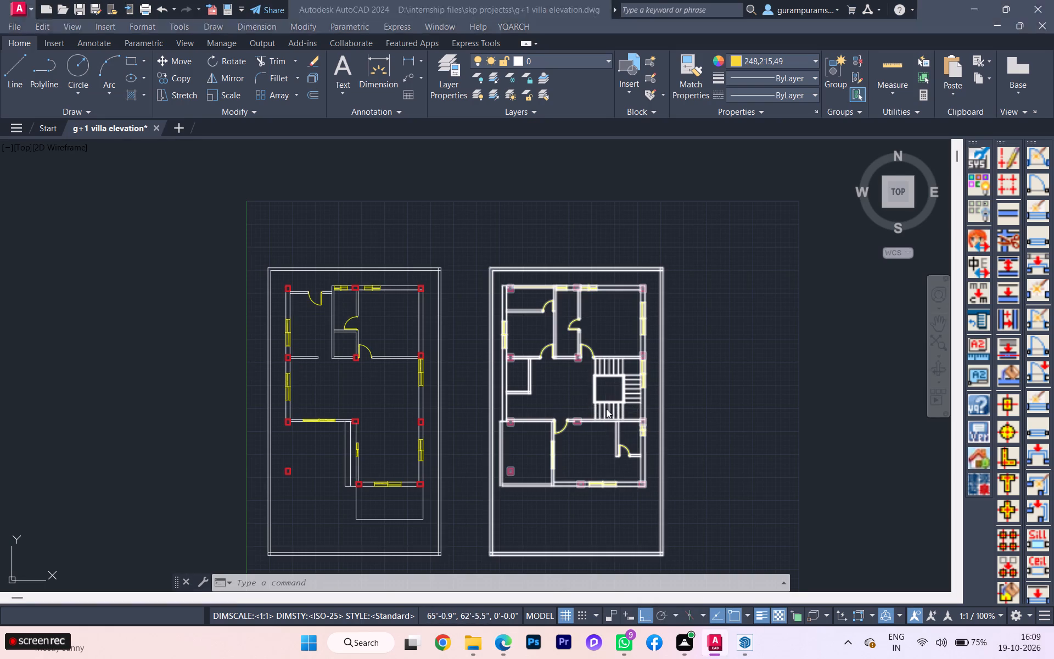
scroll(595, 412, "up", 4)
scroll(595, 412, "down", 2)
scroll(595, 412, "up", 1)
scroll(595, 412, "down", 1)
scroll(595, 412, "up", 5)
scroll(594, 411, "down", 1)
scroll(594, 411, "up", 4)
scroll(593, 409, "down", 1)
scroll(593, 409, "up", 1)
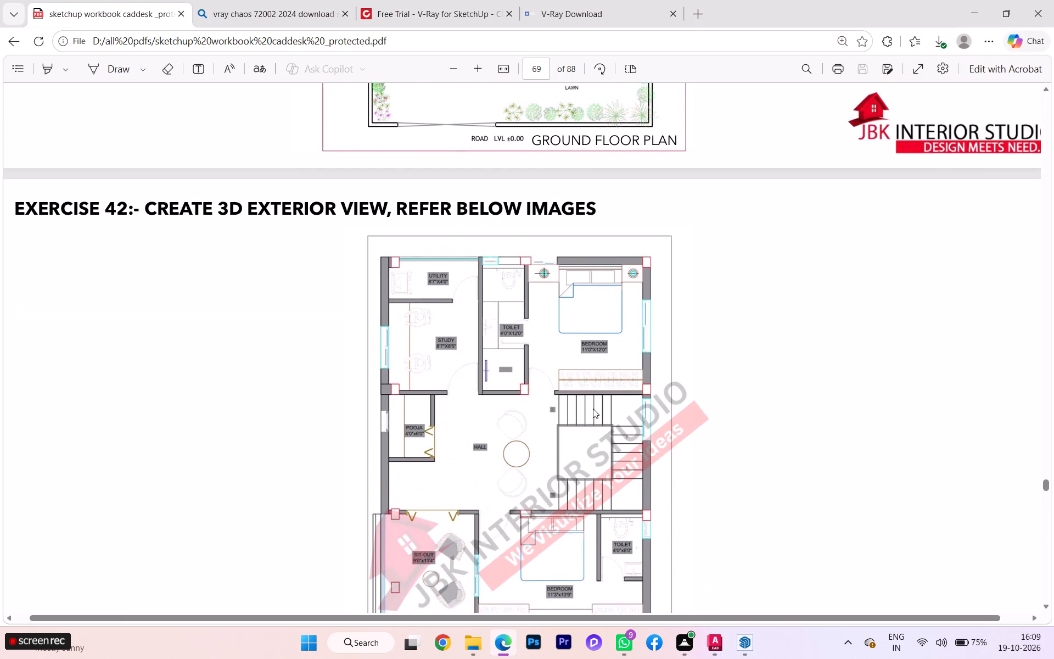
scroll(593, 409, "down", 1)
scroll(593, 409, "up", 1)
scroll(593, 409, "down", 1)
scroll(593, 409, "up", 2)
scroll(593, 409, "down", 2)
scroll(593, 409, "up", 2)
scroll(592, 407, "down", 2)
scroll(592, 407, "up", 3)
scroll(592, 407, "down", 2)
scroll(592, 407, "up", 8)
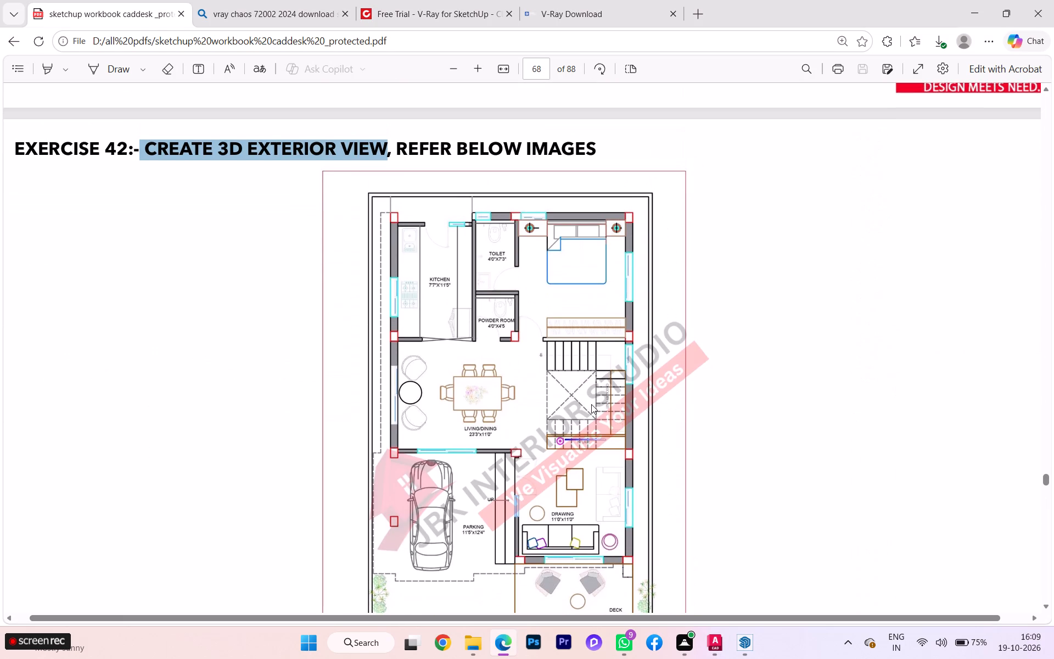
key("alt+Tab")
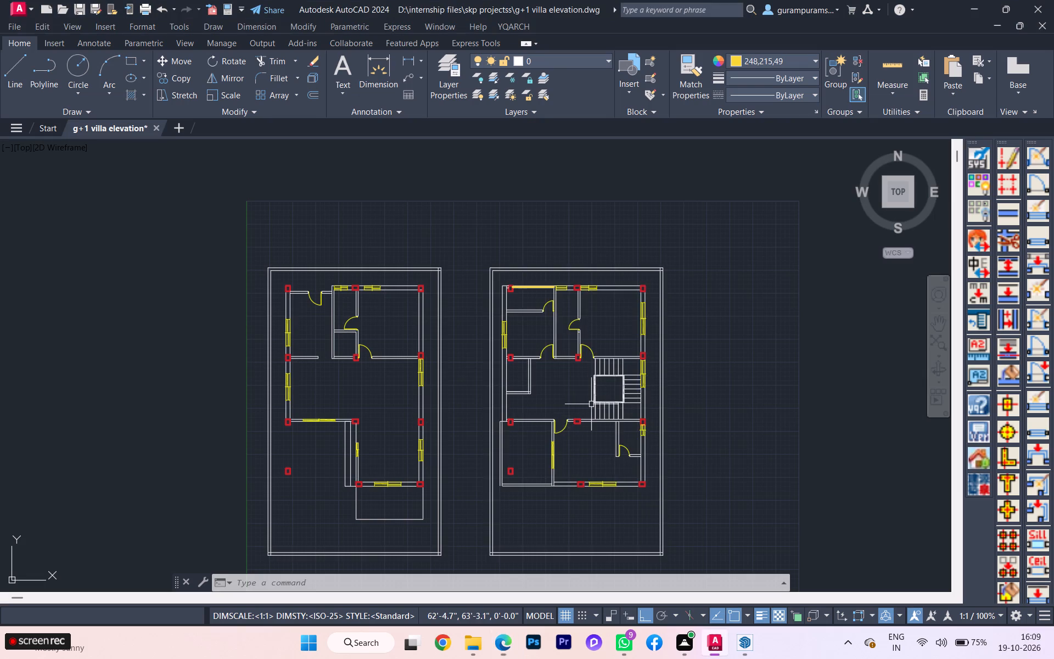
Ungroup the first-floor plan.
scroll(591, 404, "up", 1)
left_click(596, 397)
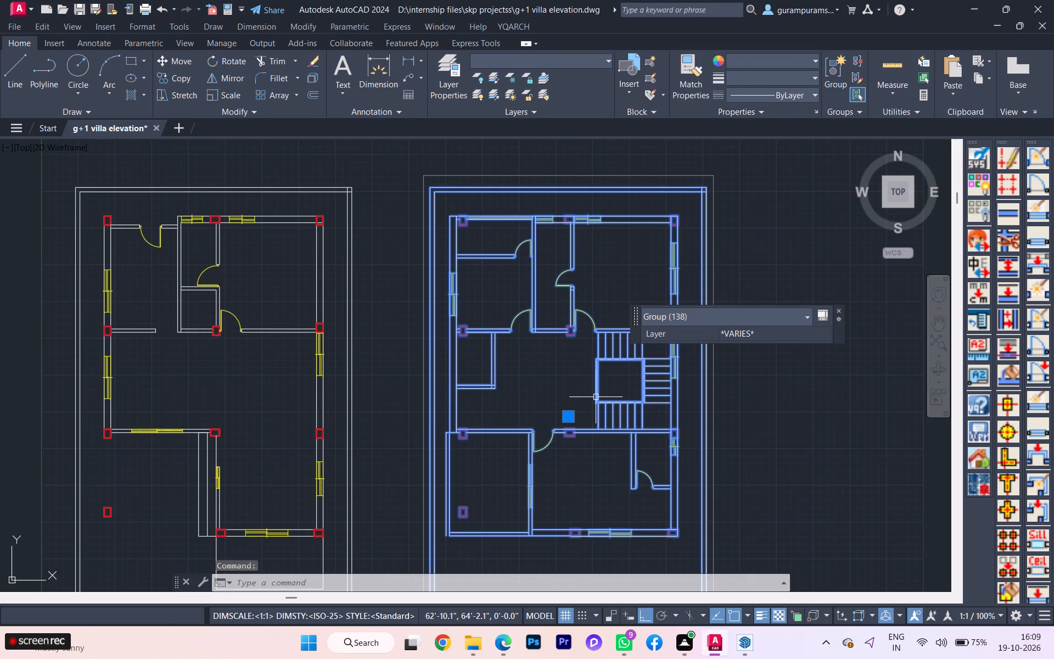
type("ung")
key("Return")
Group all the staircase lines in the first-floor plan into one group.
left_click(602, 409)
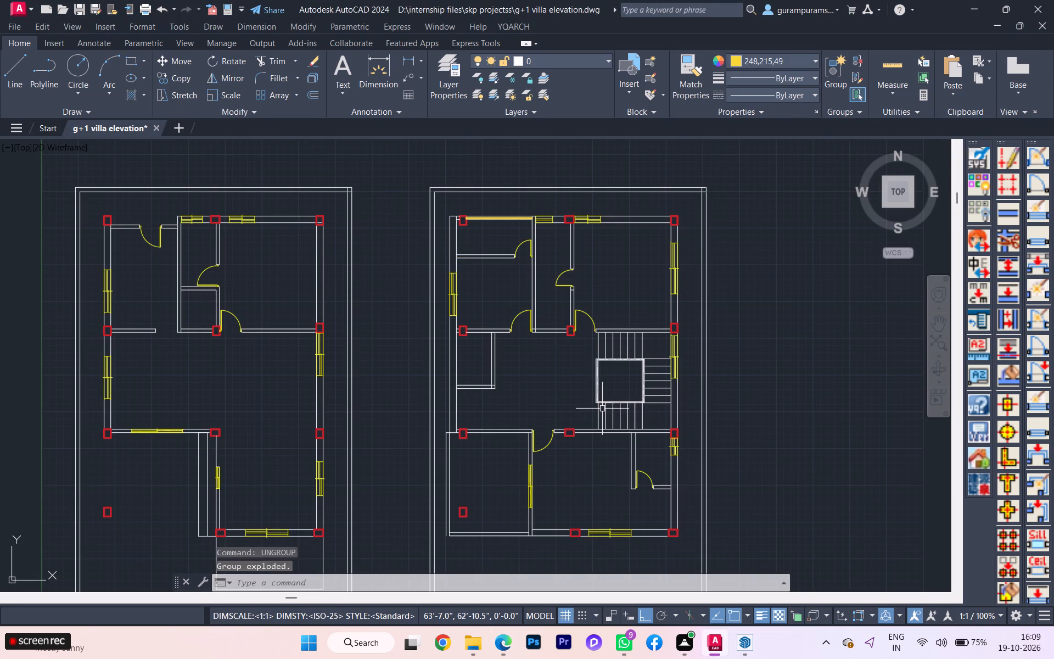
left_click(606, 395)
left_click(596, 350)
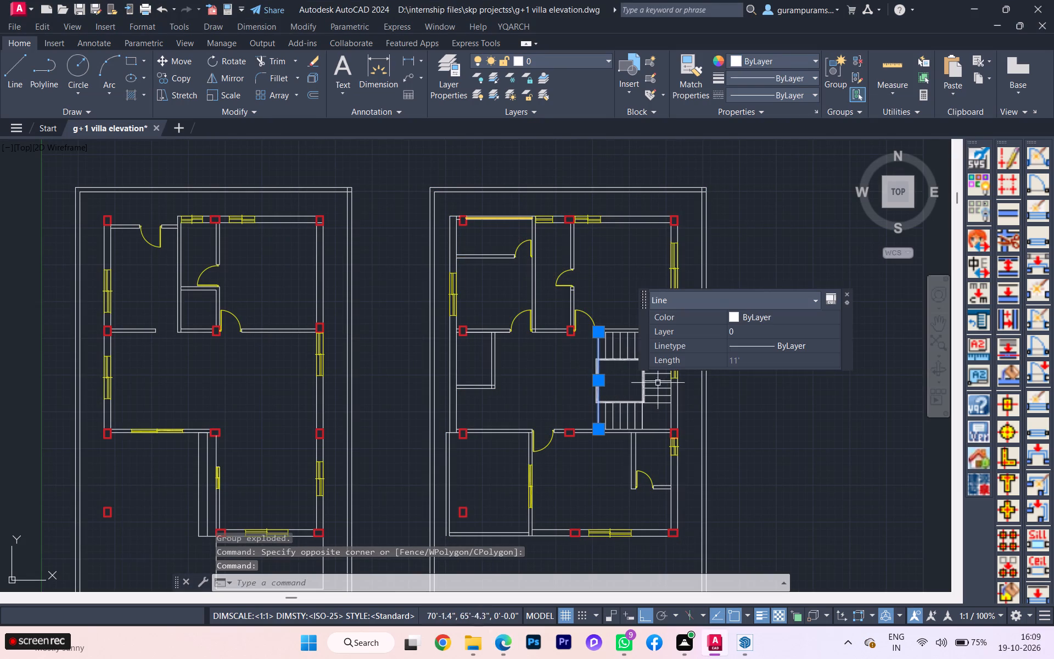
left_click(661, 417)
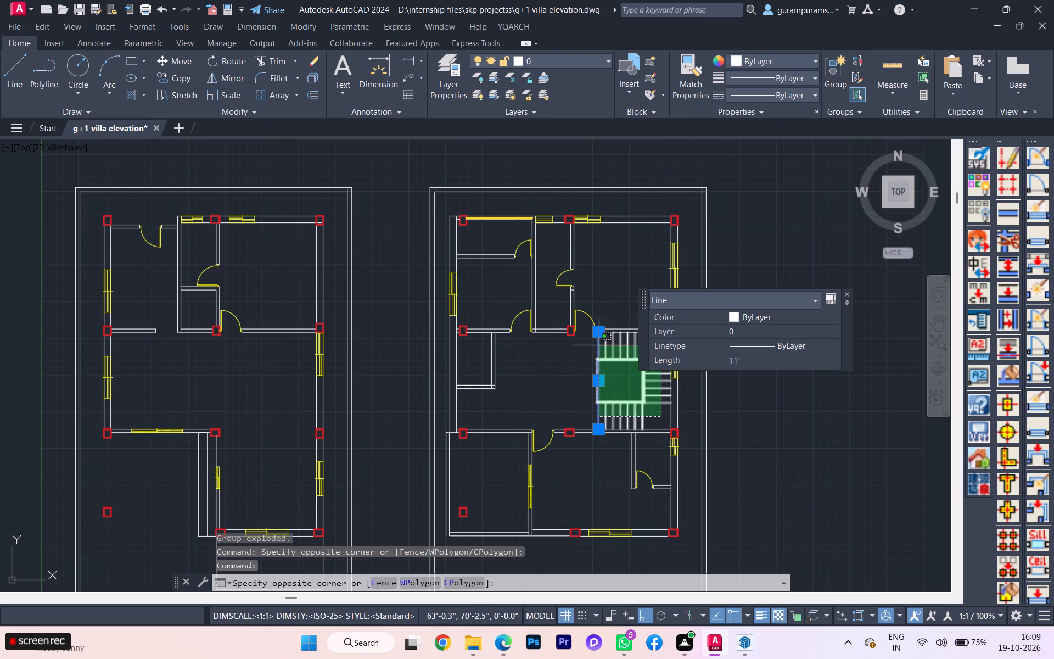
left_click(594, 347)
scroll(620, 354, "up", 3)
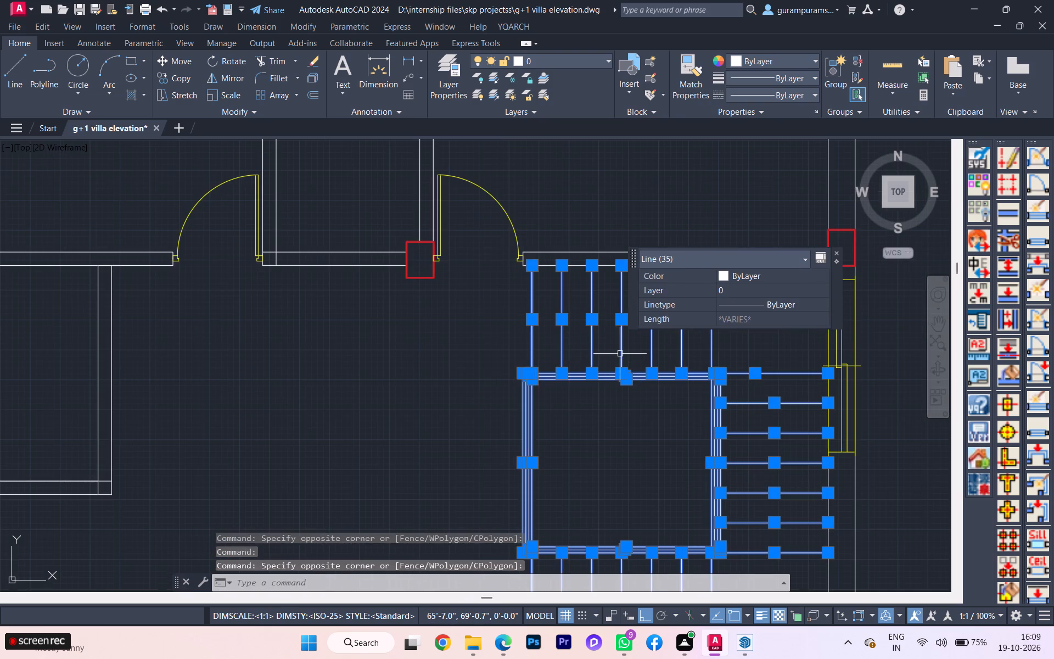
scroll(620, 354, "down", 1)
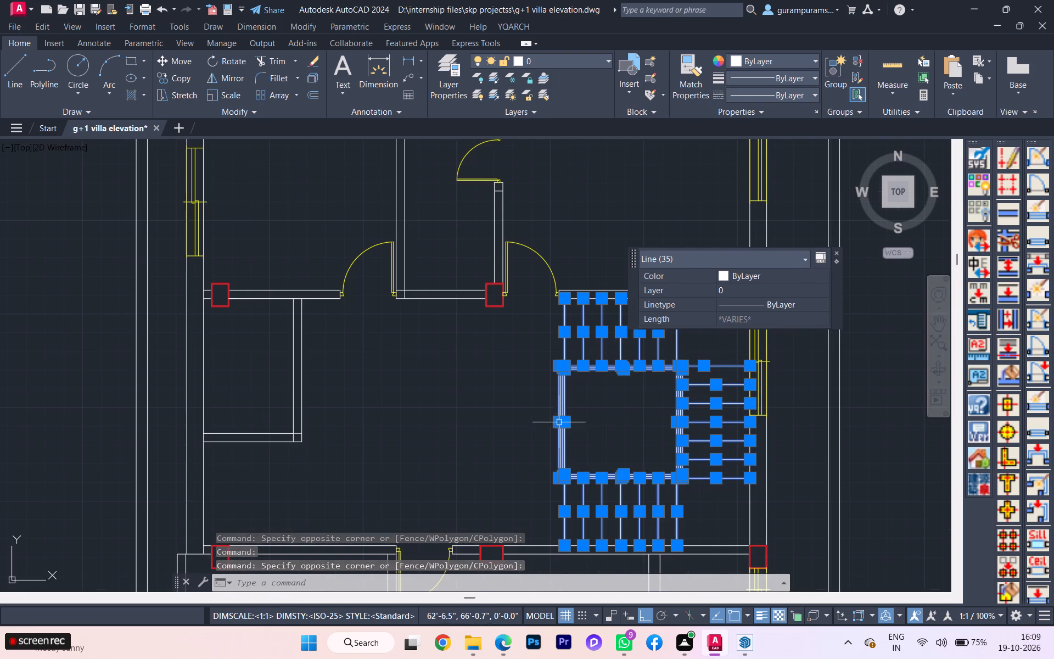
key("g")
key("Return")
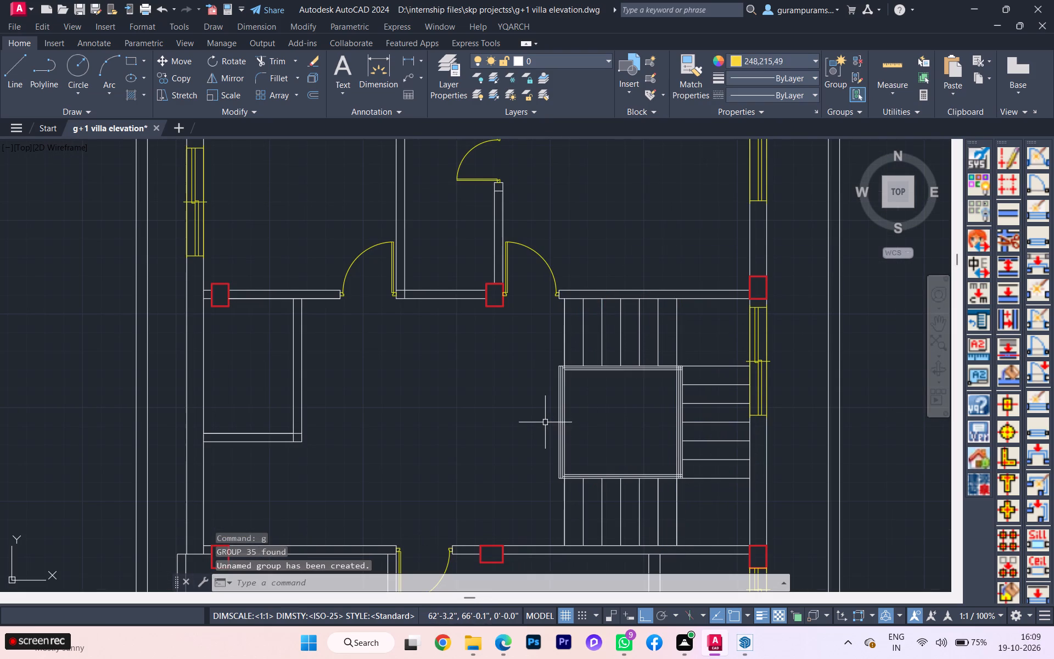
Check the staircase in Exercise 42's ground-floor plan in the workbook PDF in Edge and return to the drawing.
left_click(561, 414)
scroll(573, 377, "down", 2)
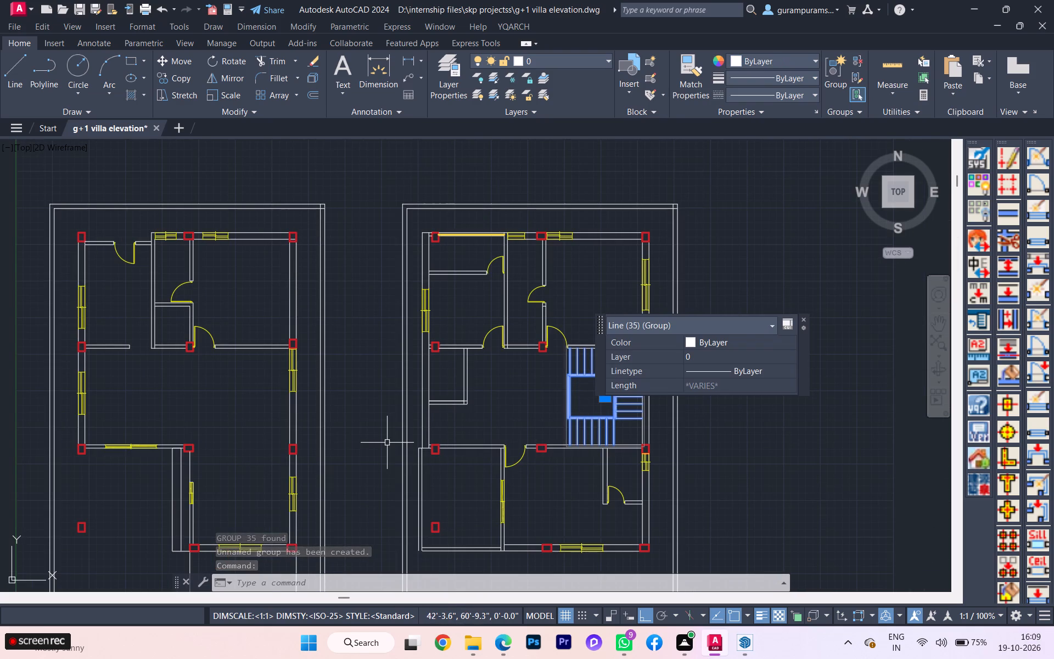
key("Tab")
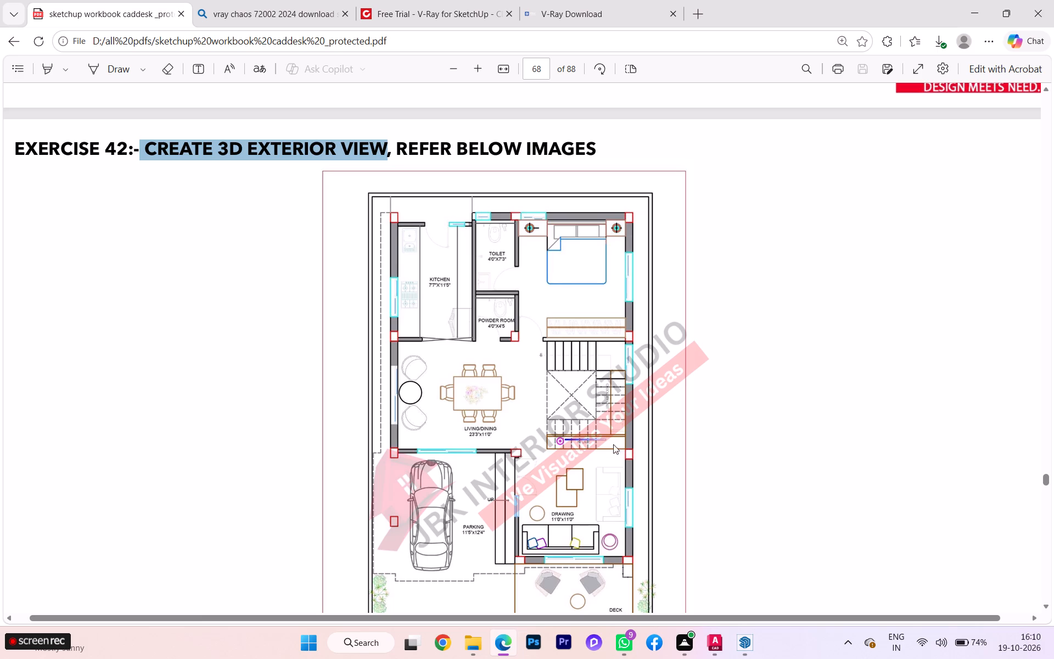
key("alt+Tab")
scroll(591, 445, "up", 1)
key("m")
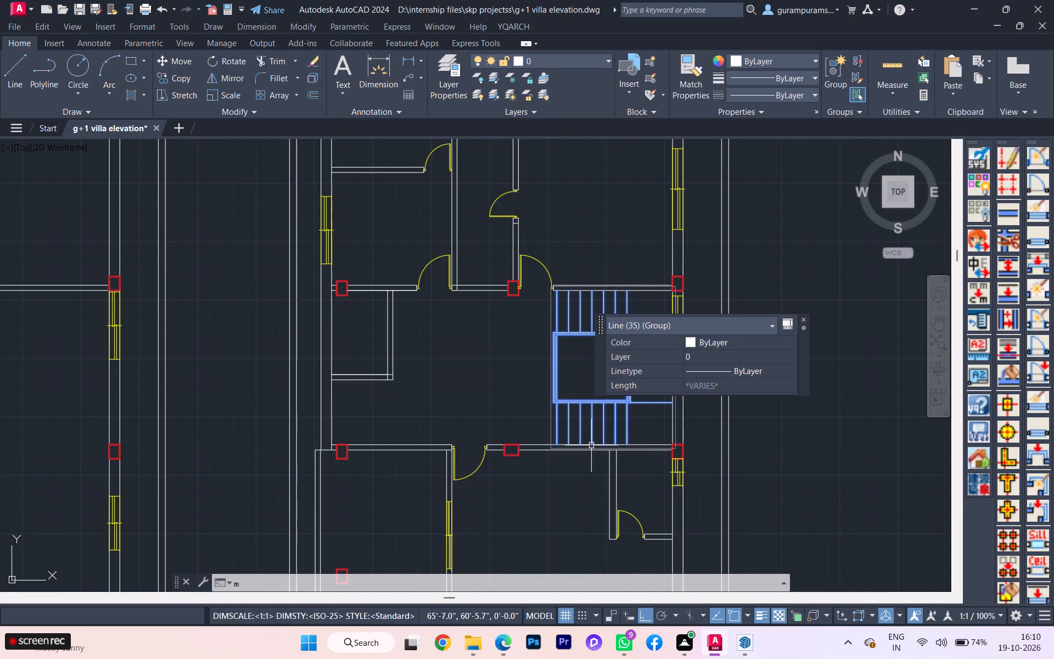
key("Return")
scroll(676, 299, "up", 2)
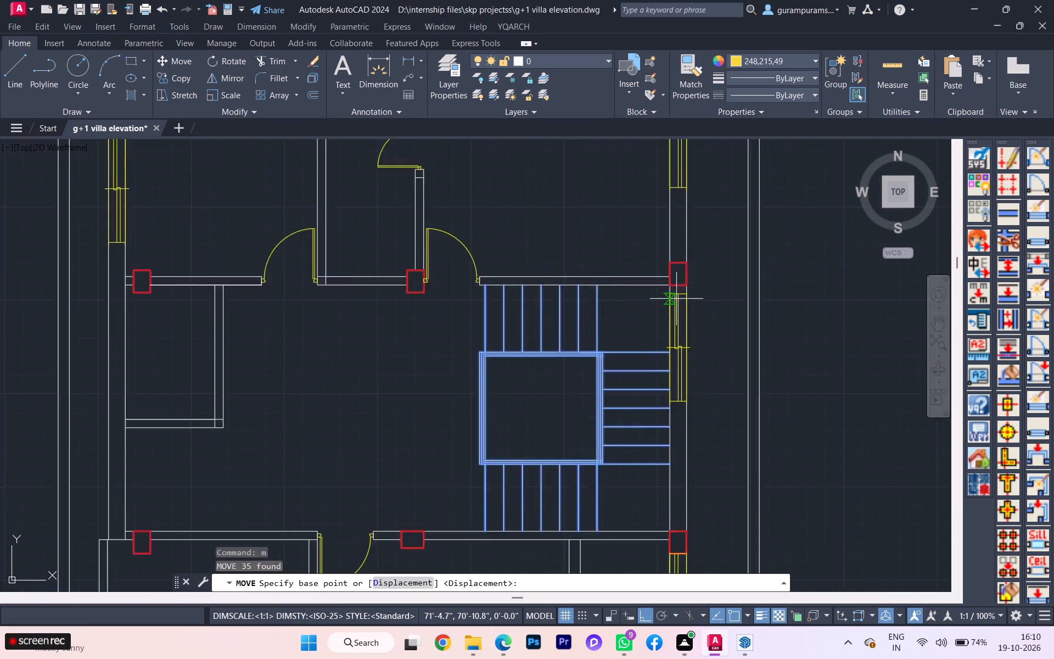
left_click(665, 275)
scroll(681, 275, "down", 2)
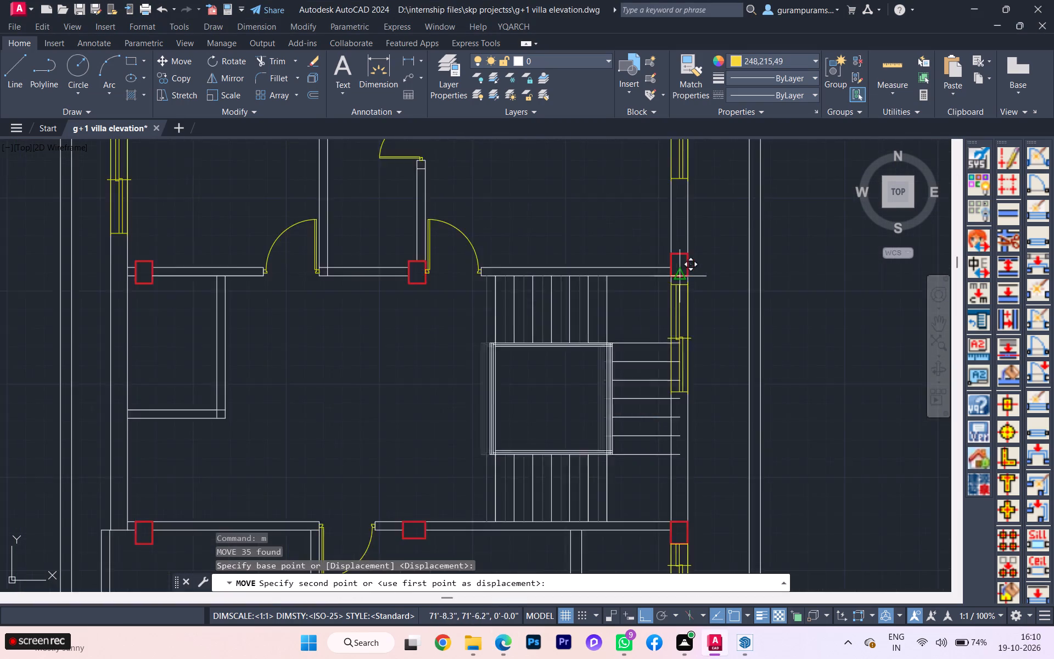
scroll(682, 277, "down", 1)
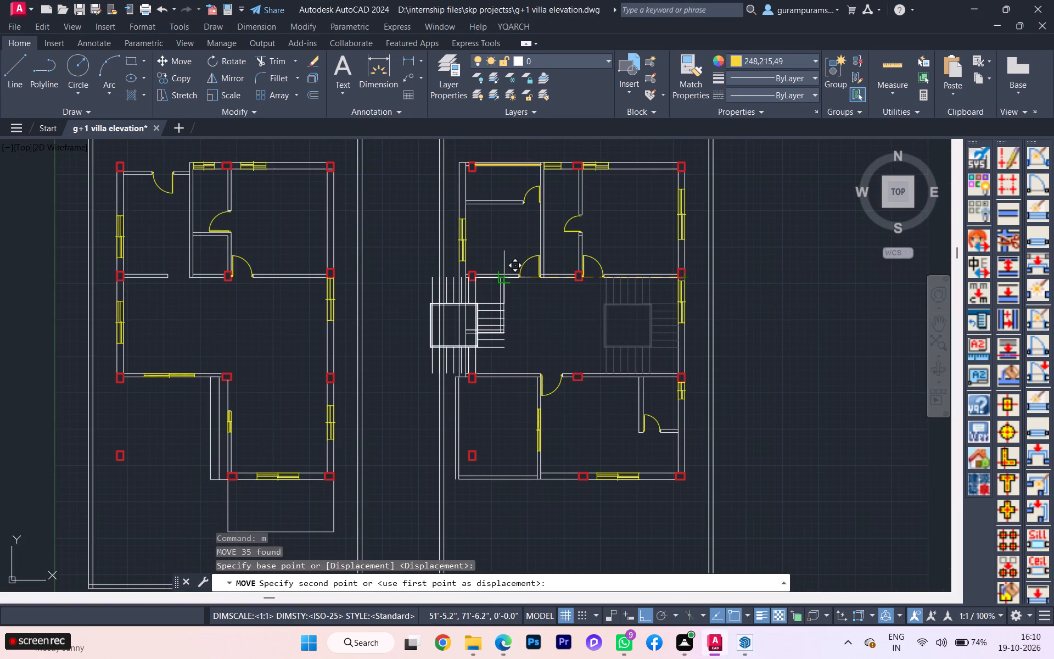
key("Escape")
Copy the first-floor staircase group into the ground-floor plan, matching the inner wall corner at the column above the staircase window.
left_click(619, 345)
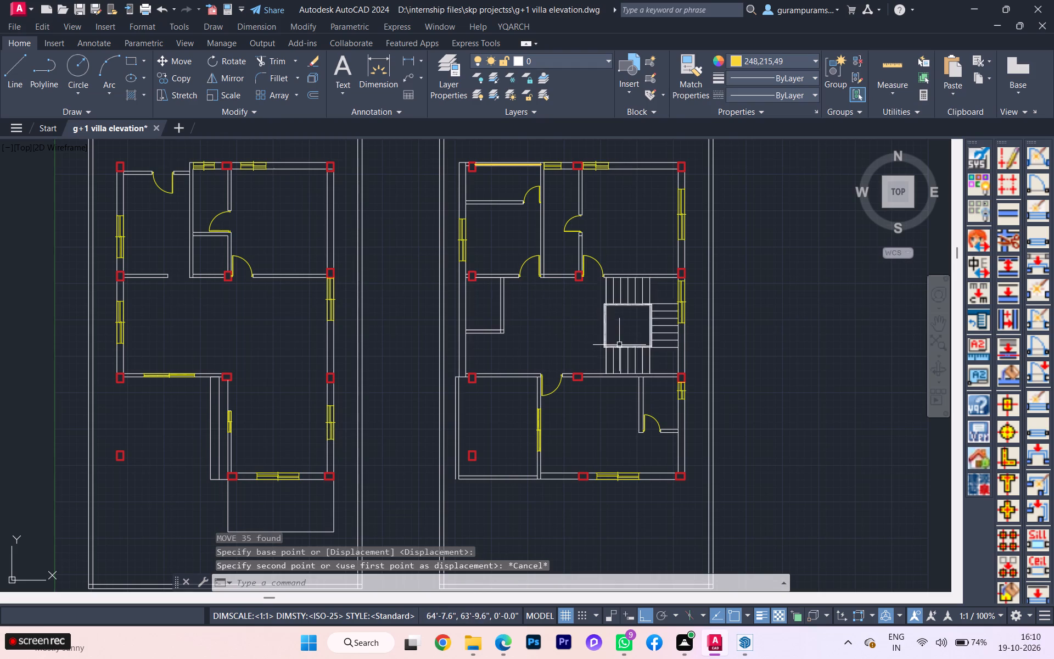
key("c")
key("o")
key("Return")
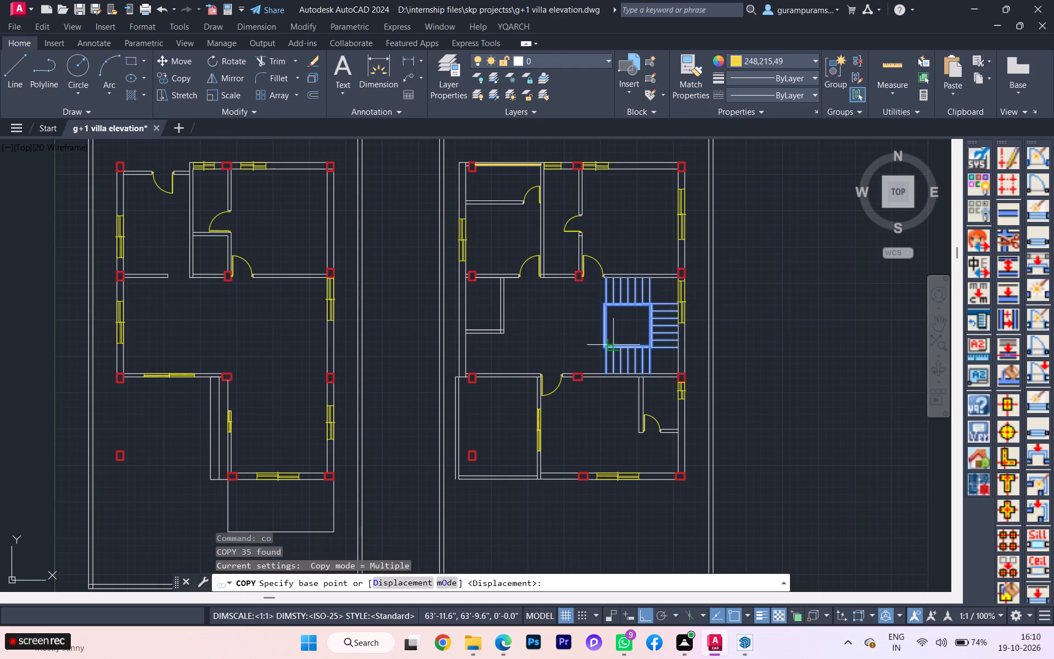
scroll(672, 275, "up", 3)
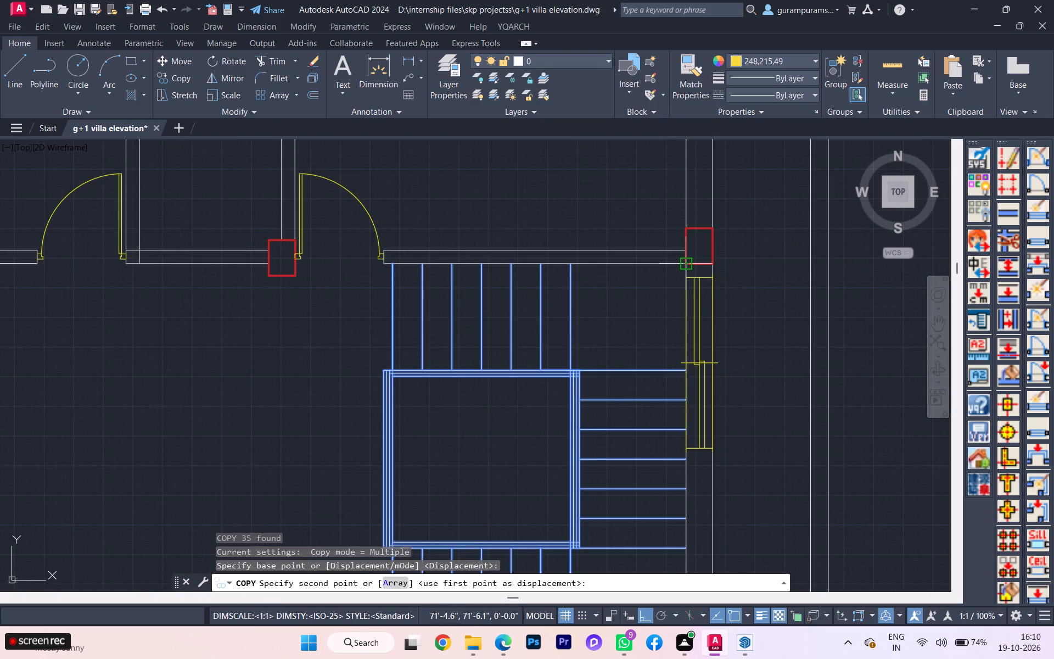
left_click(684, 263)
scroll(614, 272, "down", 4)
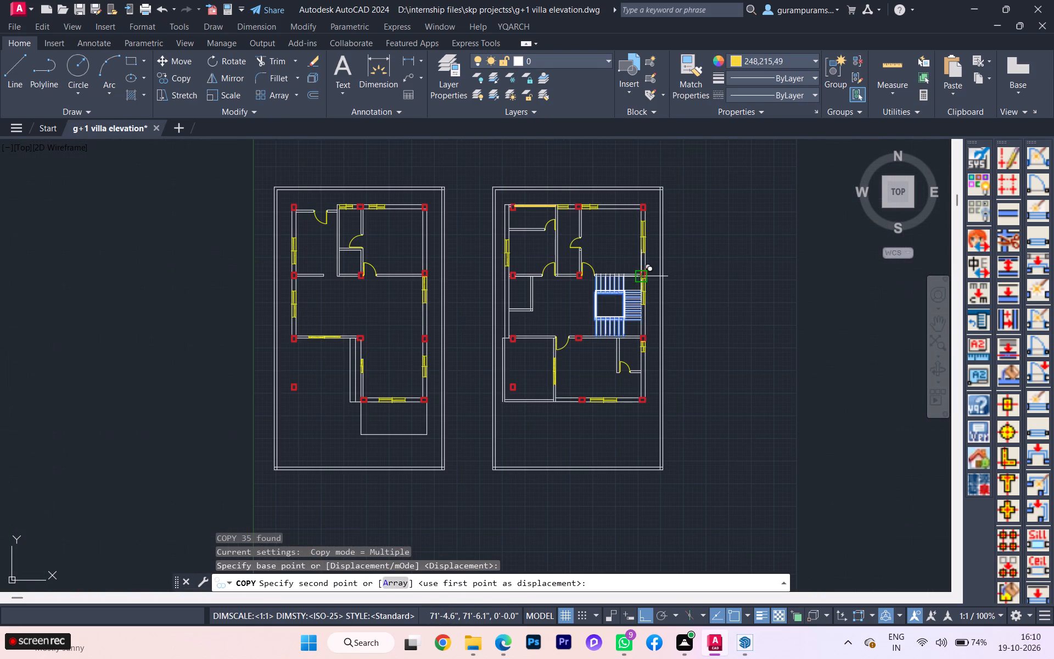
scroll(424, 276, "up", 6)
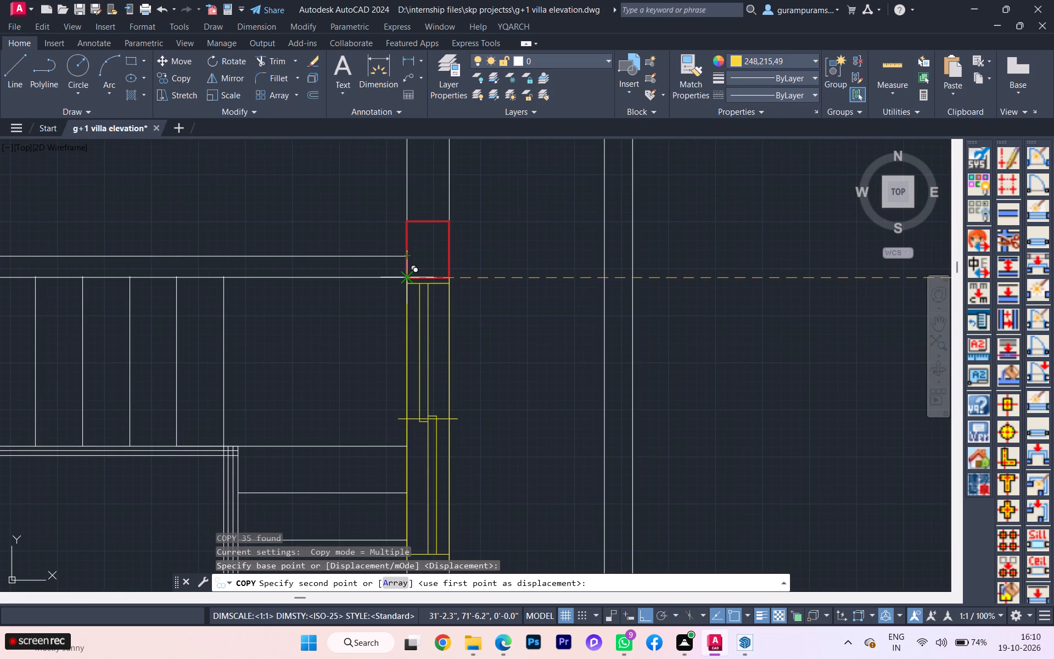
left_click(404, 274)
scroll(433, 281, "down", 2)
key("space")
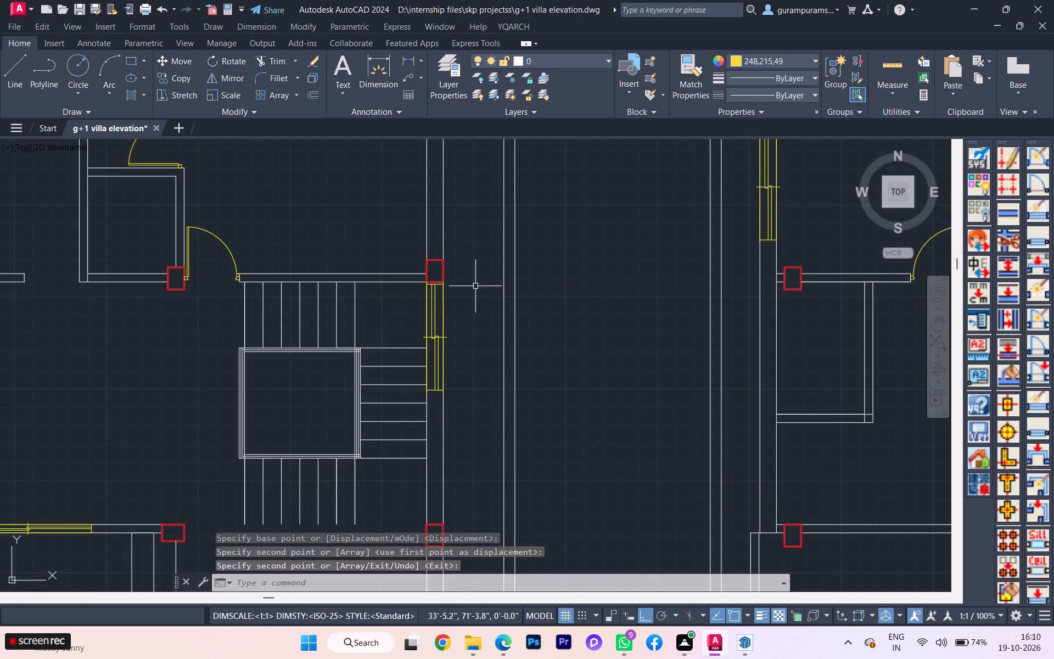
scroll(478, 286, "down", 2)
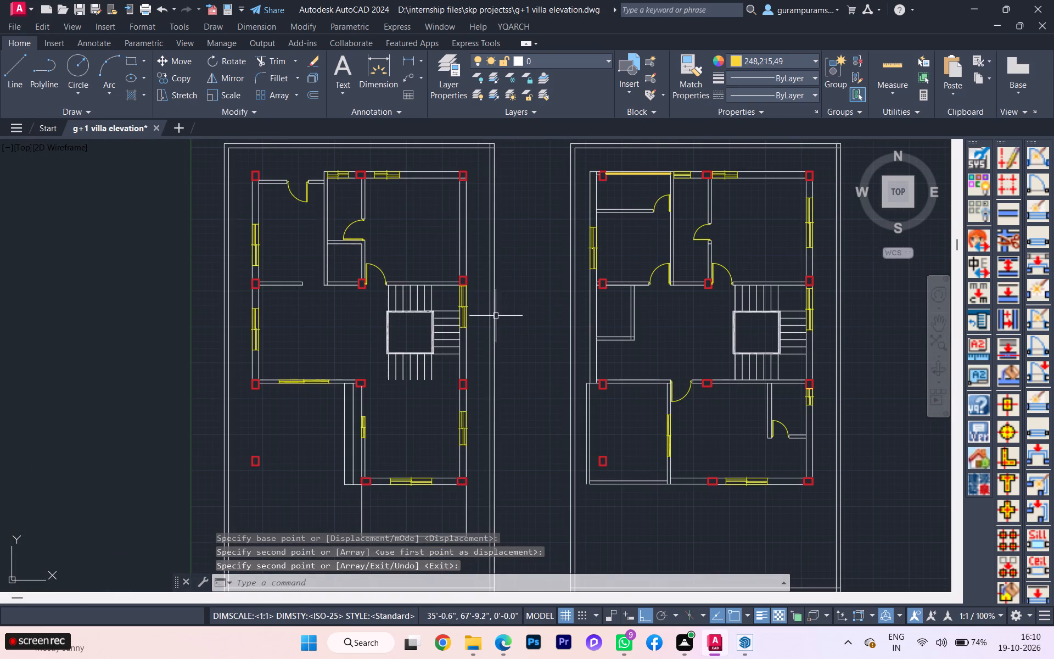
Compare the copied staircase with the workbook's ground-floor plan and return to the drawing.
key("alt+Tab")
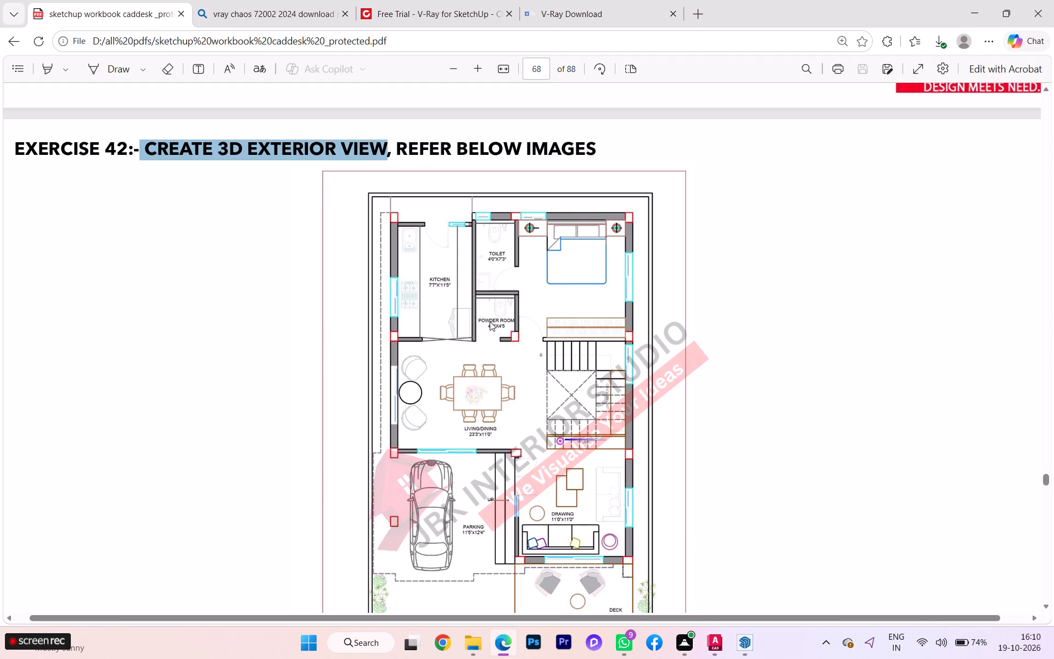
key("alt+Tab")
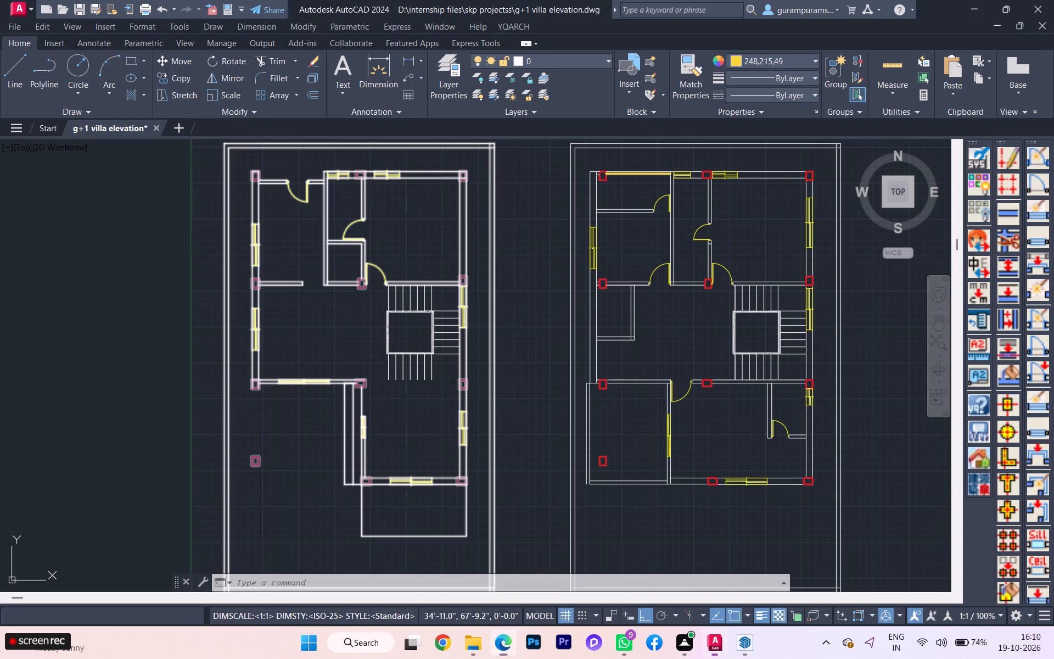
scroll(422, 369, "up", 2)
scroll(402, 379, "down", 1)
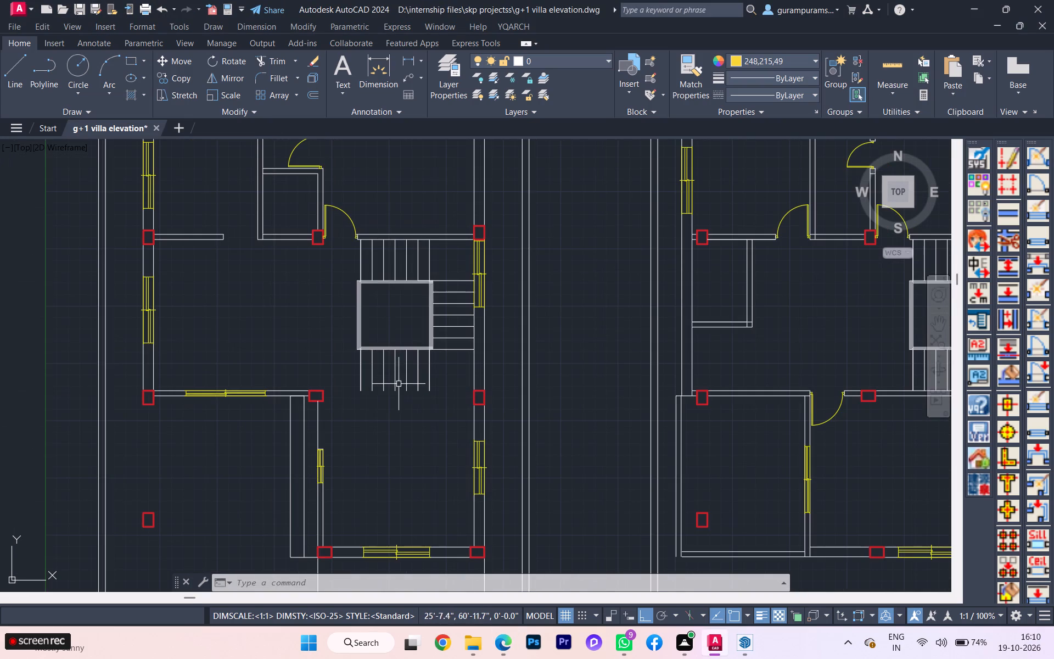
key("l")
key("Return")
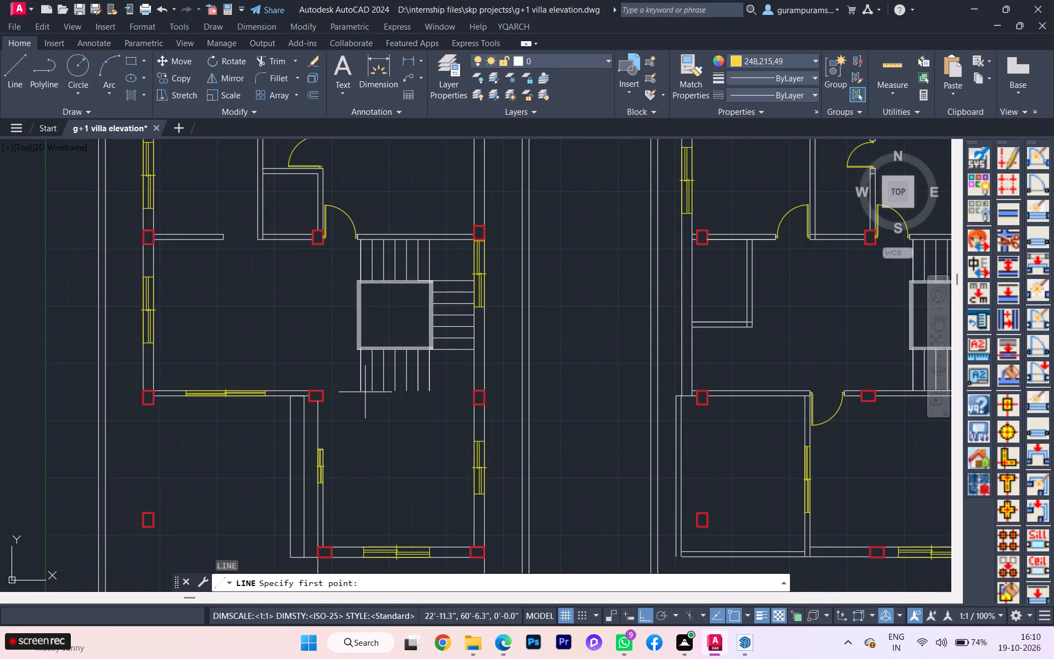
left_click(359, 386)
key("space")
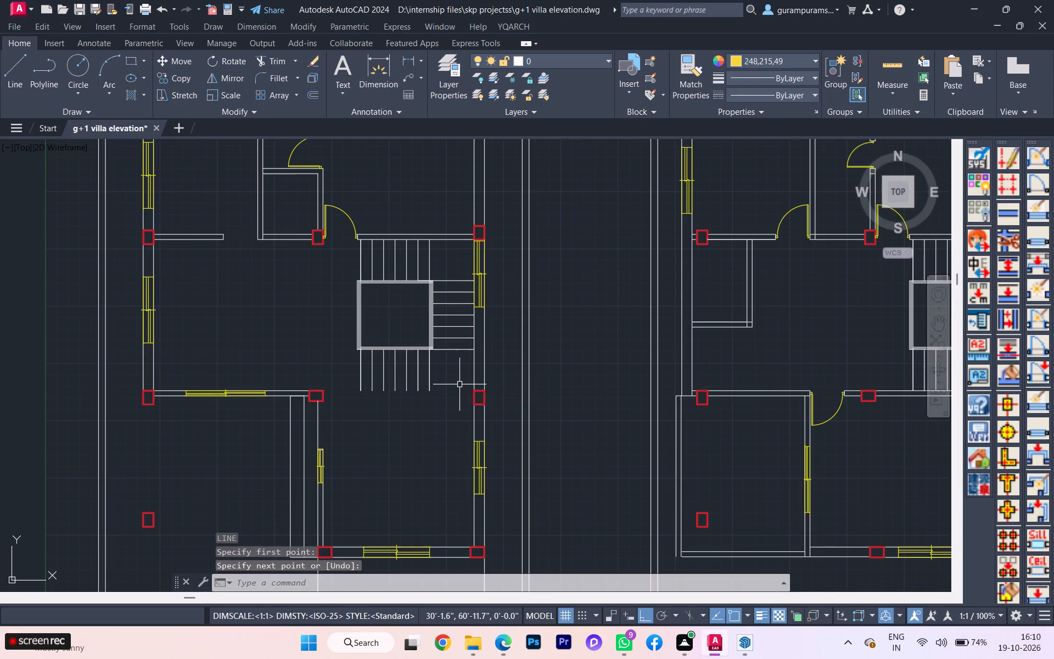
Draw an 8'-3" line in ByLayer colour along the open ends of the ground-floor staircase's lower flight to the outer wall.
left_click(754, 60)
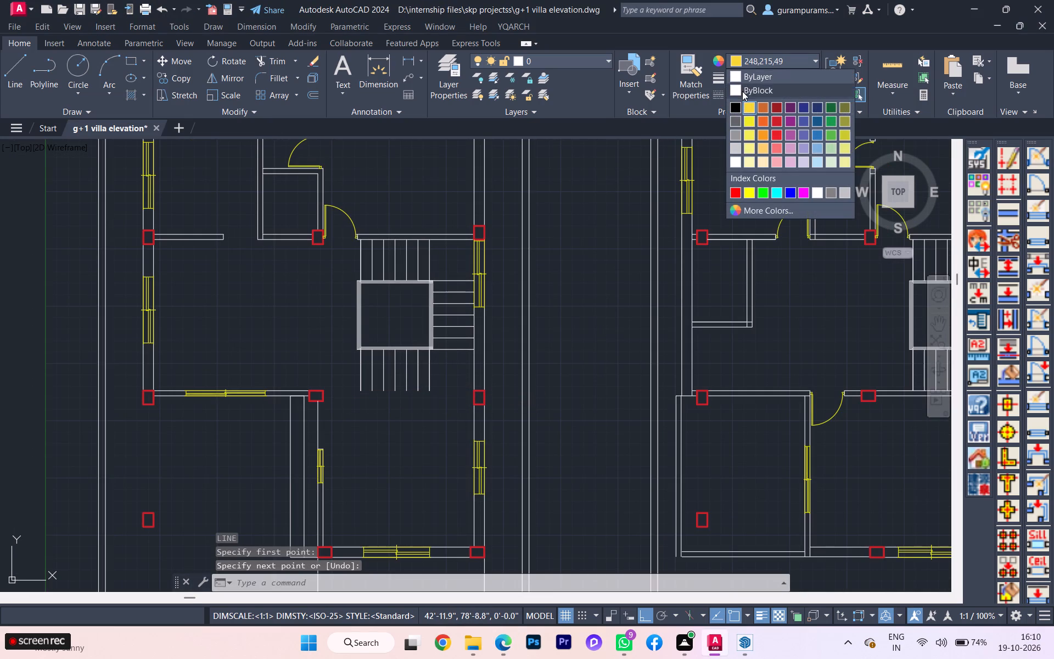
left_click(745, 78)
key("l")
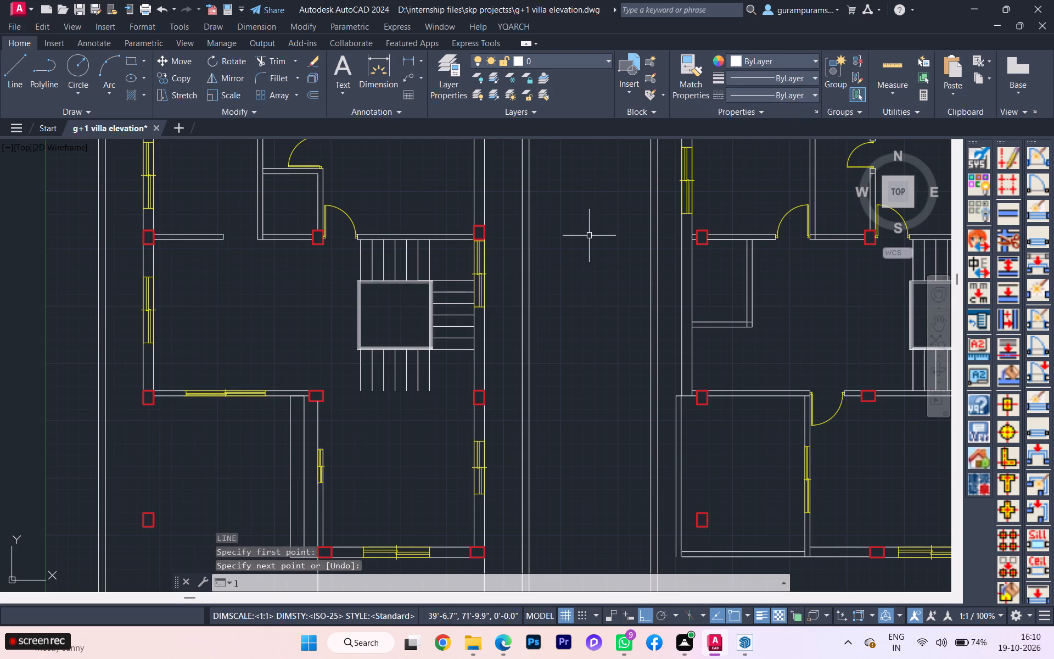
key("Return")
scroll(380, 391, "up", 1)
left_click(351, 394)
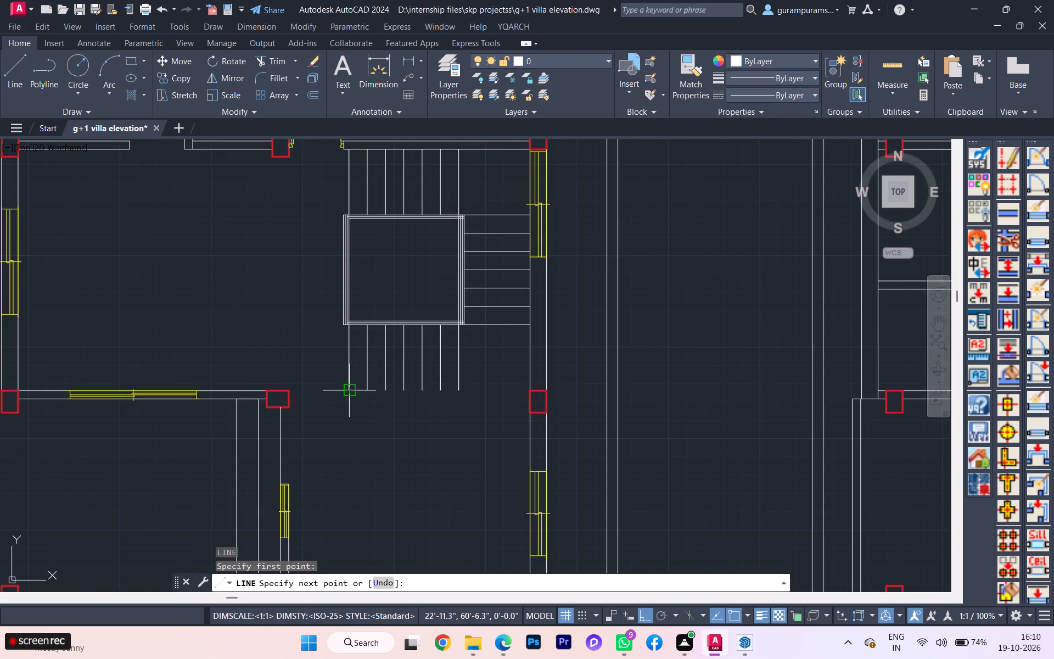
left_click(530, 388)
key("space")
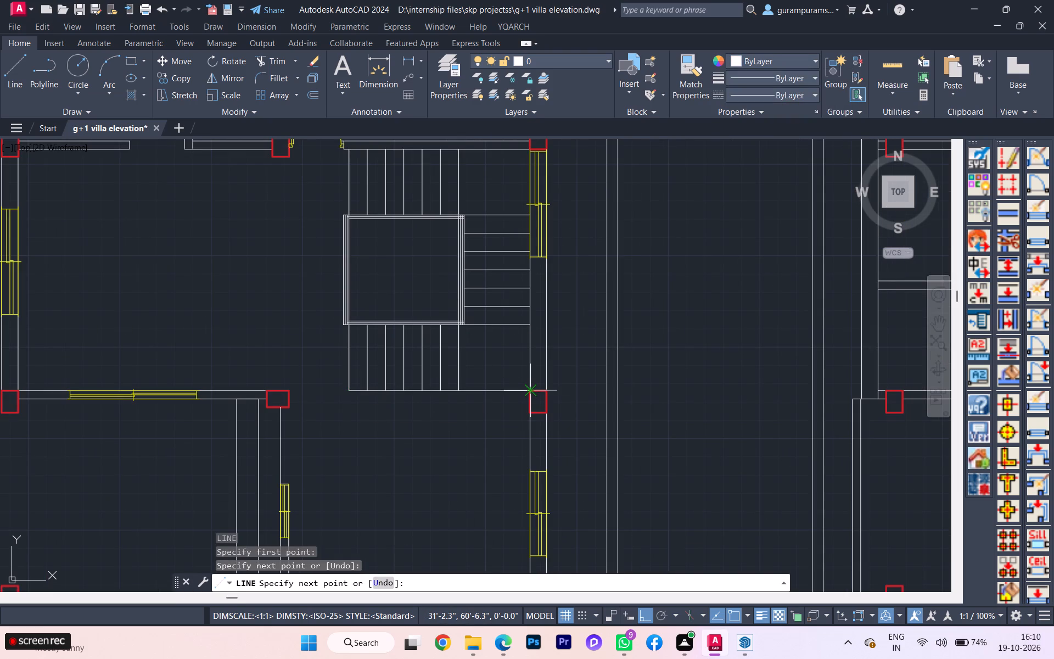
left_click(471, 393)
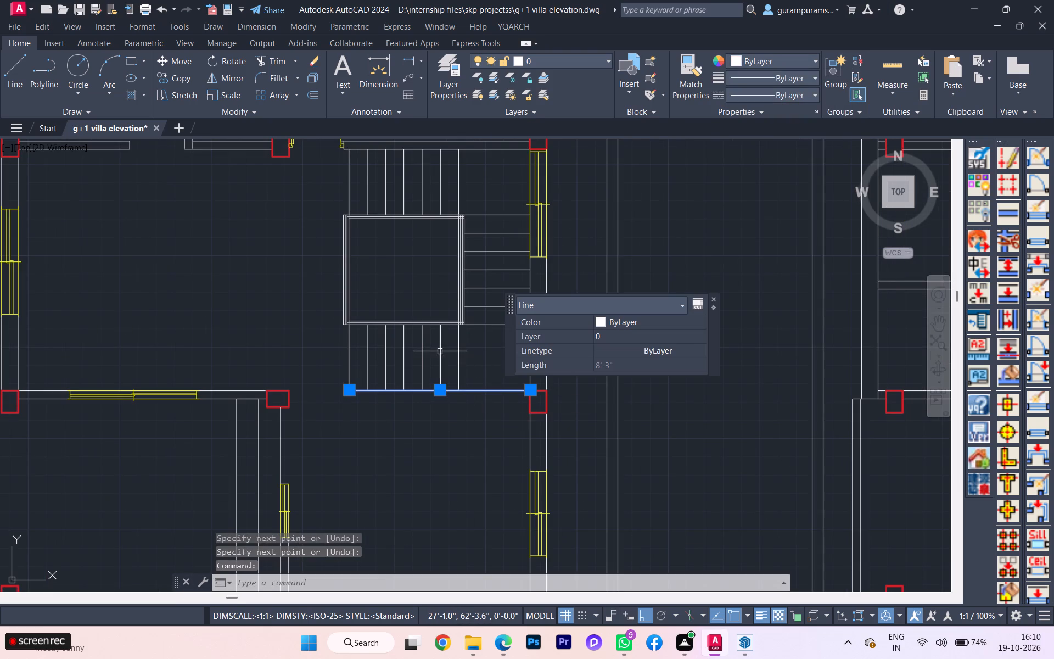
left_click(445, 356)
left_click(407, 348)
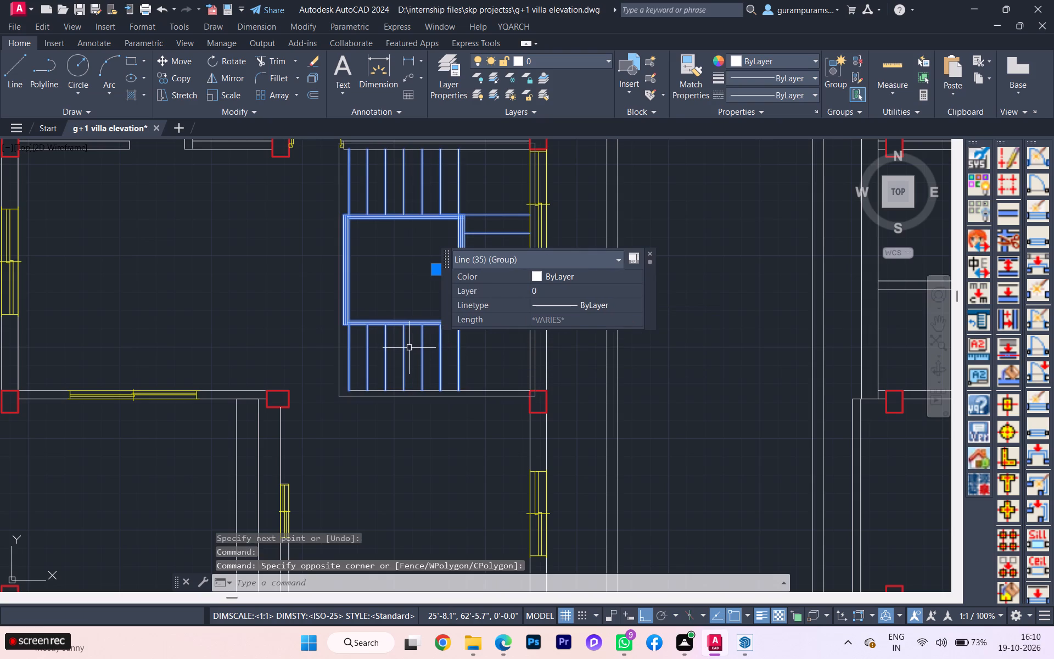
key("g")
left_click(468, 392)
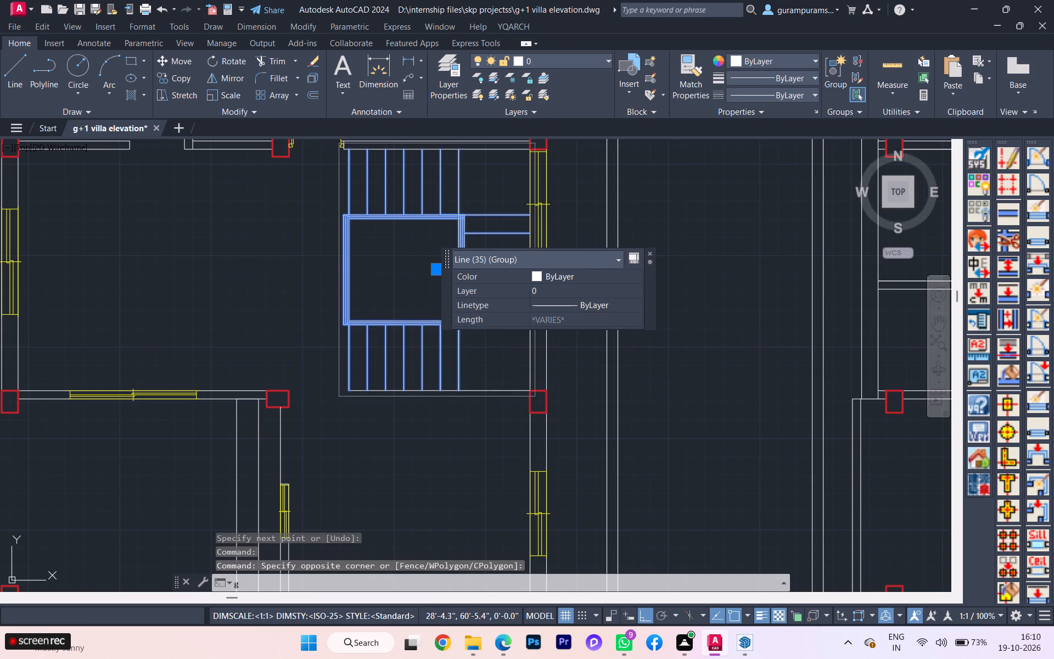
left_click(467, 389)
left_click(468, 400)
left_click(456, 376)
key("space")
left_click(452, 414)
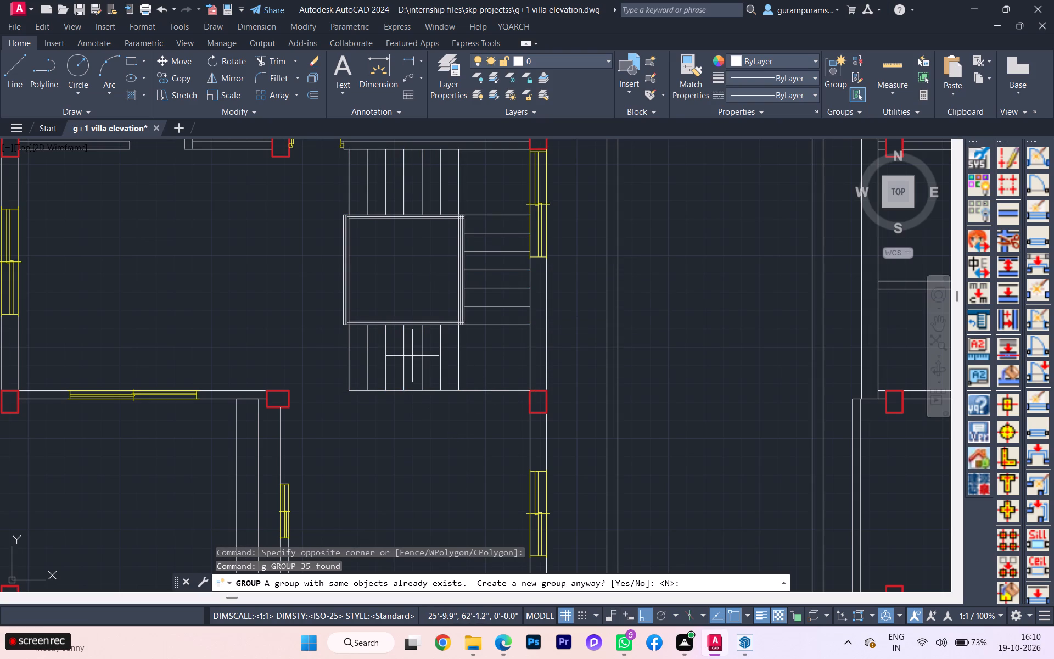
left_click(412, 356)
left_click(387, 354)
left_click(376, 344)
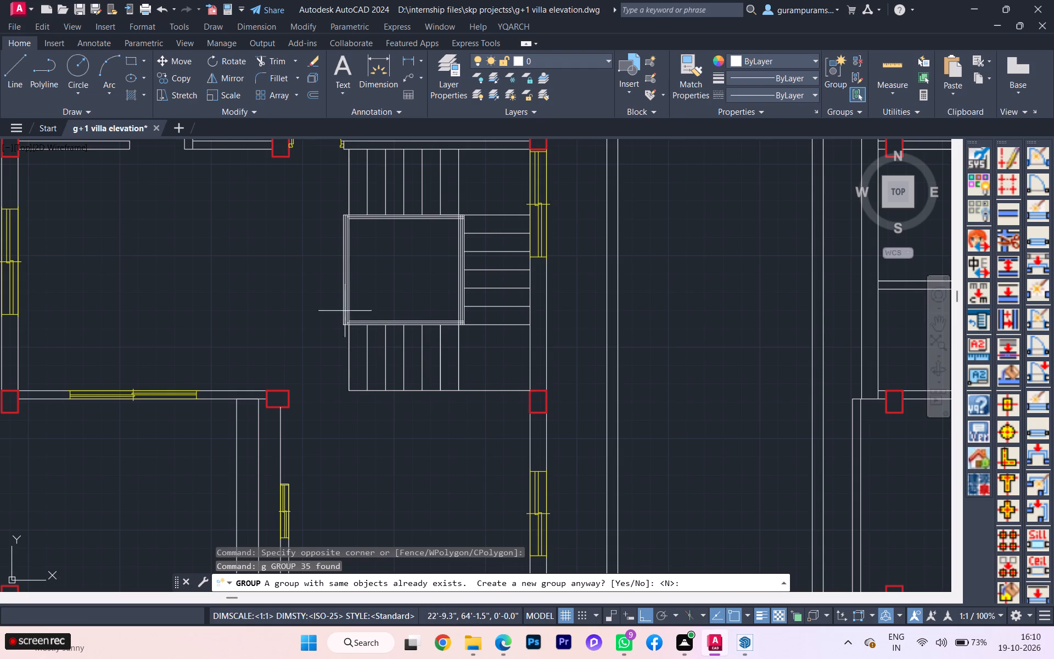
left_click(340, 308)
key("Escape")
Group the ground-floor staircase together with the line closing off its lower flight.
left_click(458, 429)
left_click(362, 328)
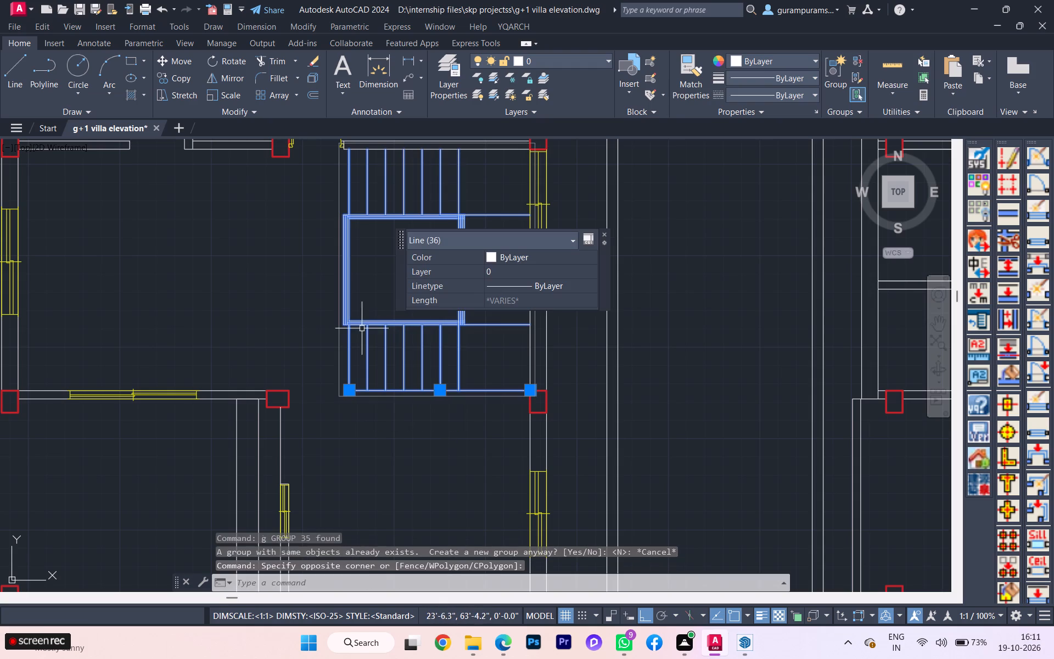
scroll(392, 360, "down", 1)
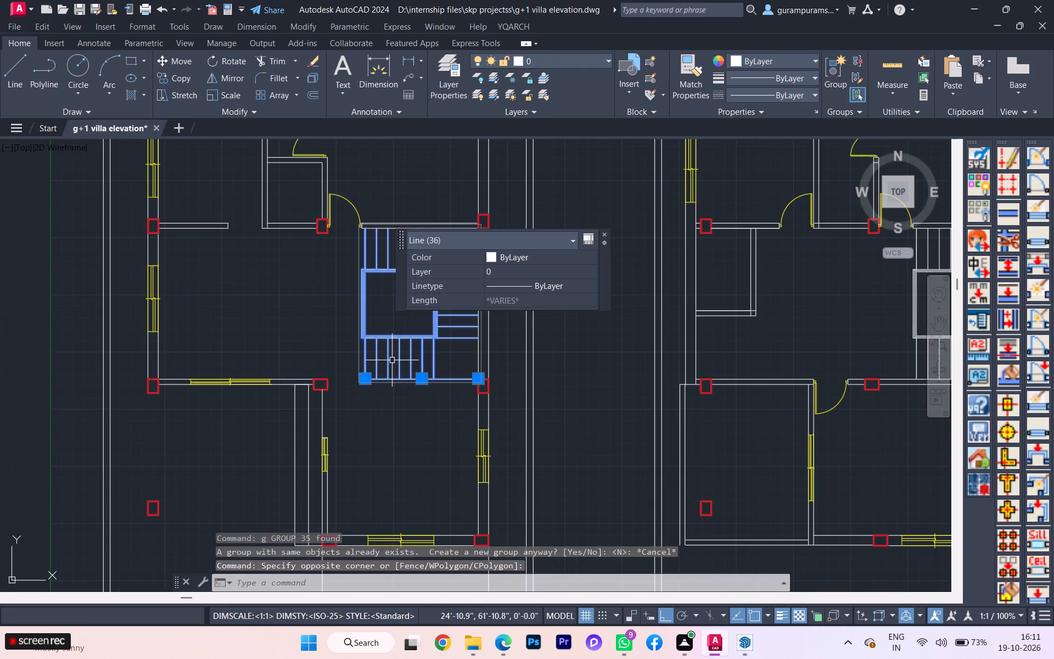
key("g")
key("Return")
scroll(392, 359, "down", 1)
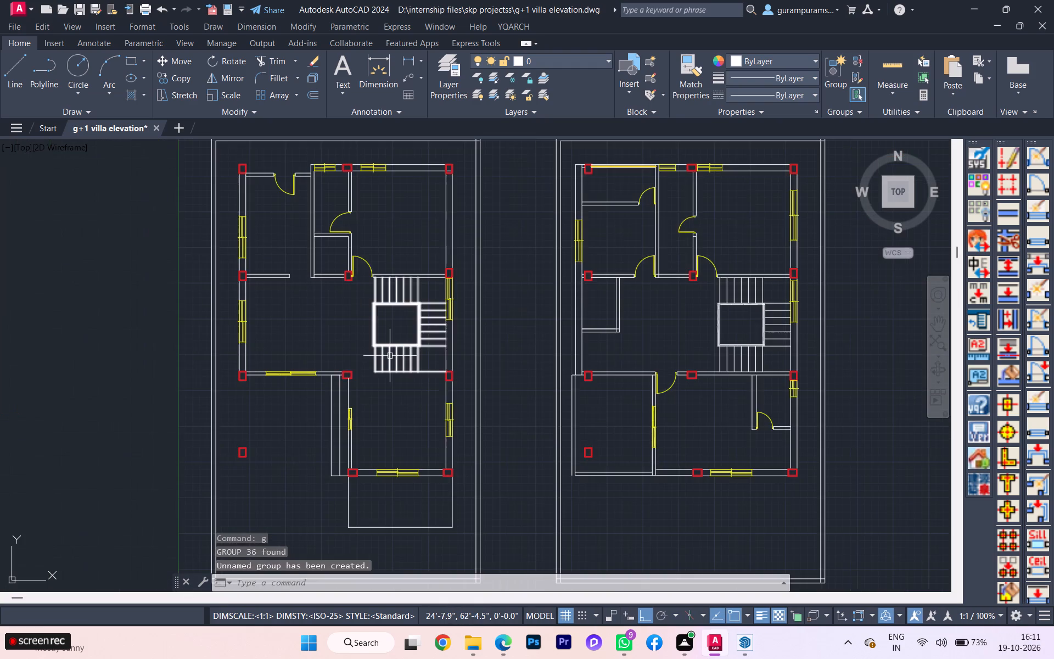
scroll(393, 349, "down", 1)
key("Escape")
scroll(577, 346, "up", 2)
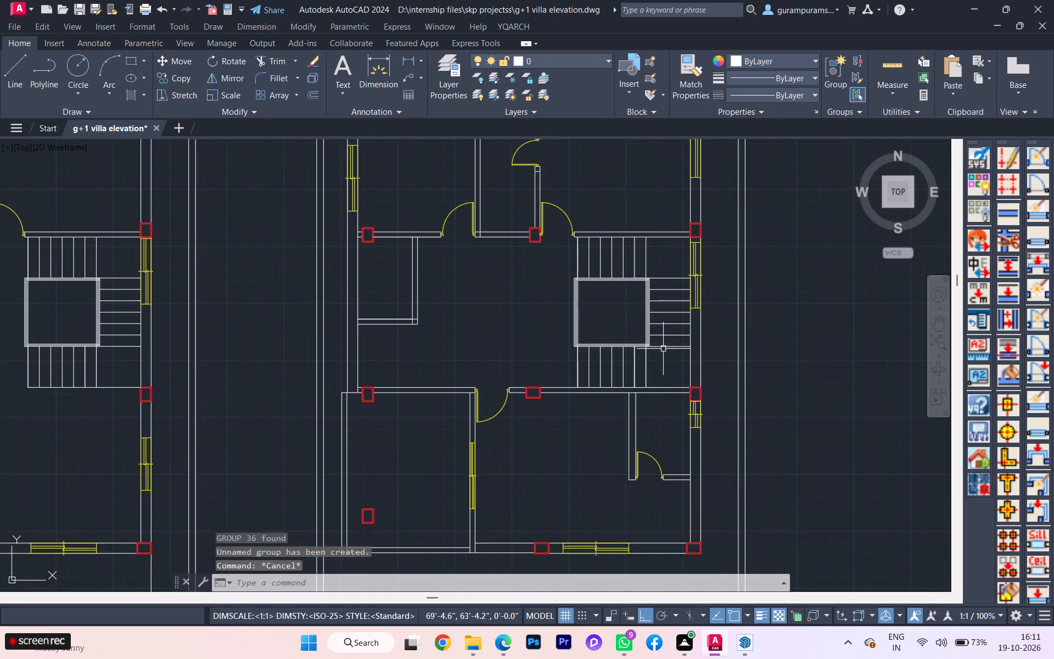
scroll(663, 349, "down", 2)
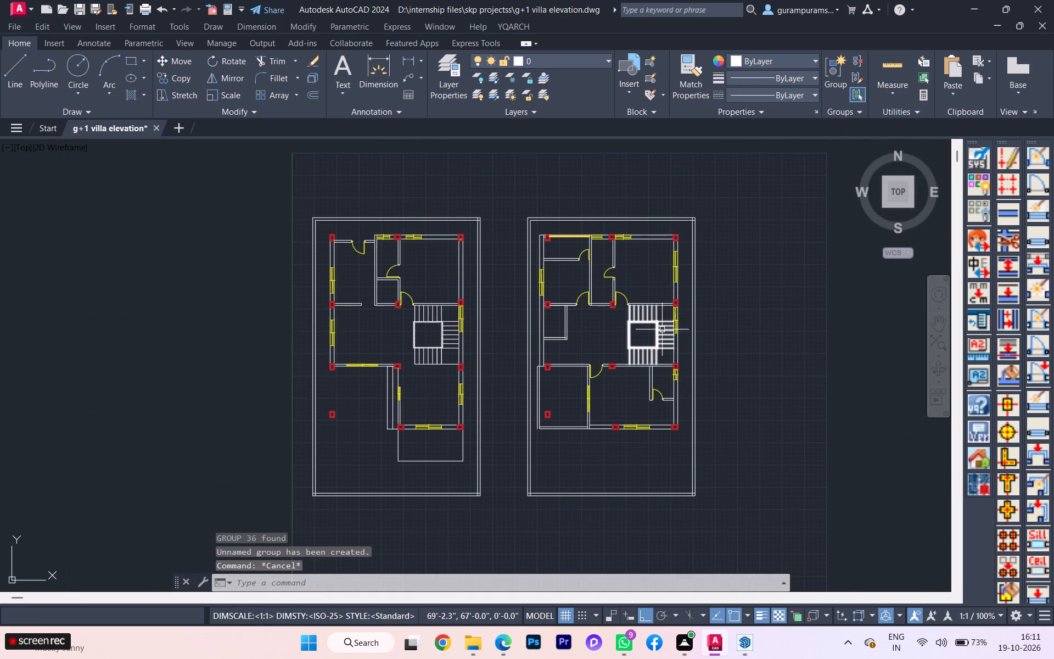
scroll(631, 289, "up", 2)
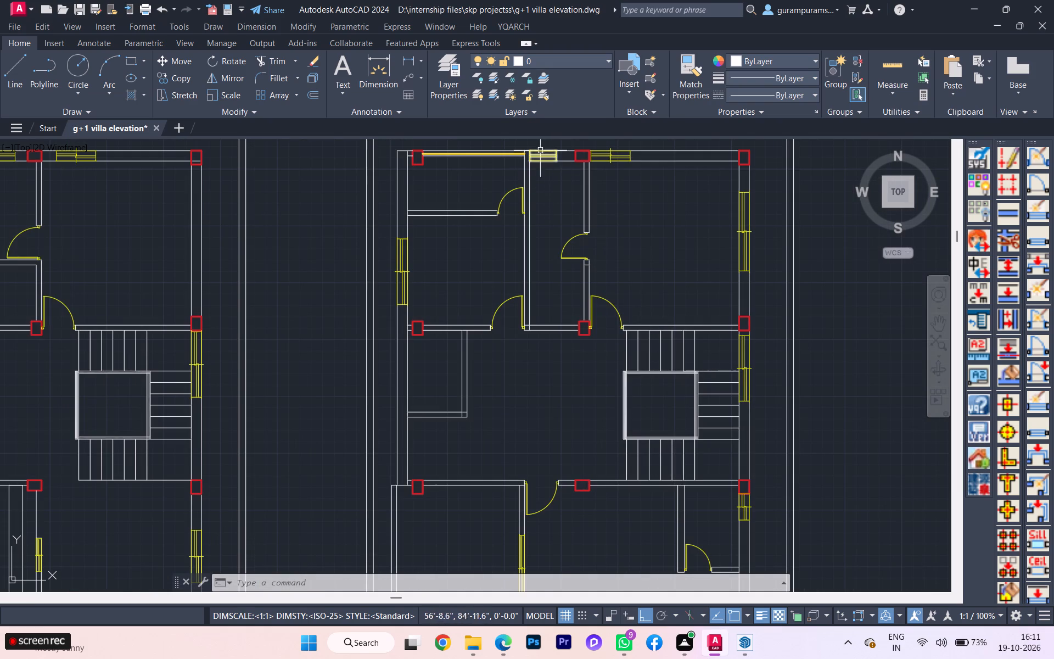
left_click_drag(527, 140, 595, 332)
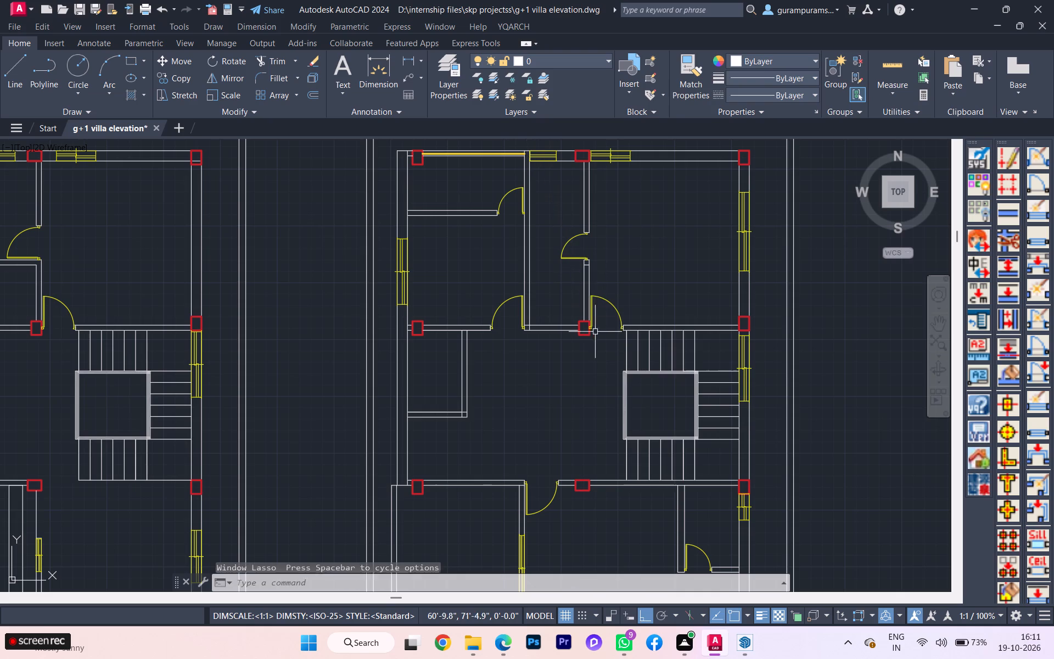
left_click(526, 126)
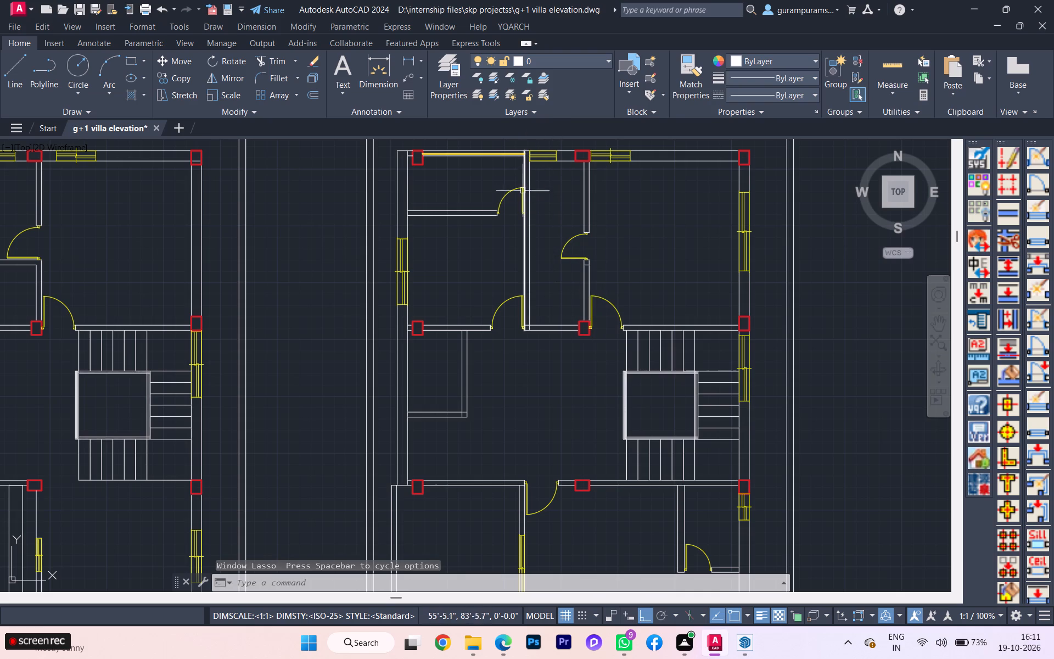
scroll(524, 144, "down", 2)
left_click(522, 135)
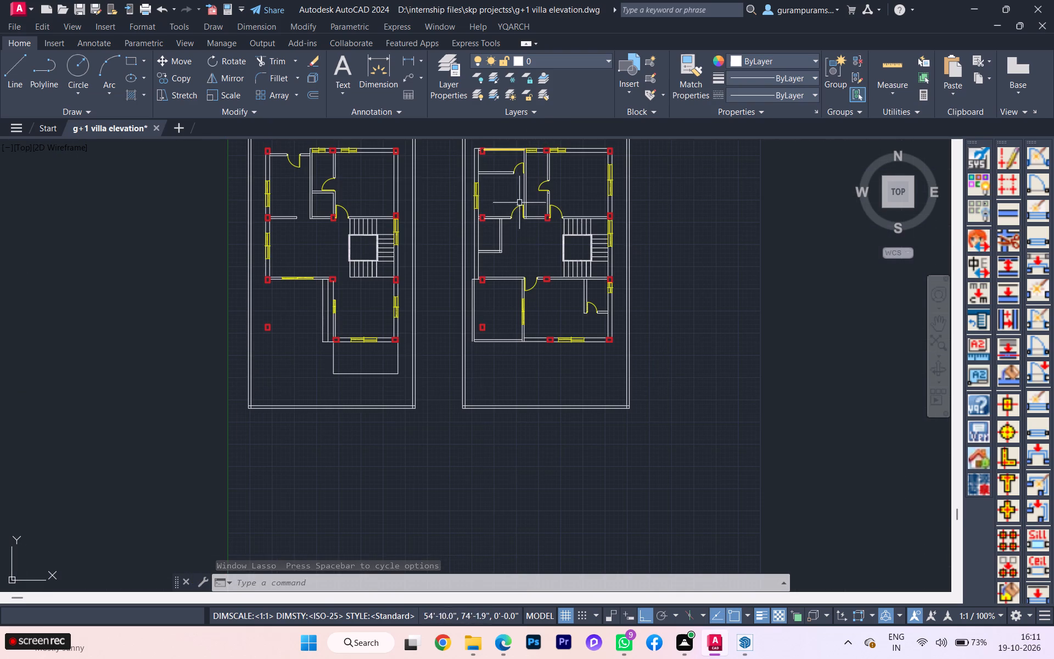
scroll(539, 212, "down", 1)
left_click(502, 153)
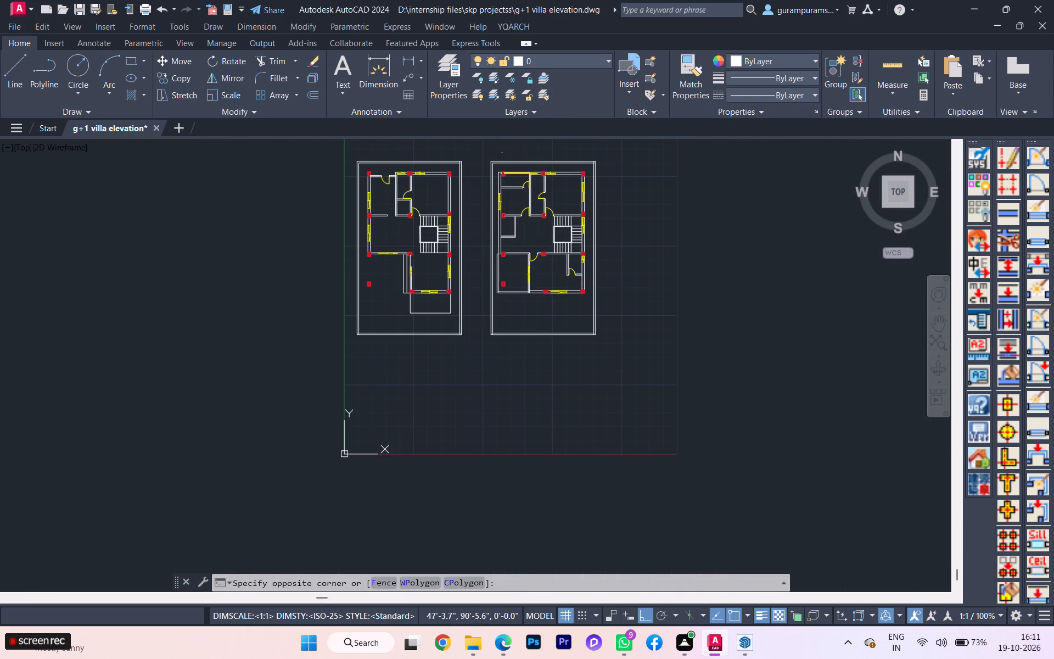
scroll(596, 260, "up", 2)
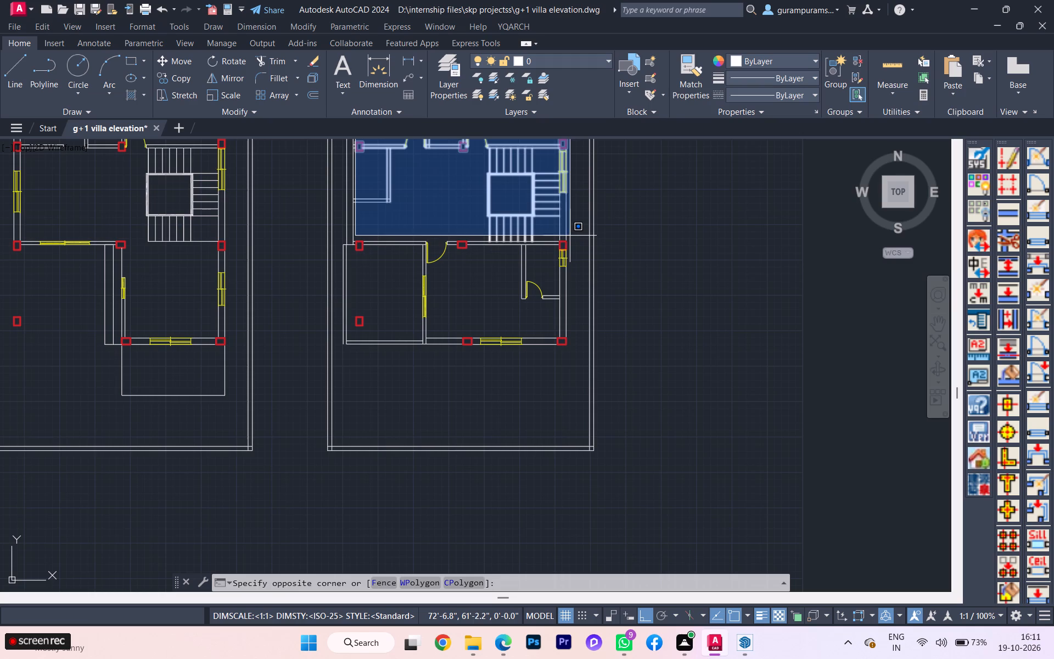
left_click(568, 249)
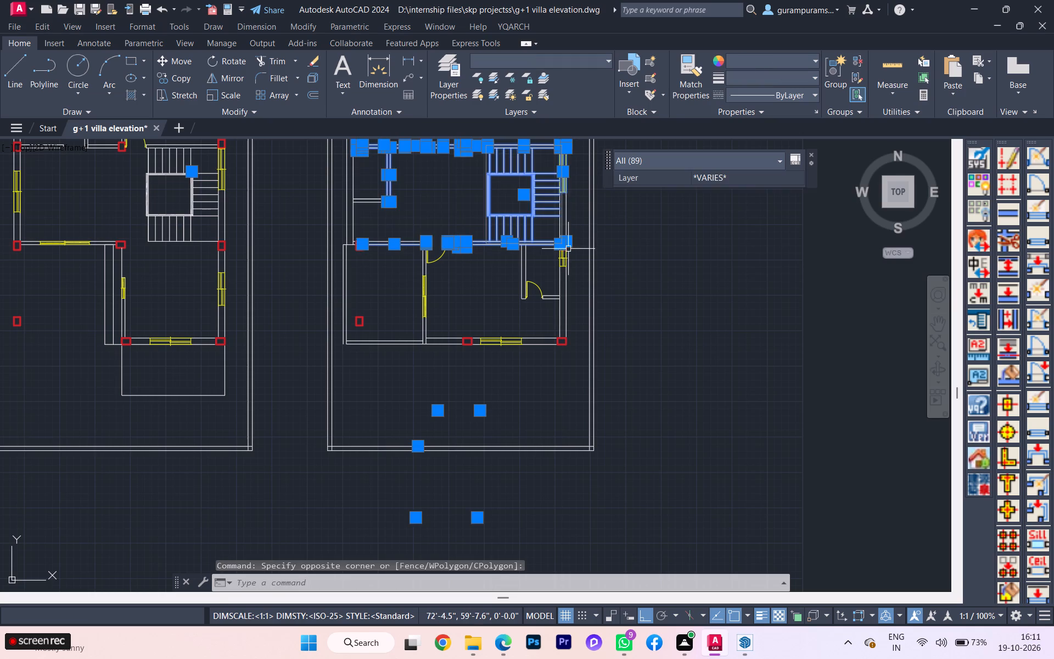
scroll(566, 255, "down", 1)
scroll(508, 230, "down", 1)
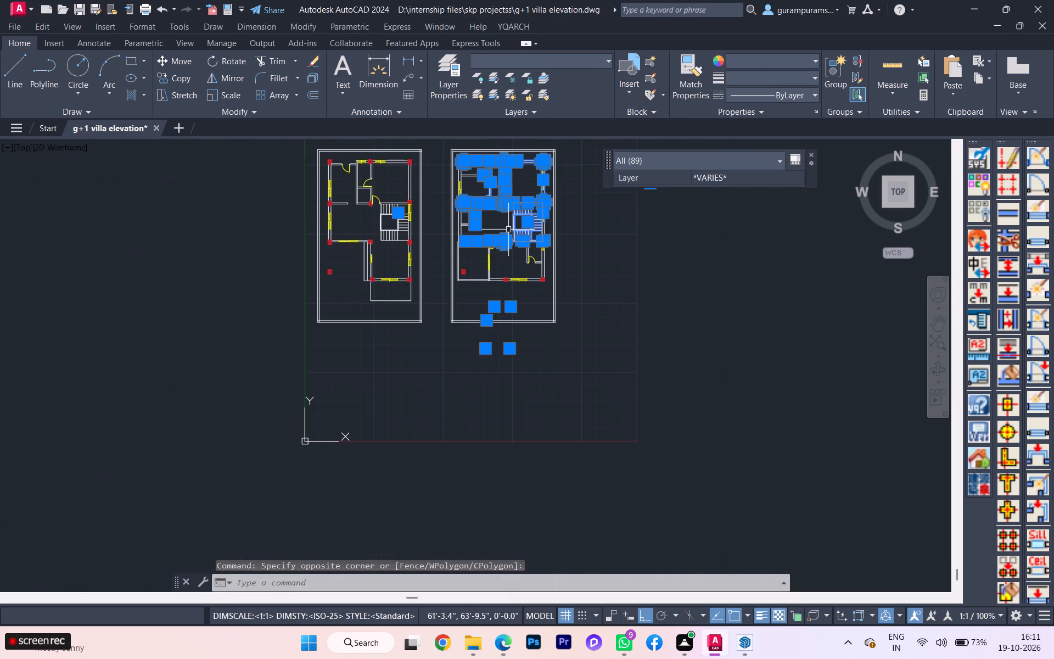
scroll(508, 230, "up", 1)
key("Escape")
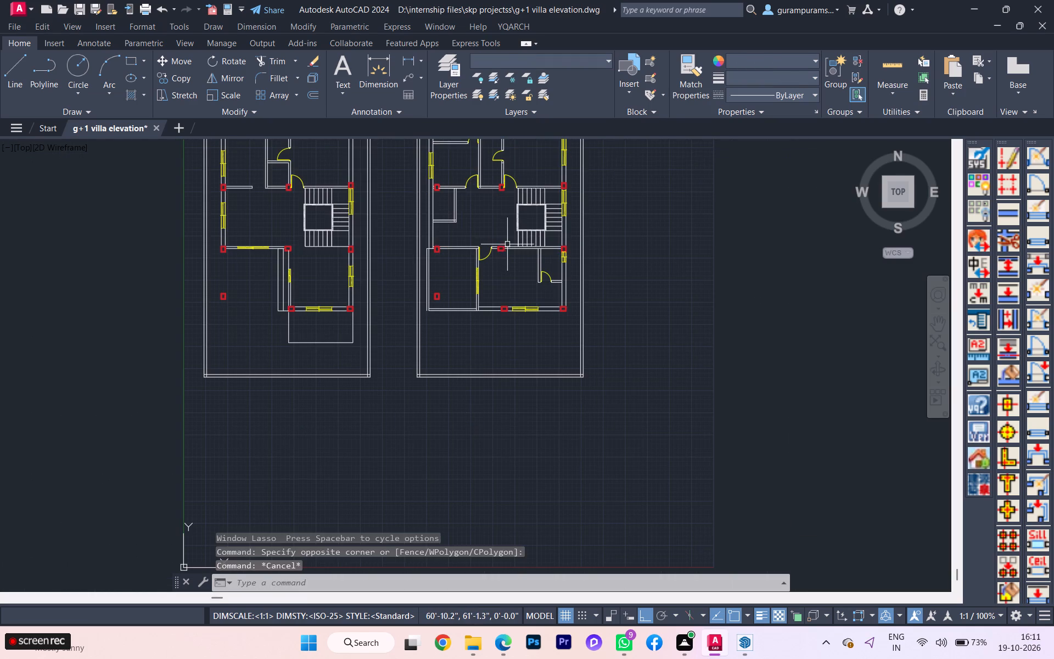
Copy the first-floor toilet, rear bedroom and staircase bays about 33' horizontally to the empty area right of the first-floor plan's boundary.
scroll(517, 252, "down", 1)
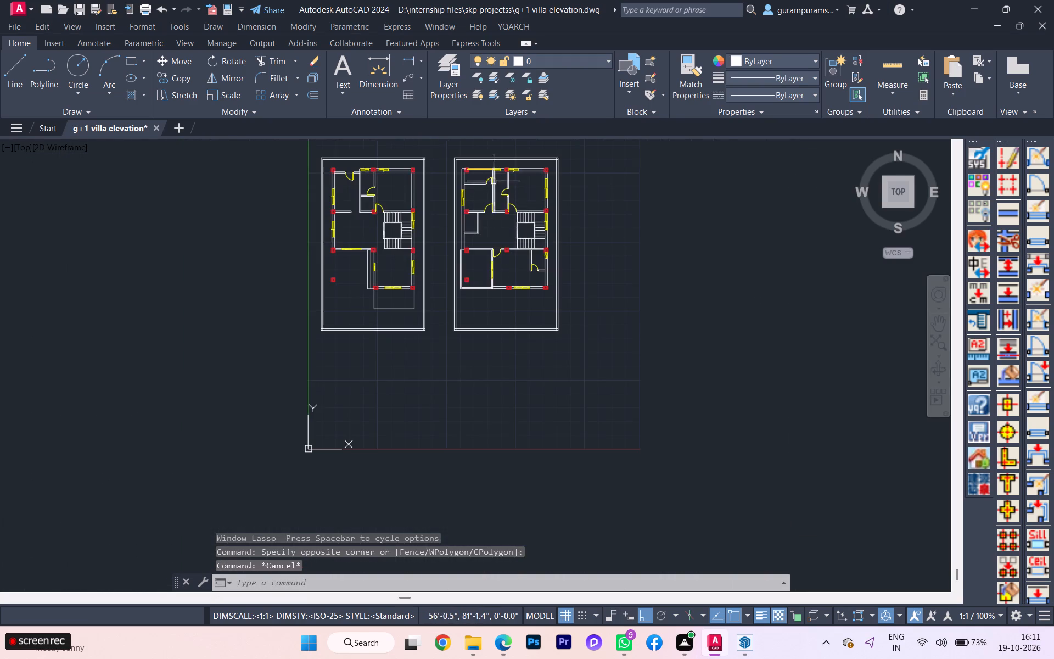
scroll(494, 180, "up", 2)
scroll(486, 188, "down", 1)
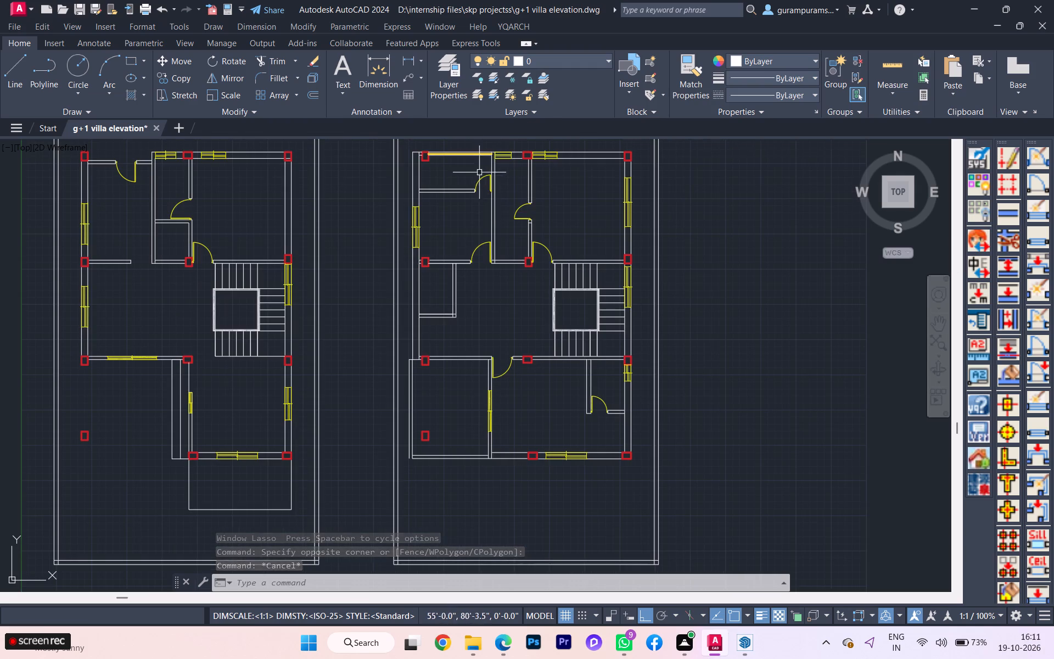
left_click(479, 146)
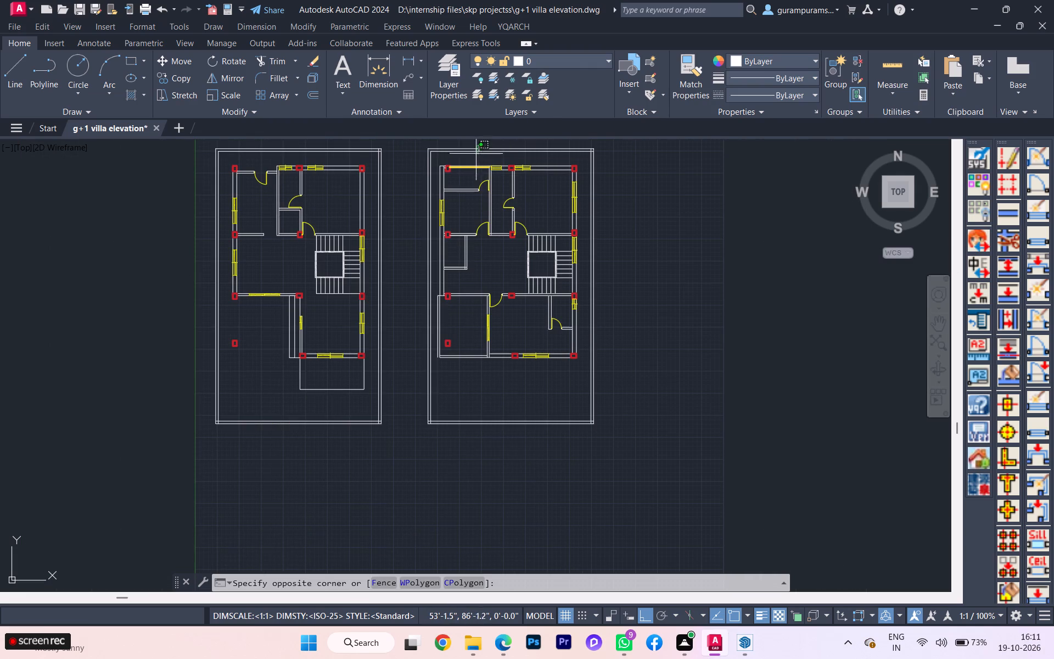
left_click(580, 300)
scroll(483, 345, "up", 1)
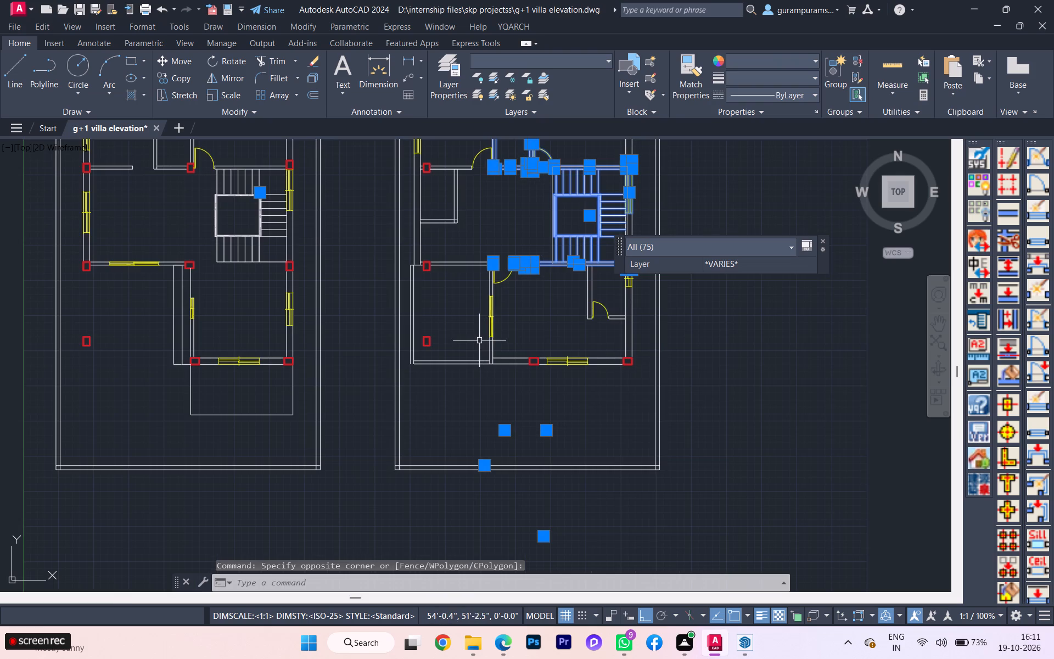
scroll(479, 349, "down", 1)
scroll(345, 241, "up", 5)
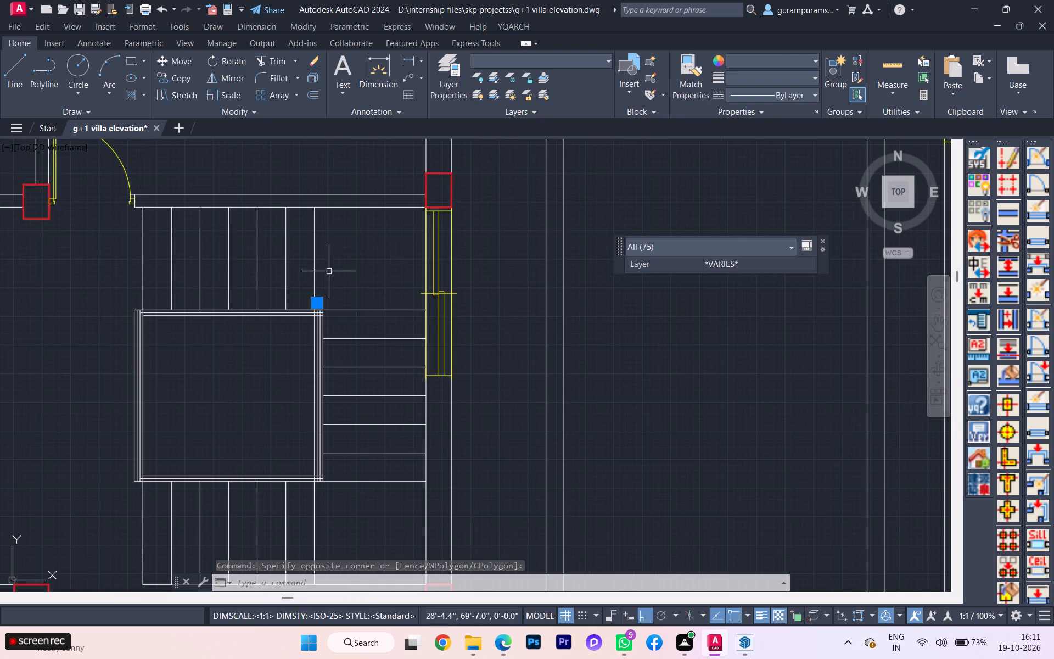
scroll(329, 287, "up", 2)
scroll(331, 291, "down", 5)
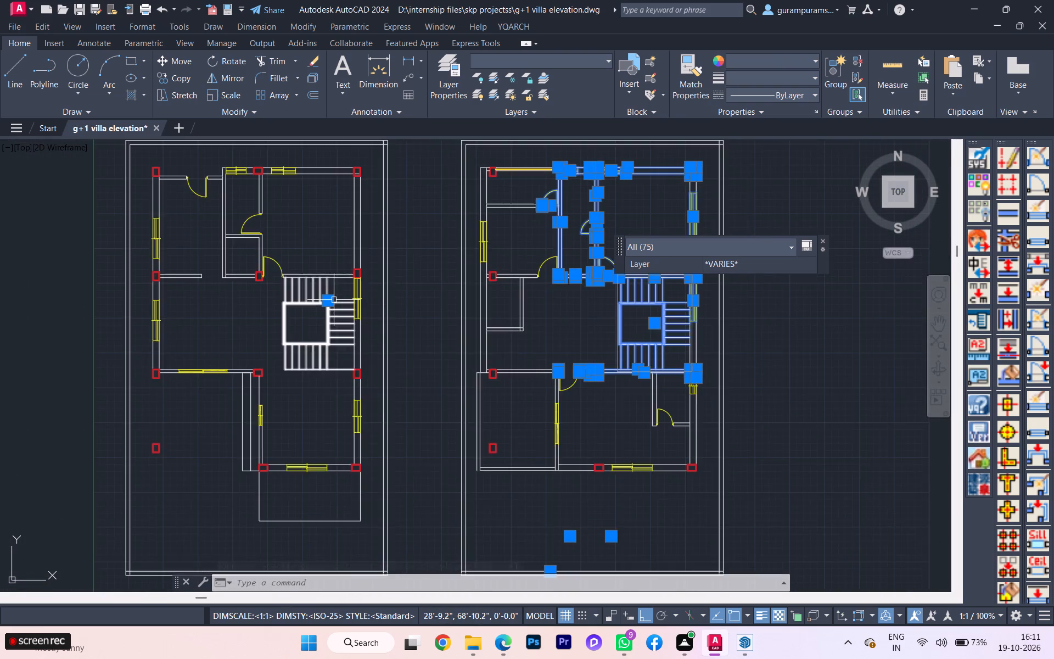
scroll(334, 300, "down", 1)
key("c")
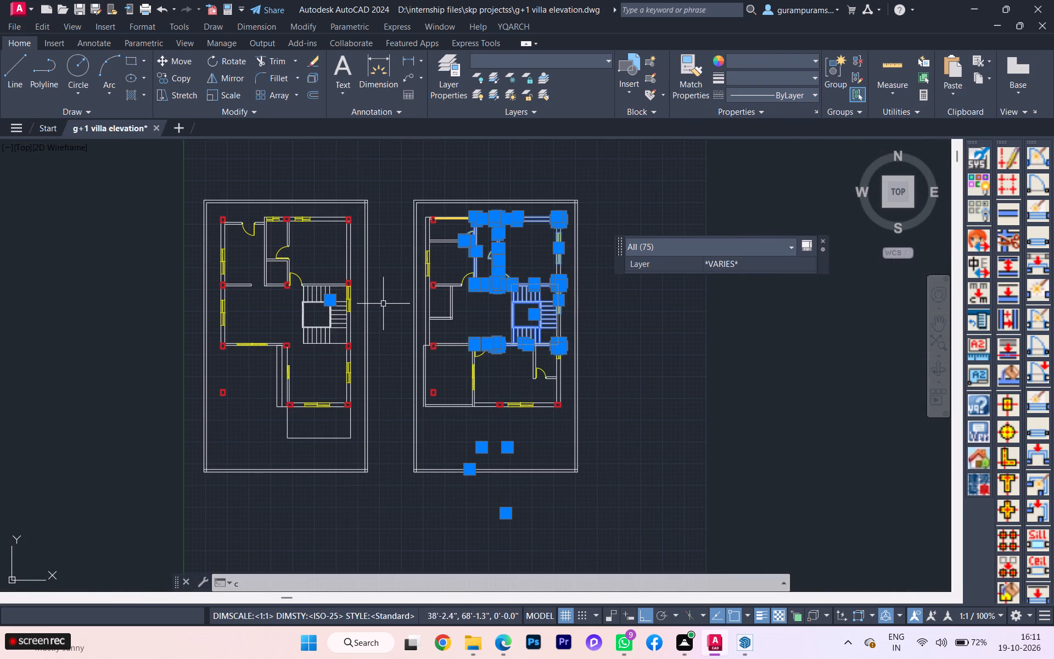
key("o")
key("Return")
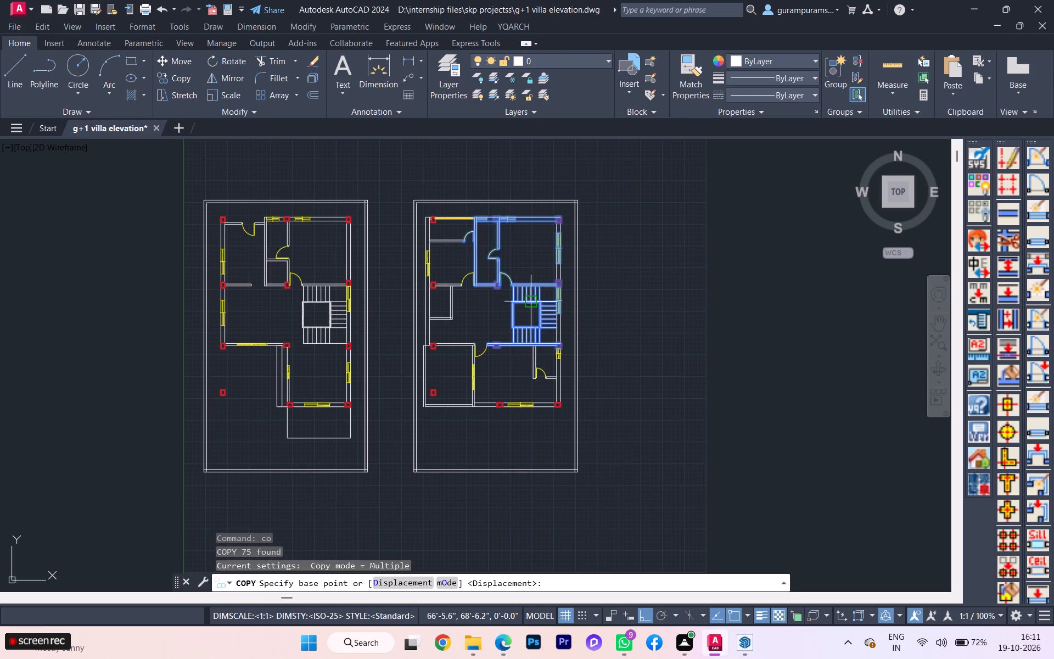
scroll(539, 336, "up", 3)
left_click(606, 376)
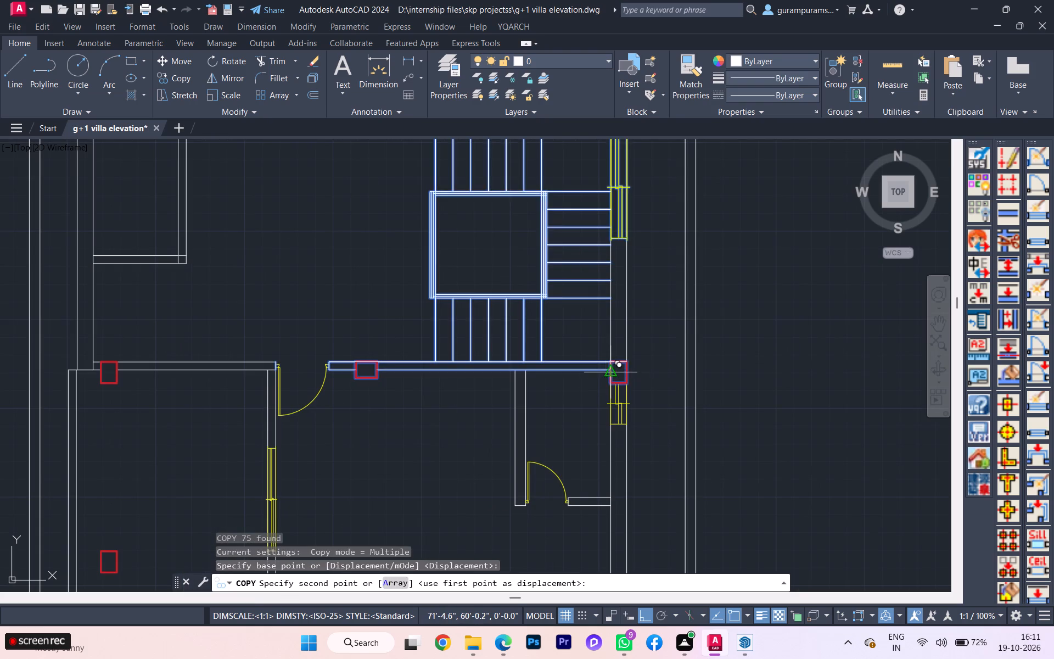
scroll(776, 387, "down", 1)
scroll(776, 387, "up", 1)
scroll(776, 387, "down", 5)
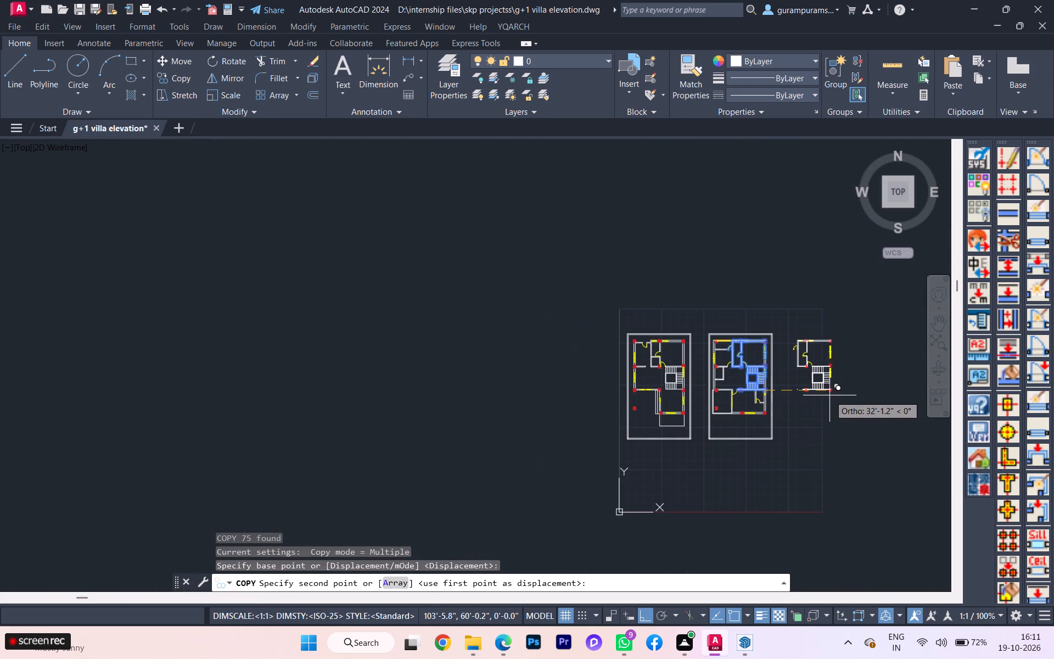
scroll(831, 395, "up", 2)
left_click(831, 395)
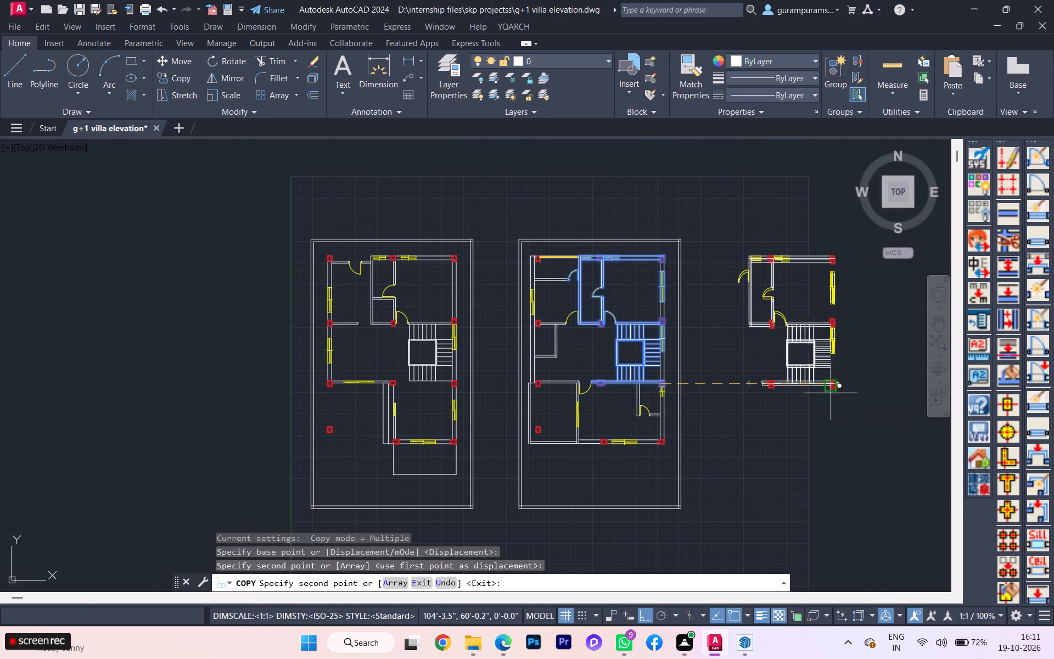
key("Escape")
Switch to the workbook PDF in Edge and examine Exercise 42's first- and second-floor plans.
scroll(771, 386, "up", 1)
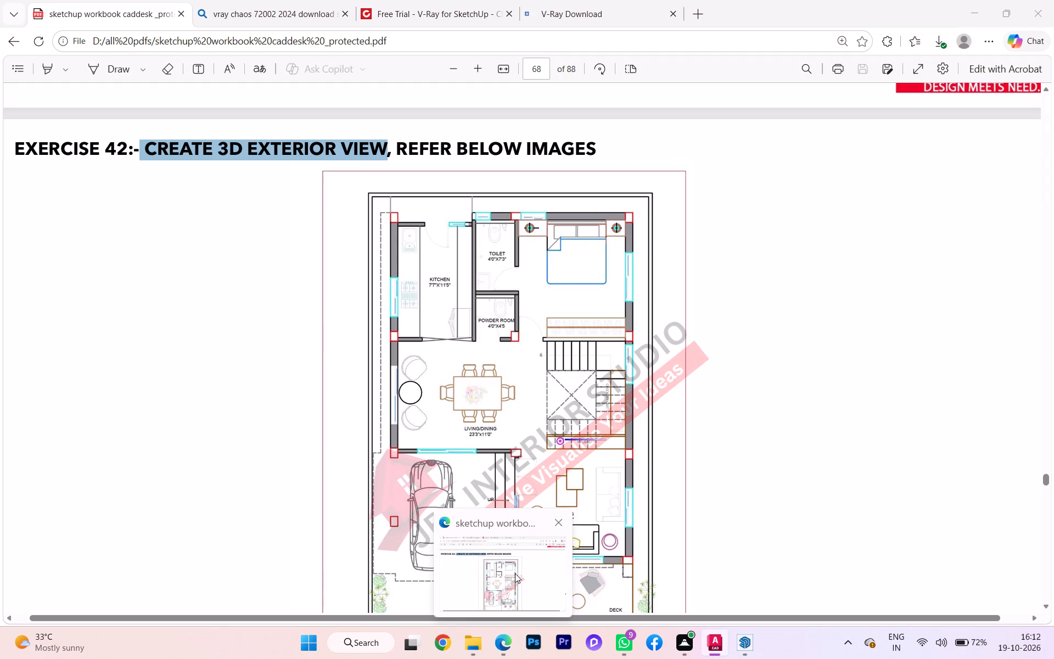
left_click(517, 563)
scroll(552, 470, "down", 8)
scroll(552, 468, "up", 1)
scroll(552, 468, "down", 1)
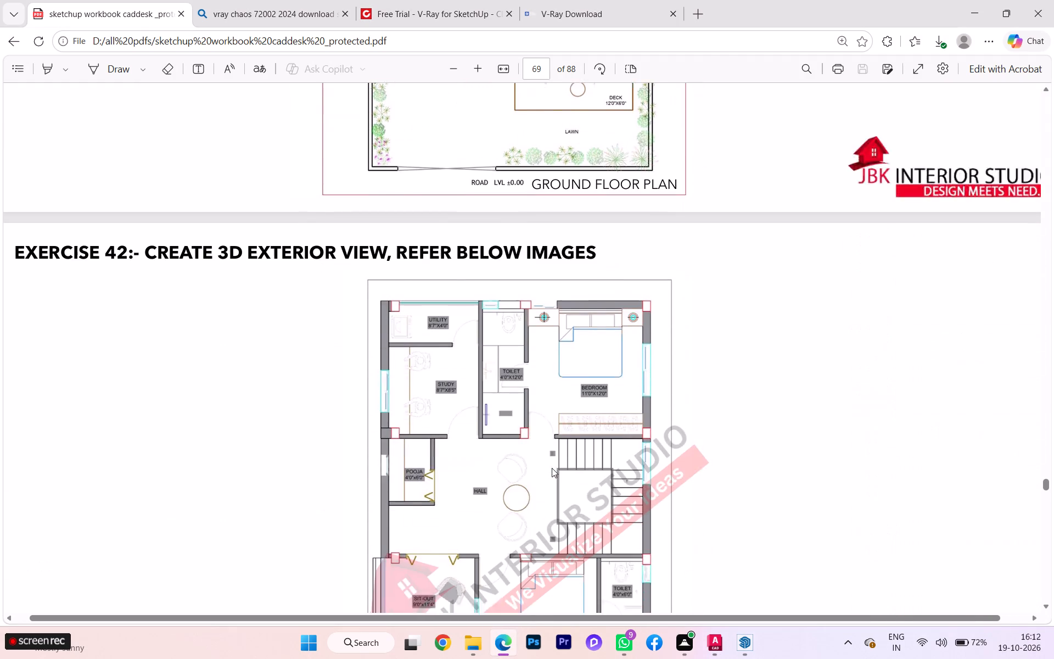
scroll(553, 466, "up", 1)
scroll(553, 466, "down", 6)
scroll(556, 455, "up", 4)
scroll(556, 455, "down", 1)
scroll(556, 455, "up", 4)
scroll(556, 455, "down", 3)
scroll(556, 455, "up", 1)
scroll(556, 455, "down", 2)
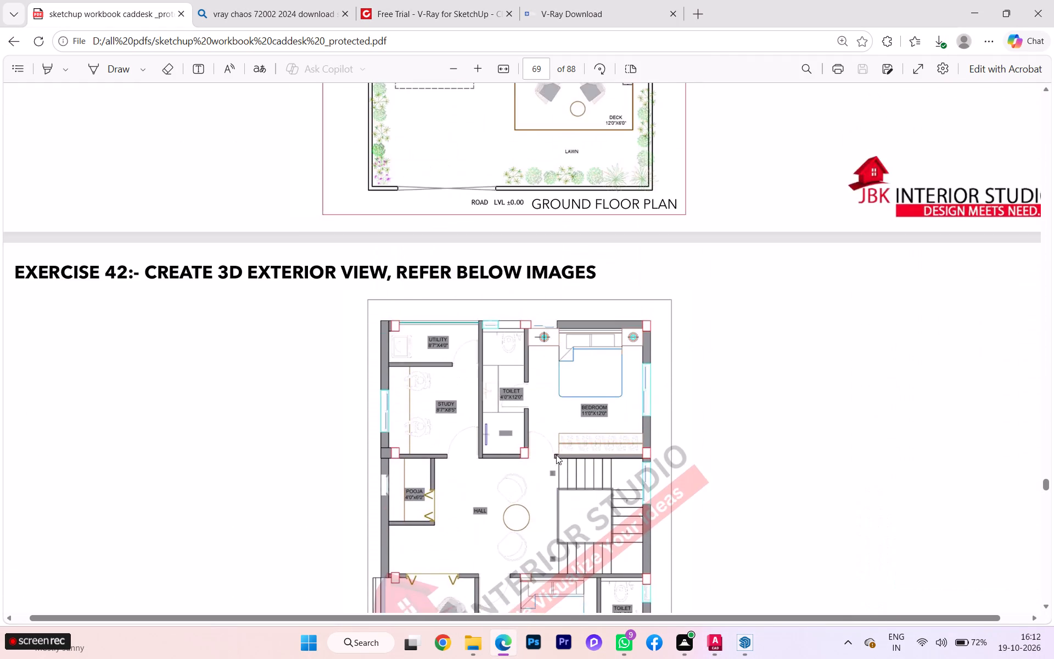
scroll(558, 452, "up", 1)
scroll(558, 452, "down", 4)
scroll(558, 452, "up", 3)
scroll(558, 452, "down", 2)
scroll(558, 452, "up", 3)
scroll(558, 452, "down", 11)
scroll(558, 452, "up", 3)
scroll(558, 452, "down", 2)
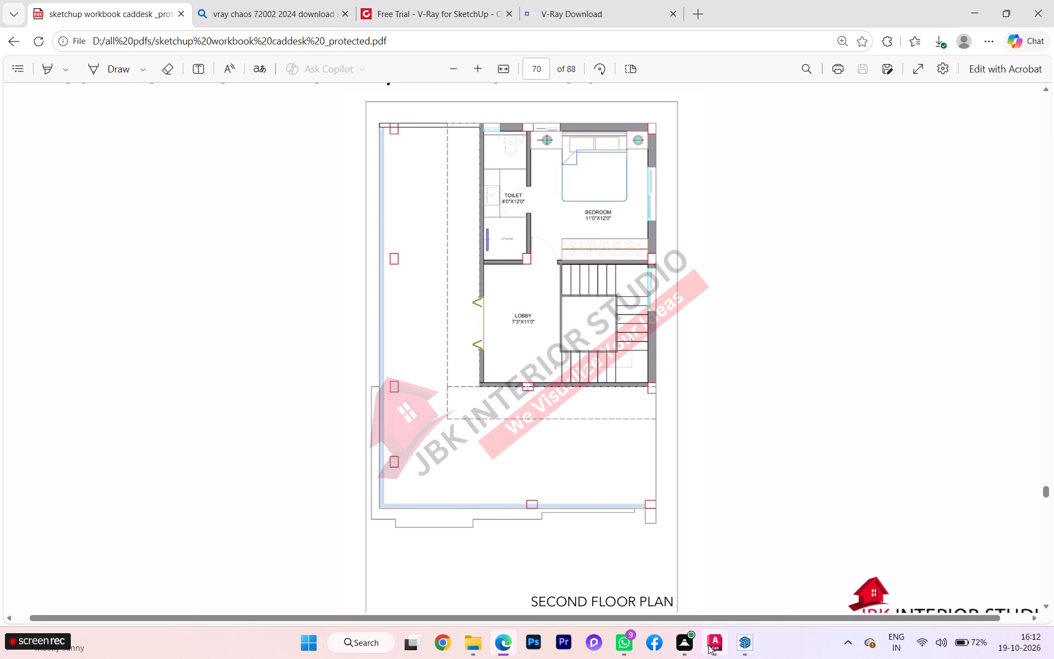
Switch back to AutoCAD and examine the copied second-floor bays beside the first-floor plan.
left_click(709, 590)
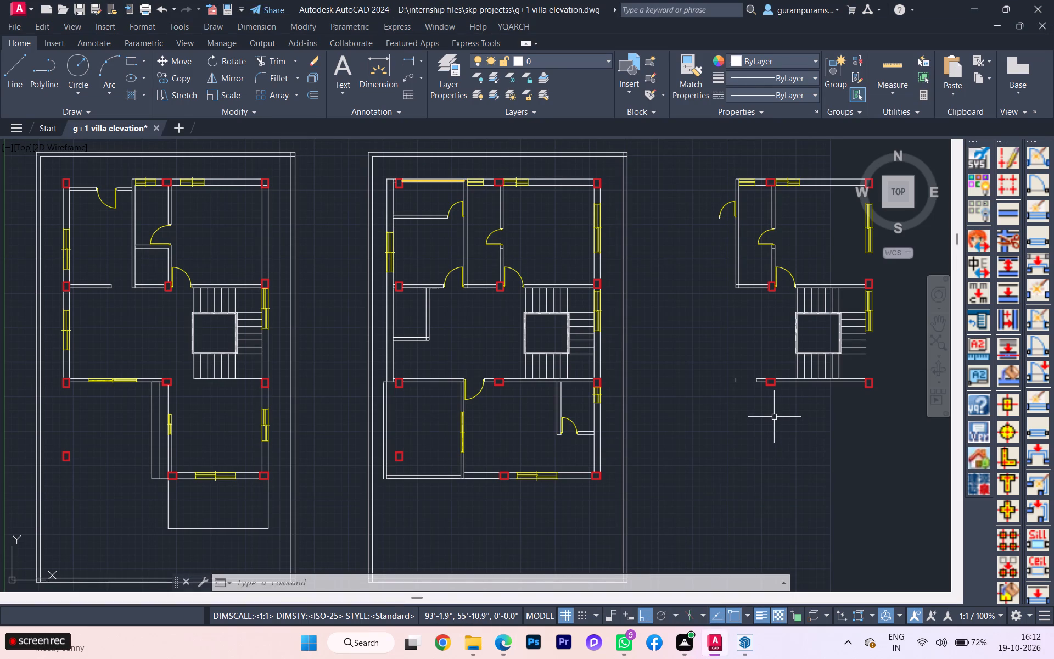
scroll(774, 417, "down", 1)
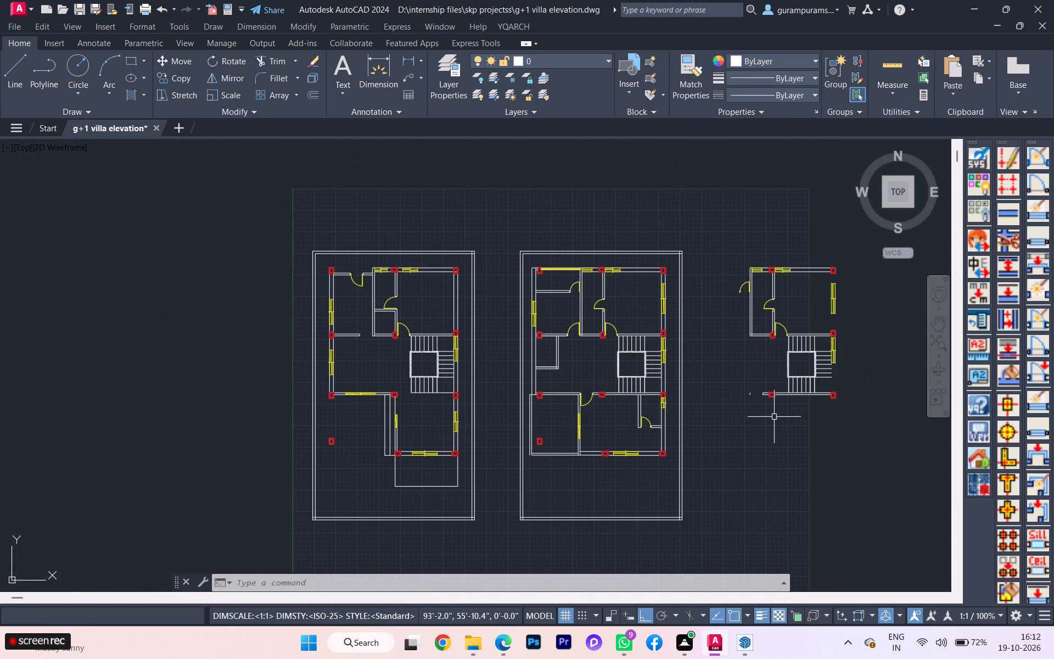
scroll(774, 417, "up", 2)
scroll(774, 417, "down", 1)
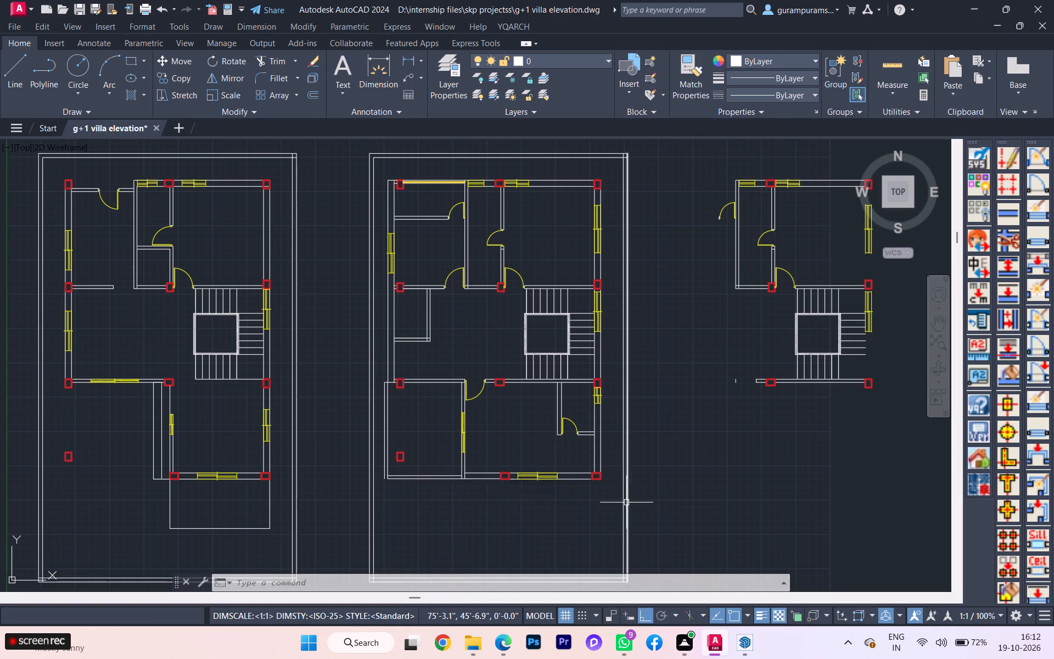
scroll(689, 455, "down", 1)
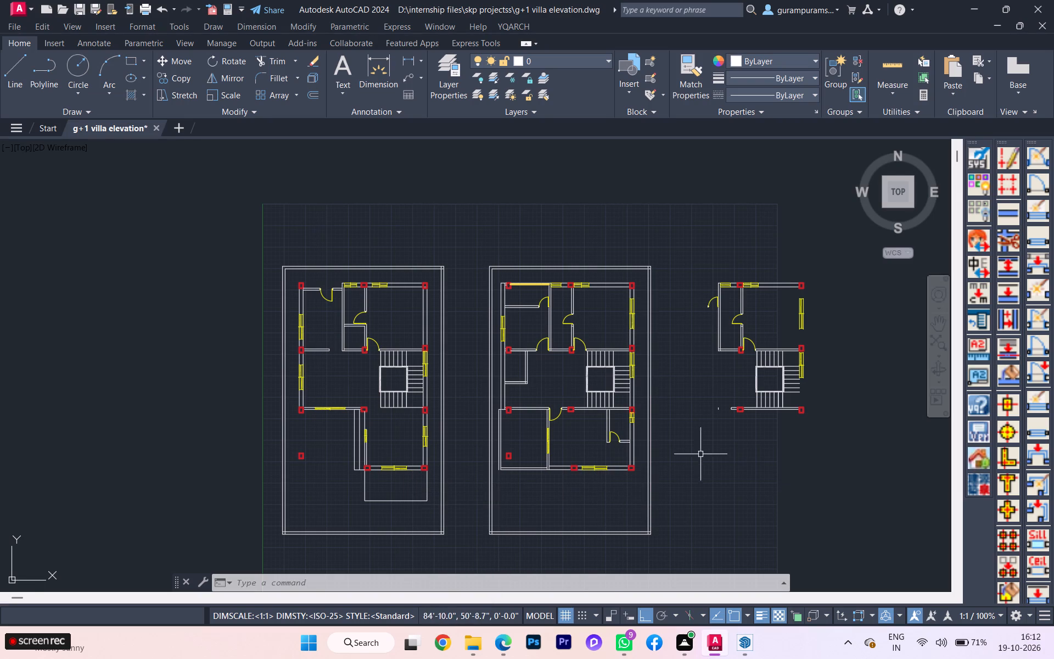
scroll(704, 385, "up", 1)
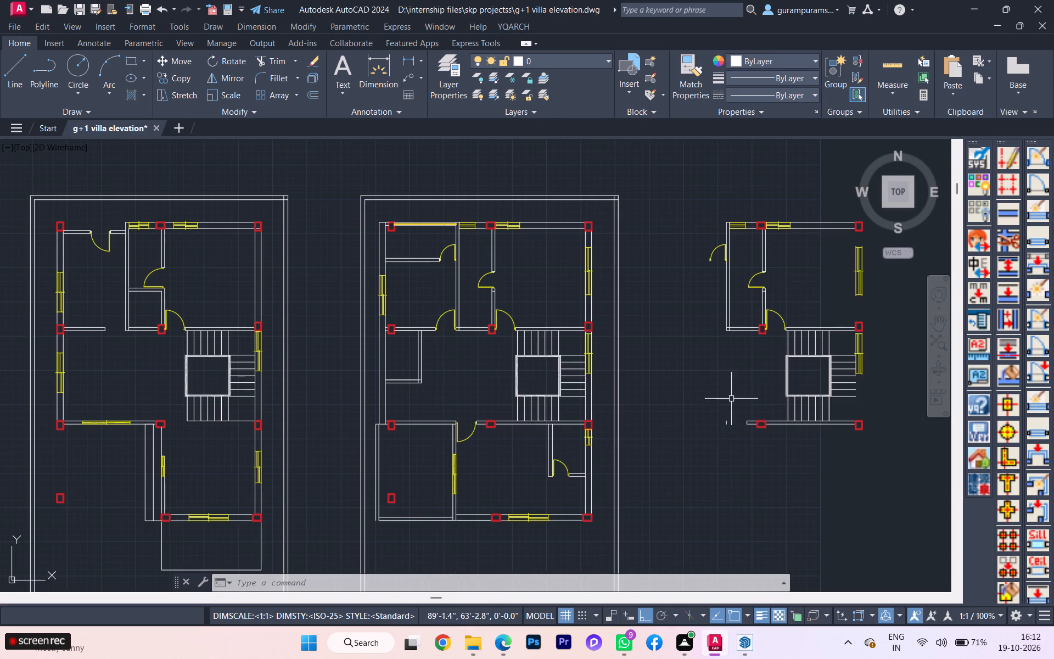
scroll(737, 416, "up", 3)
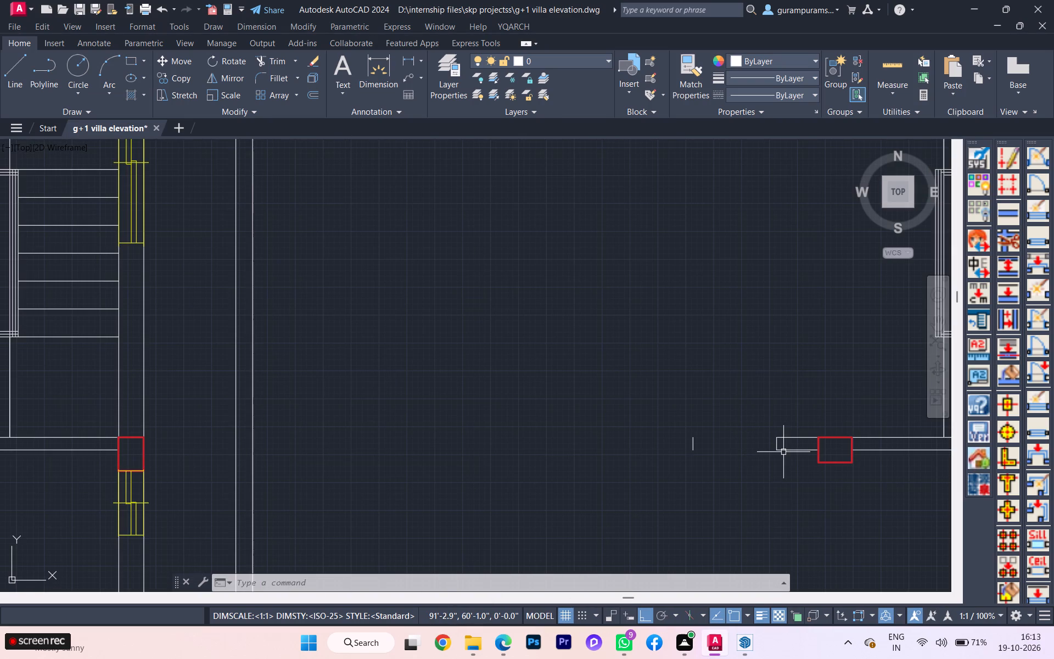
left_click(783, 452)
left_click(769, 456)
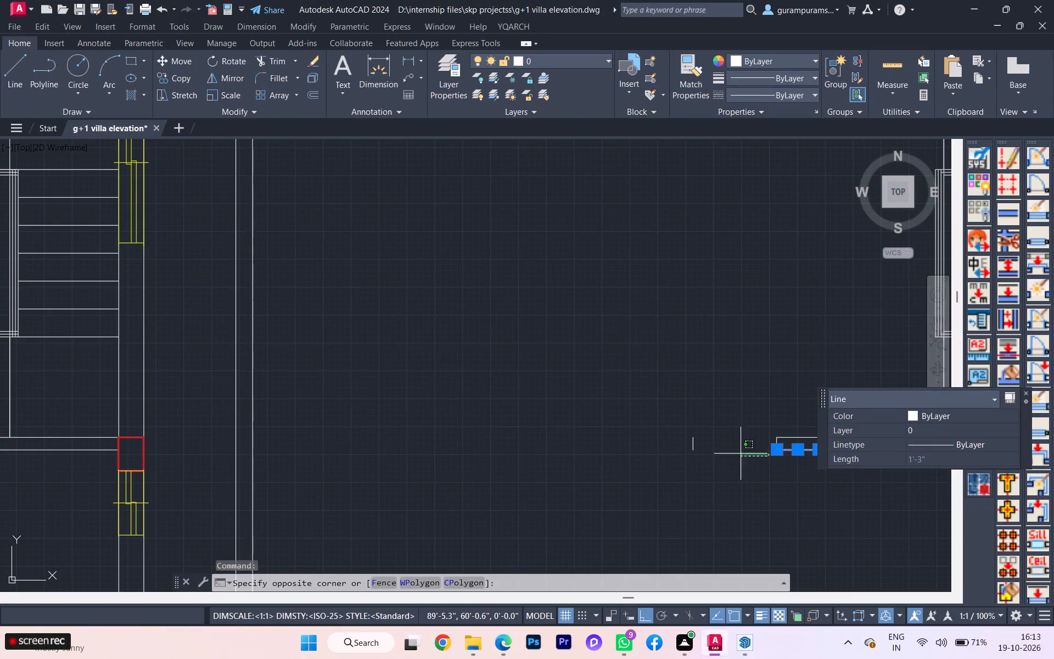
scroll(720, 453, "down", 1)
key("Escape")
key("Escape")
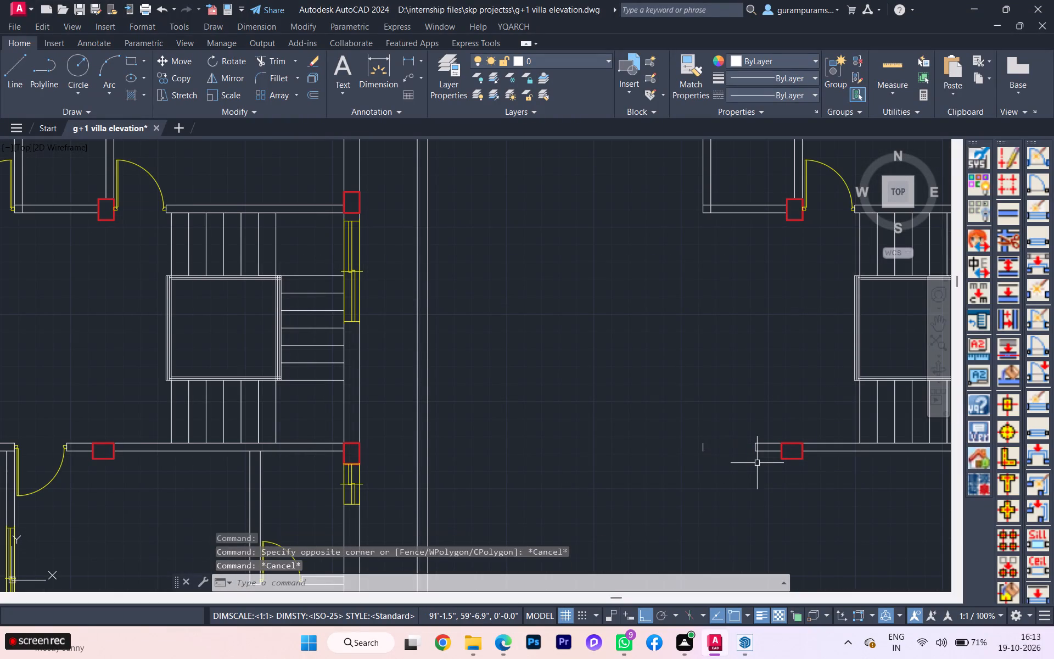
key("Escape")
Draw the lobby's outer wall face from the toilet's lower outer corner, about 11'-4.5" down and 2'-6" across to the stub wall.
key("l")
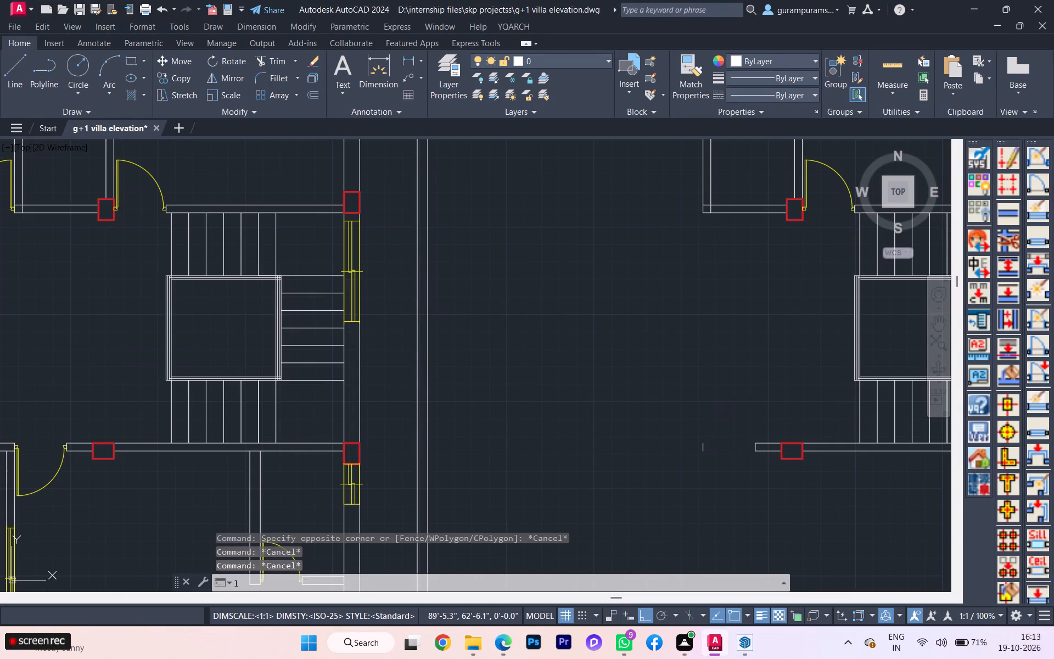
key("Return")
left_click(703, 213)
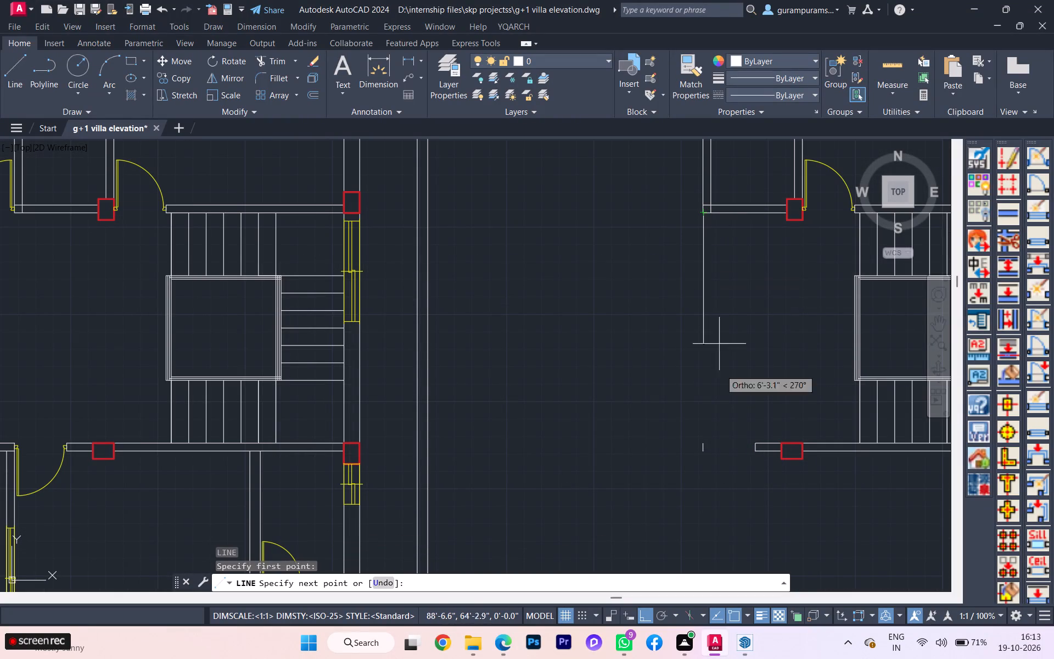
left_click(704, 452)
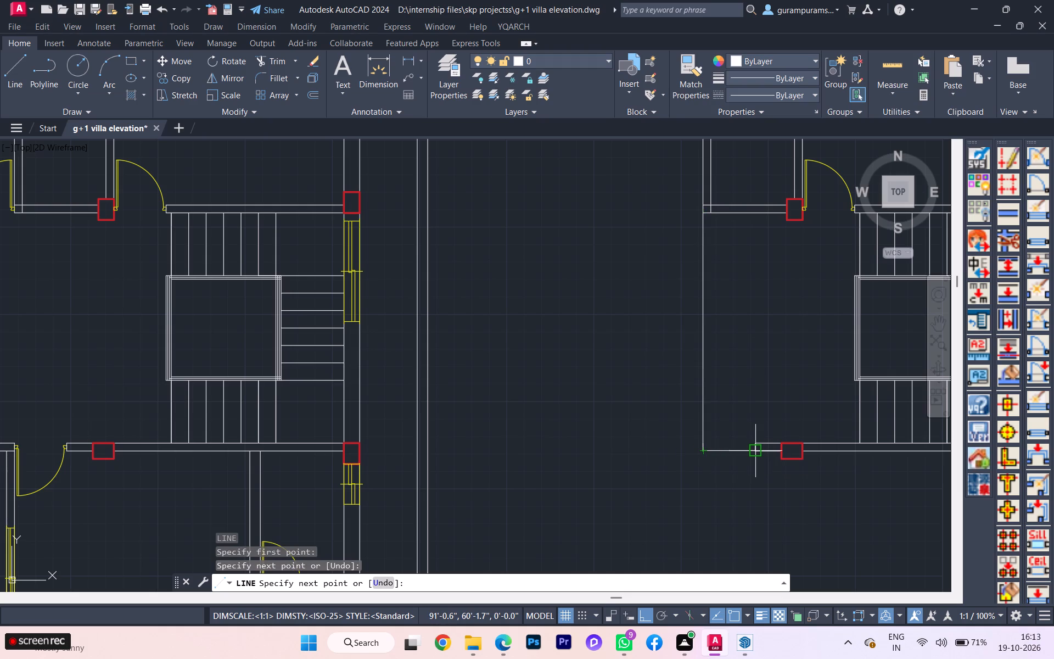
left_click(760, 453)
key("space")
scroll(761, 446, "up", 2)
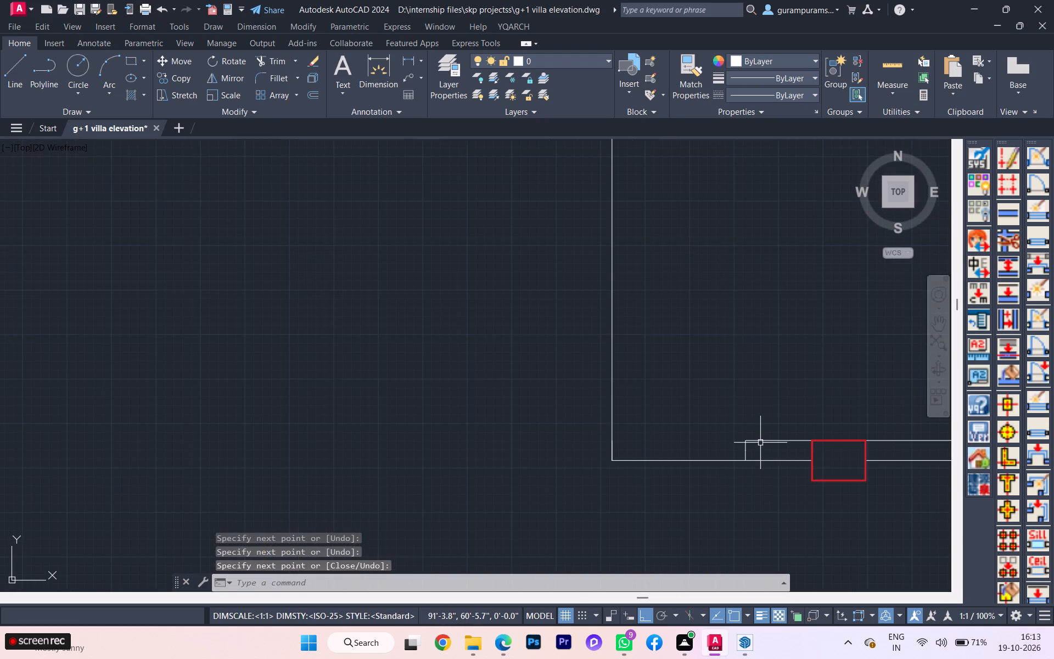
scroll(760, 443, "down", 3)
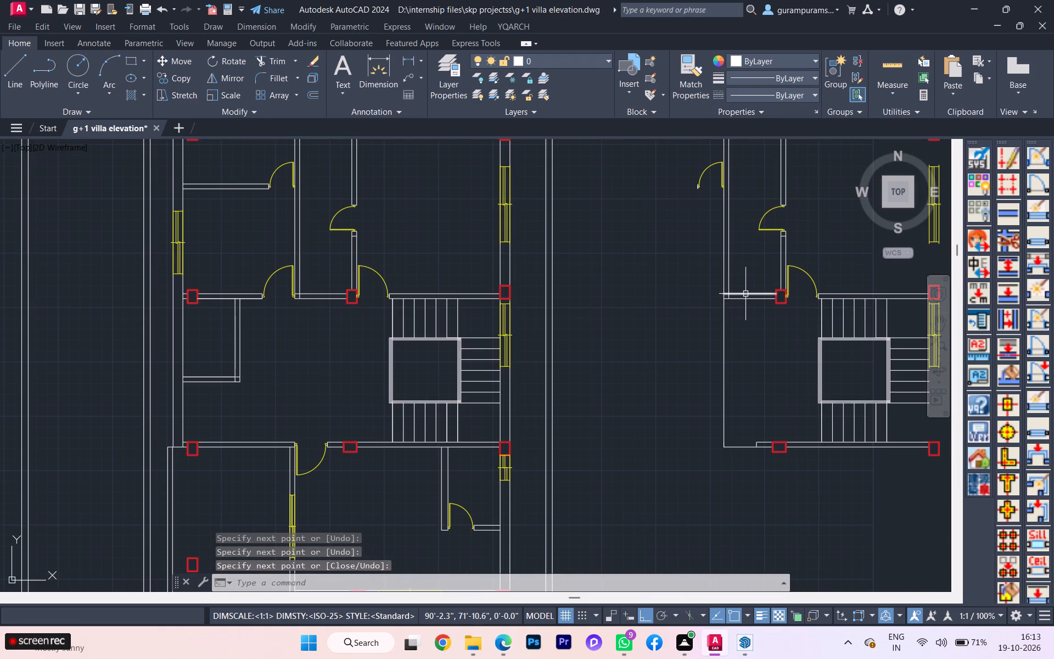
Draw the lobby's inner wall face from the toilet wall, about 11'-0" down and 2'-1.5" across to the stub wall end.
key("l")
key("Return")
scroll(750, 303, "up", 1)
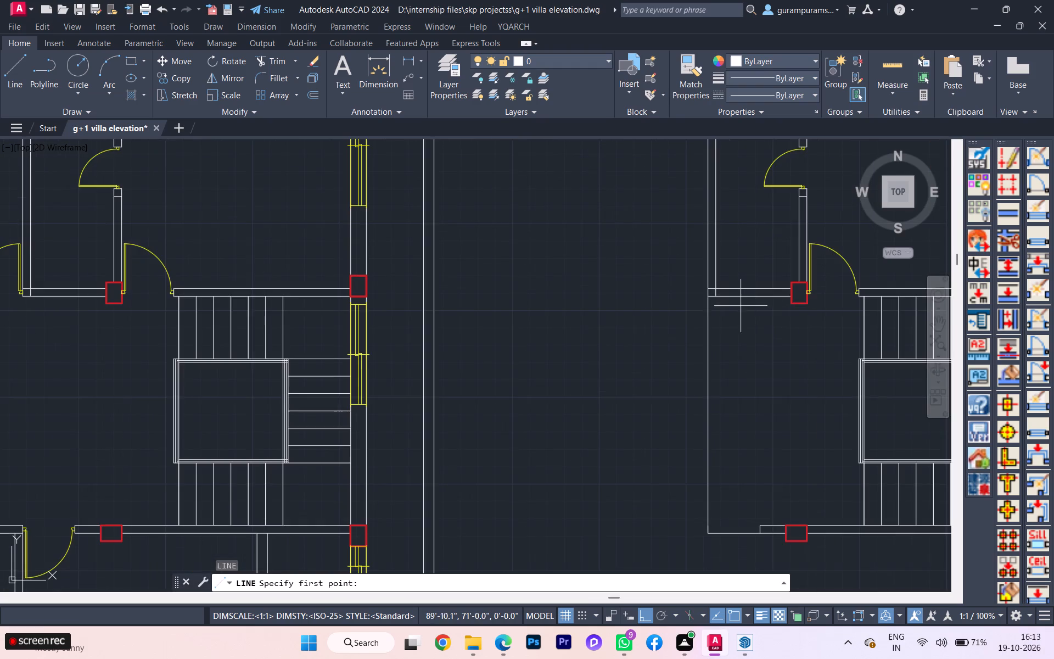
scroll(705, 314, "up", 2)
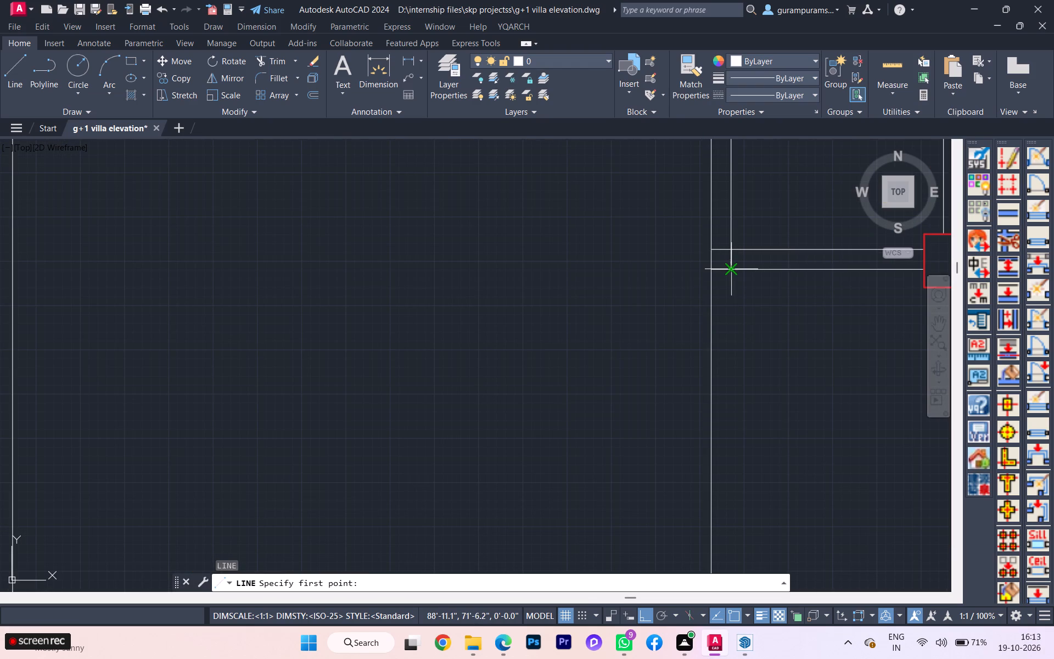
left_click(733, 273)
scroll(748, 321, "down", 3)
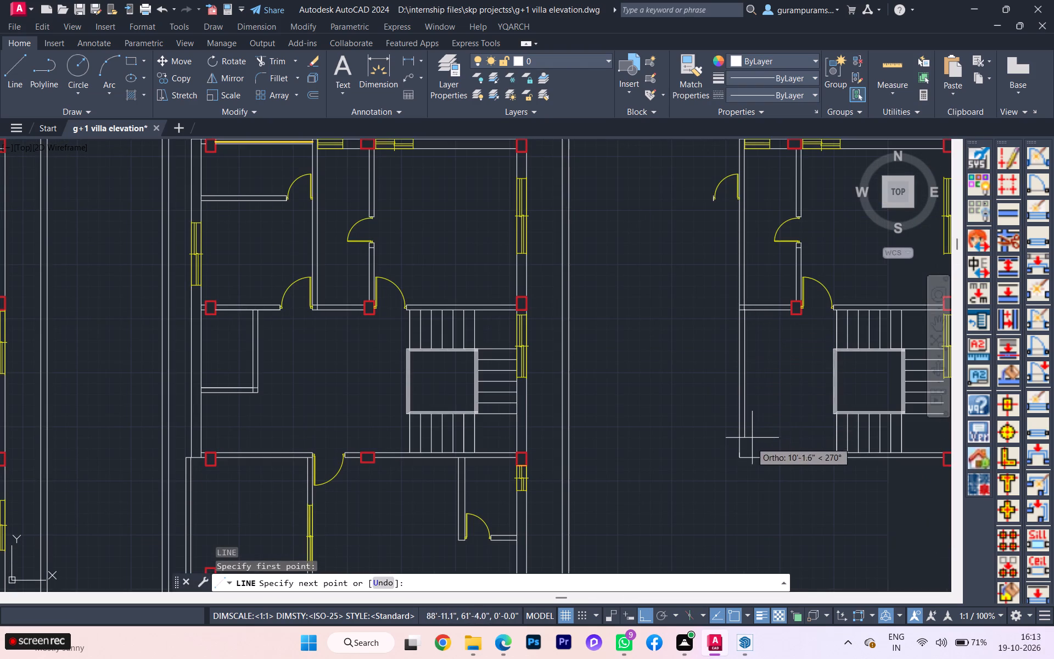
scroll(751, 452, "up", 2)
scroll(751, 453, "down", 1)
scroll(751, 453, "up", 2)
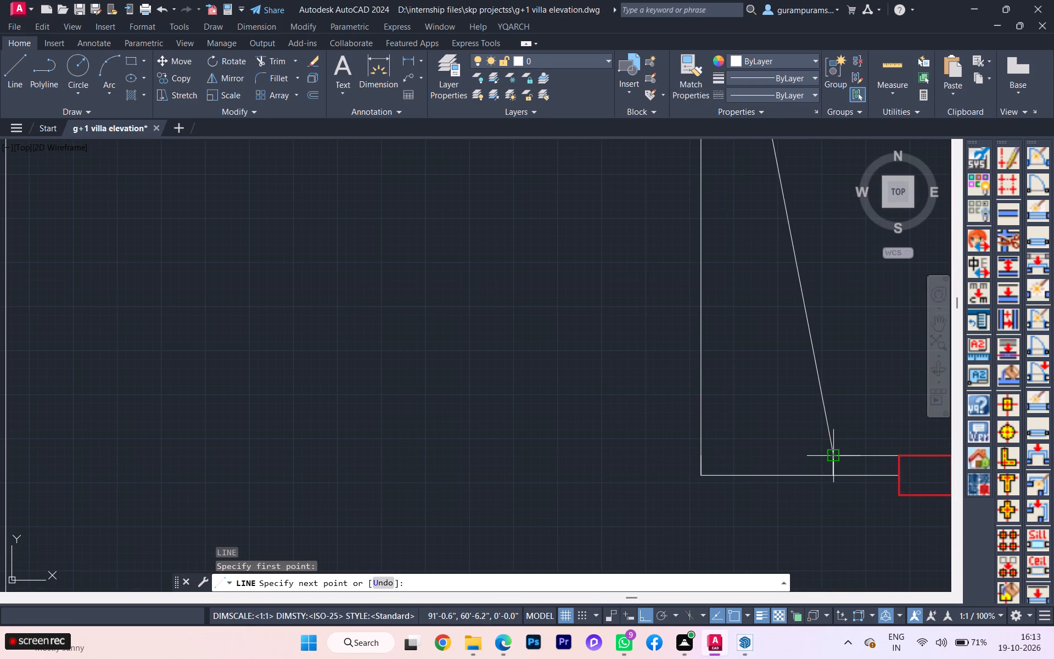
left_click(722, 456)
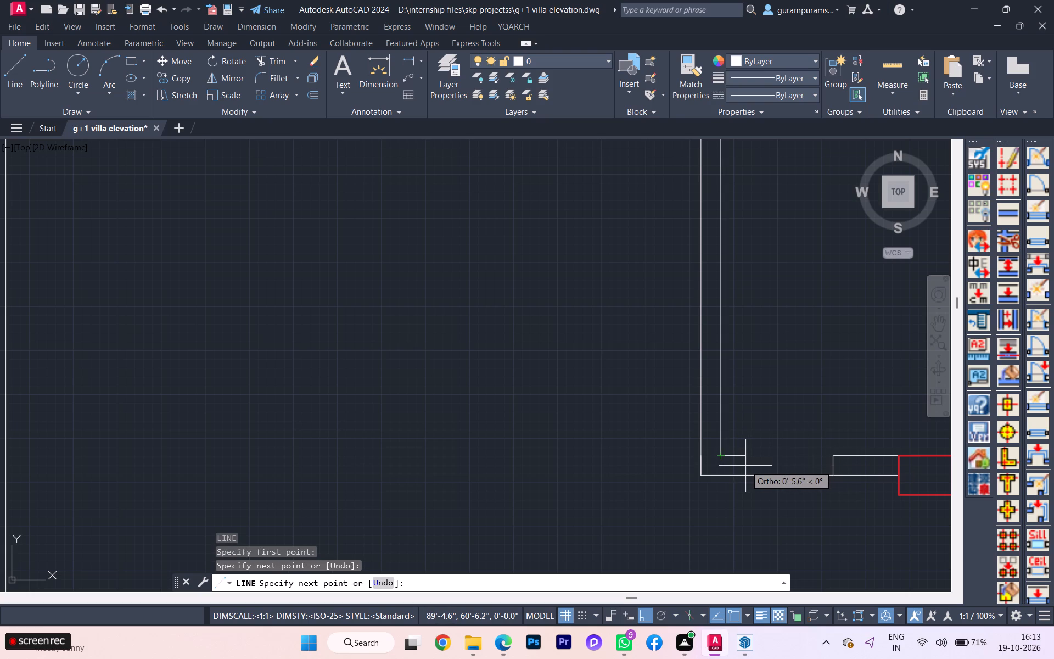
key("ctrl+z")
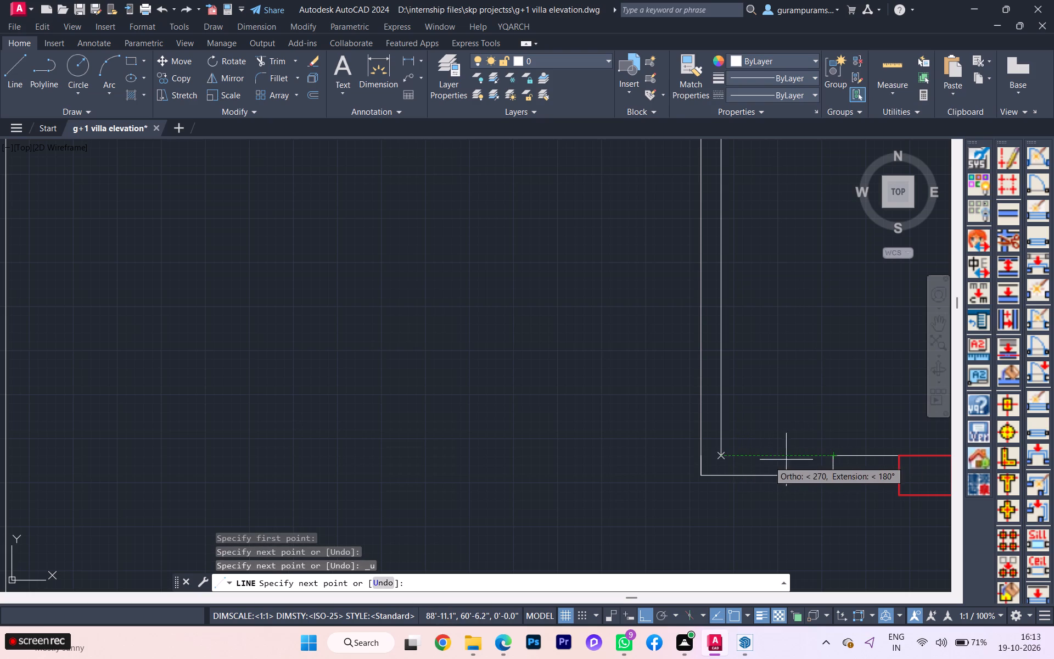
left_click(721, 455)
left_click(831, 453)
key("space")
scroll(826, 455, "down", 3)
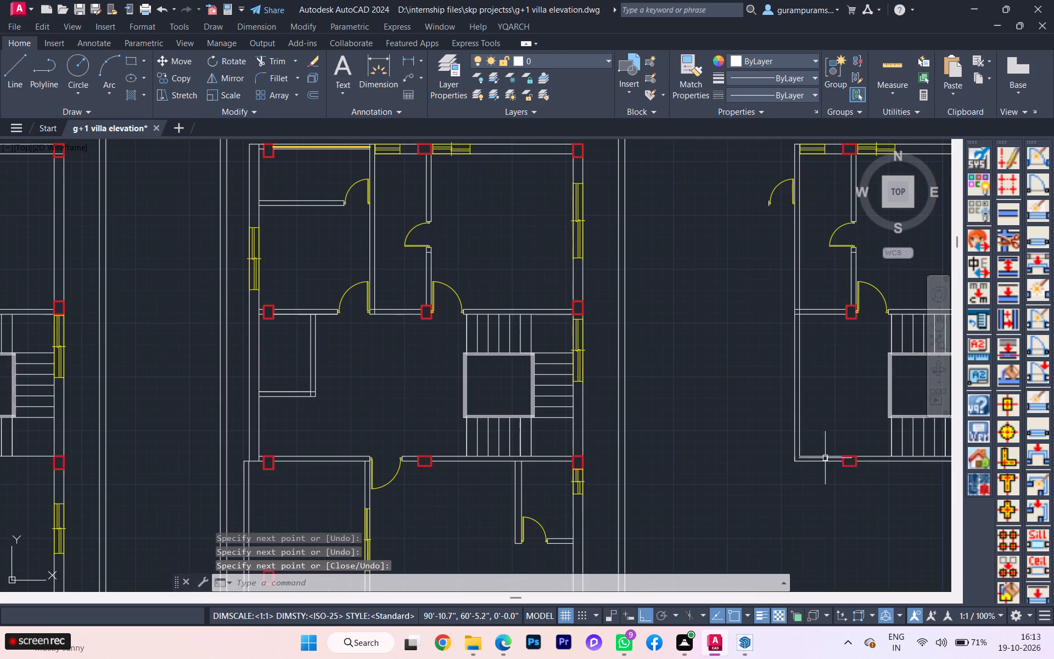
Check the workbook's second-floor plan in Edge against the lobby walls and return to AutoCAD.
scroll(799, 463, "down", 1)
scroll(818, 472, "up", 2)
scroll(821, 474, "down", 1)
scroll(822, 474, "up", 1)
scroll(822, 474, "down", 1)
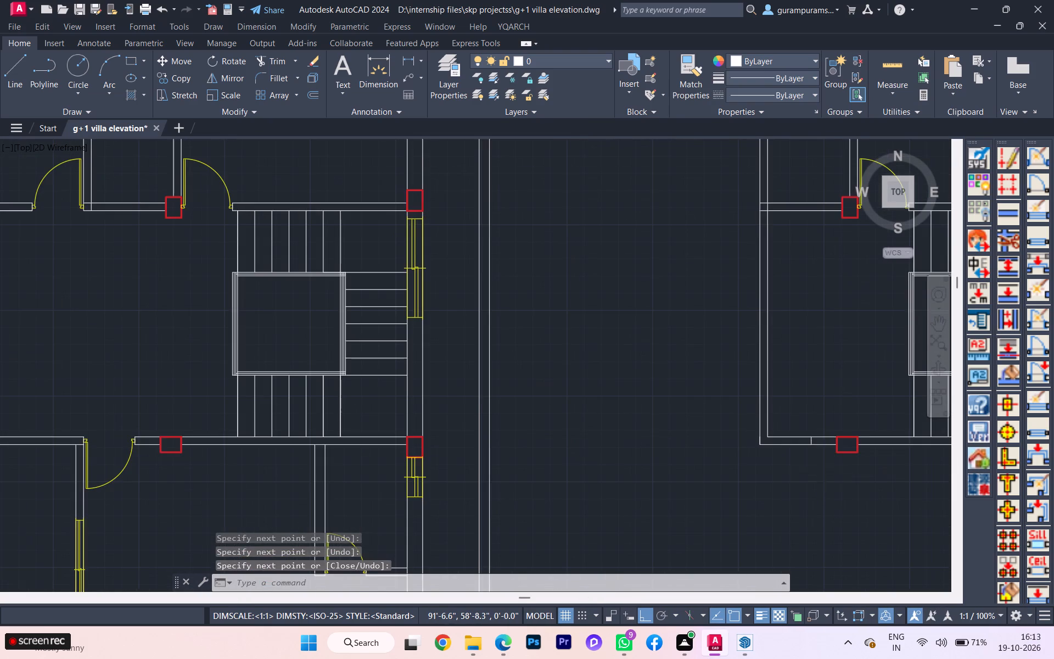
key("alt+Tab")
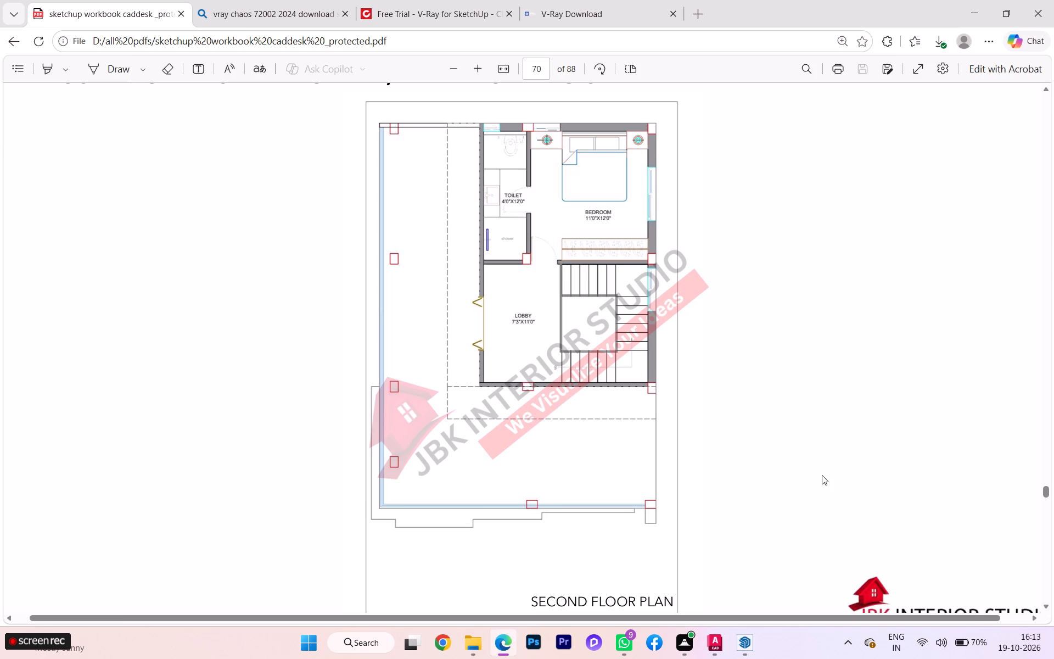
key("alt+Tab")
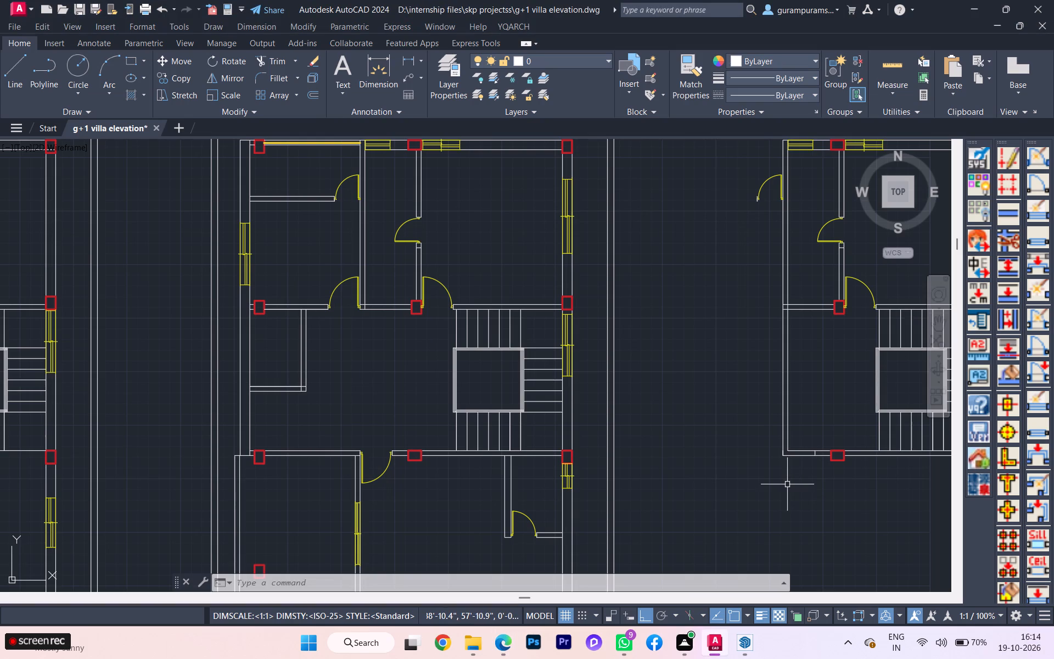
Trim away the short end line crossing the lobby's bottom wall so the wall runs continuously into the column.
type("tr")
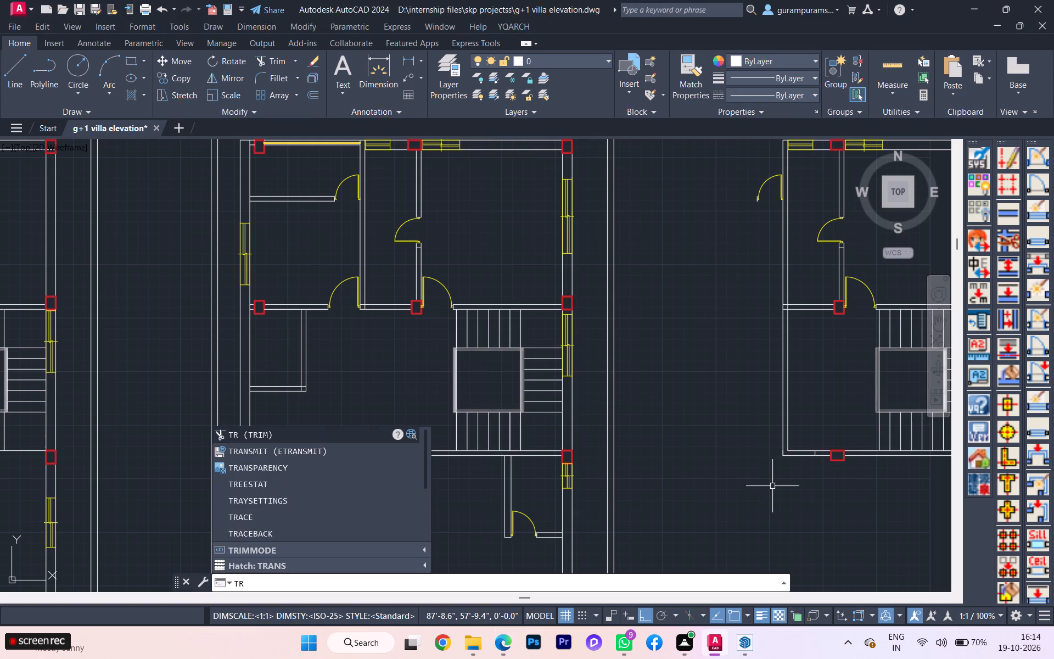
key("Return")
scroll(866, 457, "up", 1)
scroll(819, 450, "up", 2)
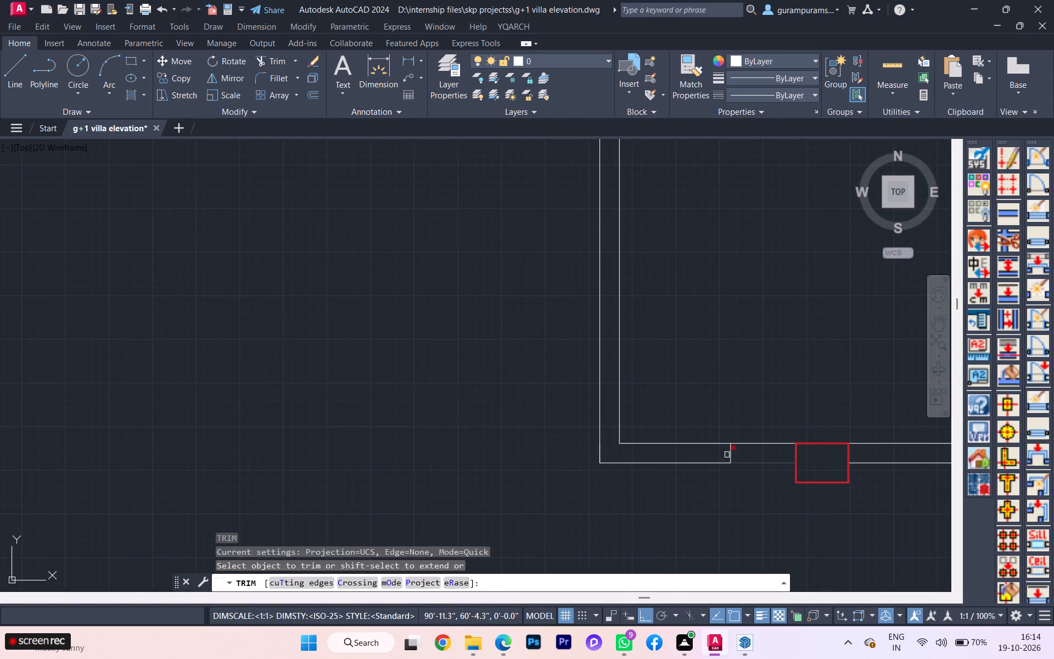
left_click(725, 451)
left_click(744, 454)
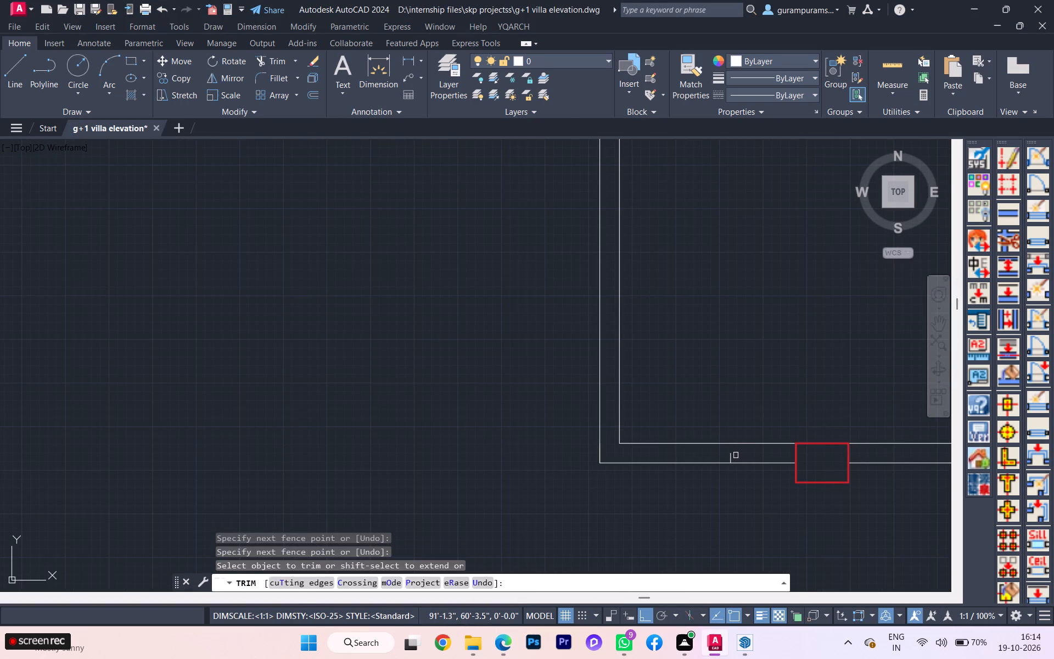
left_click_drag(724, 456, 731, 456)
left_click(737, 457)
scroll(739, 472, "down", 6)
scroll(742, 483, "up", 2)
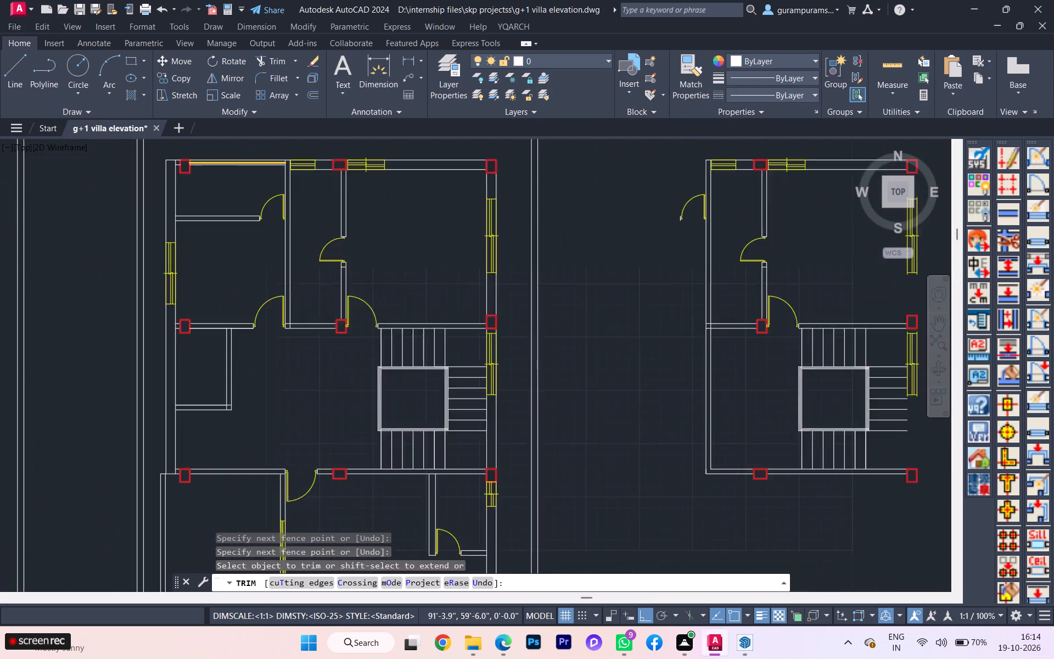
key("space")
Draw a vertical line about 23'-2" long on the inner face of the window-side outer wall, past the bedroom and staircase to the bottom corner column.
scroll(732, 505, "down", 2)
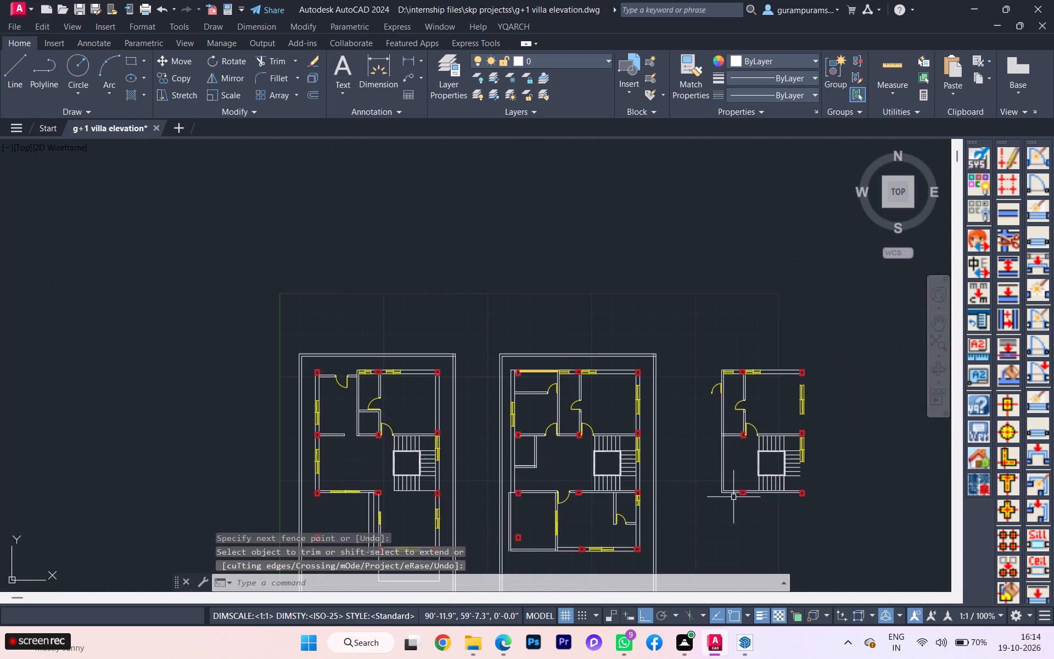
key("l")
key("Return")
scroll(803, 377, "up", 2)
scroll(803, 377, "down", 1)
scroll(803, 377, "up", 2)
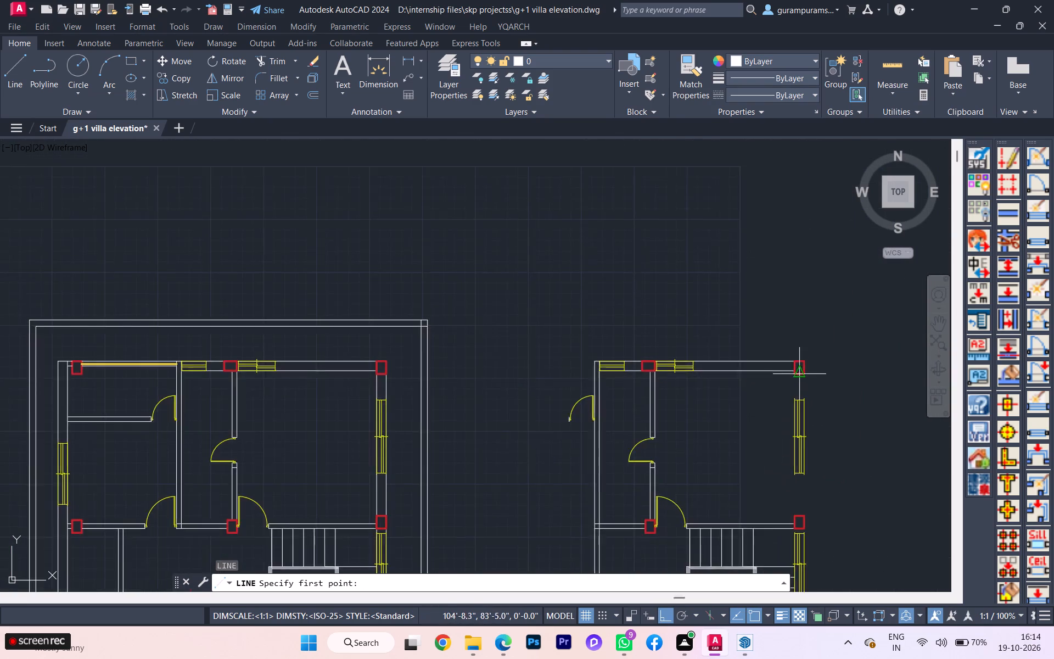
scroll(799, 379, "up", 2)
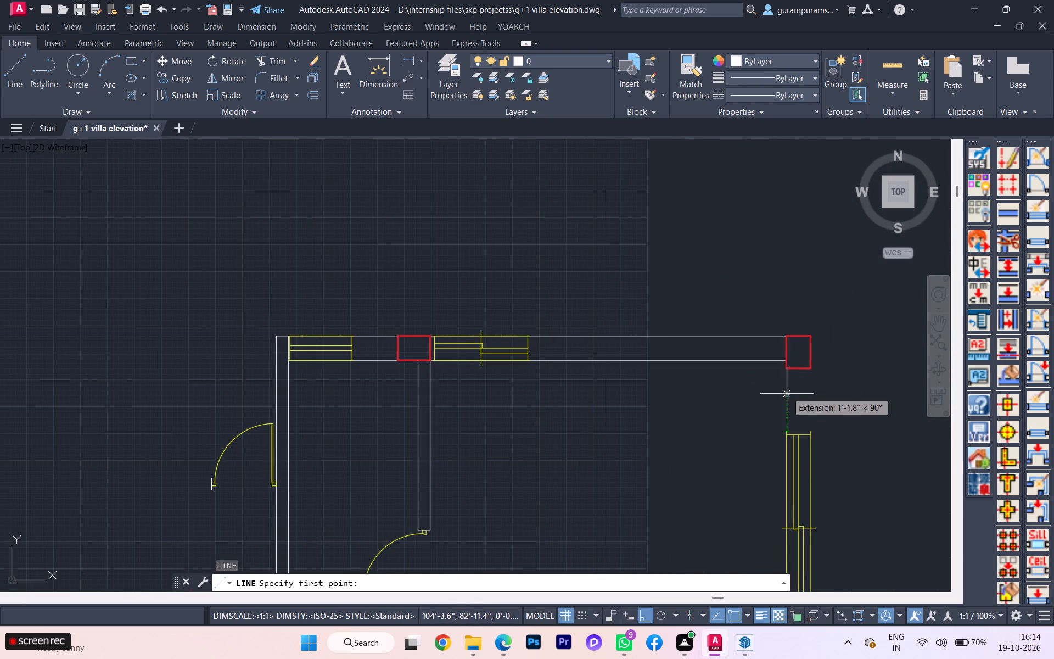
left_click(787, 373)
scroll(802, 422, "down", 2)
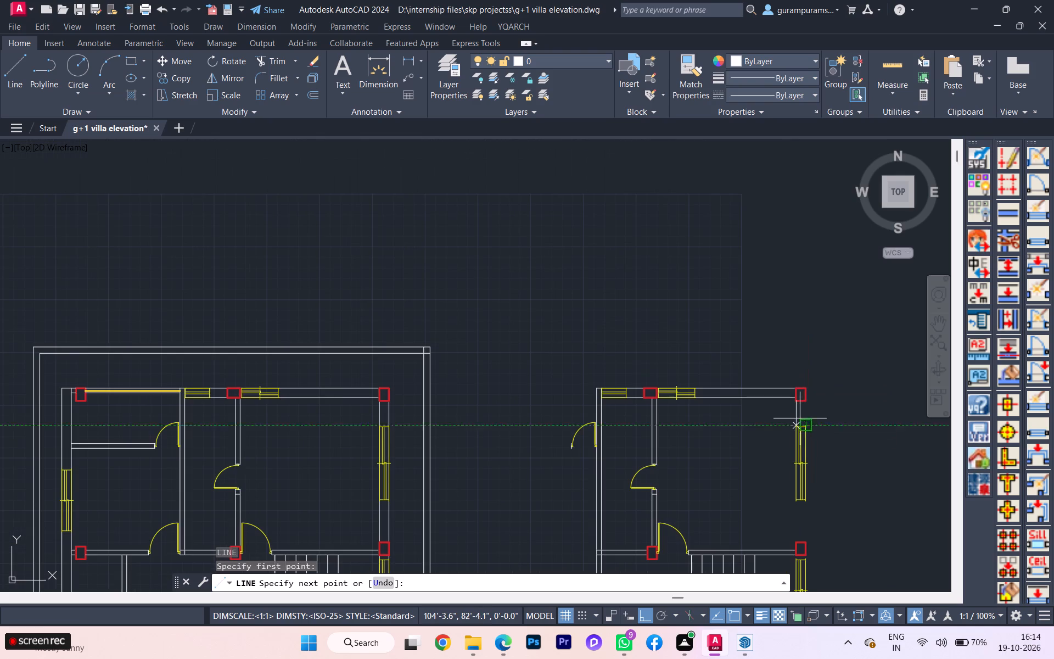
scroll(799, 474, "down", 4)
scroll(806, 520, "up", 3)
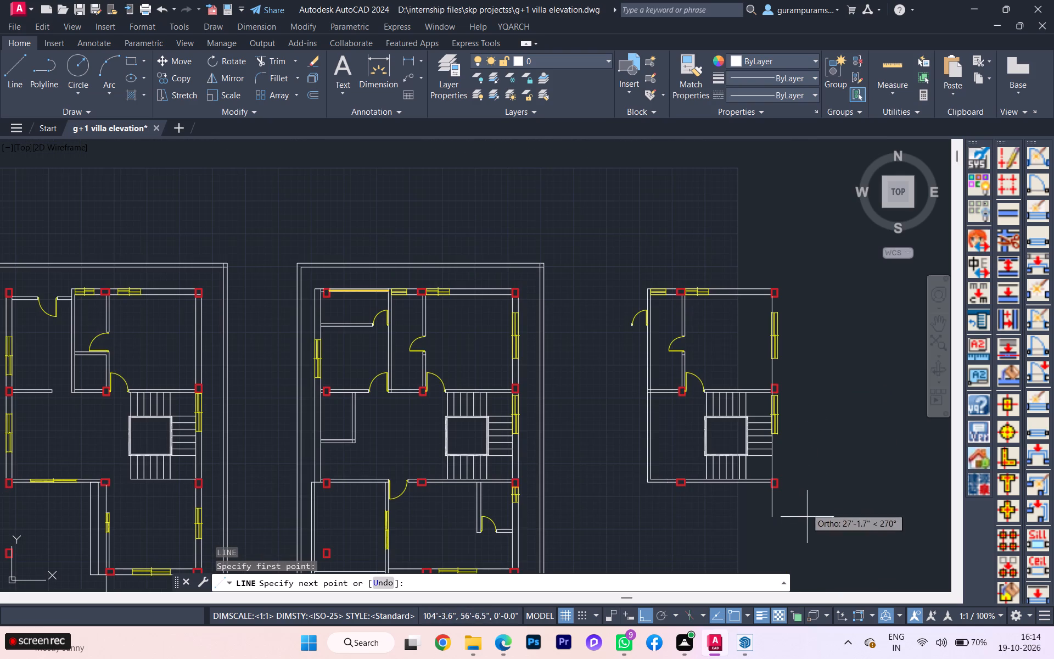
scroll(772, 473, "up", 4)
scroll(770, 472, "down", 1)
scroll(770, 471, "up", 2)
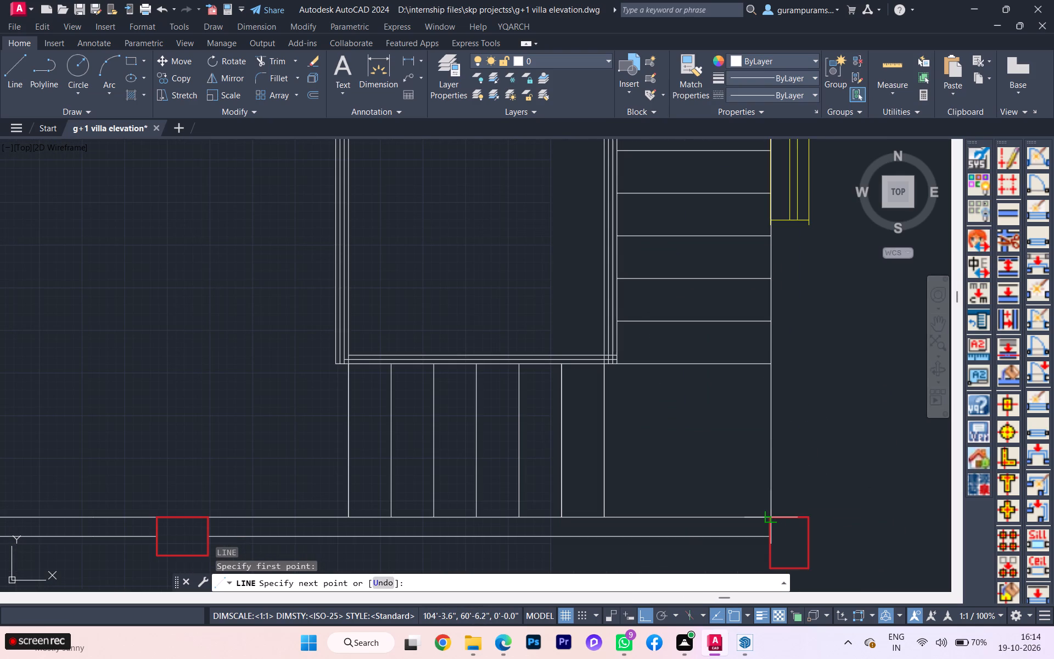
left_click(771, 515)
key("space")
Draw a vertical line about 11'-0" long on the outer face of the staircase's window-side wall, between its two corner columns.
scroll(788, 471, "up", 2)
scroll(788, 476, "down", 1)
scroll(788, 477, "up", 2)
scroll(788, 478, "down", 2)
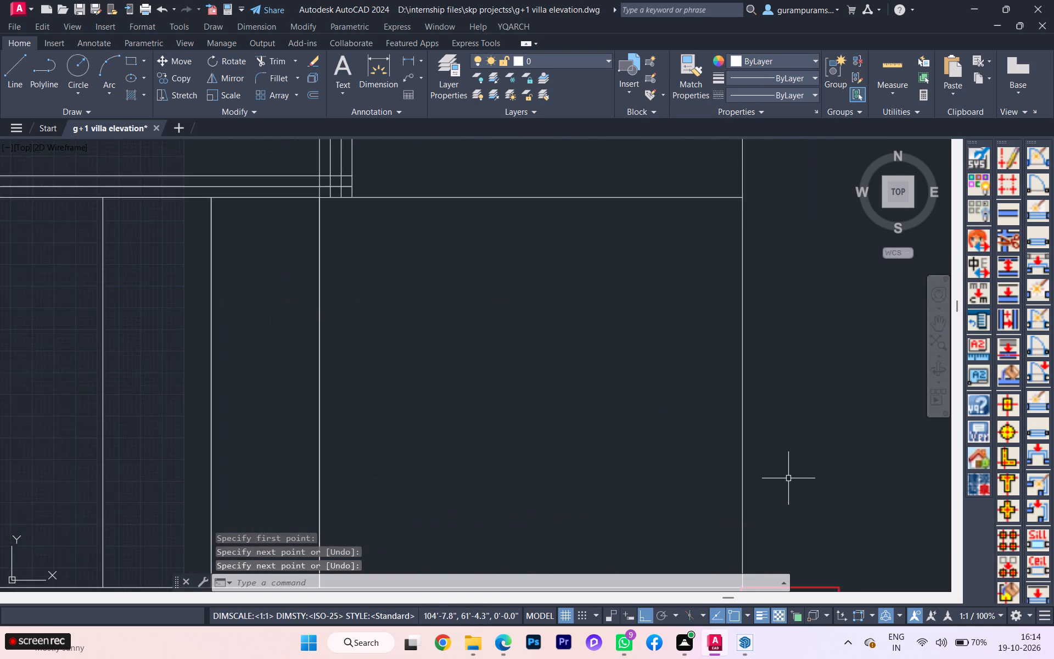
scroll(788, 478, "down", 3)
key("l")
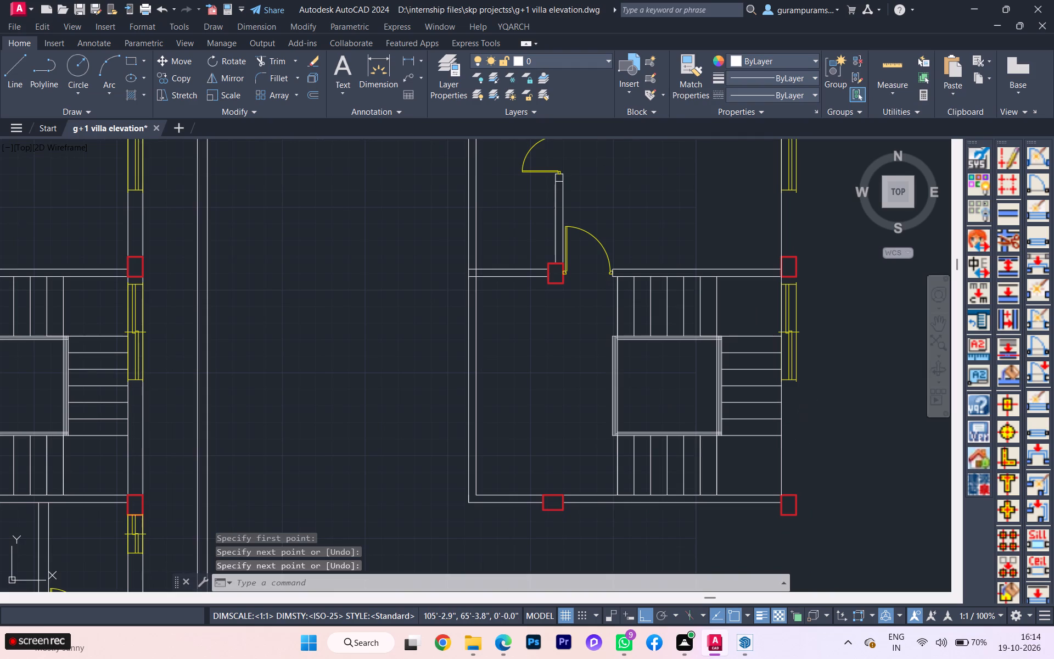
key("Return")
scroll(787, 286, "up", 4)
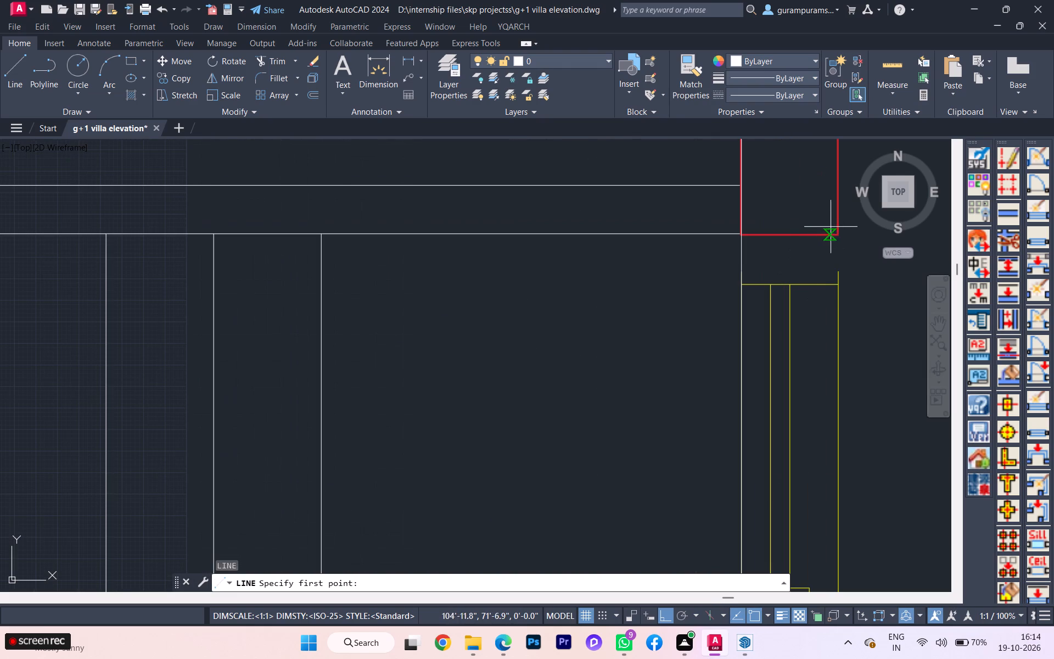
left_click(836, 236)
scroll(839, 350, "down", 2)
scroll(839, 352, "up", 1)
scroll(839, 355, "down", 3)
scroll(839, 355, "up", 2)
scroll(839, 355, "down", 2)
scroll(837, 365, "up", 2)
scroll(837, 366, "down", 3)
scroll(843, 451, "up", 2)
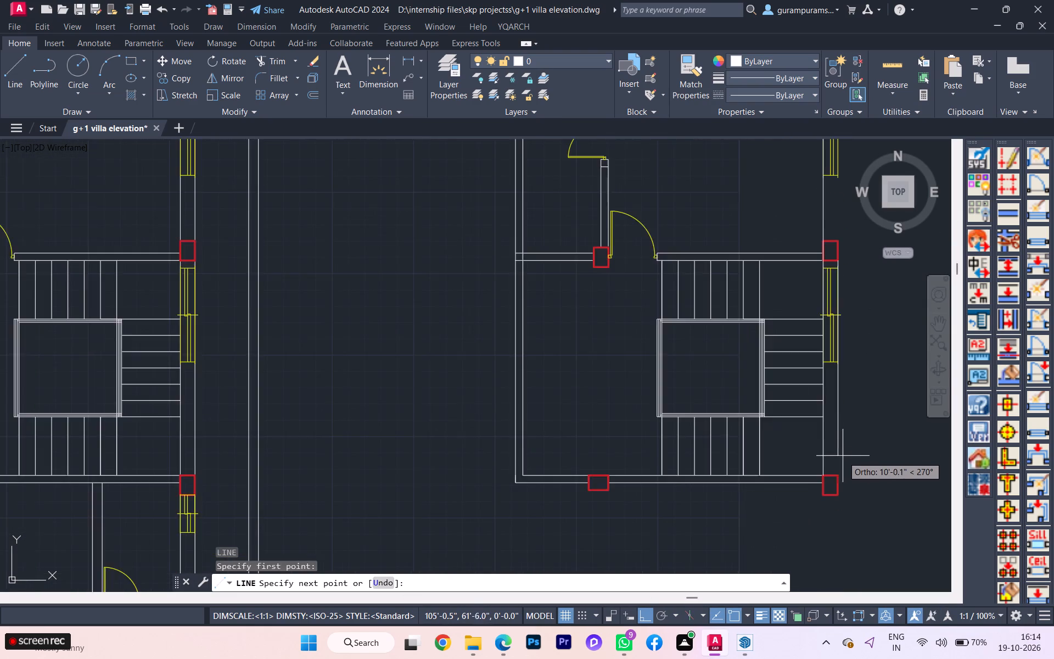
scroll(842, 457, "up", 2)
left_click(826, 501)
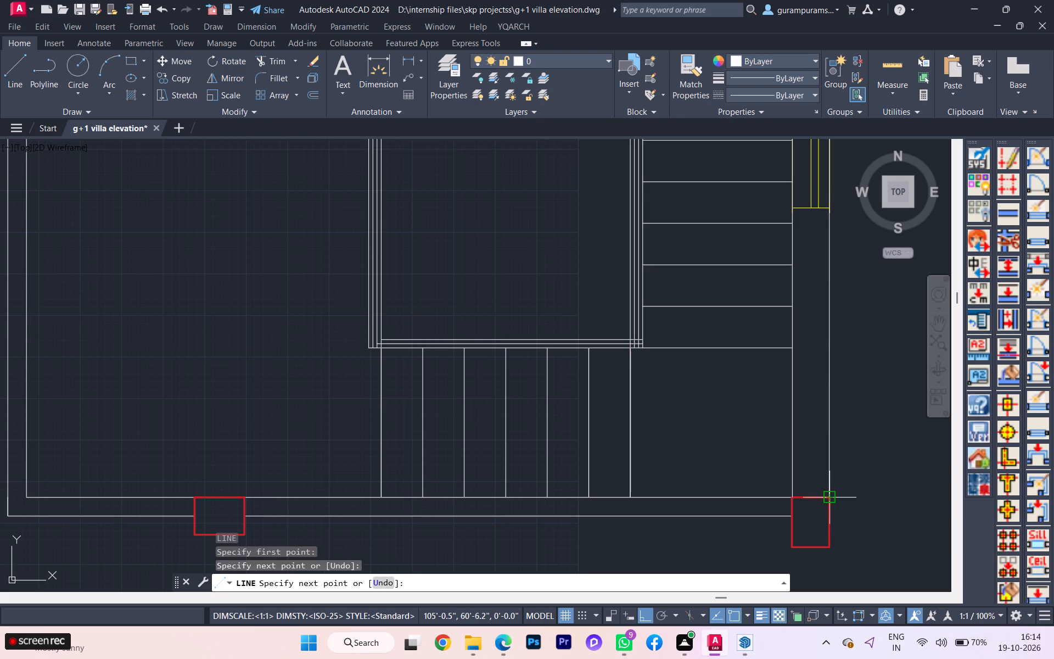
key("space")
Delete the existing inner-face line of the window-side outer wall beside the staircase.
left_click(804, 441)
left_click(778, 428)
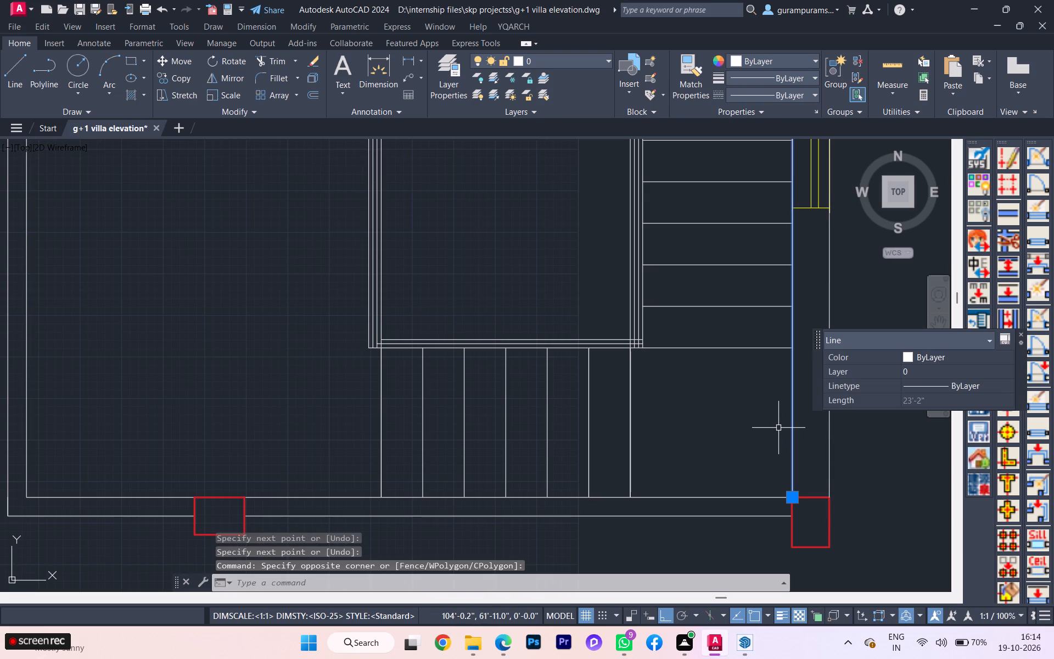
key("Delete")
Draw the inner wall face line about 23'-5" long from the bottom corner column up past the staircase windows to the bedroom's top wall.
scroll(792, 448, "down", 2)
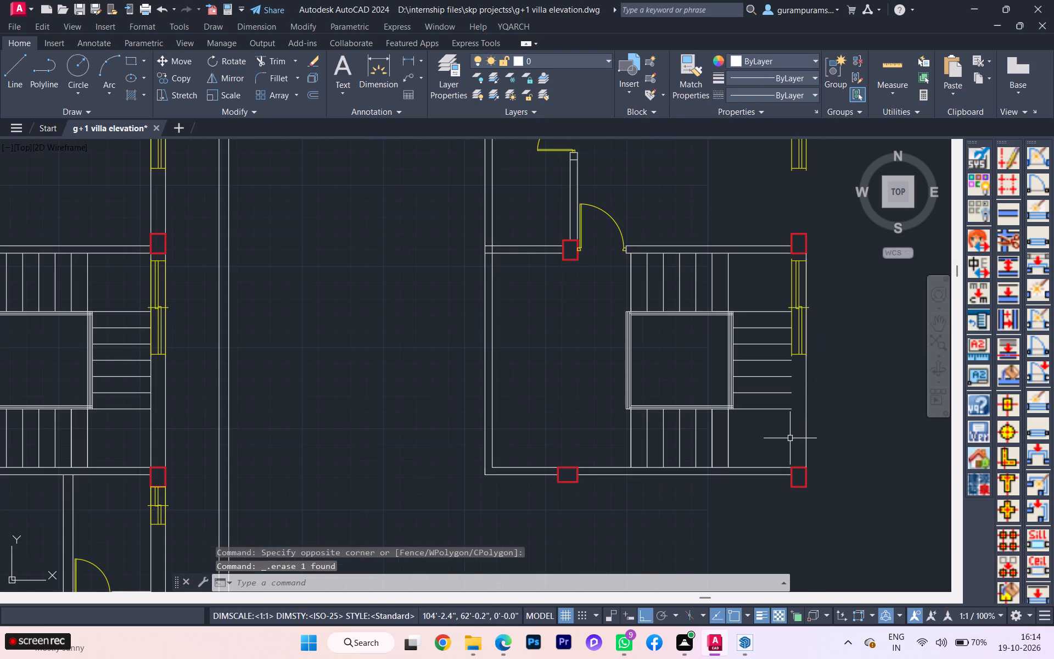
key("l")
key("Return")
scroll(792, 461, "up", 2)
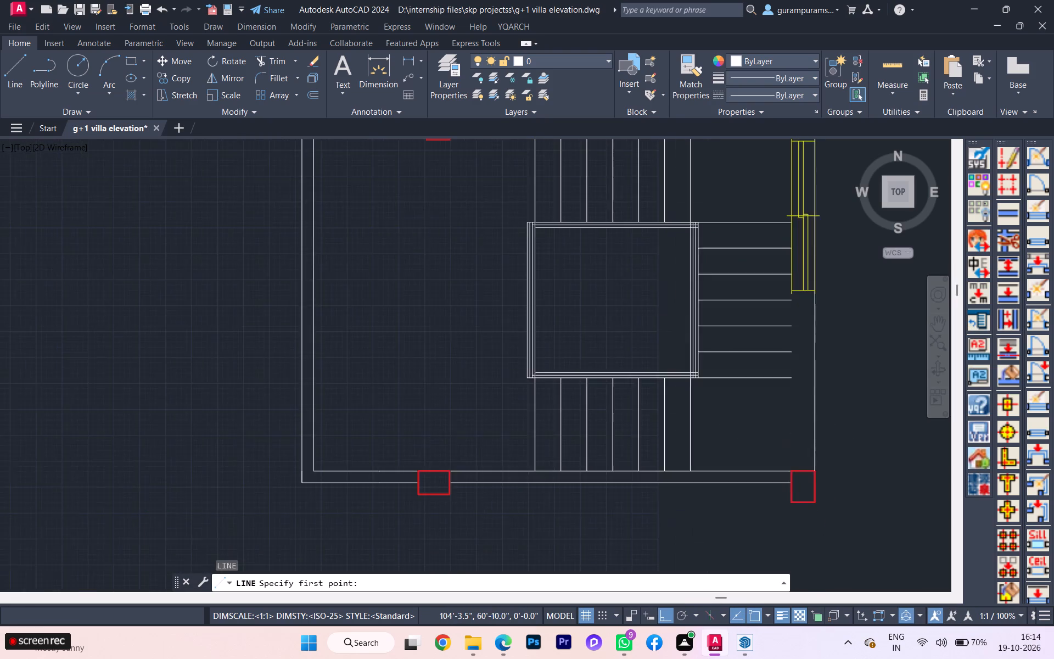
scroll(792, 475, "up", 2)
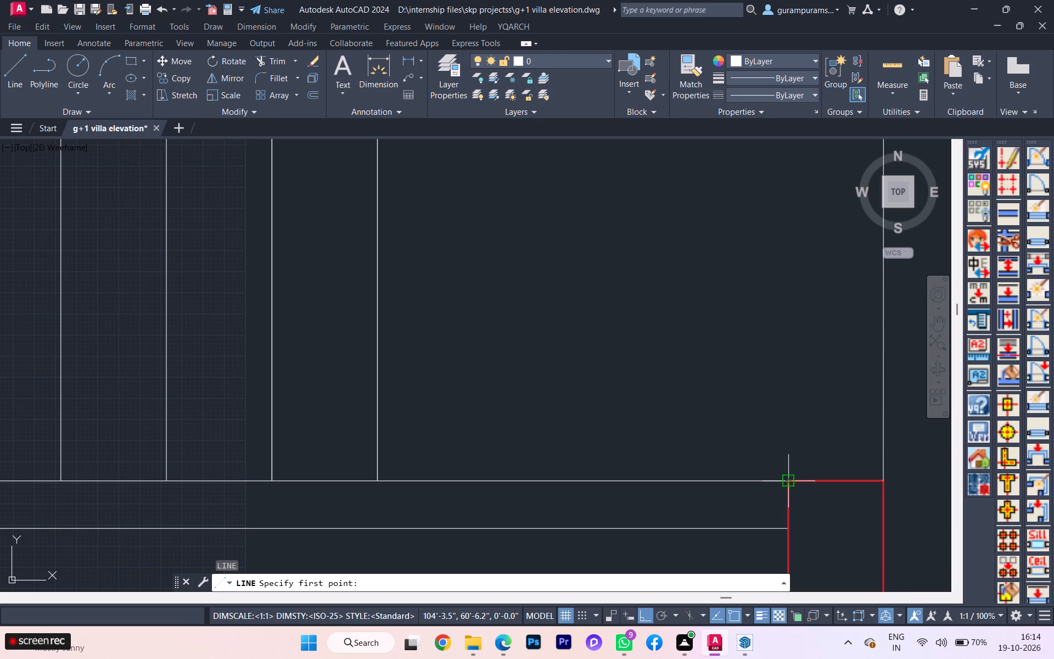
left_click(786, 481)
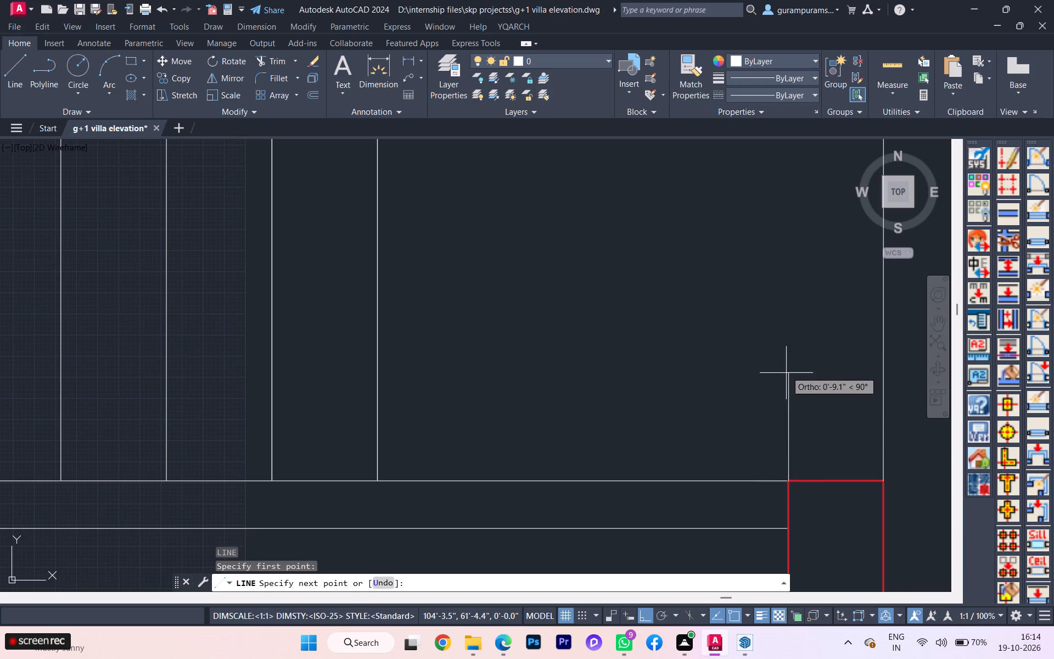
scroll(786, 360, "down", 7)
scroll(782, 293, "up", 3)
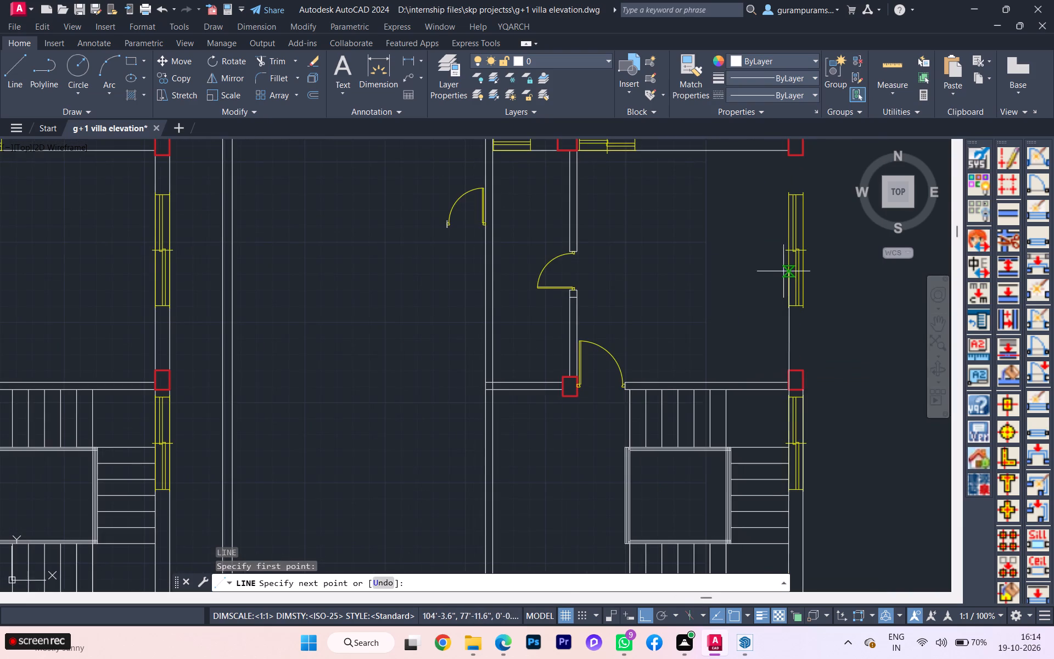
scroll(780, 253, "down", 2)
scroll(779, 259, "up", 2)
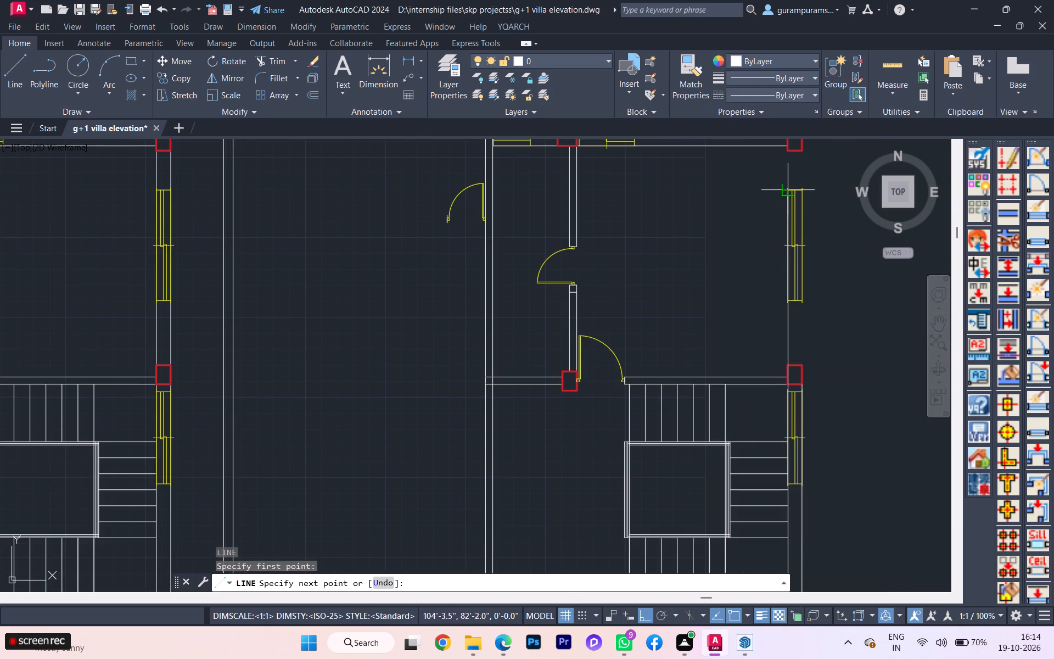
scroll(786, 145, "up", 4)
left_click(786, 146)
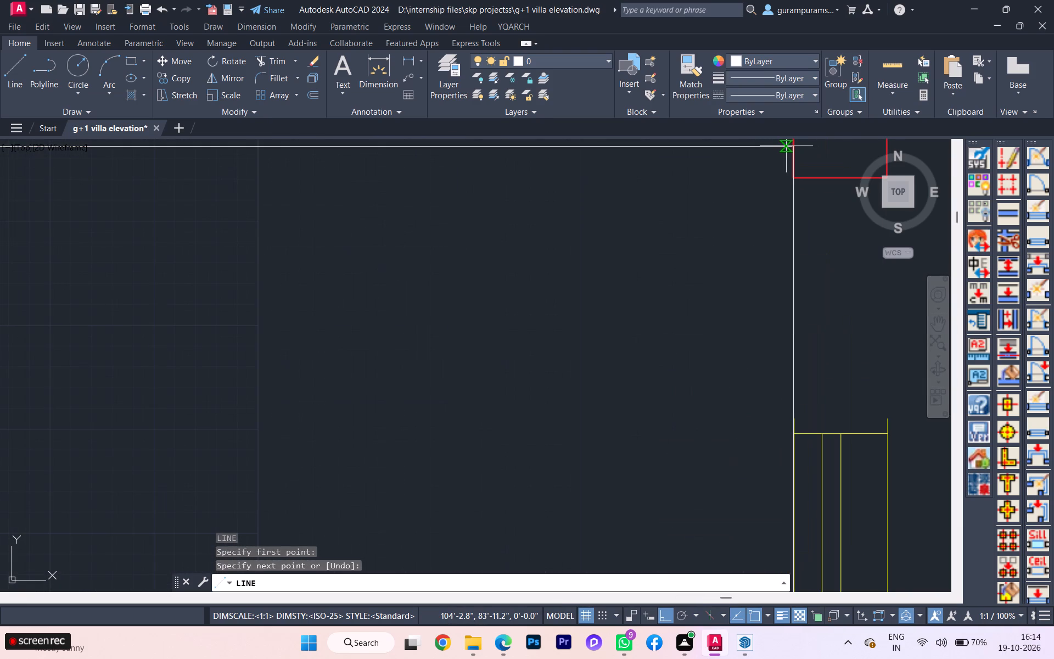
key("space")
Draw a vertical line about 12'-2" long on the bedroom's outer wall face, from the top corner column down to the column above the staircase.
scroll(803, 158, "down", 1)
scroll(803, 160, "up", 1)
scroll(805, 167, "down", 4)
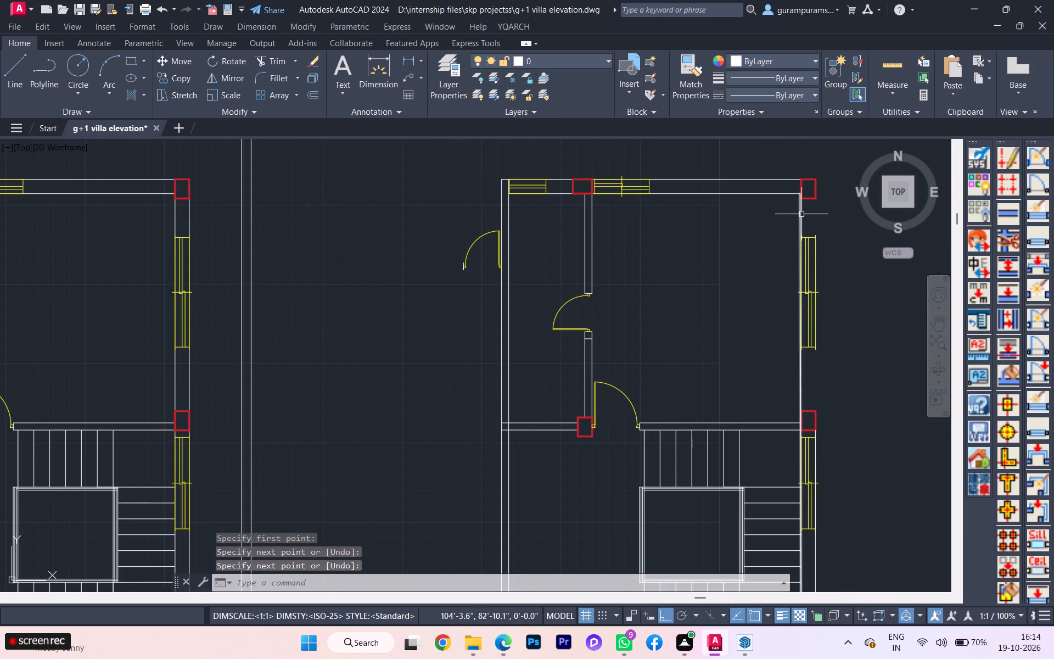
key("l")
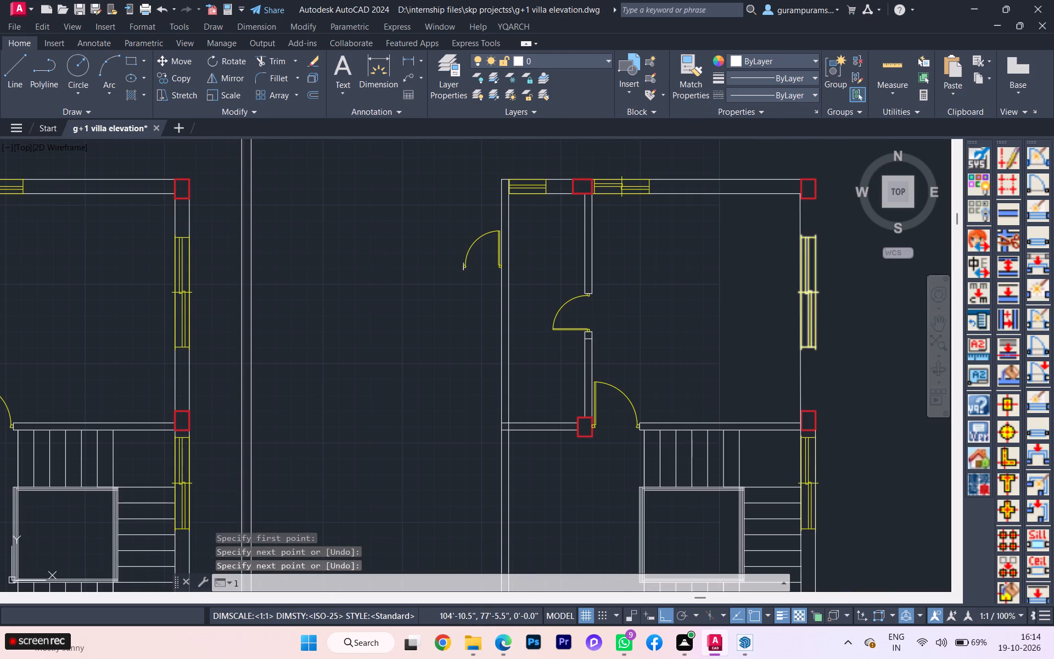
key("Return")
scroll(827, 214, "up", 2)
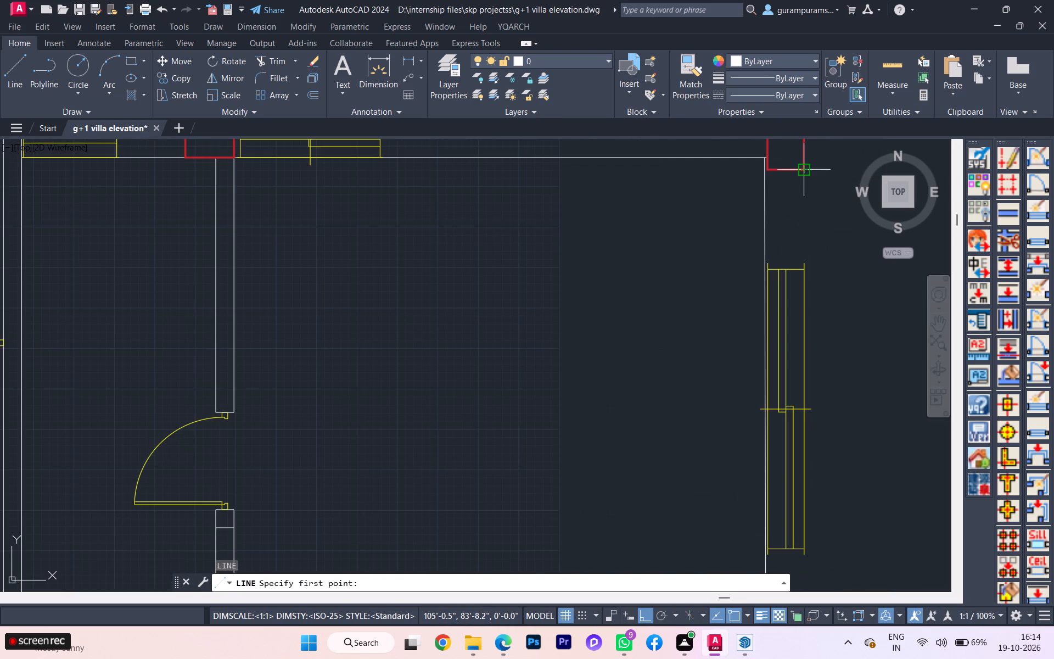
left_click(810, 164)
scroll(805, 326, "down", 3)
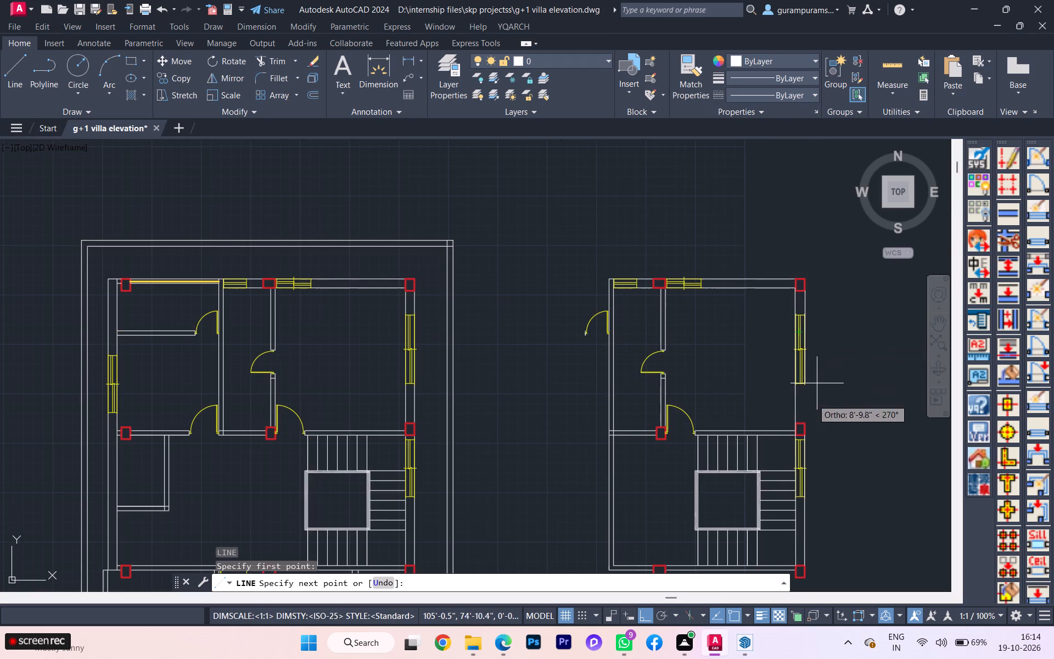
scroll(799, 442, "up", 2)
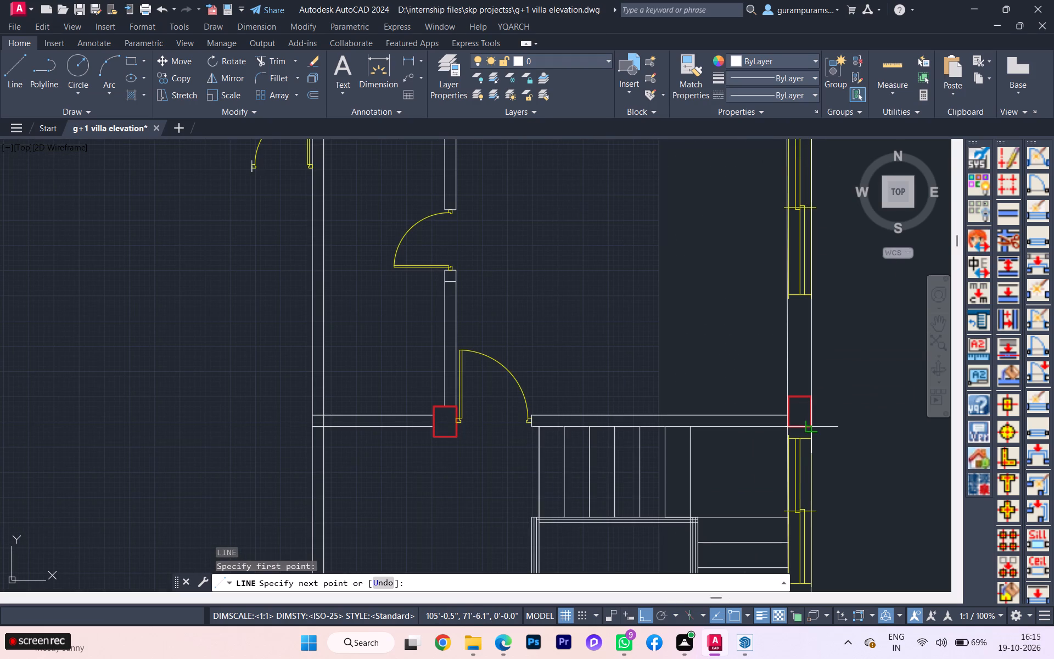
left_click(811, 429)
key("space")
Stretch the inner wall line's upper end onto the lower inner corner of the bedroom's top corner column.
scroll(820, 428, "up", 1, "ctrl")
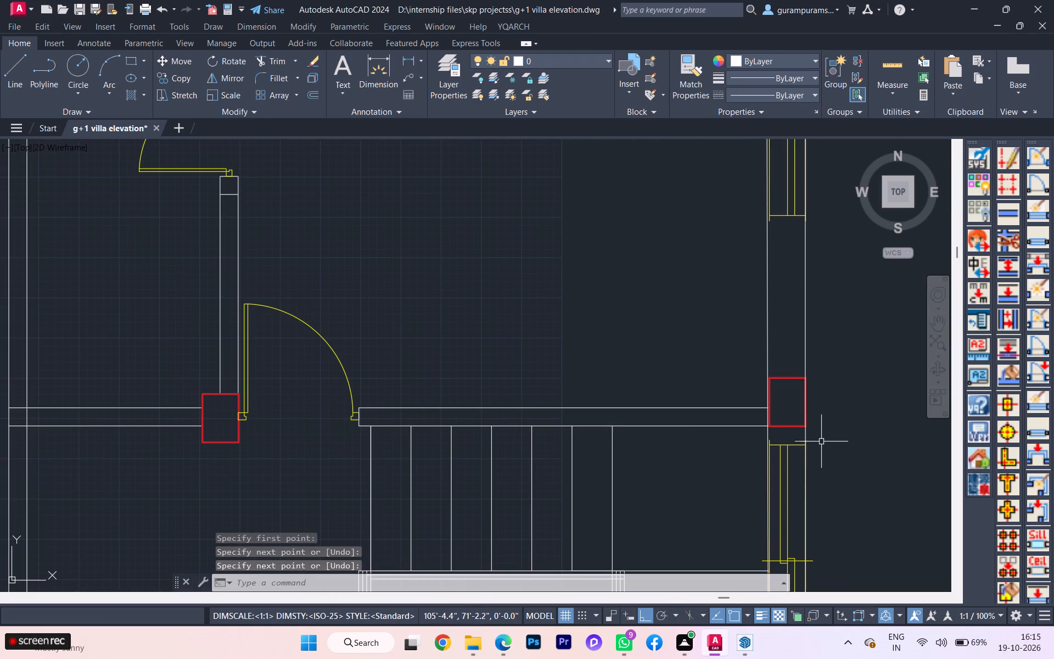
scroll(816, 407, "down", 1)
scroll(790, 354, "down", 2)
middle_click_drag(790, 353, 800, 411)
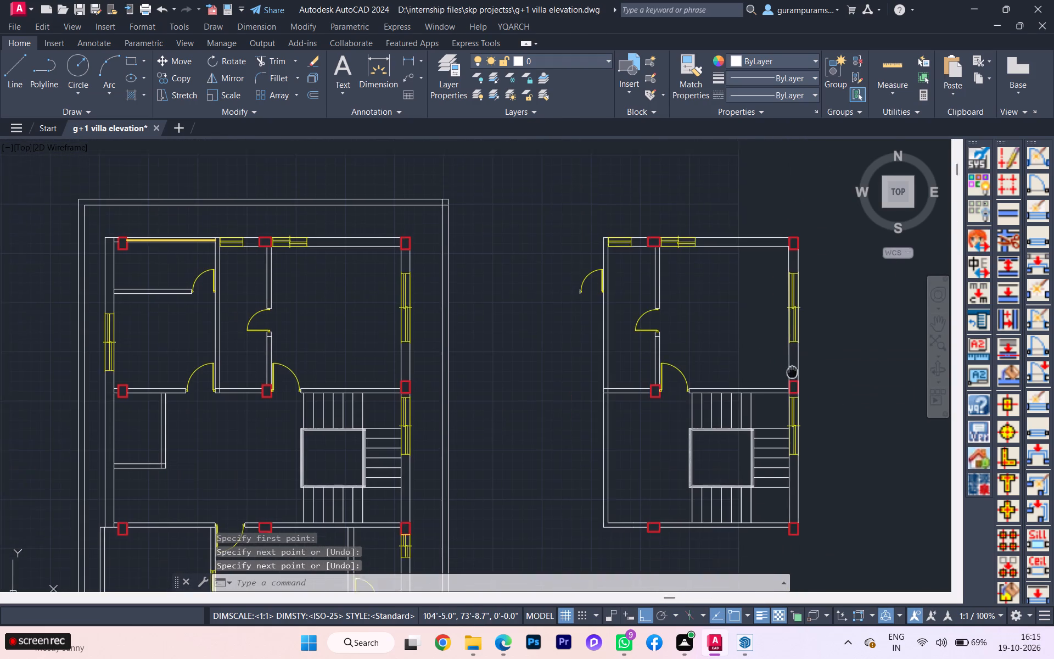
middle_click_drag(800, 411, 803, 417)
scroll(806, 336, "up", 2)
left_click(794, 288)
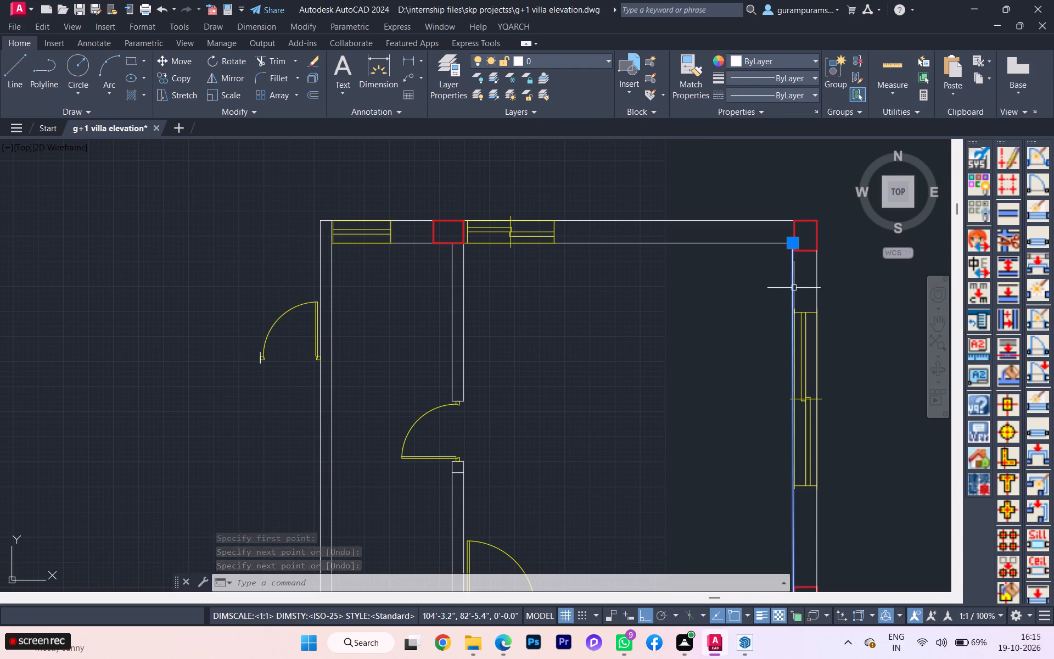
left_click(787, 242)
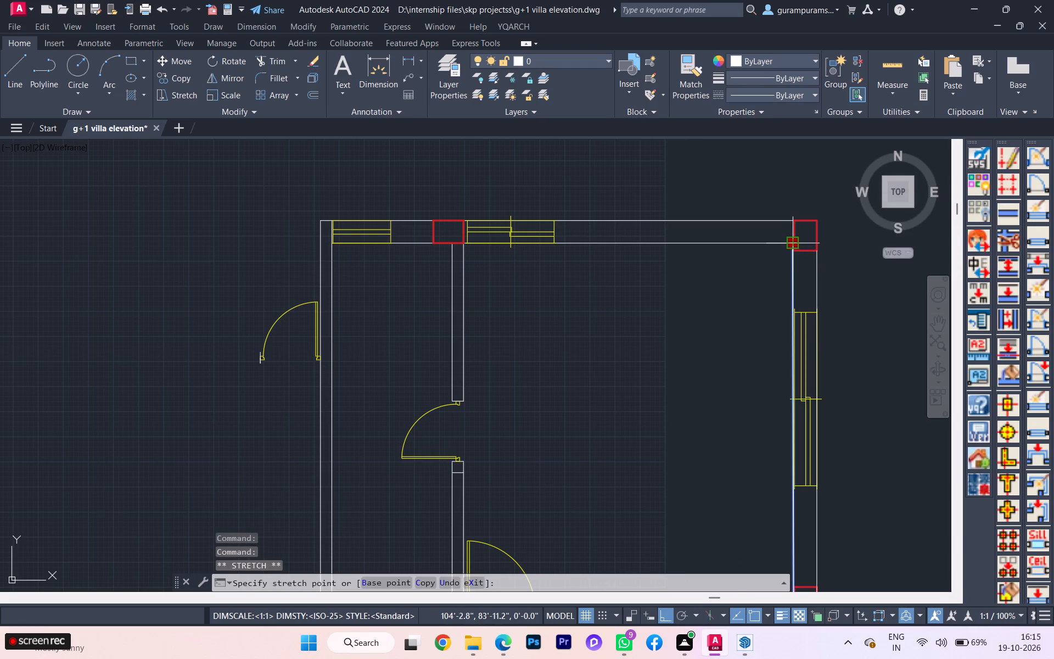
scroll(797, 261, "up", 3)
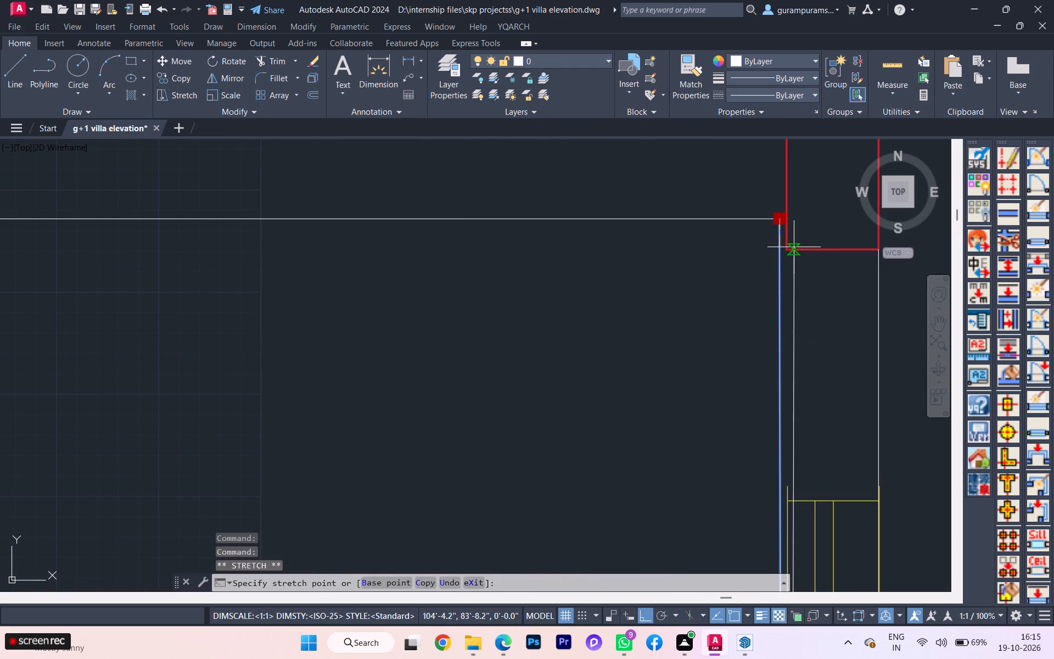
left_click(788, 249)
key("space")
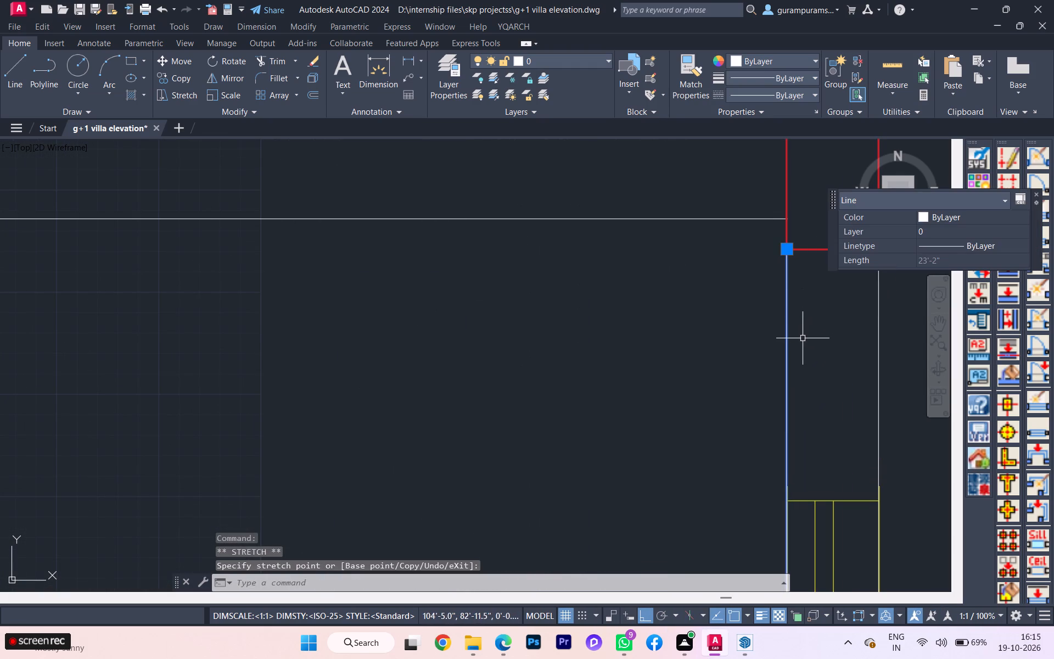
key("Escape")
Delete the stray door block standing outside the toilet's outer wall on the second-floor plan.
scroll(803, 344, "down", 3)
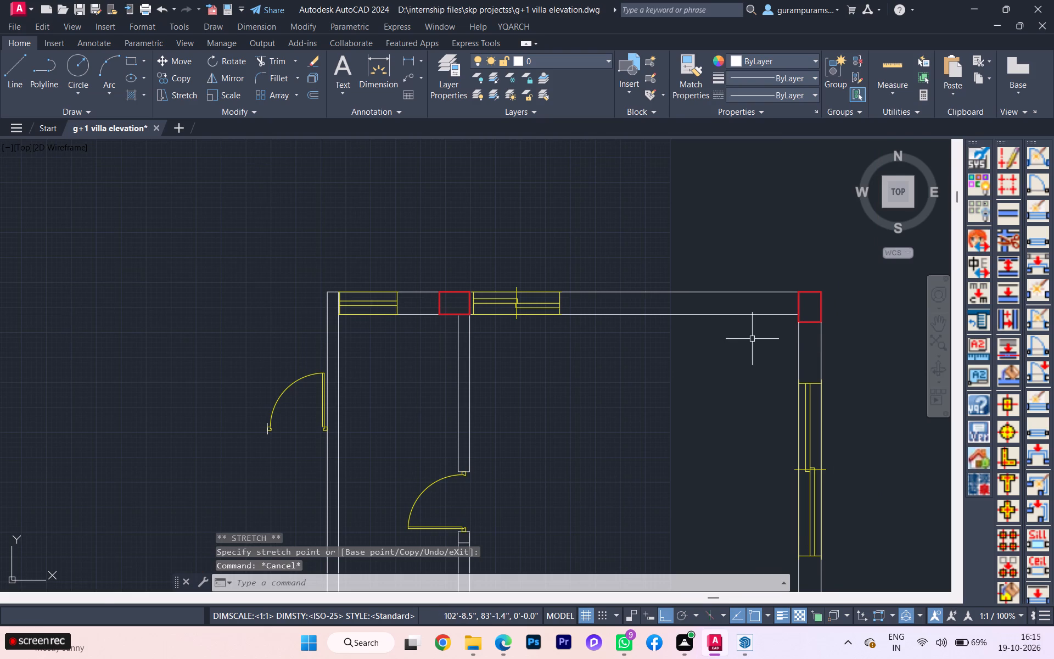
scroll(756, 348, "down", 6)
scroll(759, 382, "up", 1)
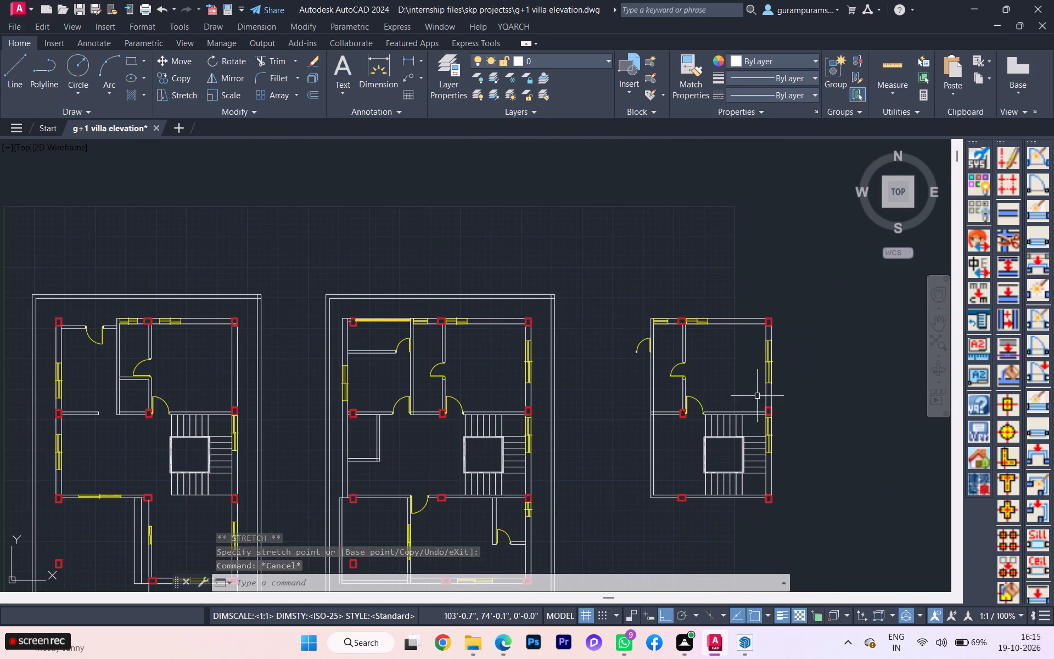
scroll(632, 345, "up", 2)
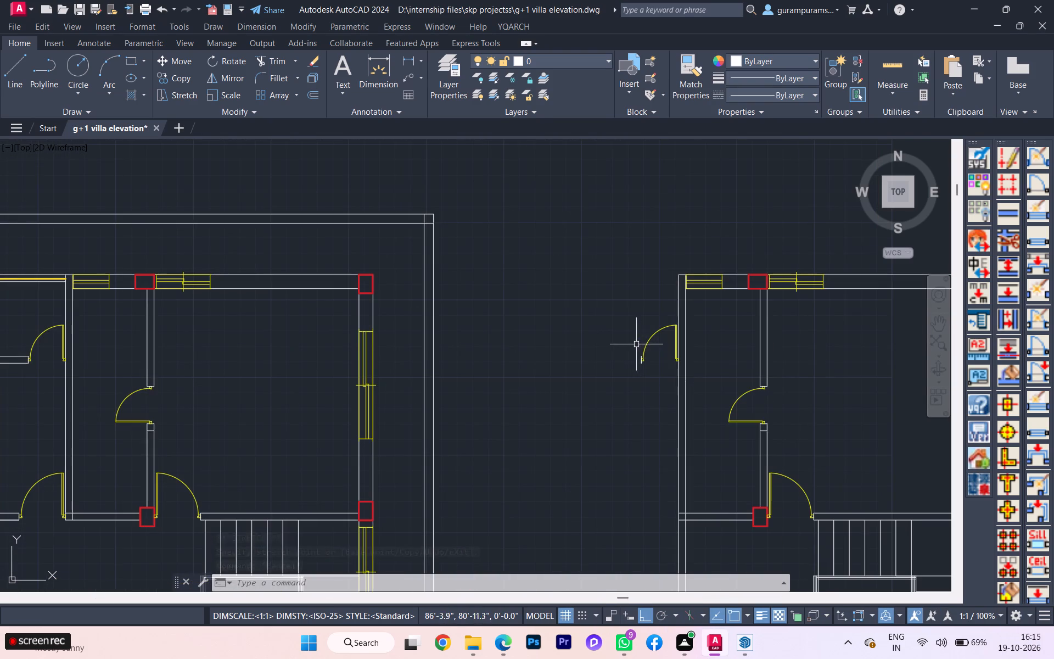
left_click(648, 353)
left_click(640, 344)
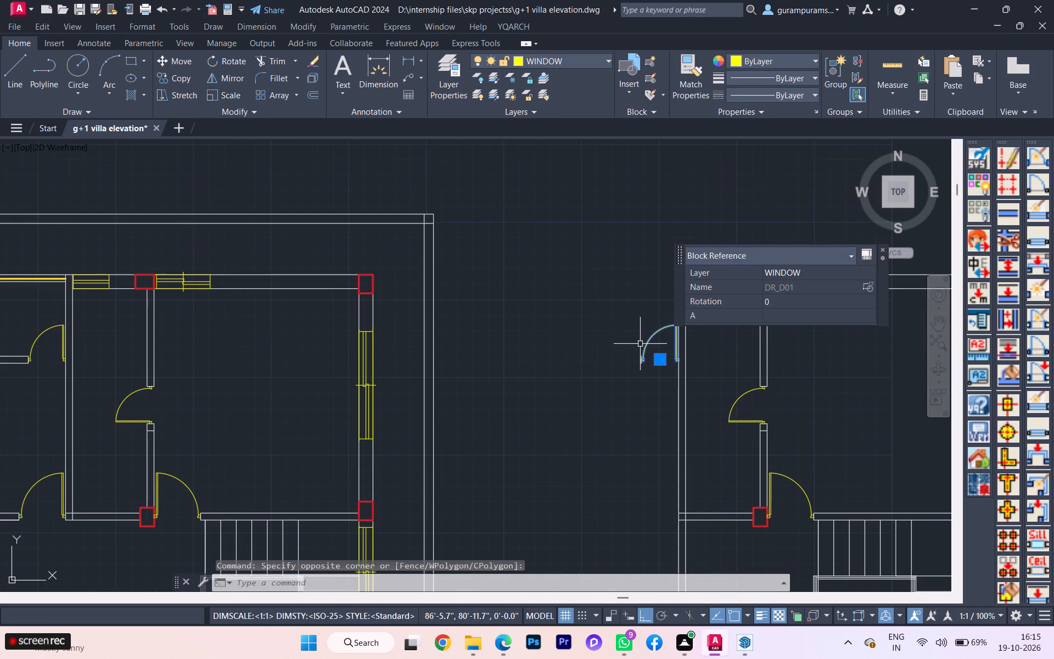
key("Delete")
Check the workbook's second-floor plan in Edge and return to AutoCAD.
scroll(640, 344, "down", 1)
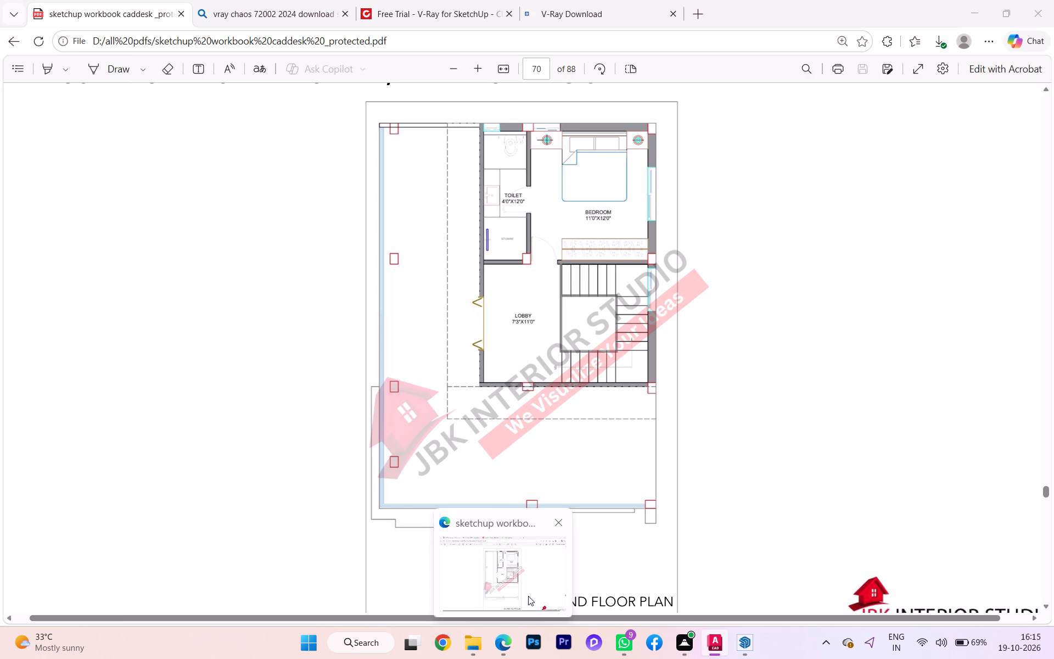
left_click(528, 596)
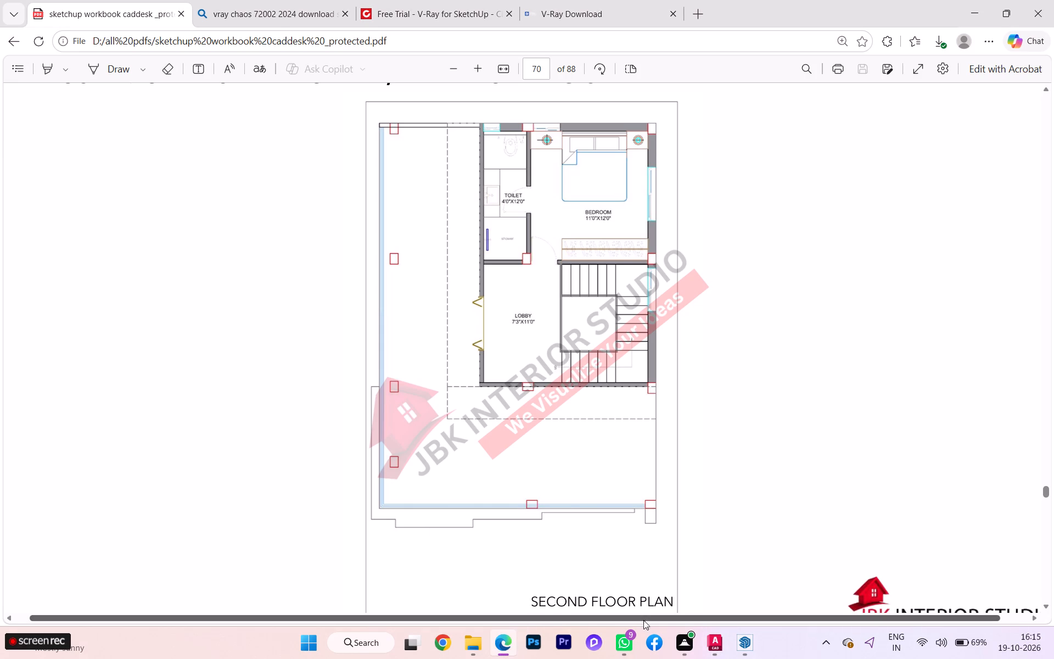
left_click(714, 584)
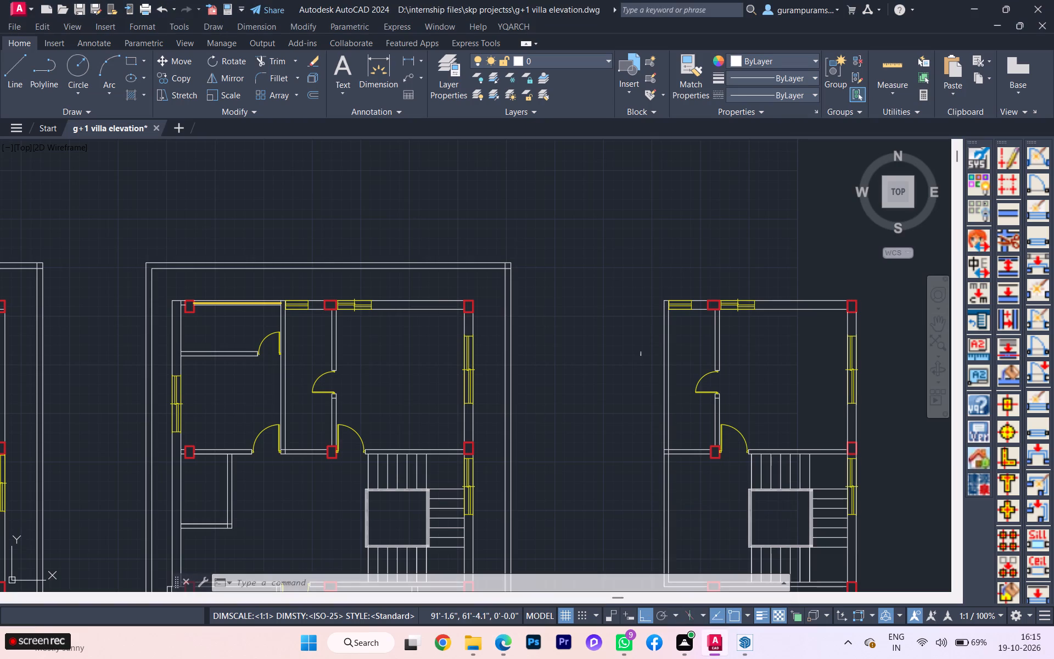
Delete the tiny leftover line pieces outside the second-floor toilet's outer wall.
scroll(683, 383, "down", 1)
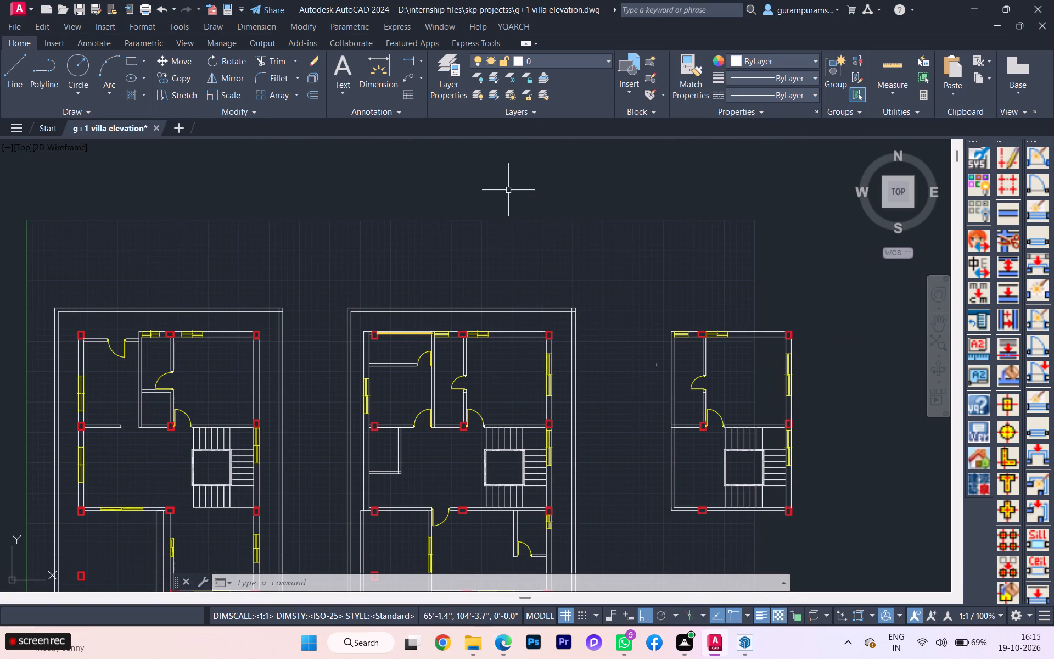
scroll(619, 336, "up", 2)
left_click(722, 410)
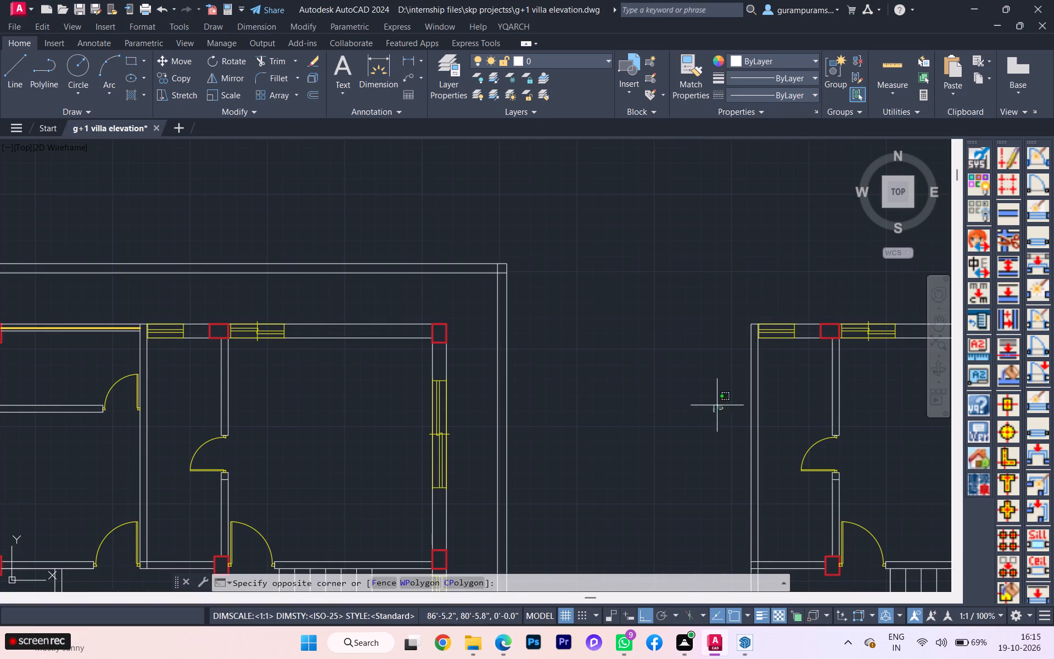
left_click(690, 391)
key("Delete")
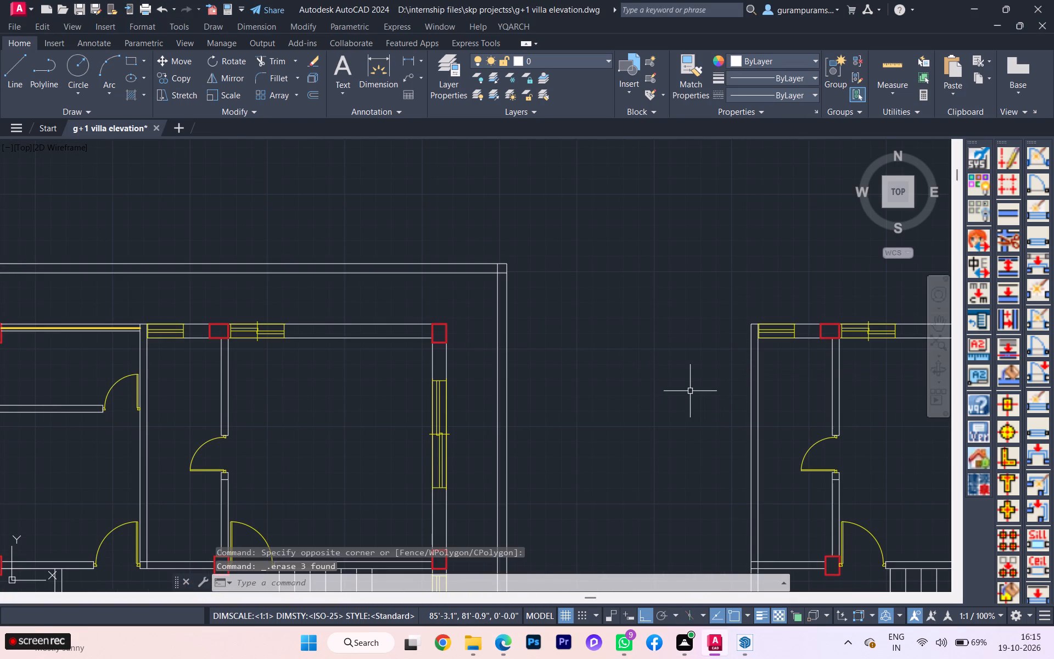
scroll(708, 376, "down", 2)
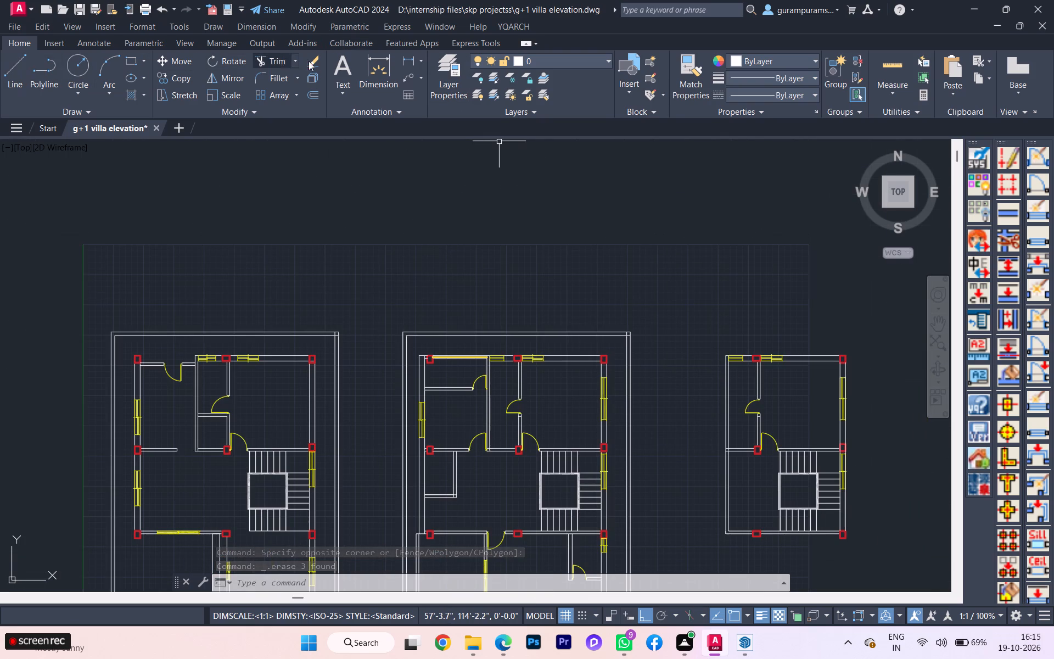
Measure the first-floor plan's top wall from the toilet-side partition to the outer left corner with a linear dimension placed above it.
left_click(412, 60)
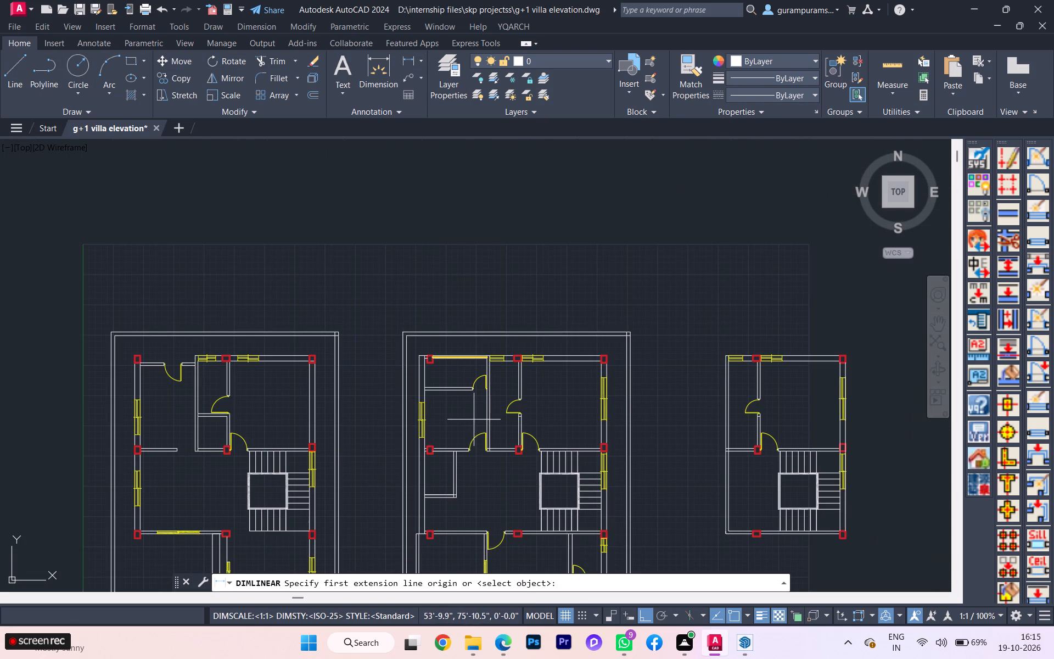
scroll(492, 349, "up", 5)
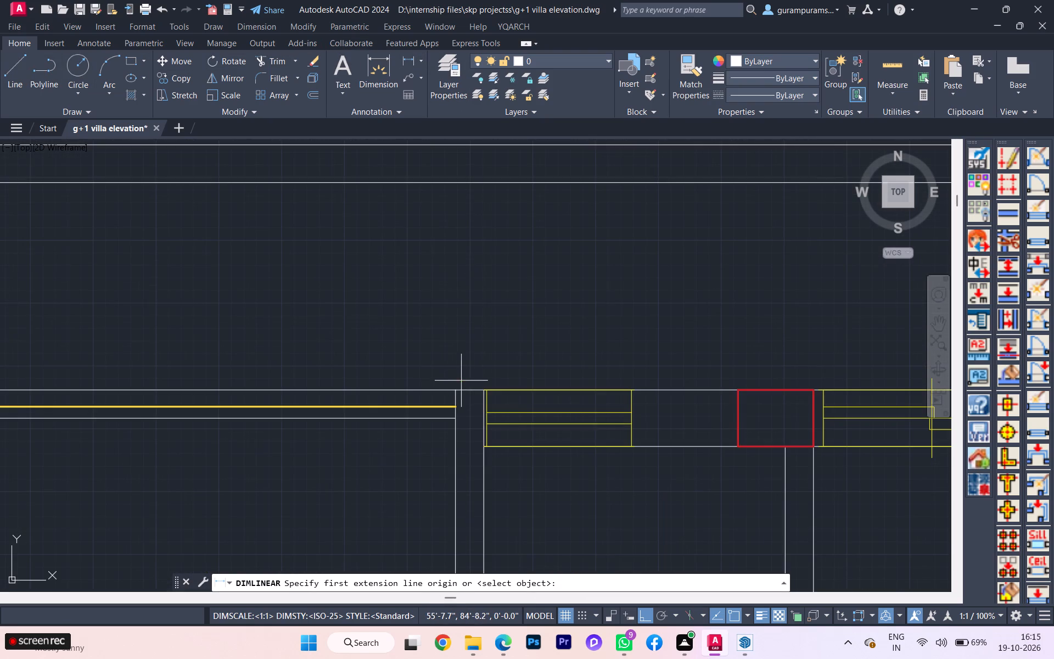
left_click(453, 387)
scroll(463, 376, "down", 3)
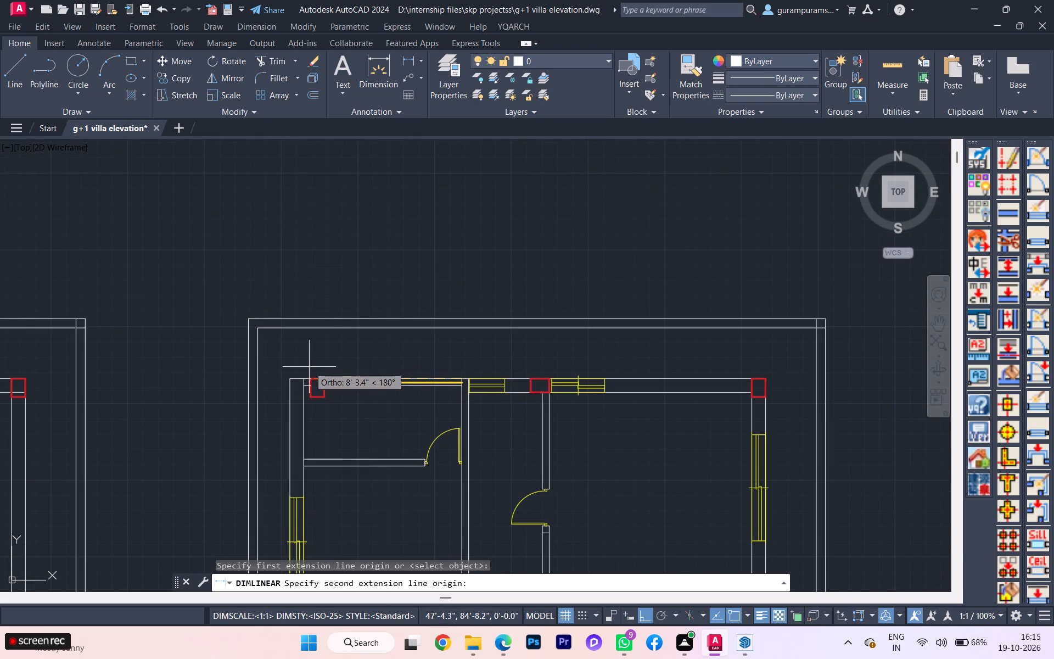
scroll(287, 373, "up", 1)
left_click(288, 377)
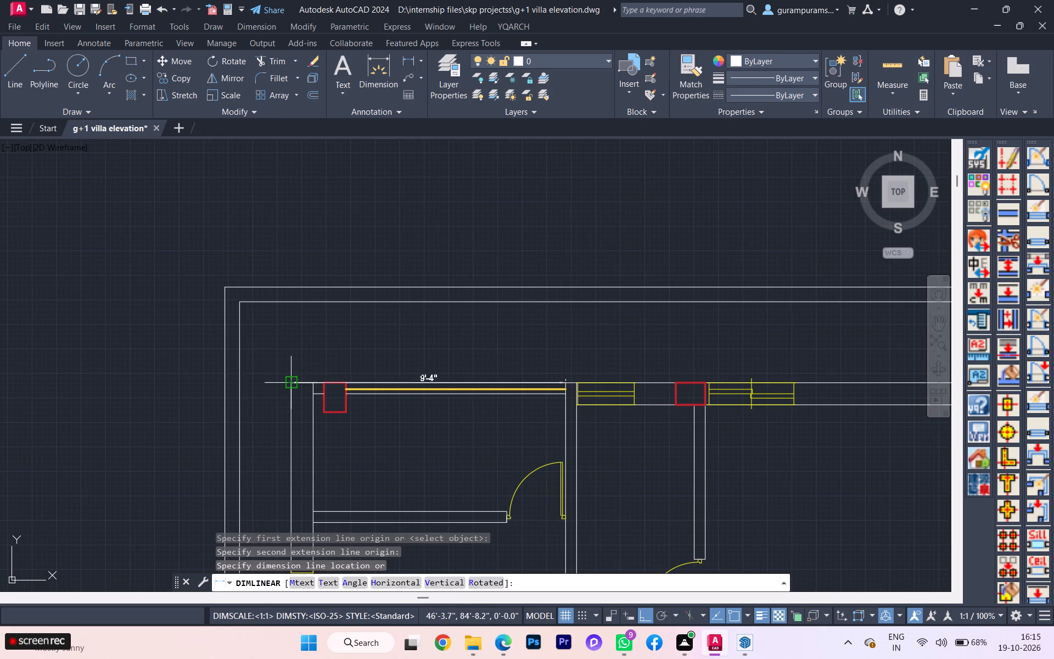
left_click(287, 353)
Check the workbook's second-floor plan in Edge and return to AutoCAD.
scroll(389, 310, "down", 4)
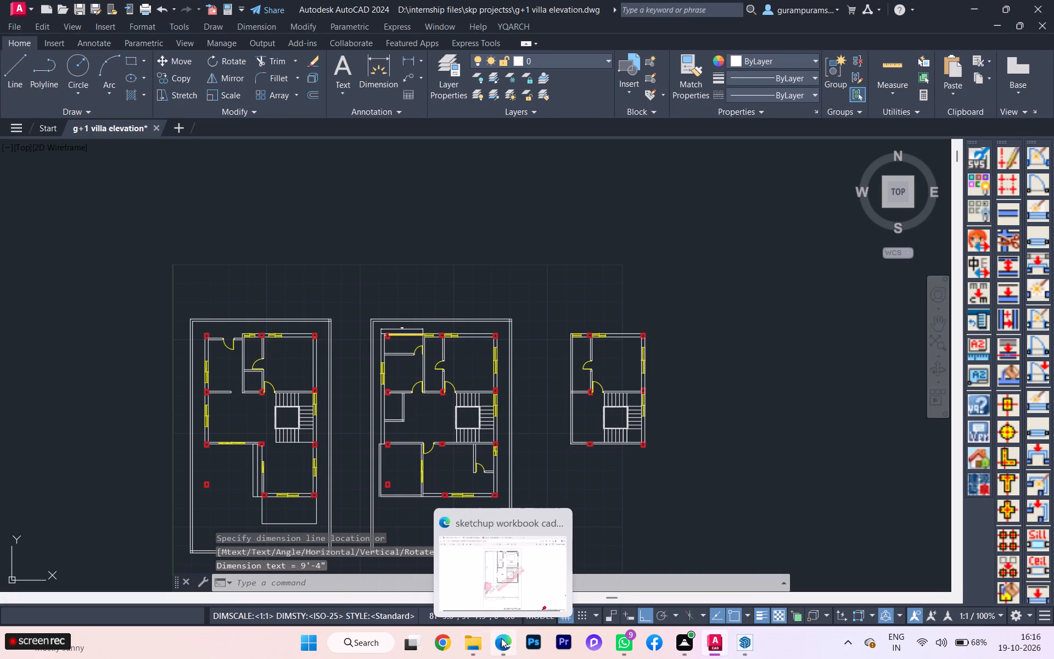
left_click(529, 588)
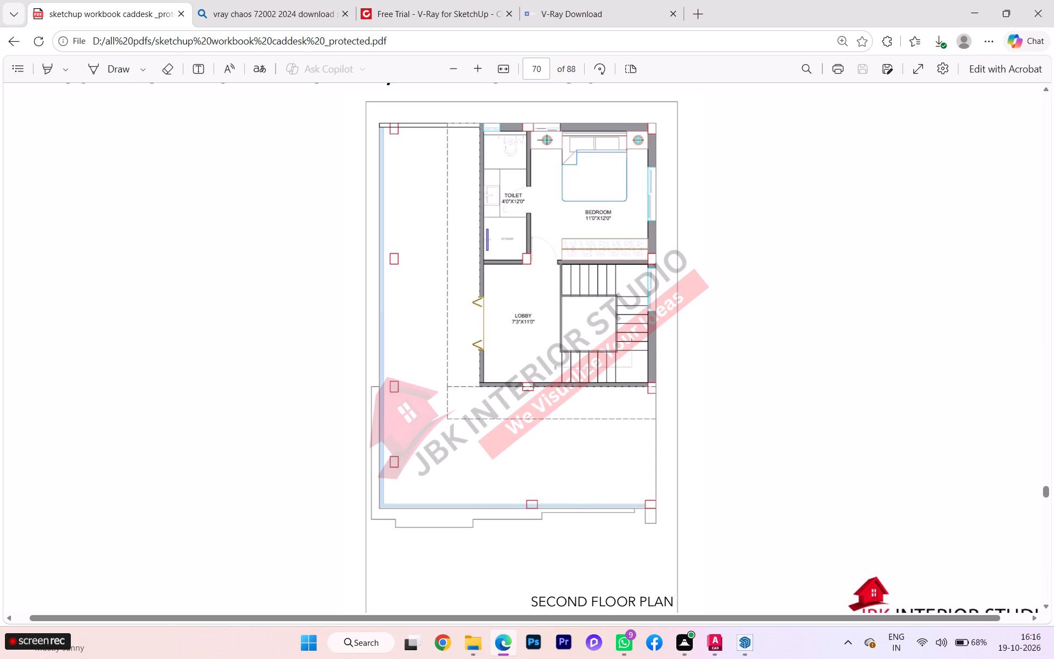
left_click(720, 596)
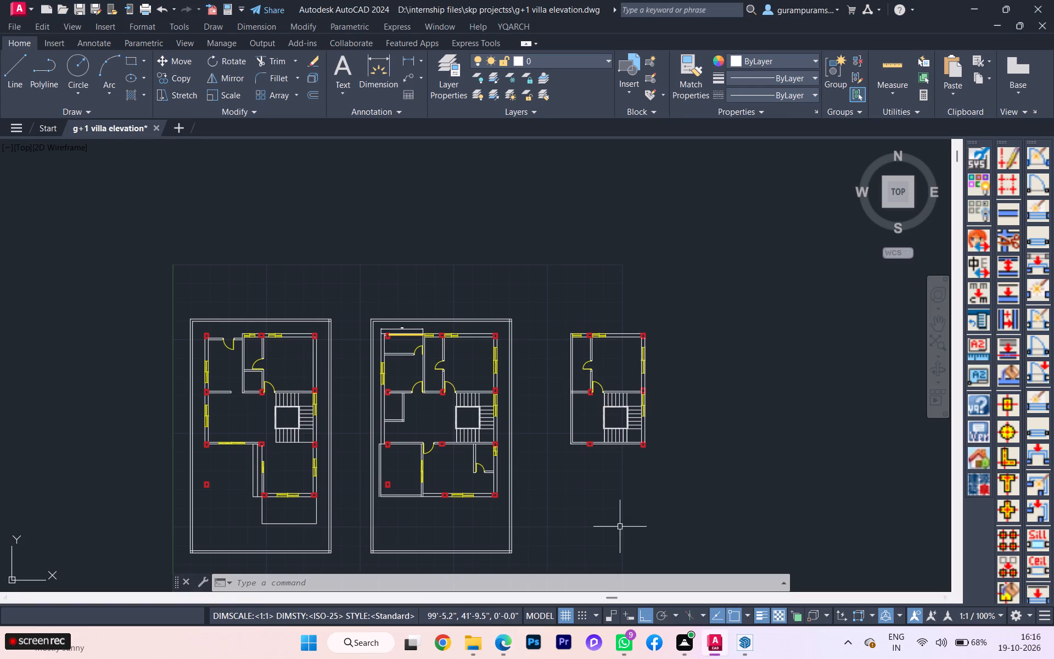
Start the second-floor terrace outline with a 9'4" horizontal line running left from the toilet's top outer corner.
scroll(578, 375, "up", 2)
scroll(581, 373, "down", 1)
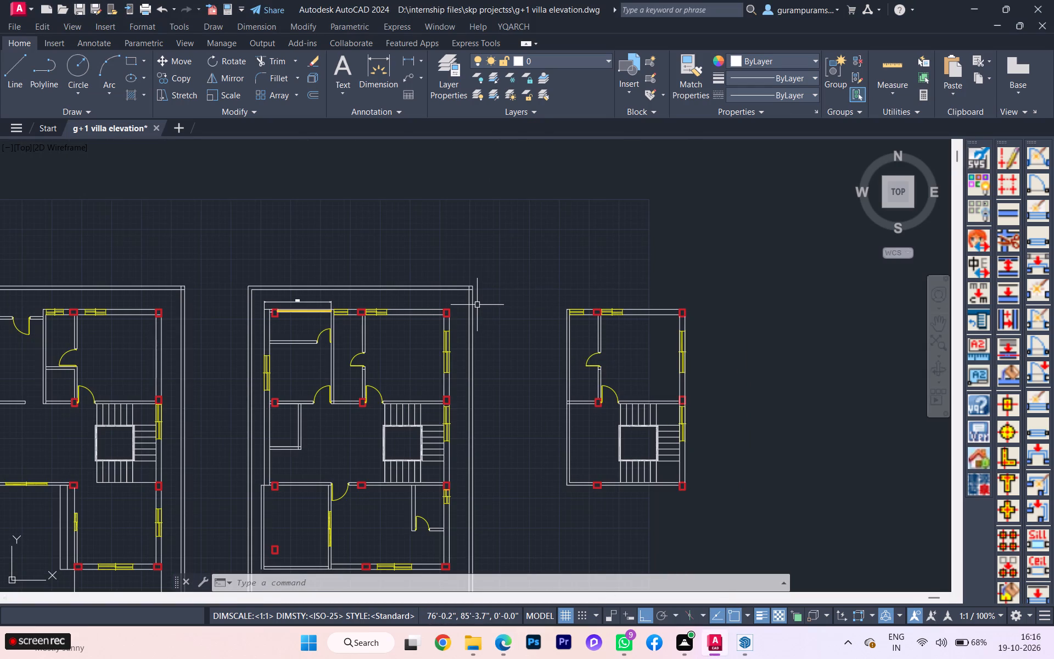
key("l")
key("Return")
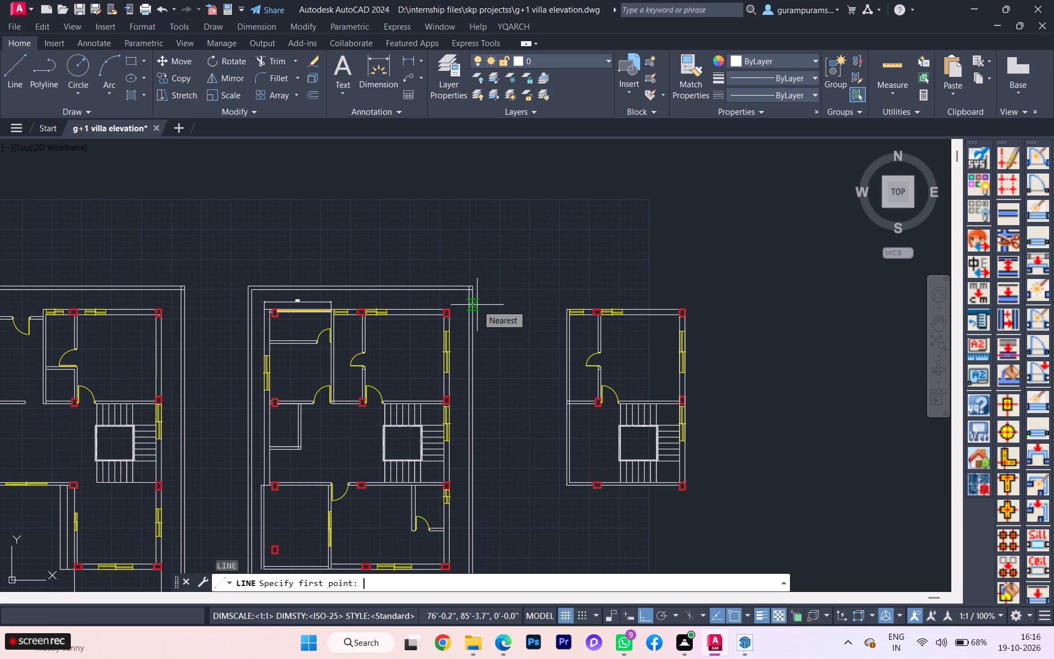
scroll(533, 291, "up", 1)
scroll(576, 299, "up", 2)
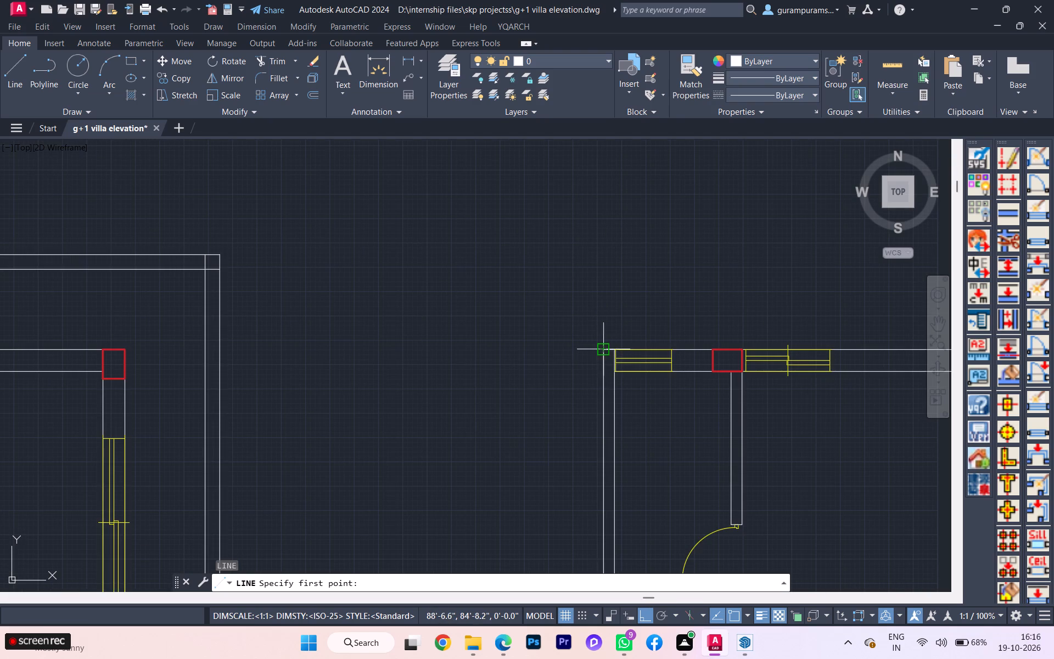
left_click(606, 354)
scroll(469, 347, "down", 2)
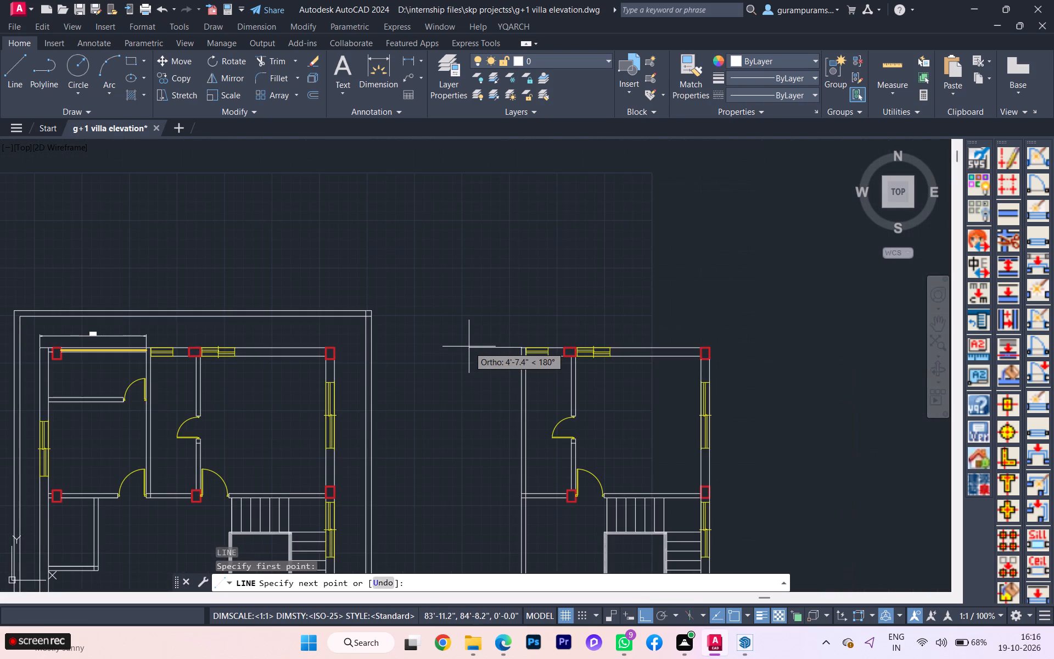
scroll(438, 349, "up", 1)
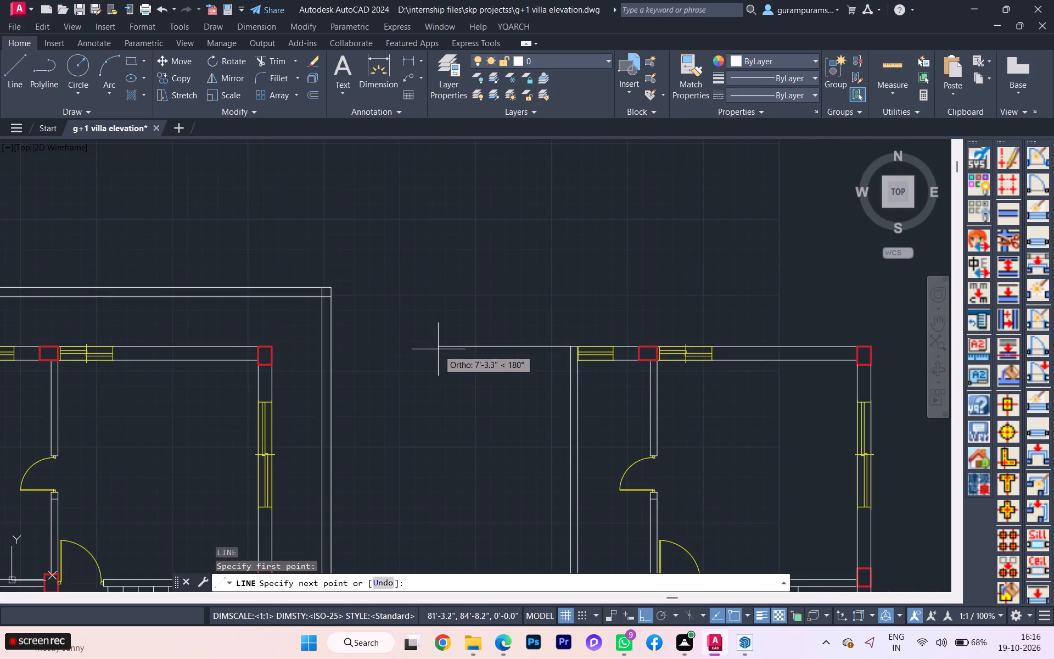
scroll(448, 349, "down", 1)
scroll(443, 352, "up", 2)
scroll(459, 344, "down", 2)
middle_click_drag(462, 345, 525, 345)
scroll(525, 345, "up", 2)
scroll(525, 345, "down", 1)
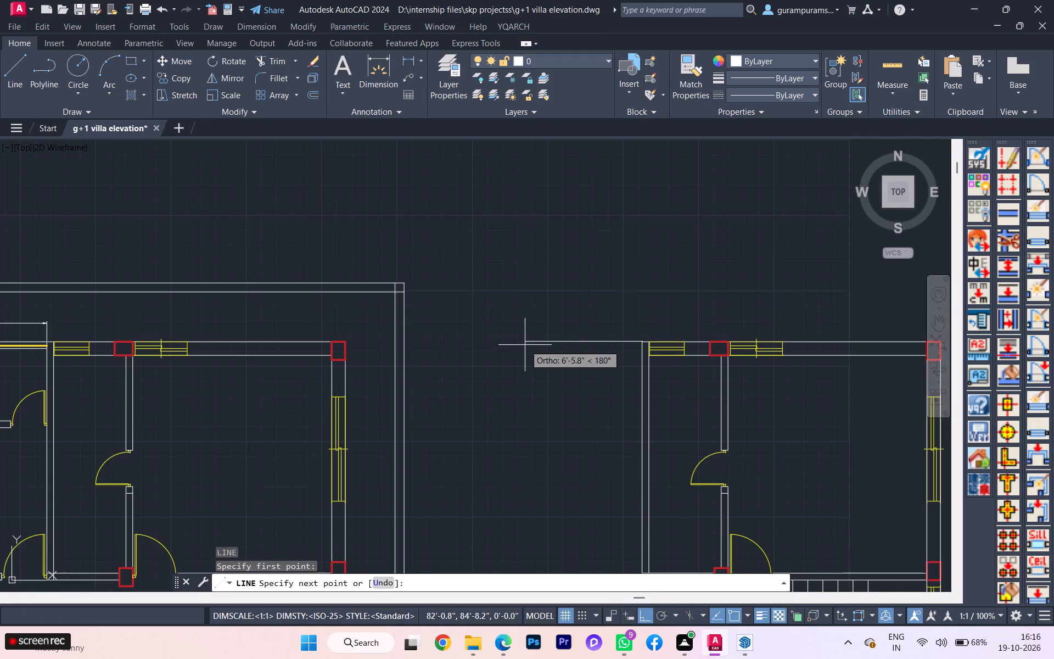
scroll(525, 345, "down", 1)
type("9'4")
key("Return")
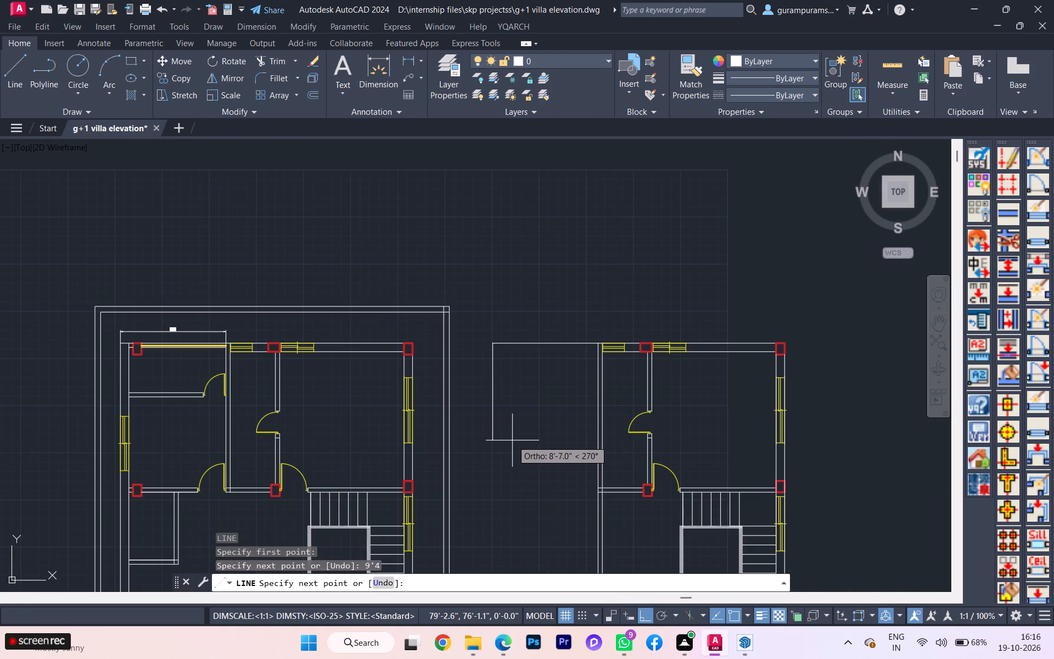
Continue the terrace outline straight down until it aligns with the first-floor plan's bottom outer wall edge.
scroll(513, 439, "down", 2)
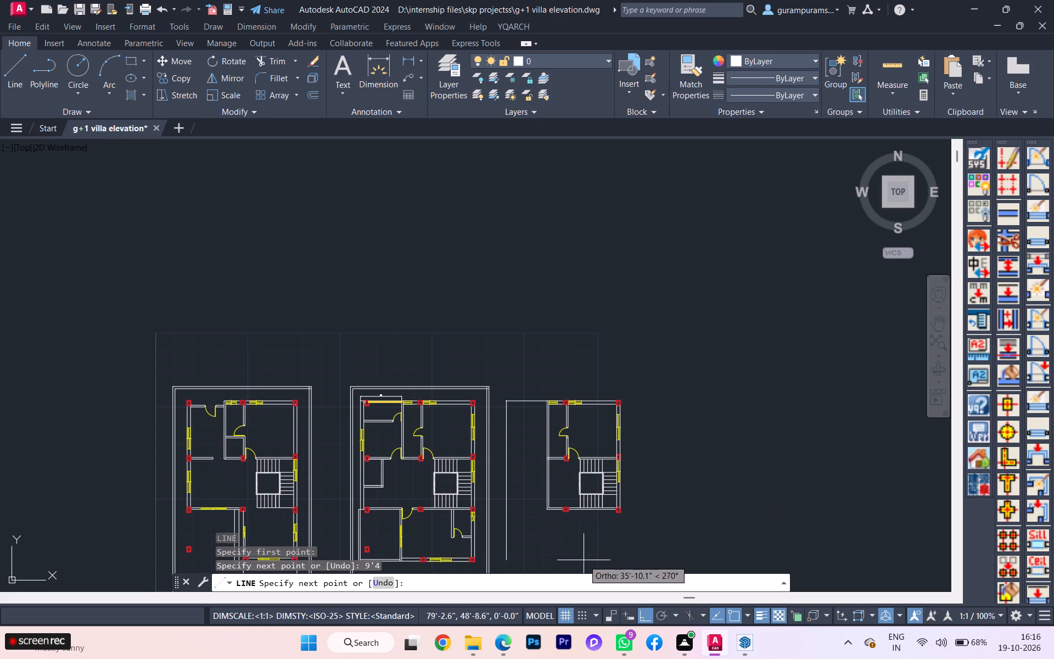
scroll(526, 506, "up", 1)
scroll(526, 506, "down", 1)
scroll(526, 506, "up", 1)
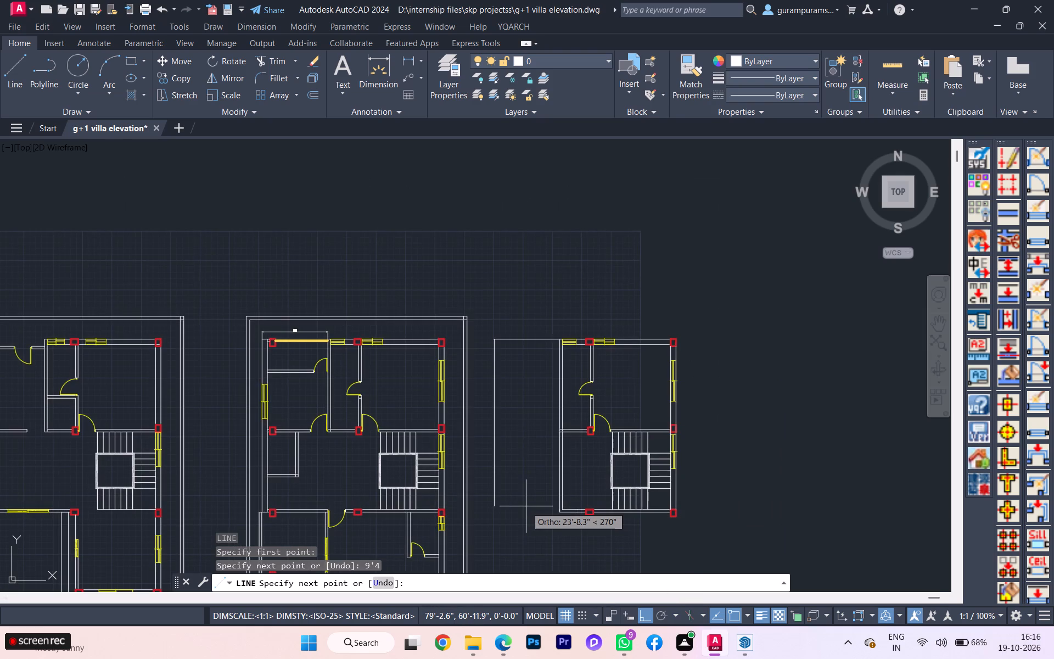
scroll(528, 505, "up", 1)
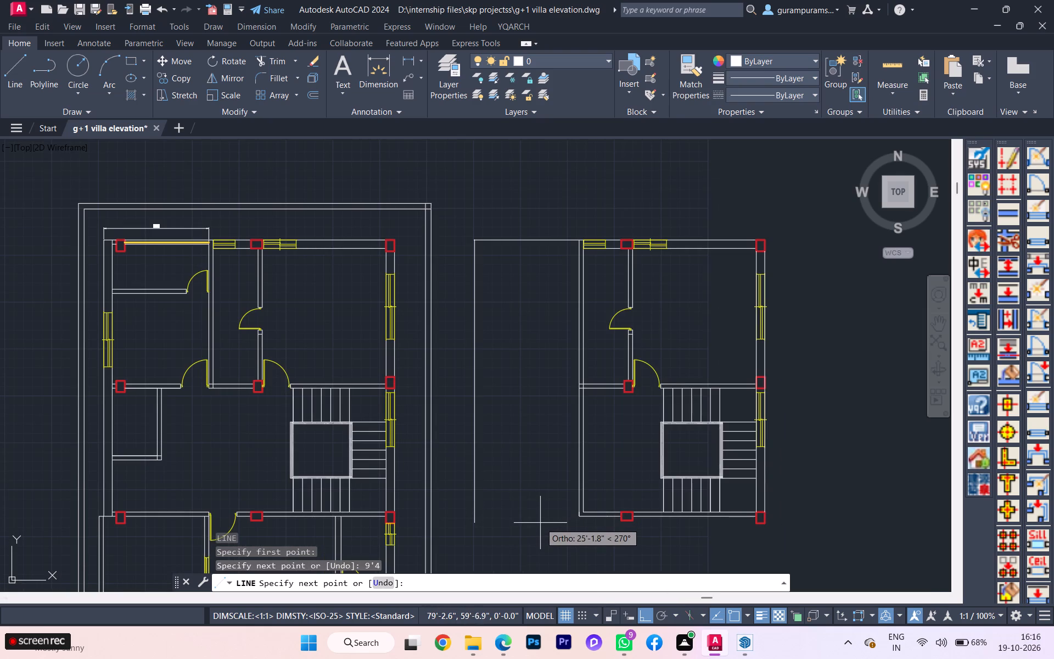
scroll(541, 520, "down", 2)
scroll(541, 520, "up", 1)
scroll(541, 520, "down", 2)
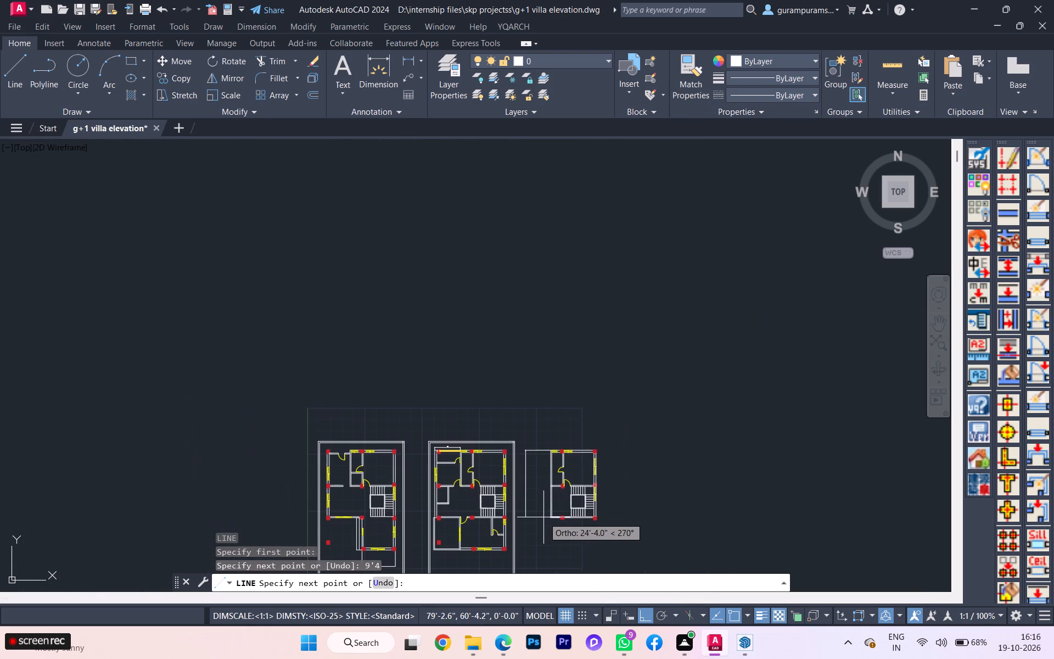
scroll(544, 556, "down", 2)
middle_click_drag(544, 549, 544, 543)
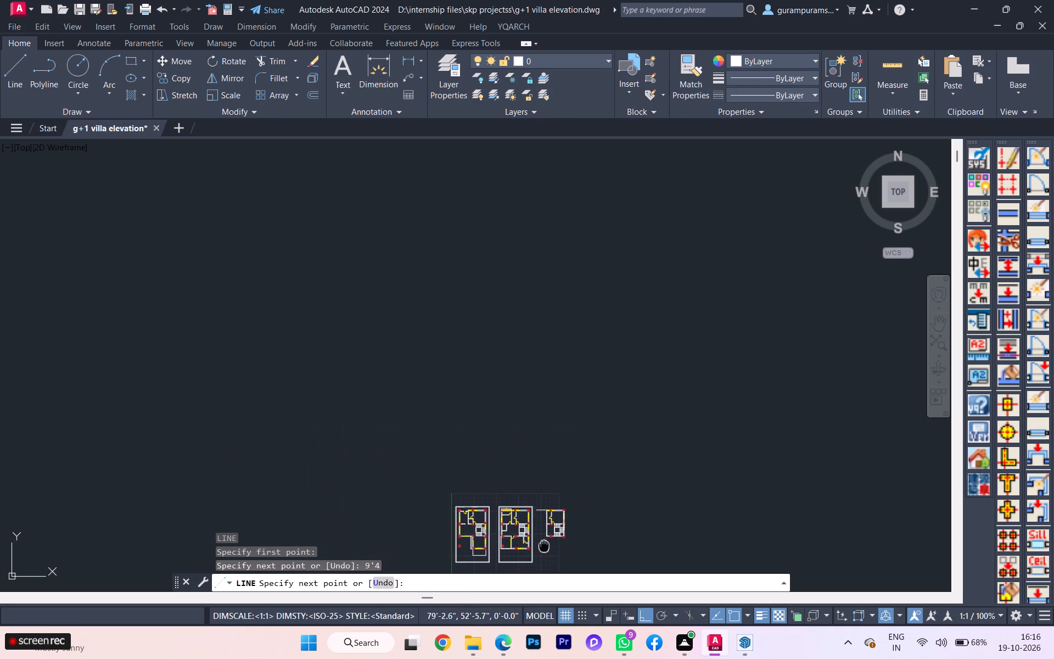
middle_click_drag(544, 543, 546, 518)
scroll(546, 518, "up", 4)
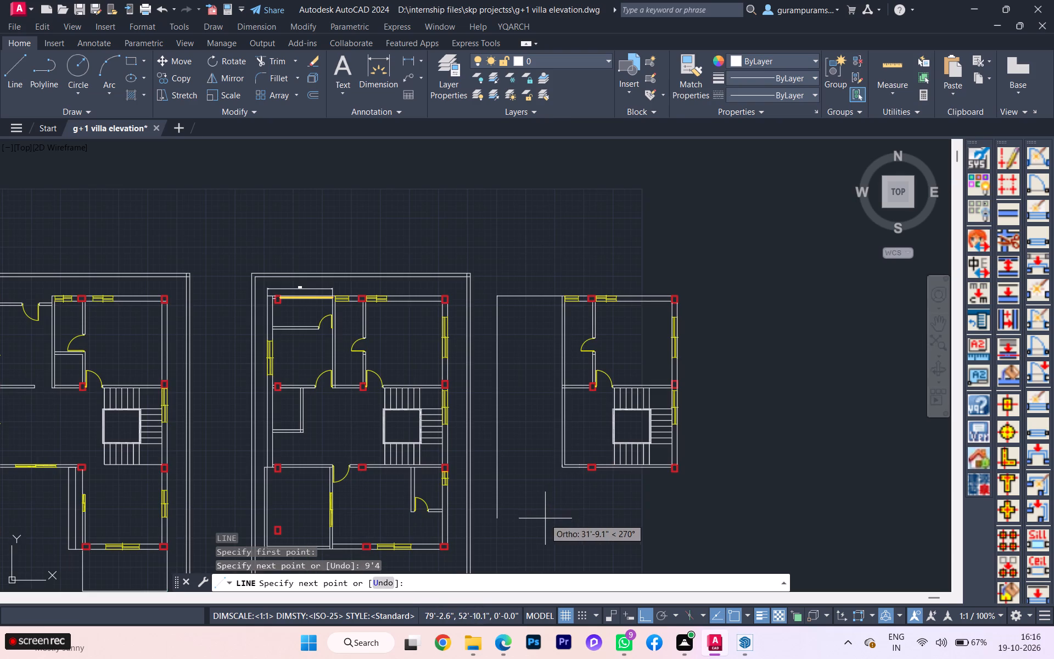
scroll(496, 498, "down", 1)
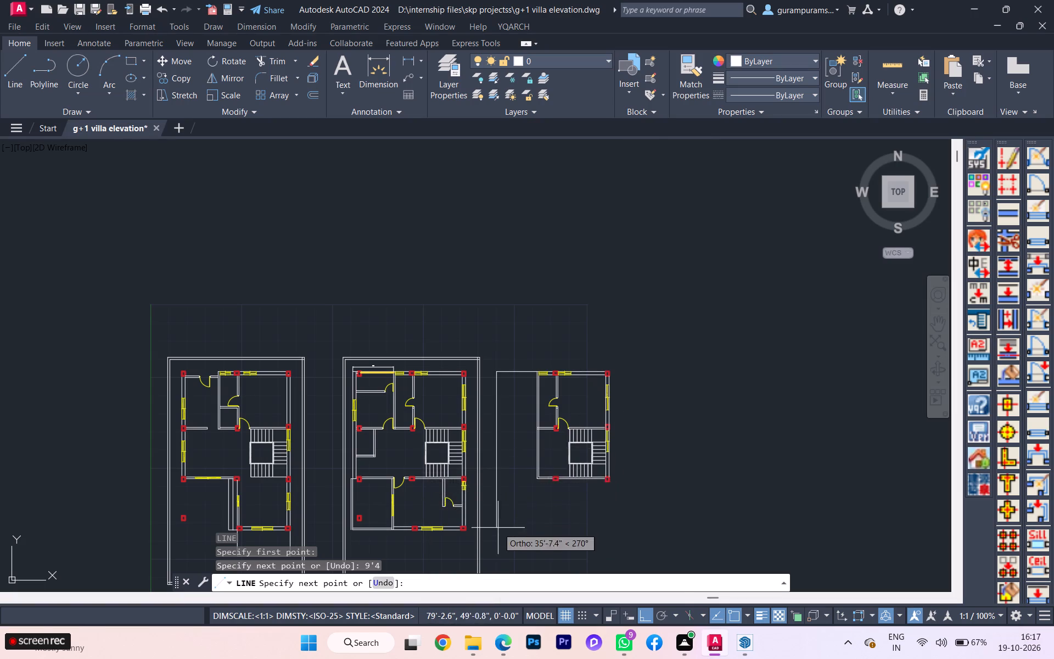
scroll(494, 539, "up", 2)
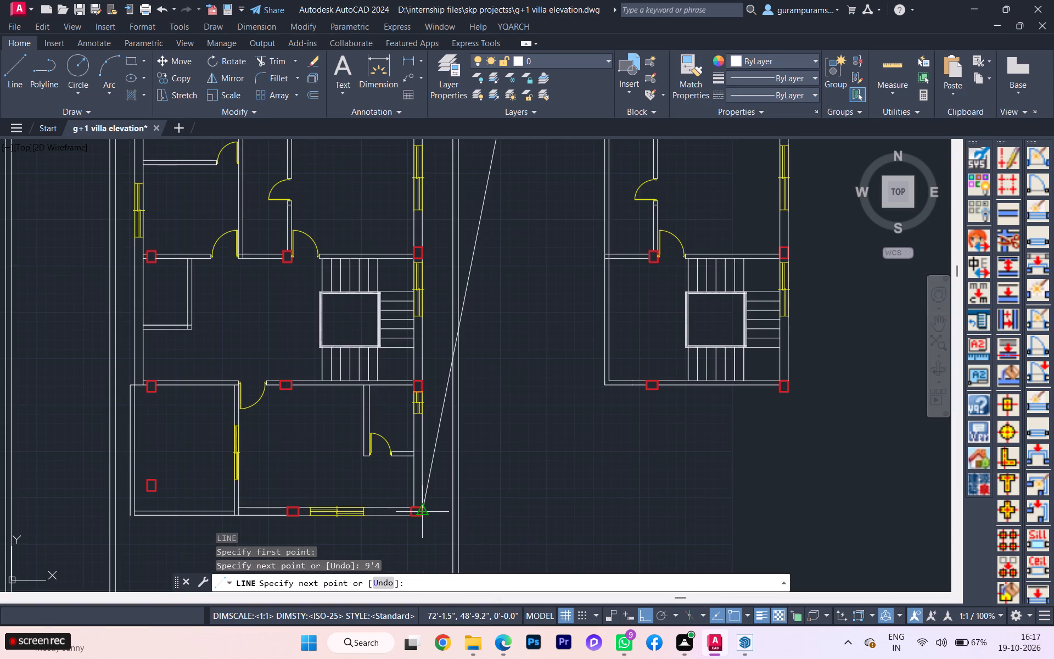
scroll(513, 507, "down", 1)
scroll(513, 507, "up", 2)
scroll(513, 507, "down", 2)
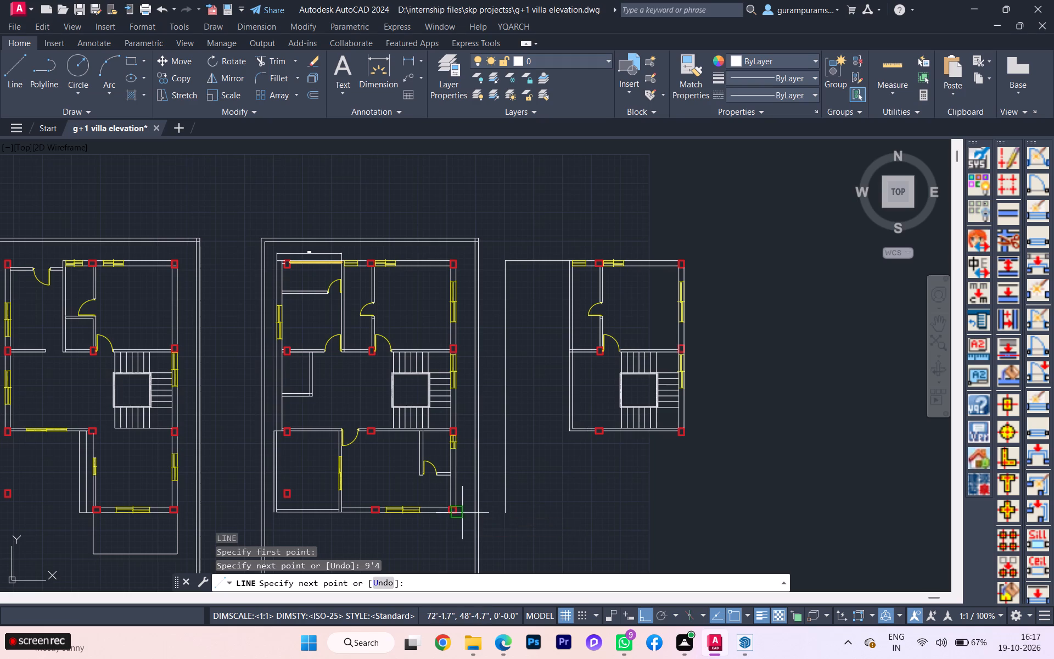
scroll(462, 513, "up", 3)
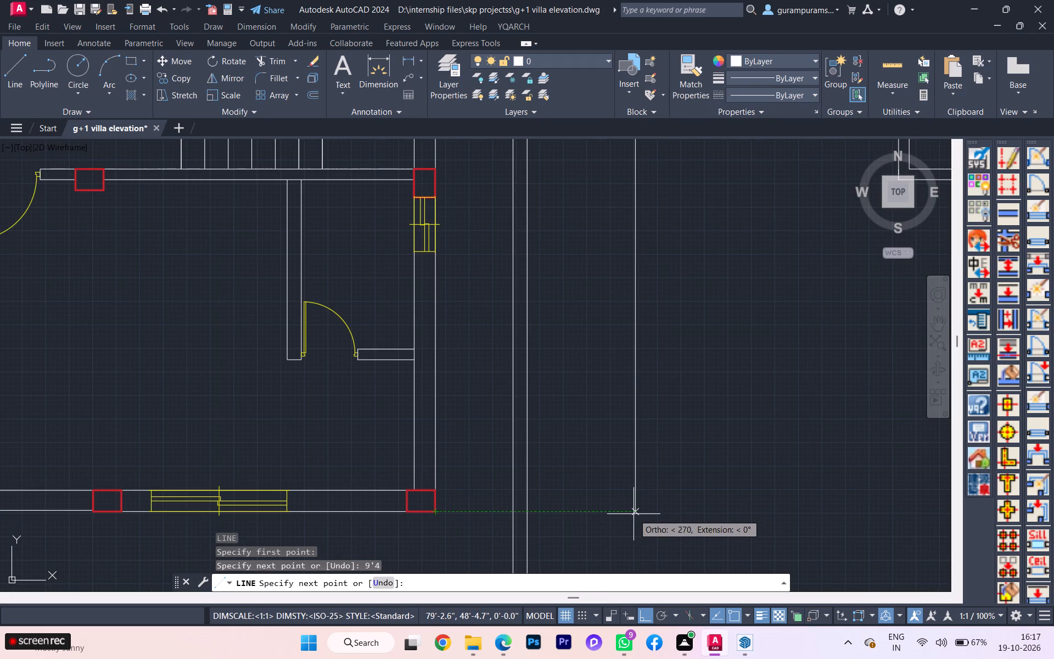
left_click(634, 513)
Run the terrace outline right to align with the staircase-side outer wall, then up to the bottom corner column's outer corner.
scroll(659, 500, "down", 3)
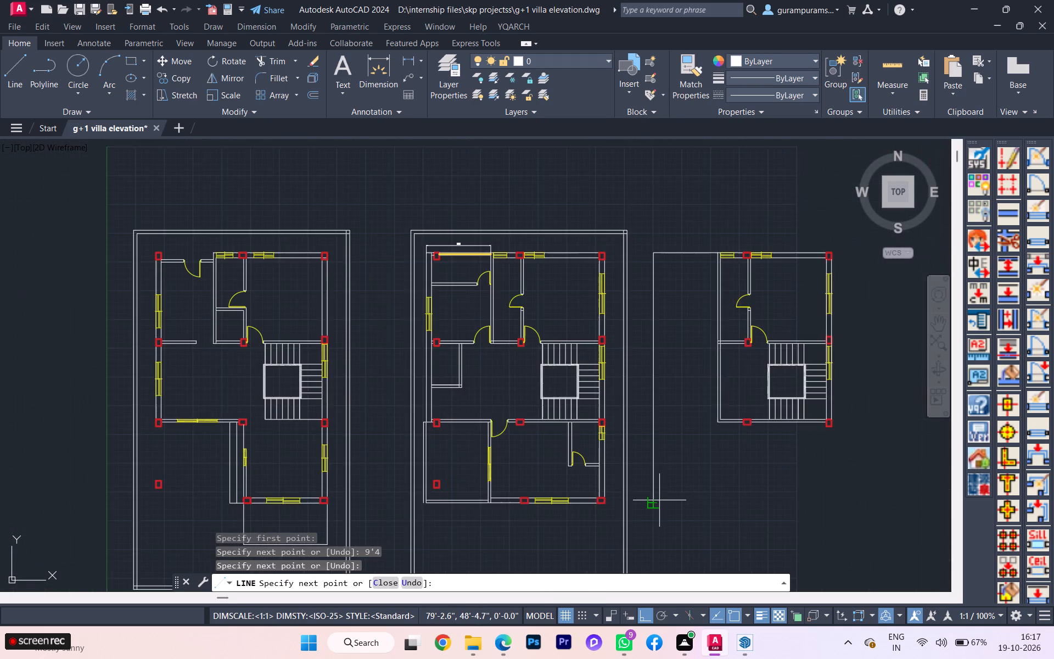
scroll(659, 500, "down", 1)
scroll(777, 473, "up", 2)
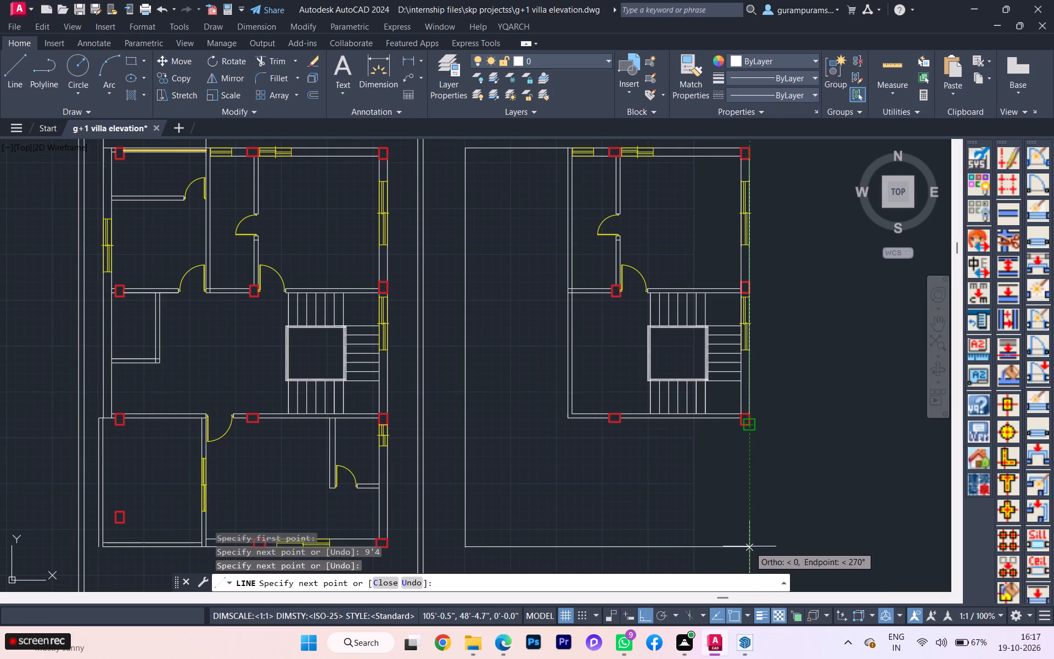
left_click(749, 546)
left_click(749, 422)
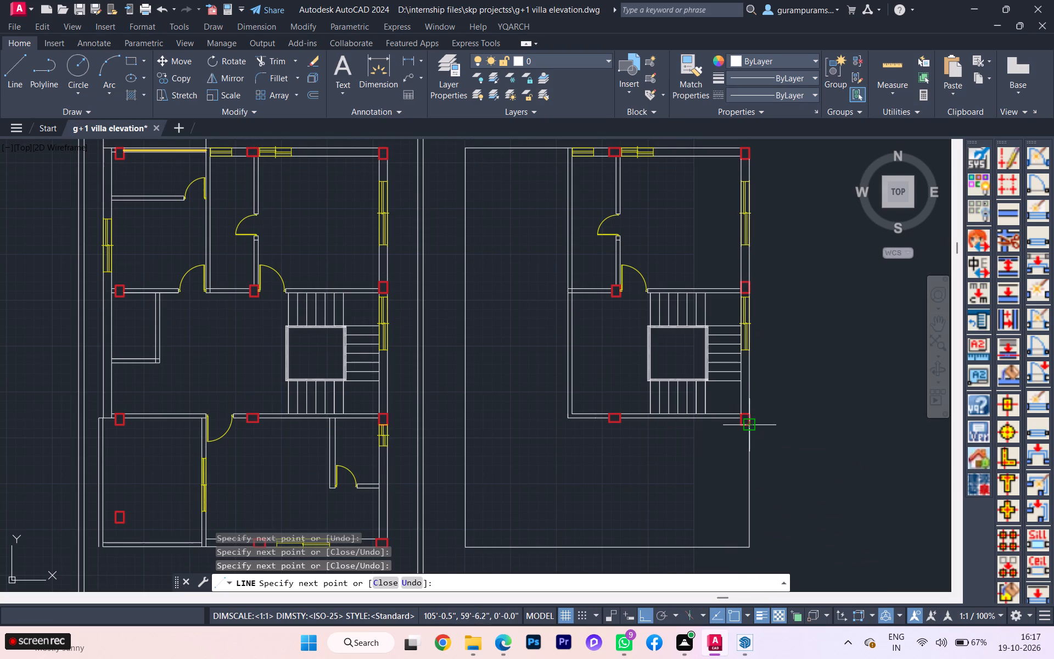
key("Return")
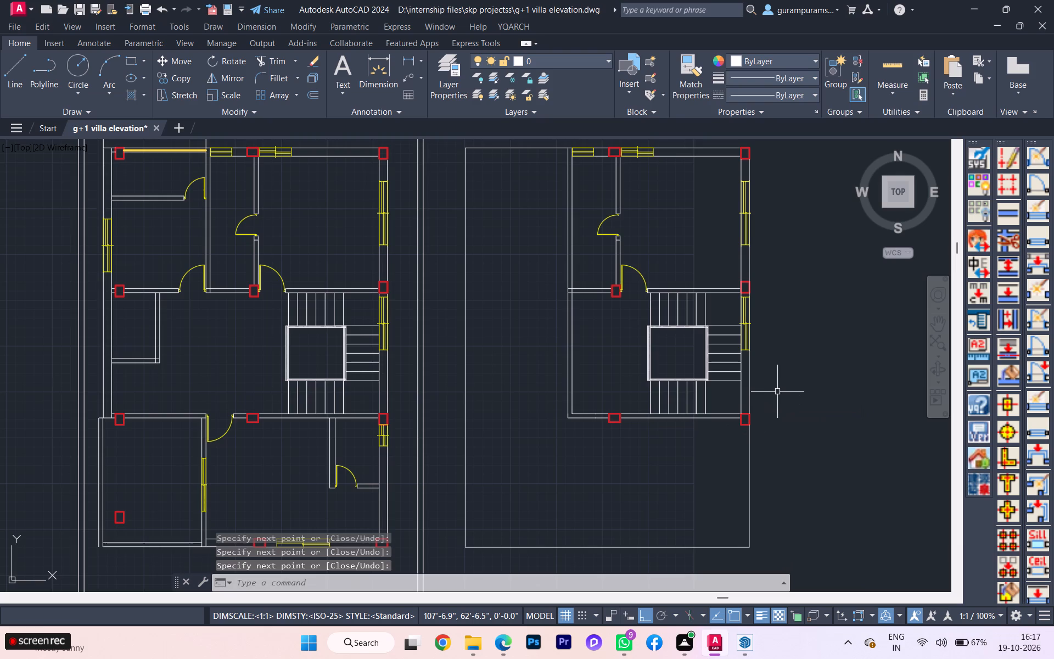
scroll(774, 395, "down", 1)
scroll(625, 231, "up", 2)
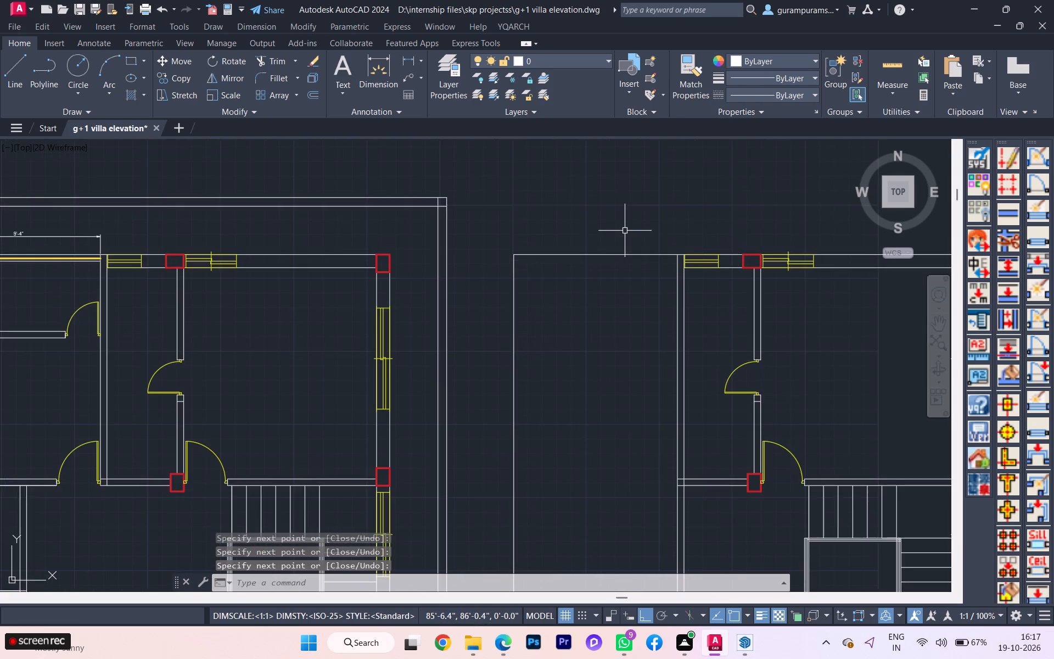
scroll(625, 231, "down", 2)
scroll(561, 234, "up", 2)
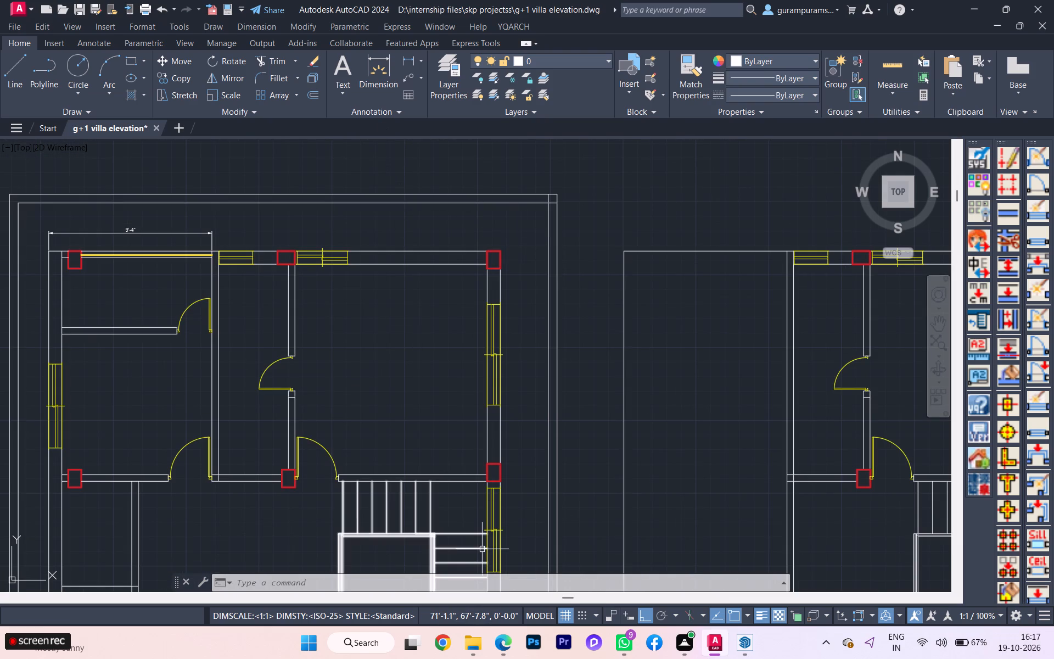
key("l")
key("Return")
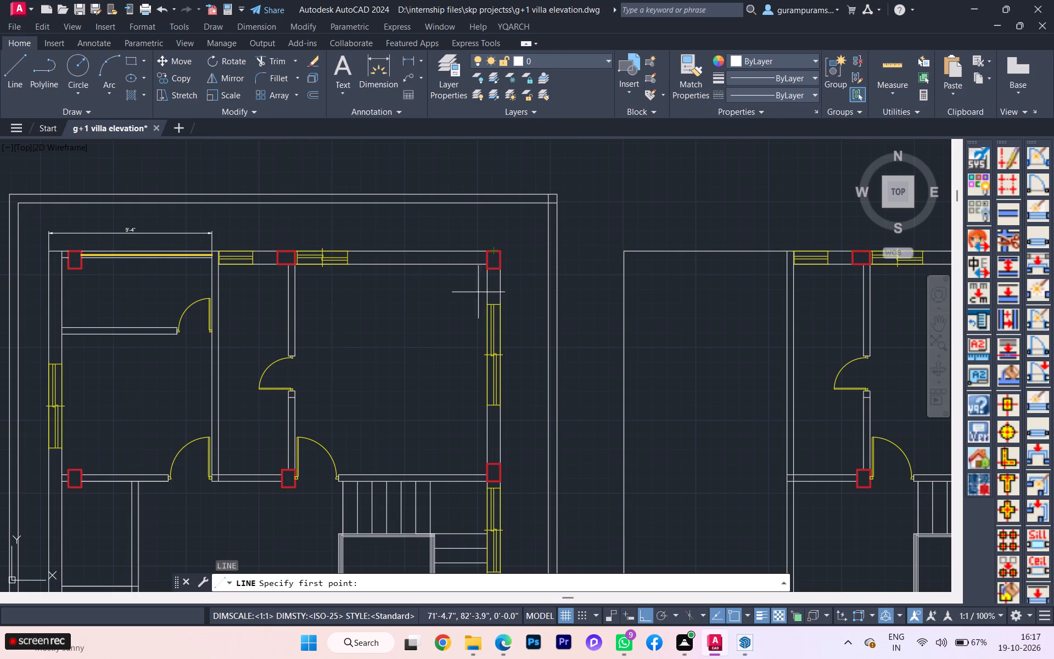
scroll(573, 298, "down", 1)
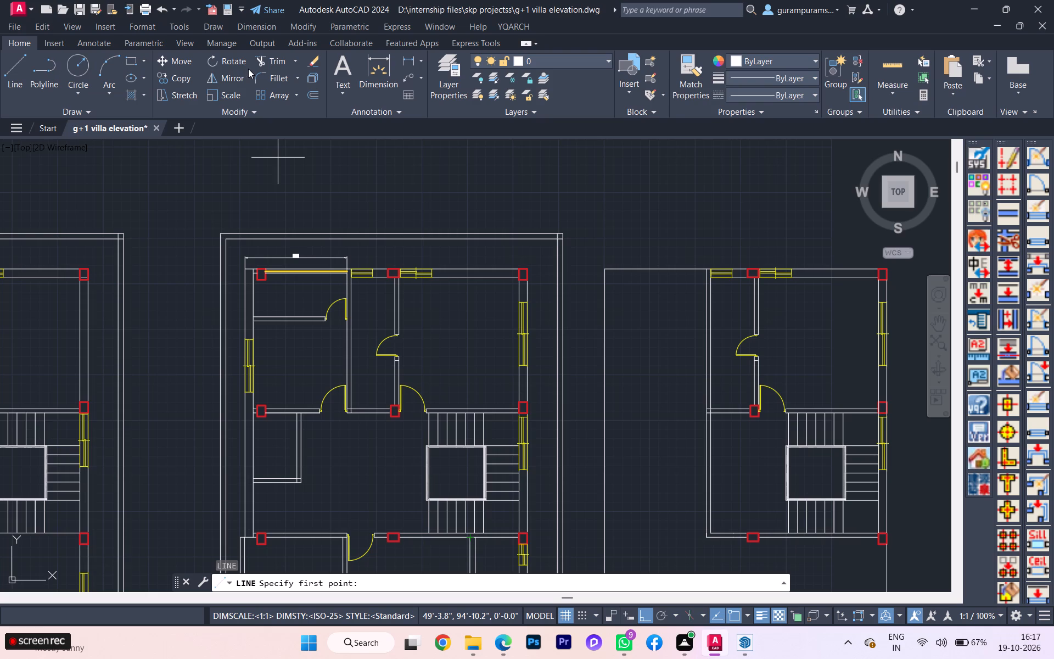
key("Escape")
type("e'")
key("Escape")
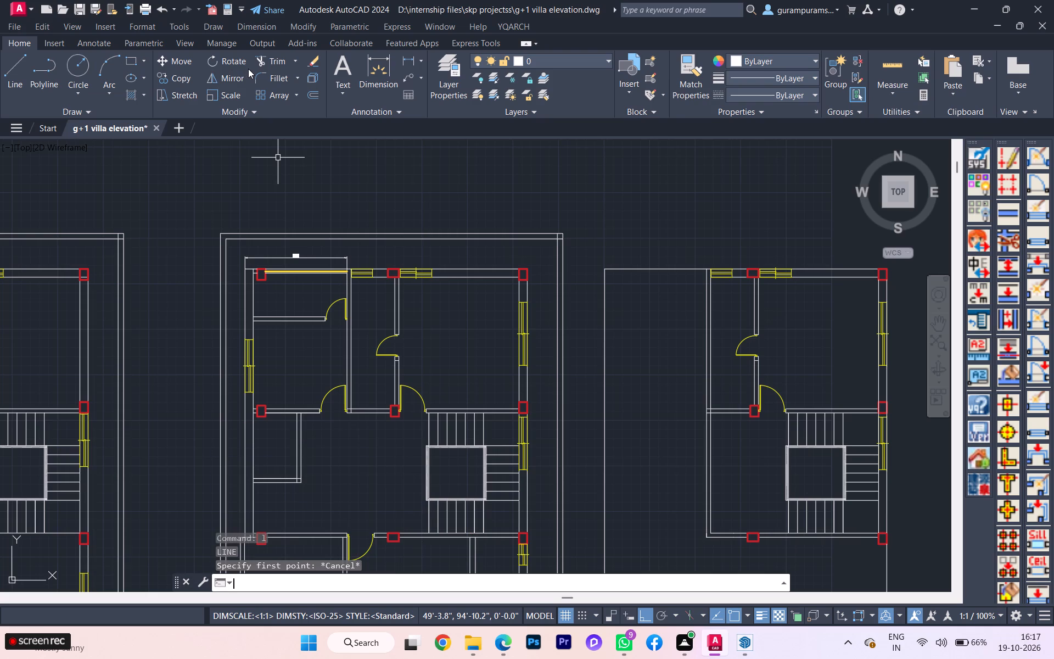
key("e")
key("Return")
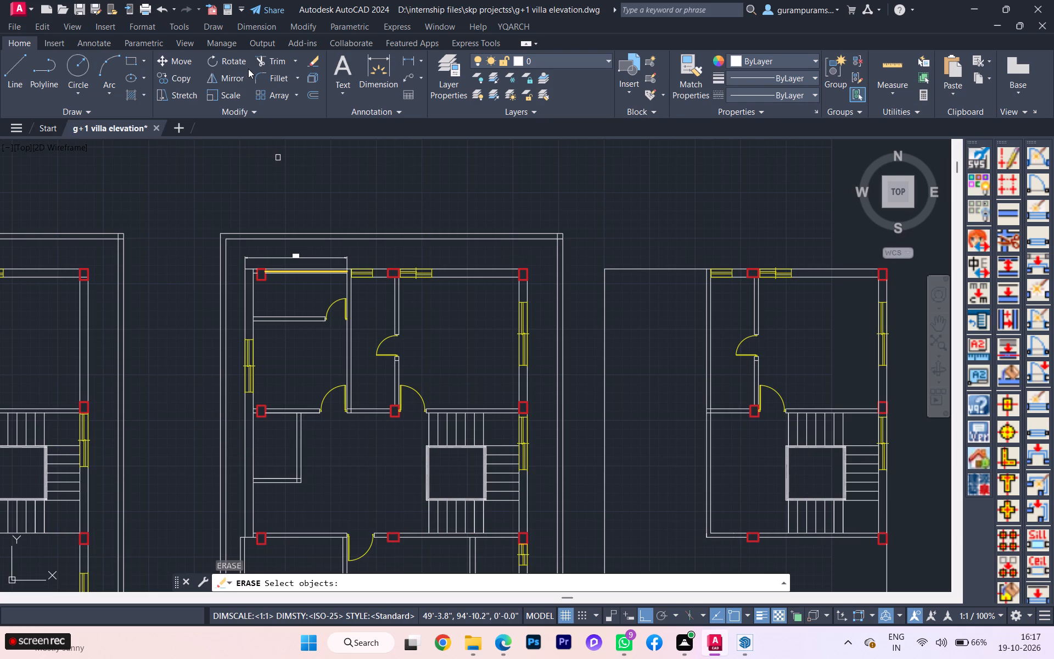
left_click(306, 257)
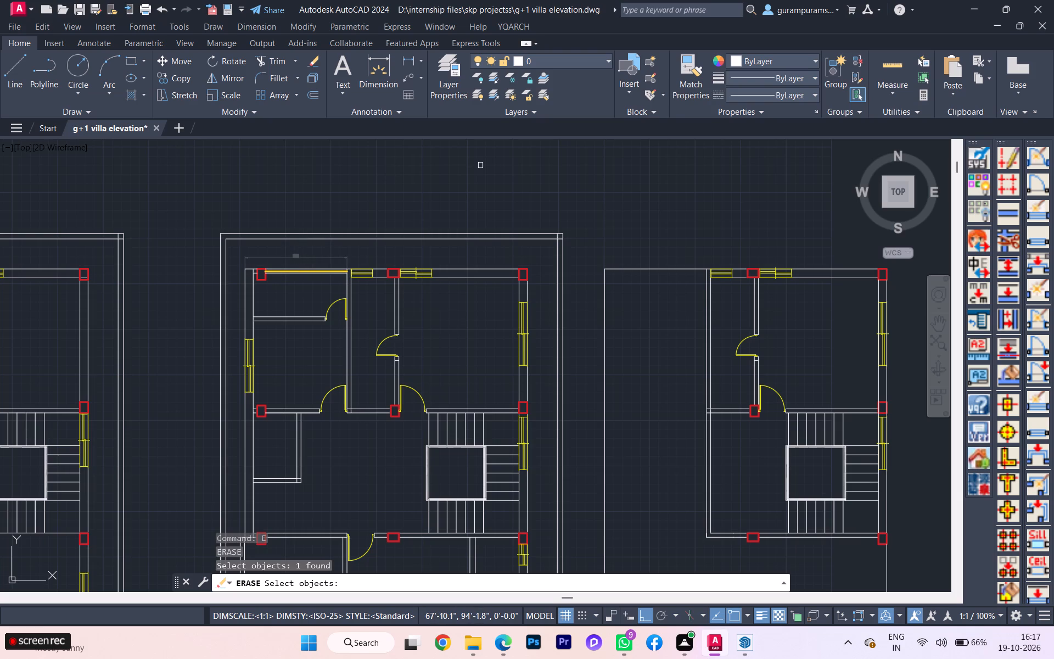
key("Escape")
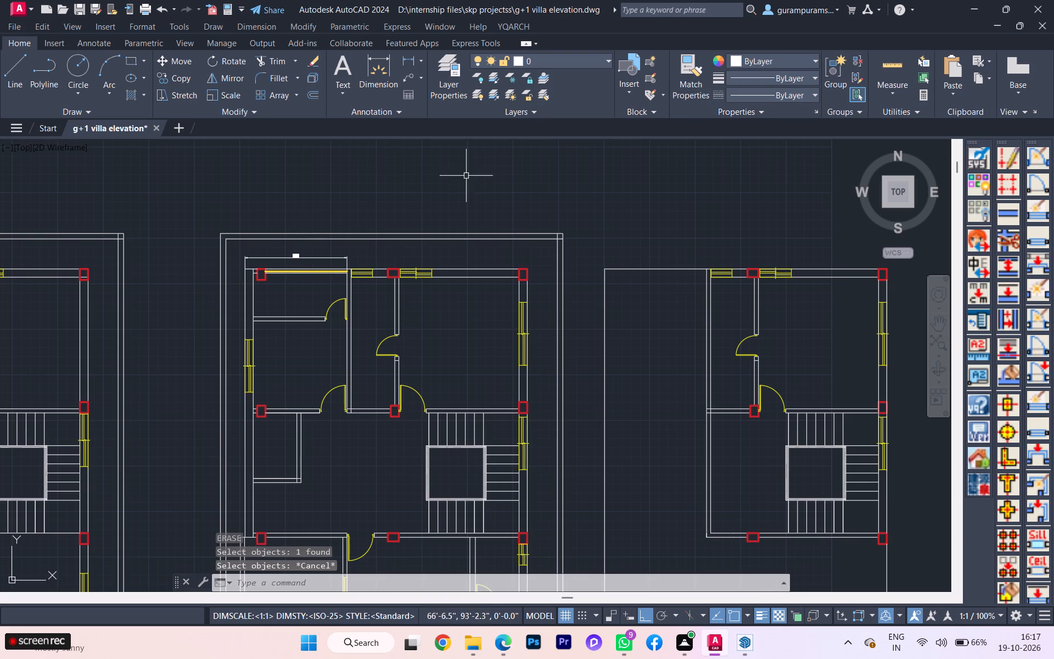
Delete the leftover 9'-4" dimension above the first-floor plan's top outer wall.
scroll(382, 224, "up", 2)
left_click(256, 311)
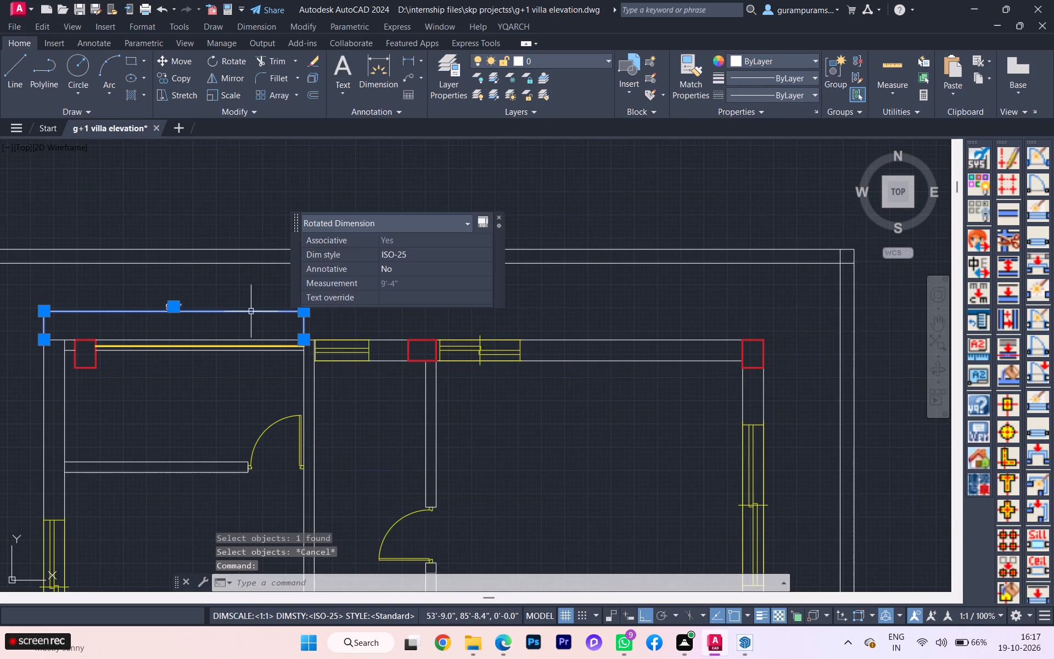
key("Delete")
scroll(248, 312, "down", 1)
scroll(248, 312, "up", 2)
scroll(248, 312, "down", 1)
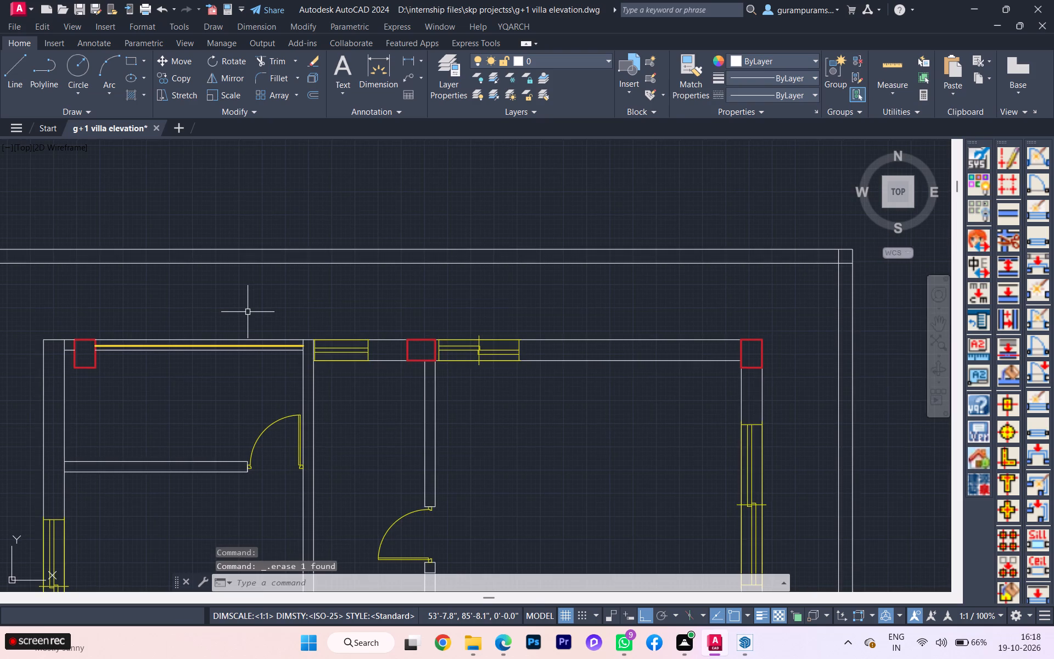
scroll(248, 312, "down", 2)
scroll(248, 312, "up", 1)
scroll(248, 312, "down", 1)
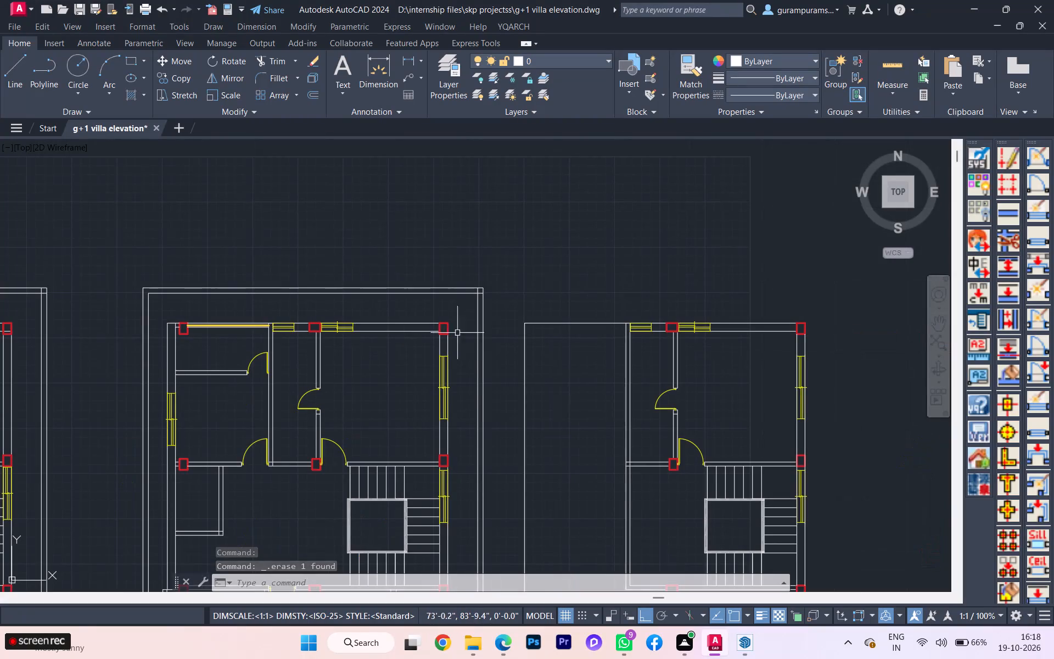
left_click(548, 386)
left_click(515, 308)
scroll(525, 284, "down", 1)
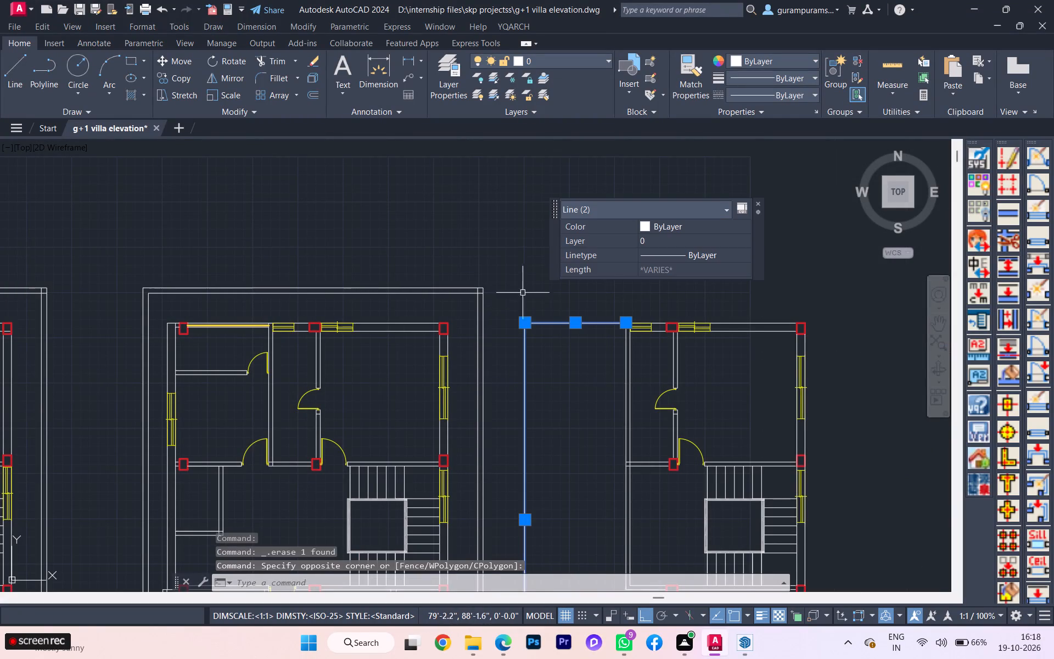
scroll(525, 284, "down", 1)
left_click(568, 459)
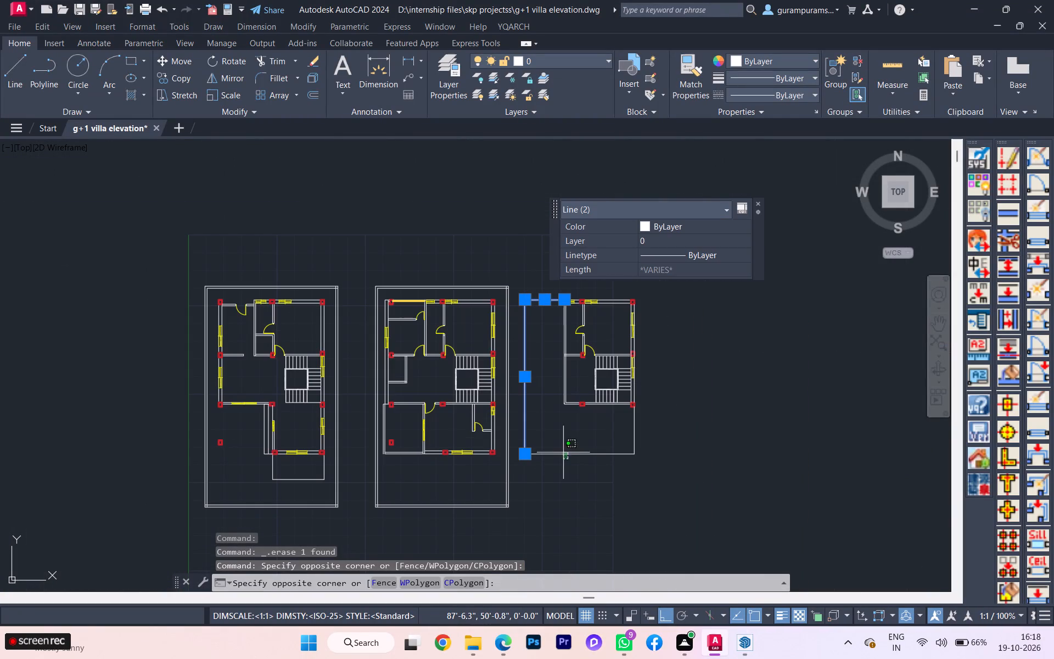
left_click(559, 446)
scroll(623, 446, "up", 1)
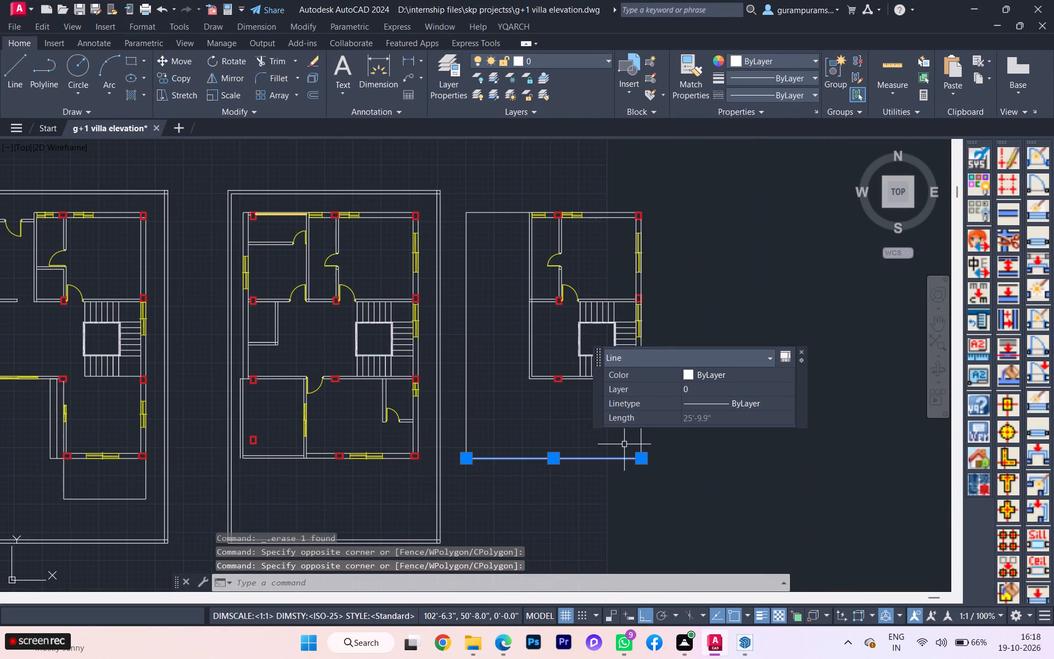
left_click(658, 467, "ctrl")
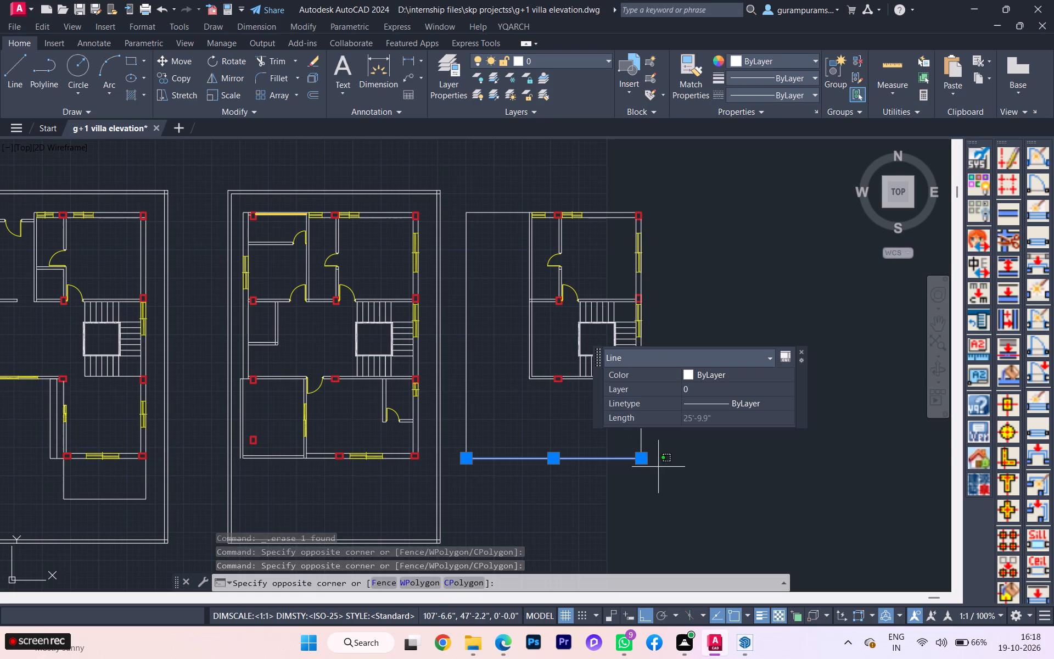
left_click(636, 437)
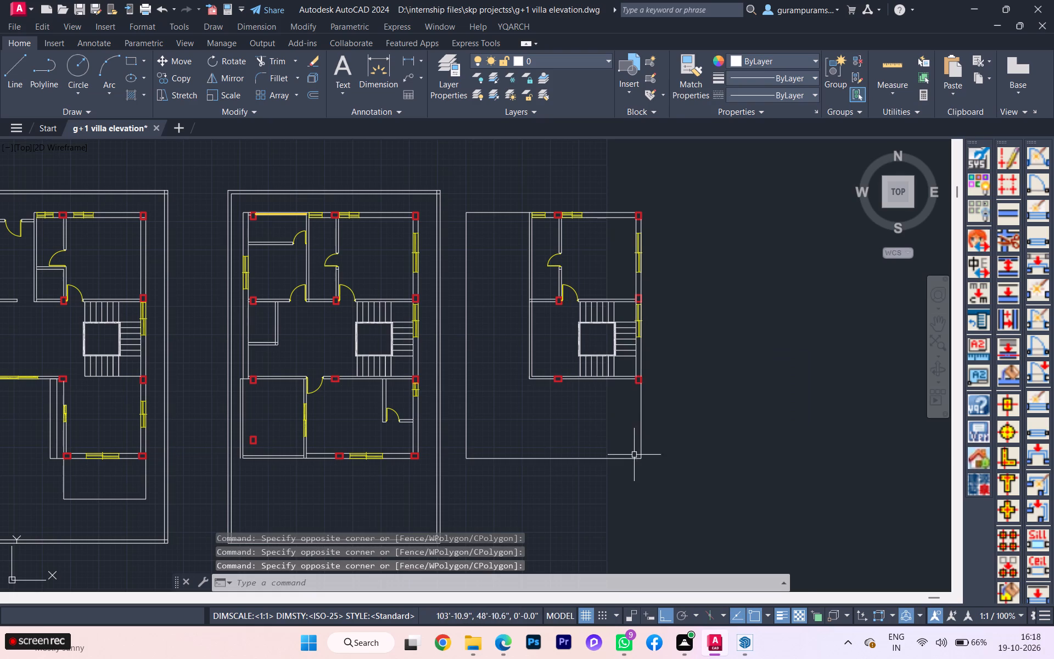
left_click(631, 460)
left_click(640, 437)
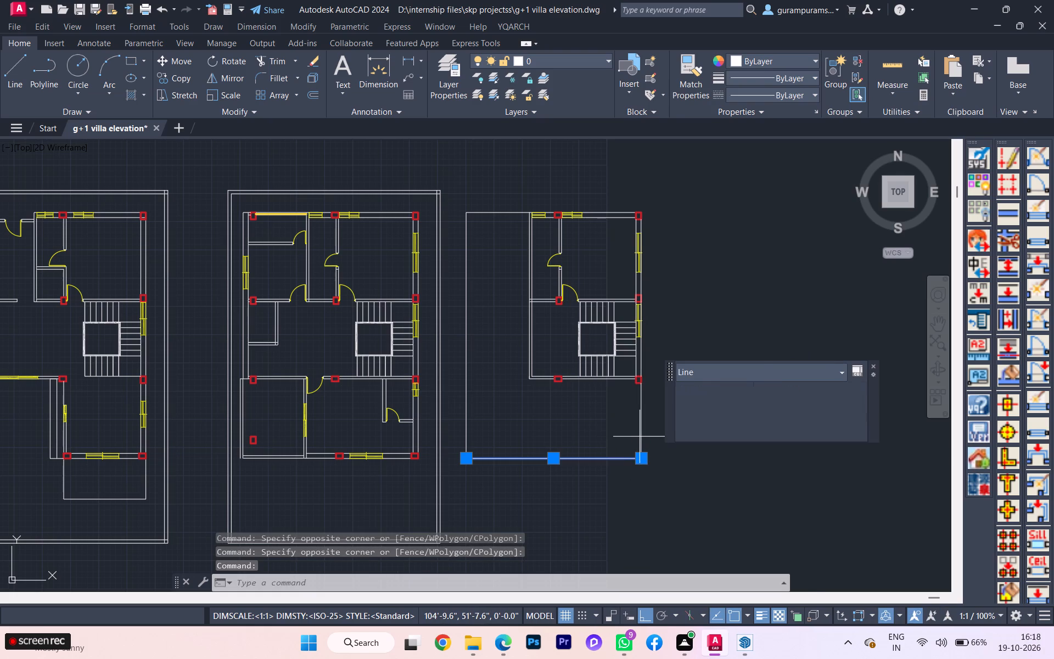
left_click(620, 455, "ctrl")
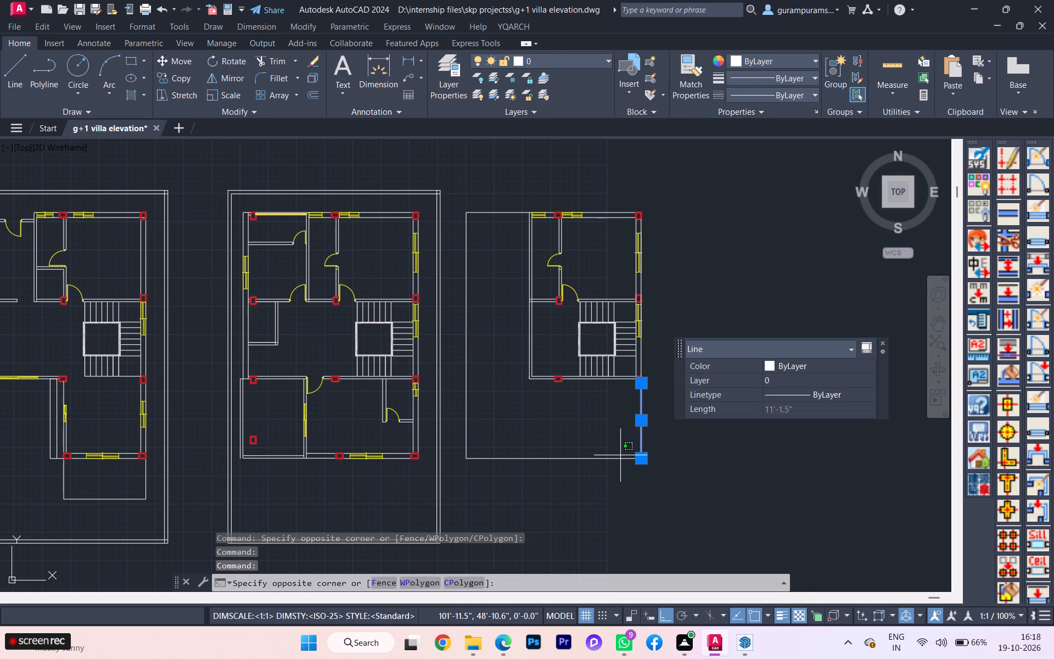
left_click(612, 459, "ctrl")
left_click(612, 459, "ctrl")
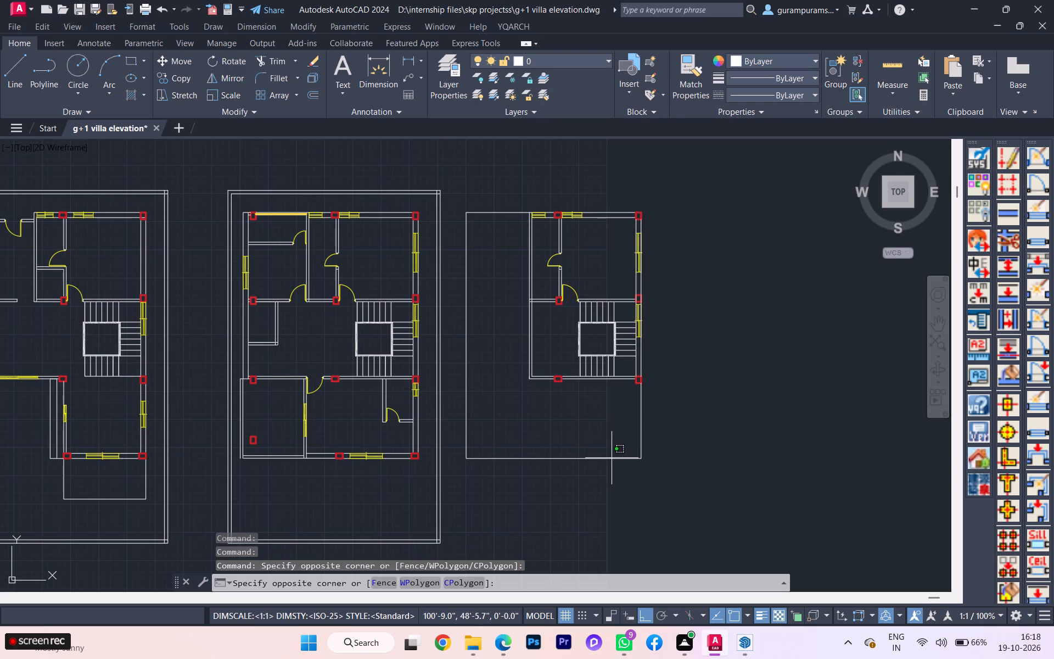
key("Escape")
Join the second-floor terrace outline's bottom line and staircase-side vertical line into one polyline.
left_click(698, 477)
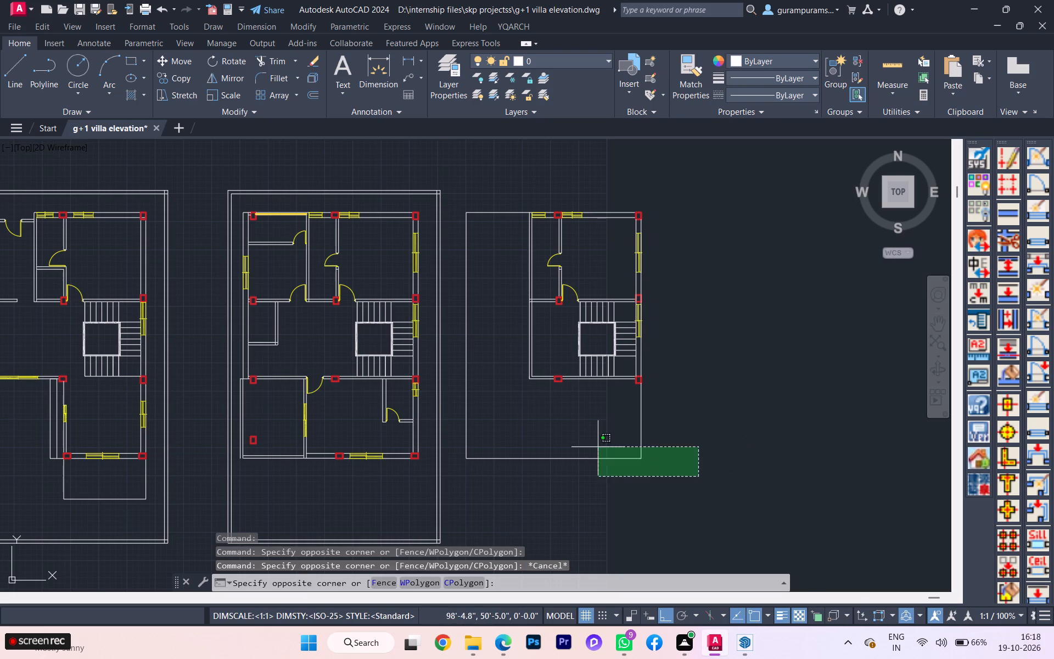
left_click(571, 414)
scroll(556, 414, "down", 1)
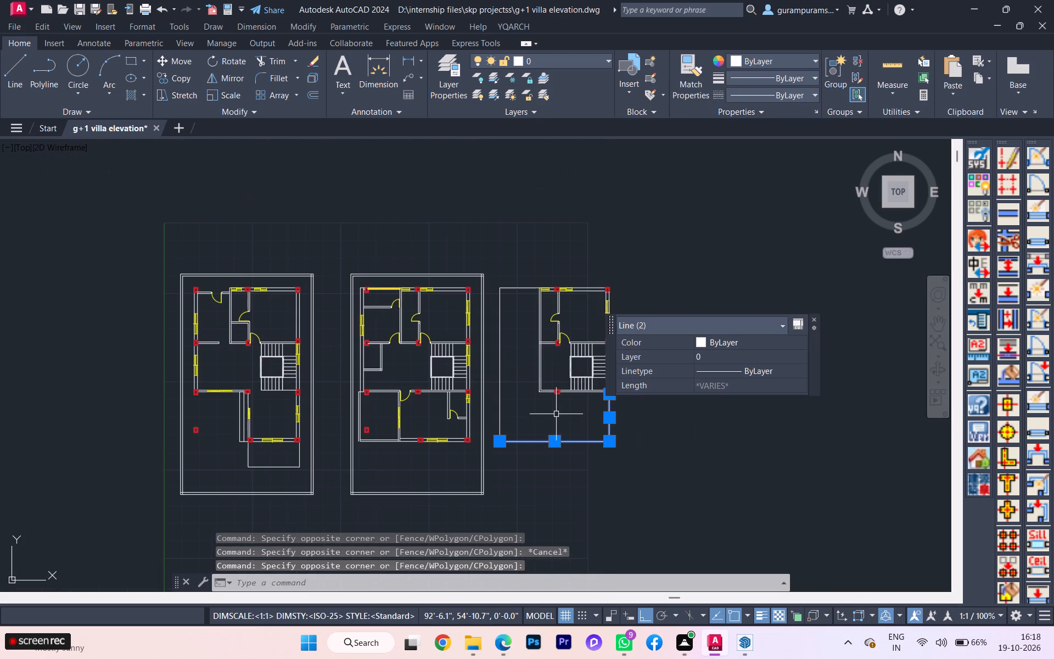
key("j")
key("Return")
Join the terrace outline's top line and left vertical line into one polyline.
scroll(557, 437, "up", 1)
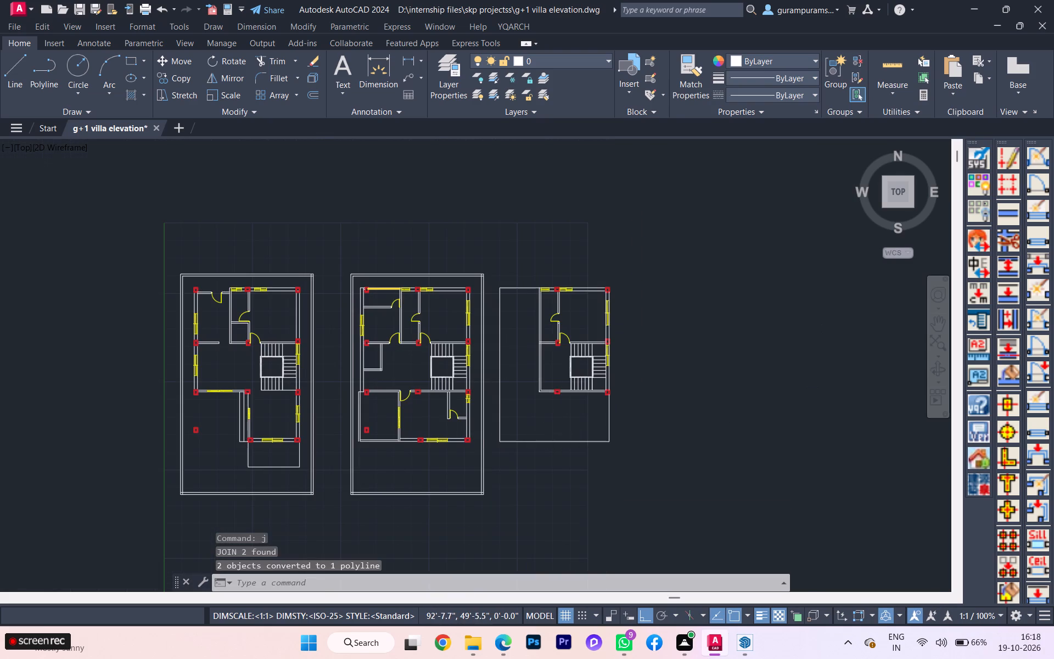
left_click(478, 267)
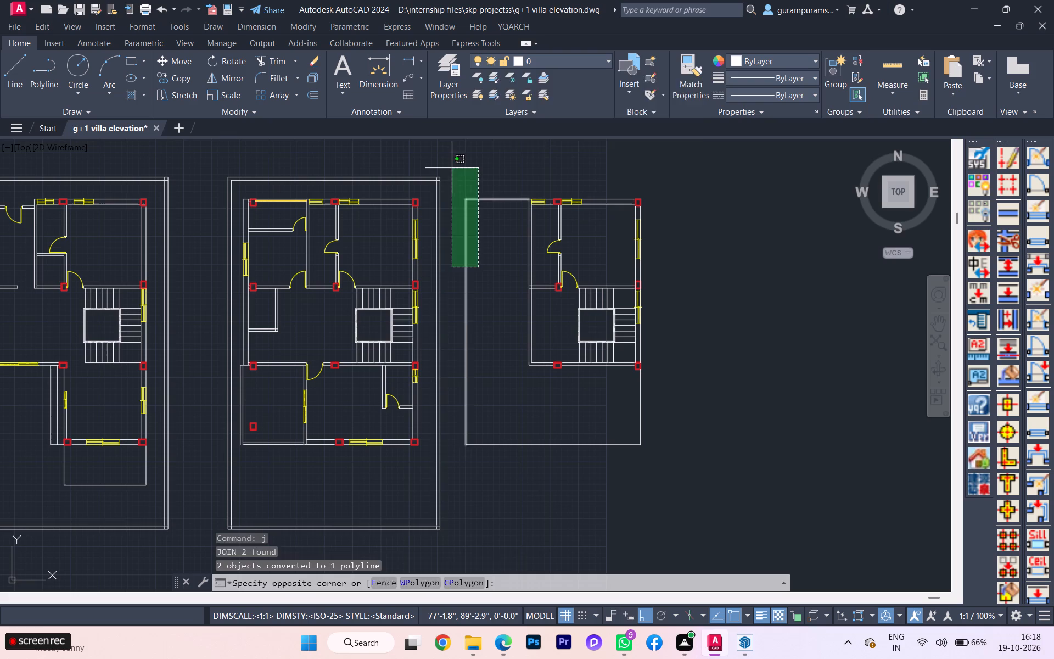
left_click(452, 168)
key("j")
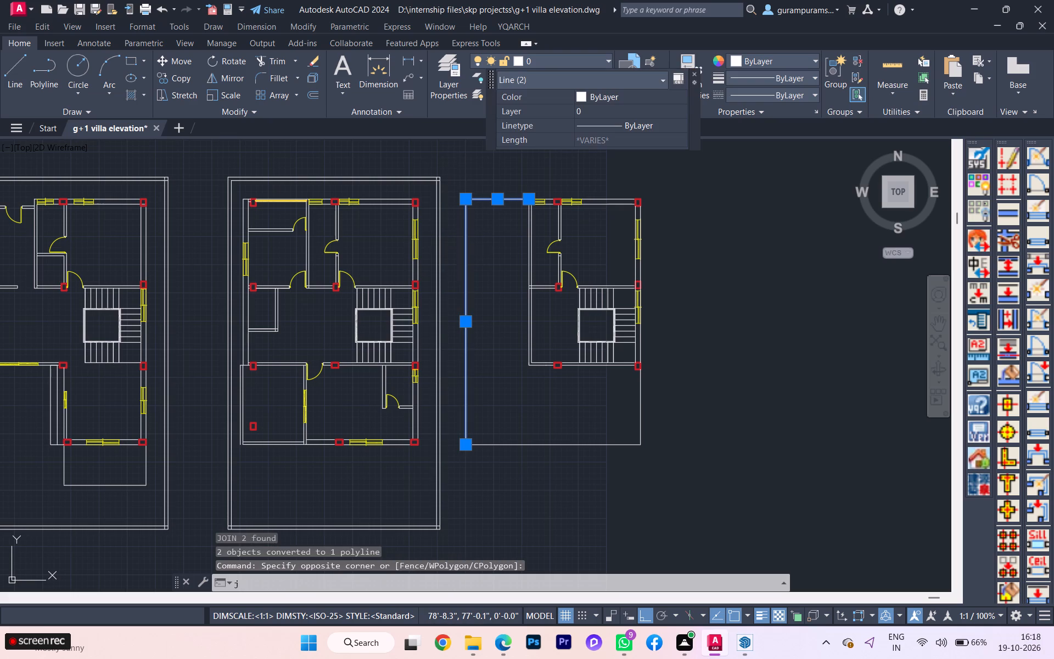
key("Return")
Join the two terrace outline polylines at their shared bottom-left corner into a single polyline.
left_click(528, 495)
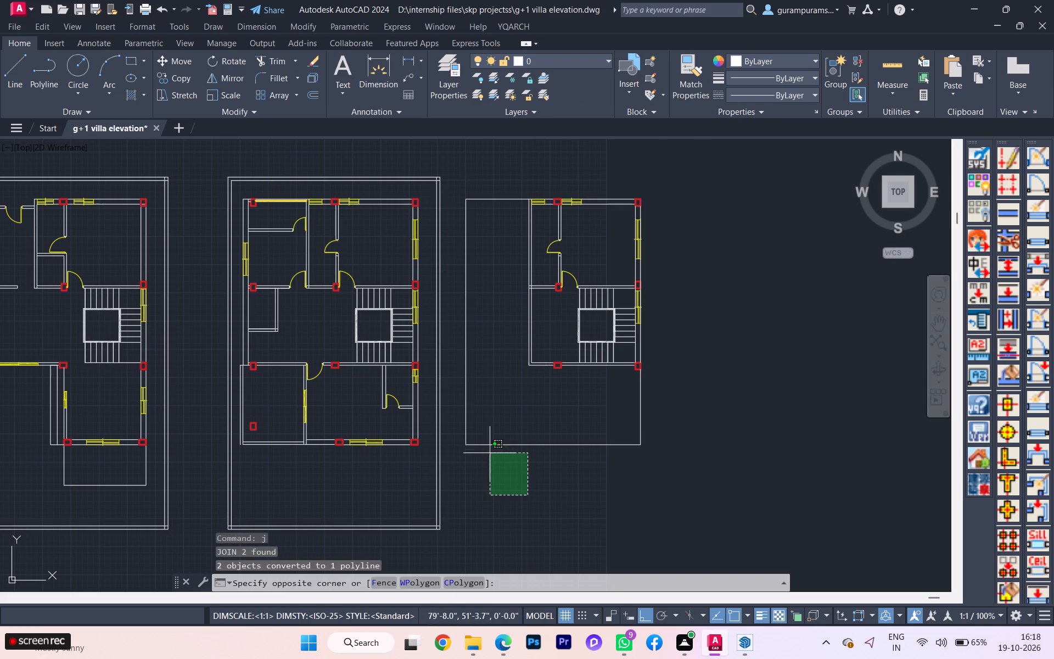
left_click(459, 404)
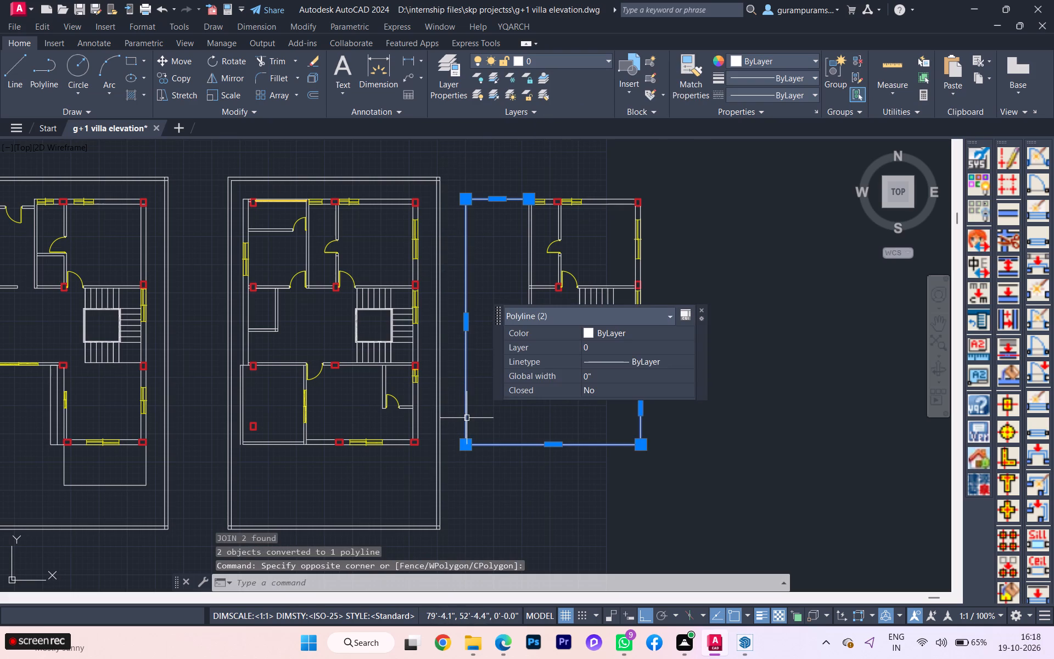
key("j")
key("Return")
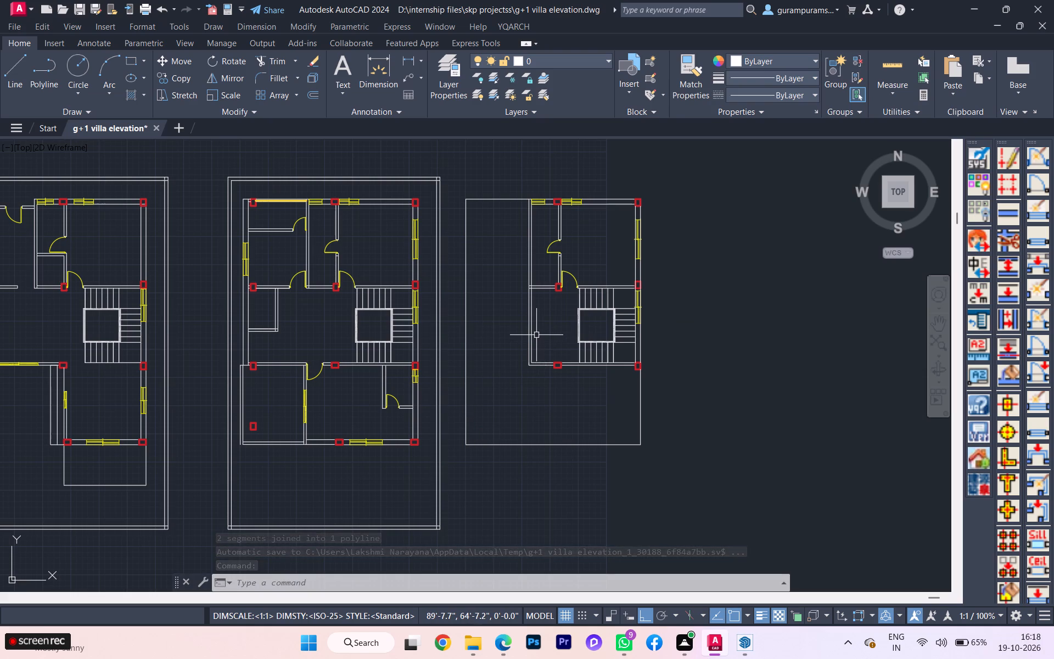
Check the terrace outline against the workbook's second-floor plan in Edge and return to AutoCAD.
scroll(685, 332, "up", 2)
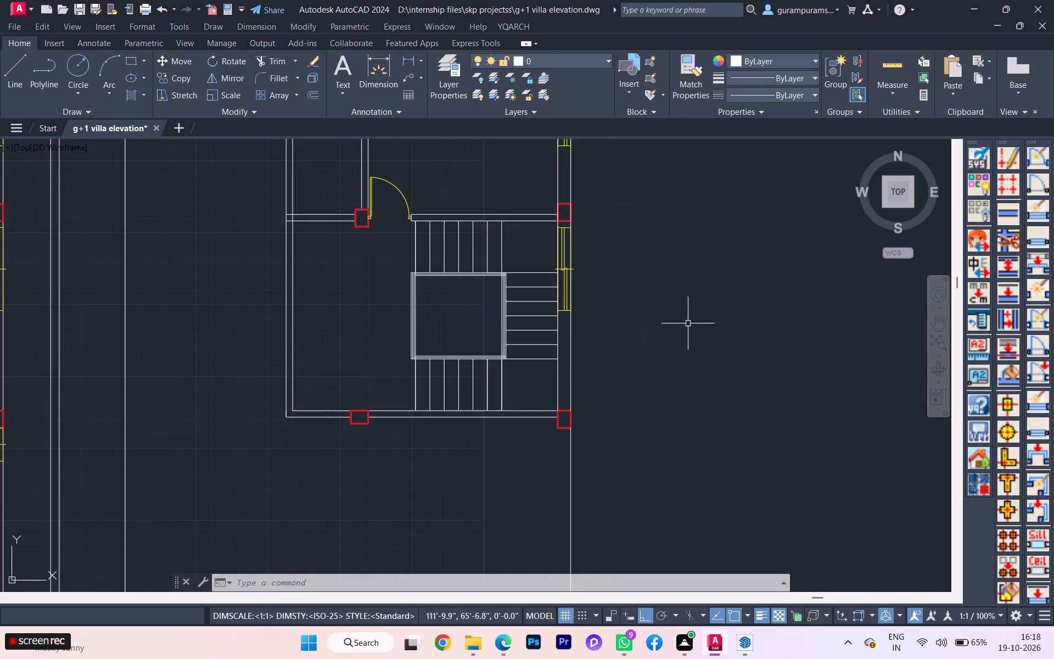
scroll(579, 339, "down", 1)
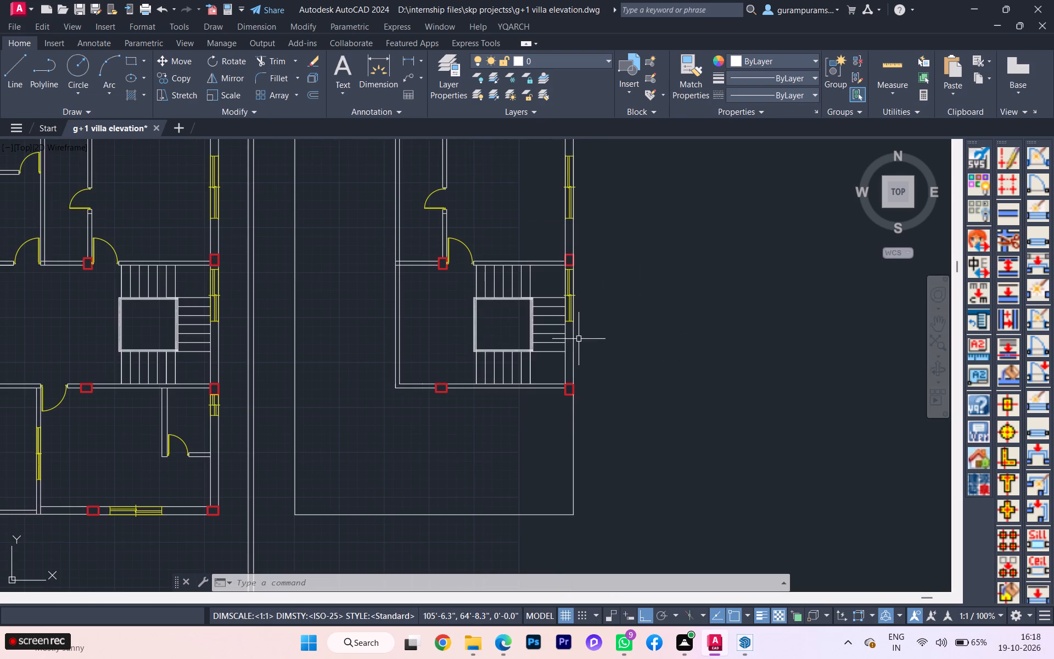
scroll(579, 339, "down", 1)
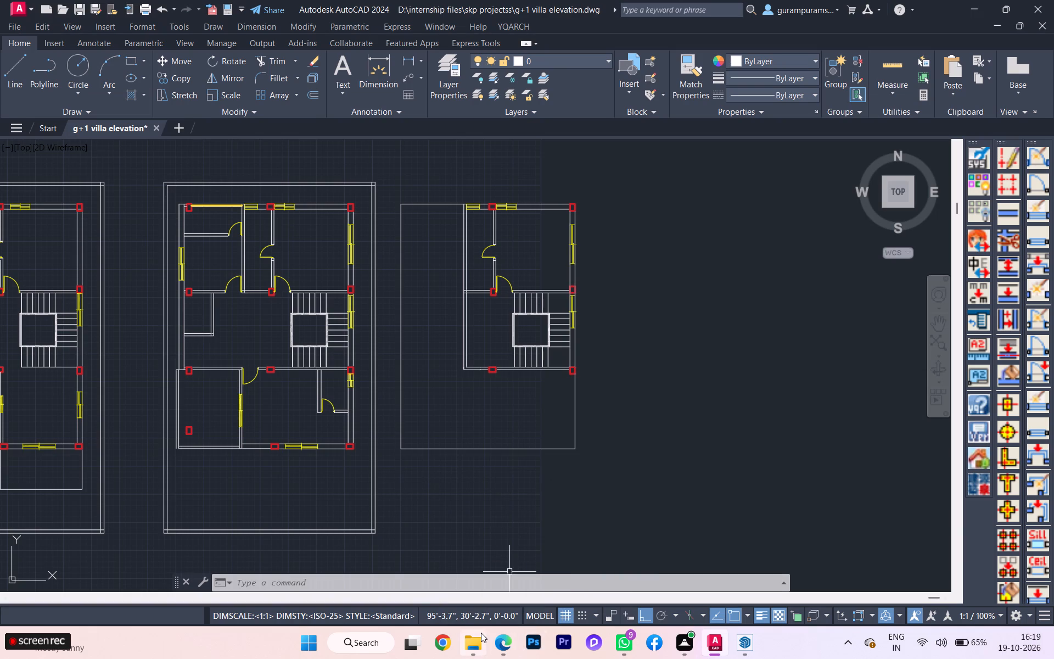
left_click(487, 596)
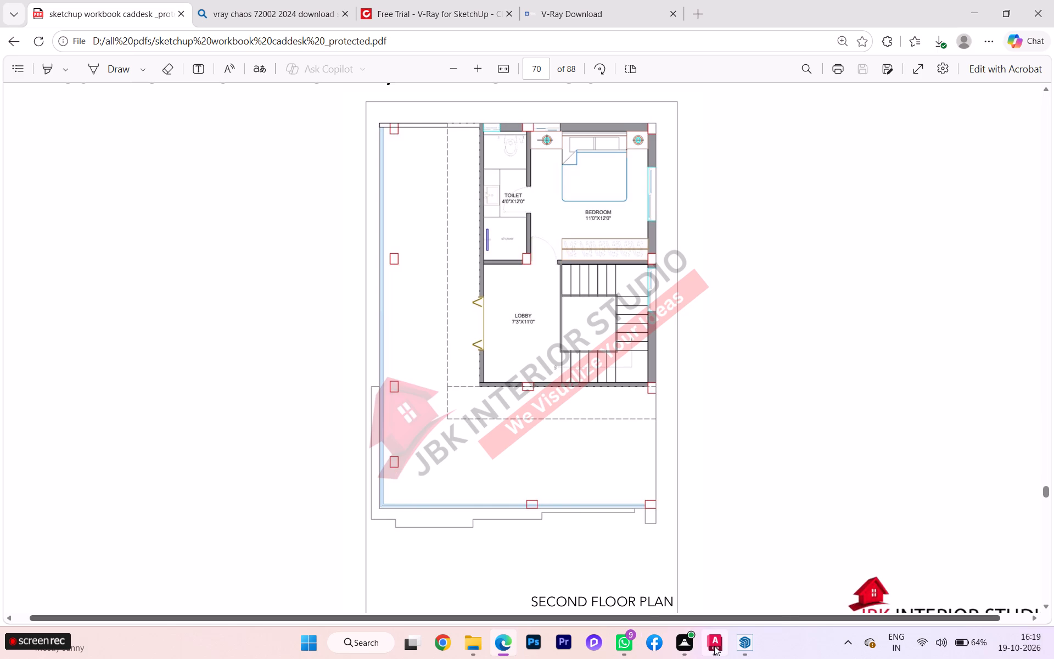
left_click(708, 587)
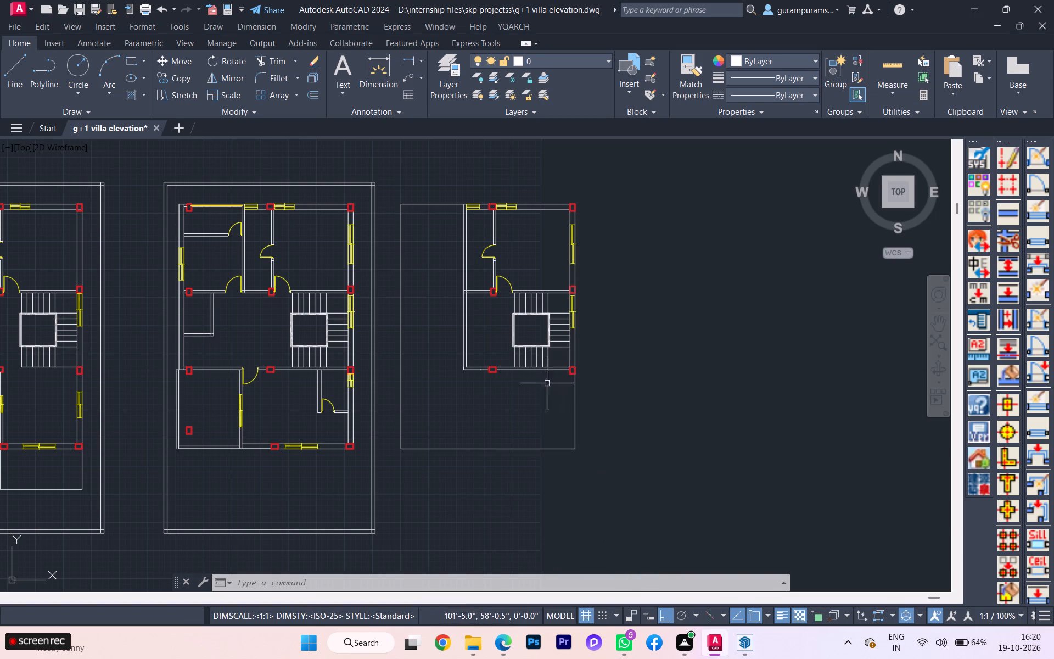
Draw a horizontal line about 4' long across the second-floor toilet, from the partition wall just below the door to the outer wall's inner face.
key("l")
key("Return")
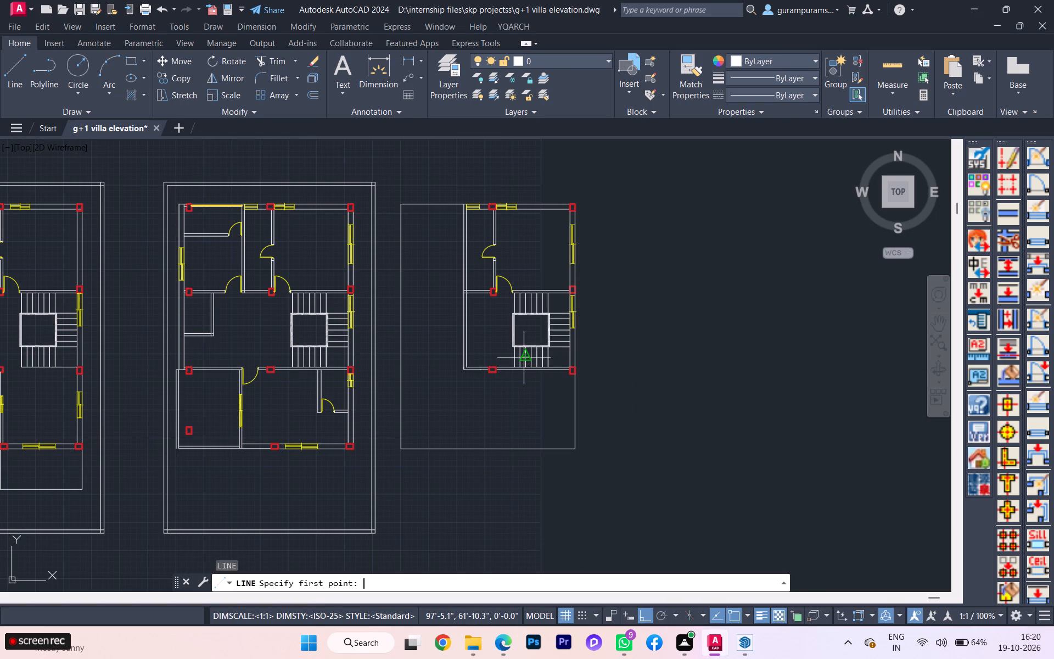
scroll(501, 248, "up", 1)
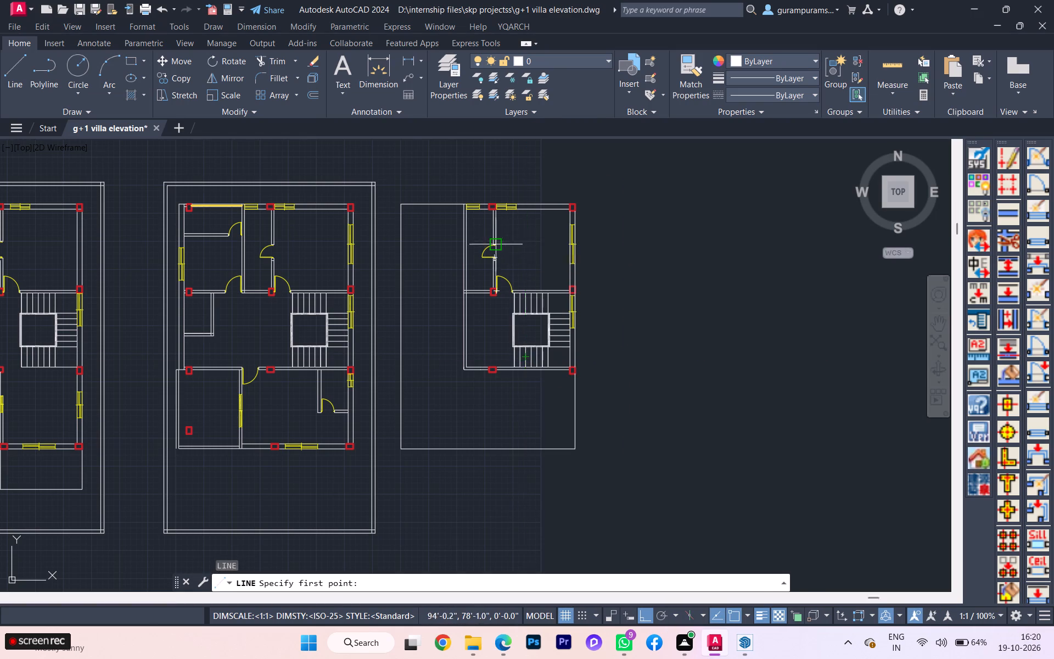
scroll(500, 250, "up", 1)
scroll(483, 293, "up", 2)
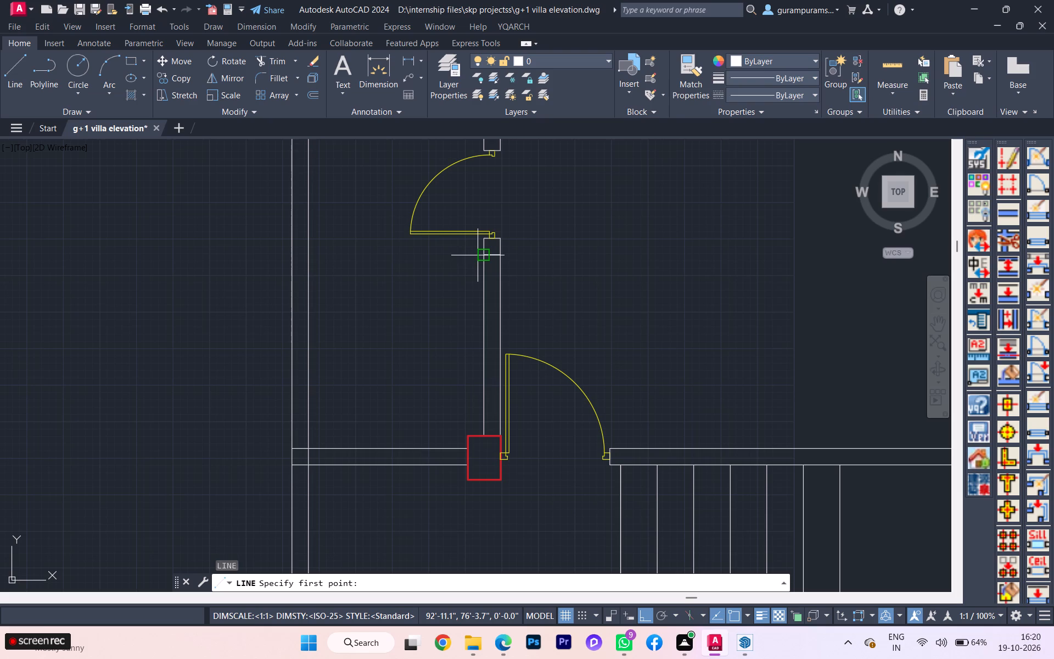
left_click(478, 256)
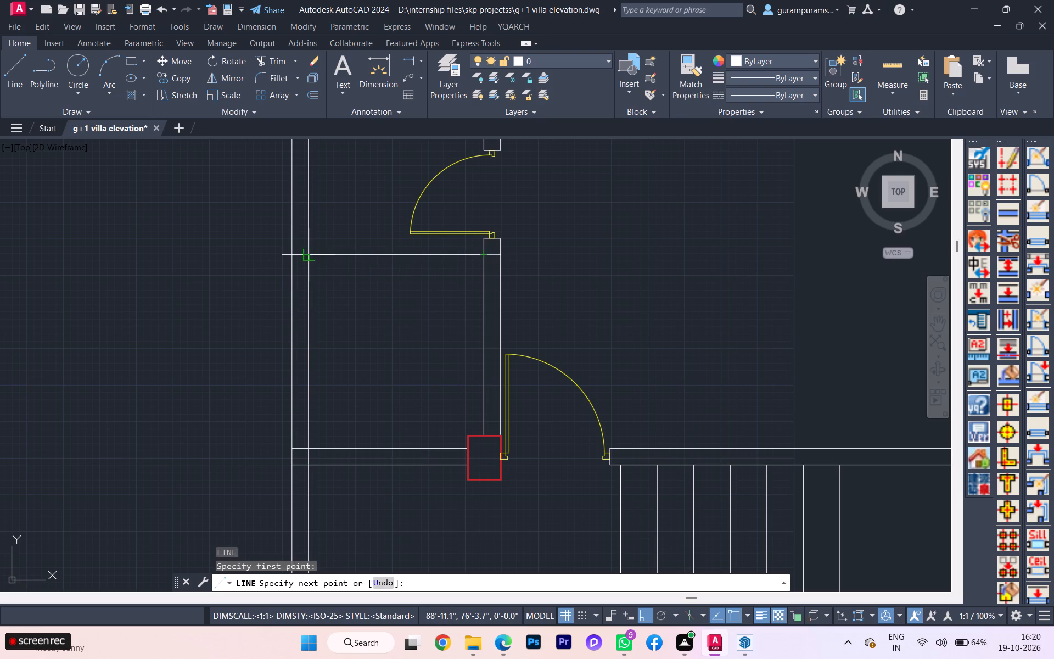
left_click(313, 256)
key("Return")
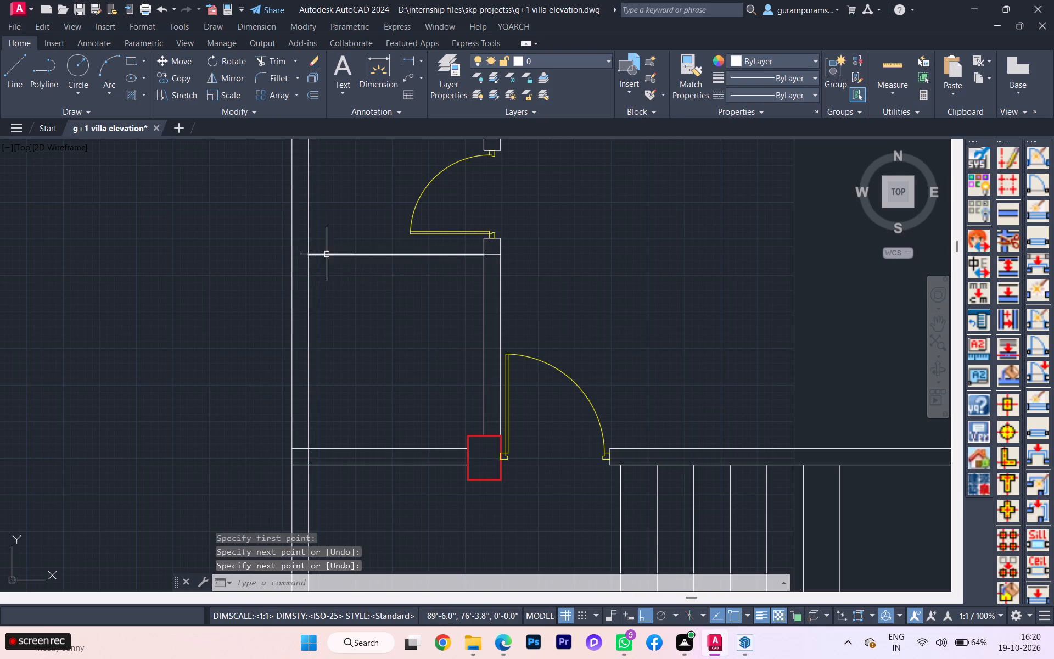
Draw a horizontal line about 4' long across the second-floor toilet above the door, from the partition wall to the outer wall's inner face.
scroll(384, 324, "down", 1)
key("l")
key("Return")
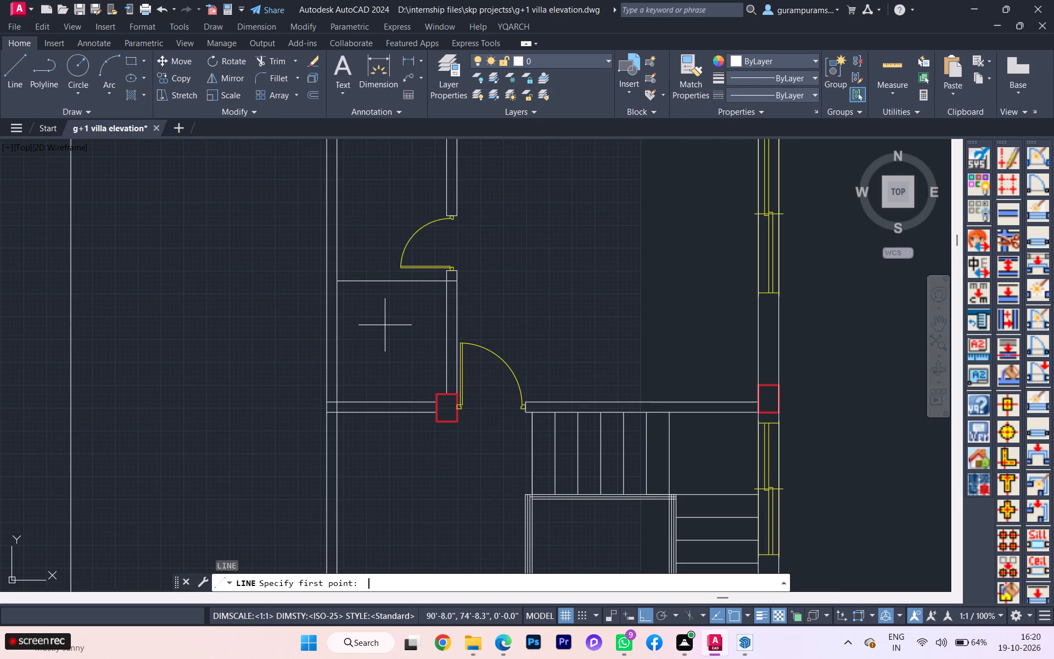
scroll(421, 319, "down", 1)
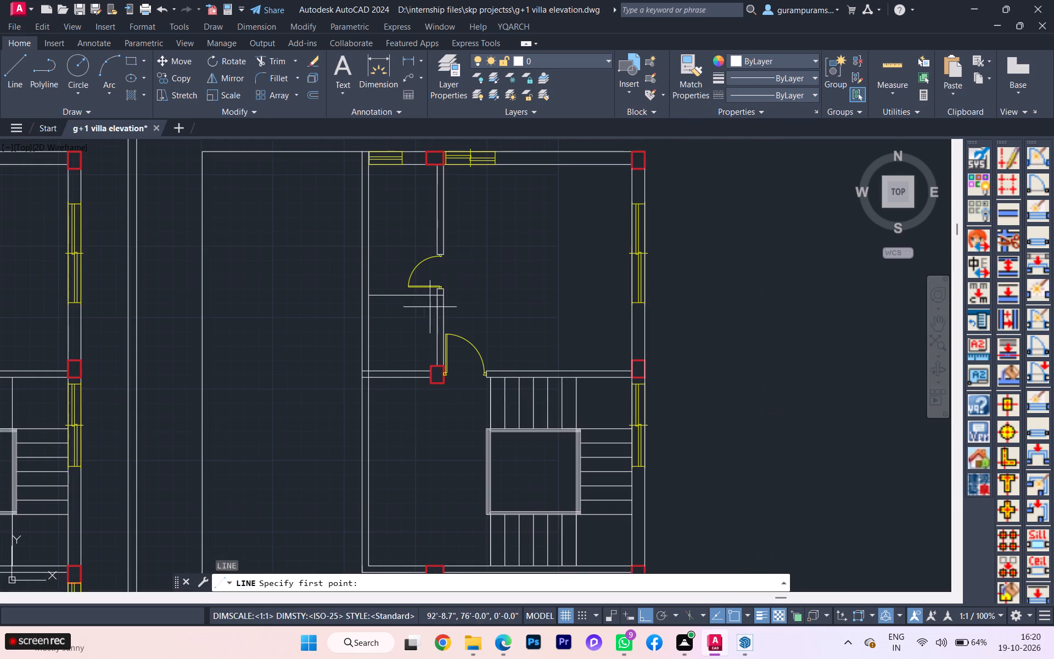
scroll(439, 260, "up", 1)
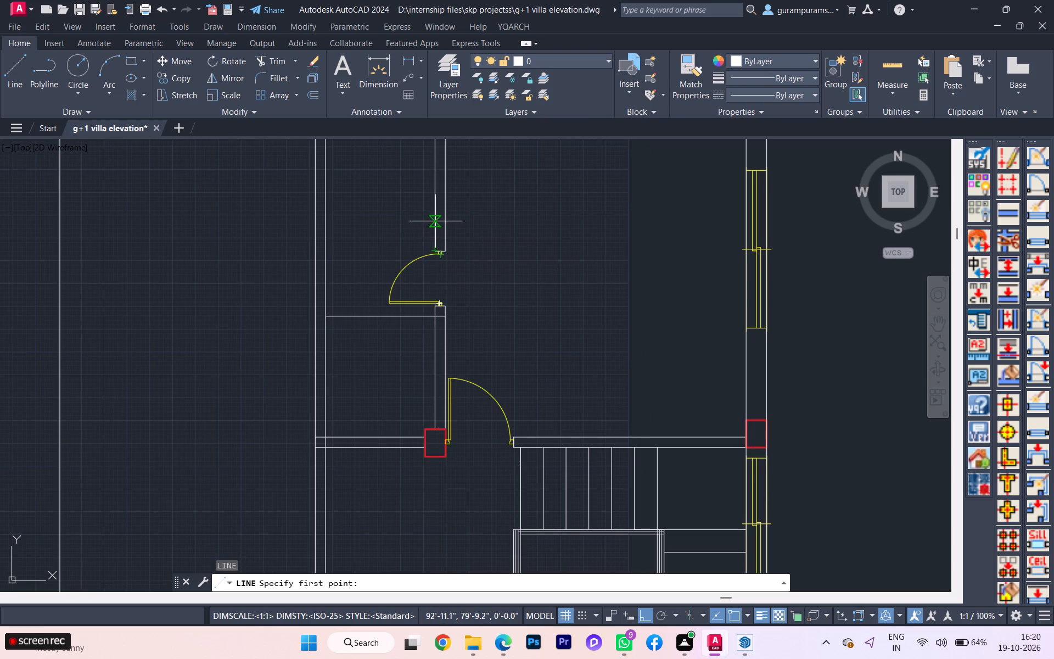
left_click(435, 221)
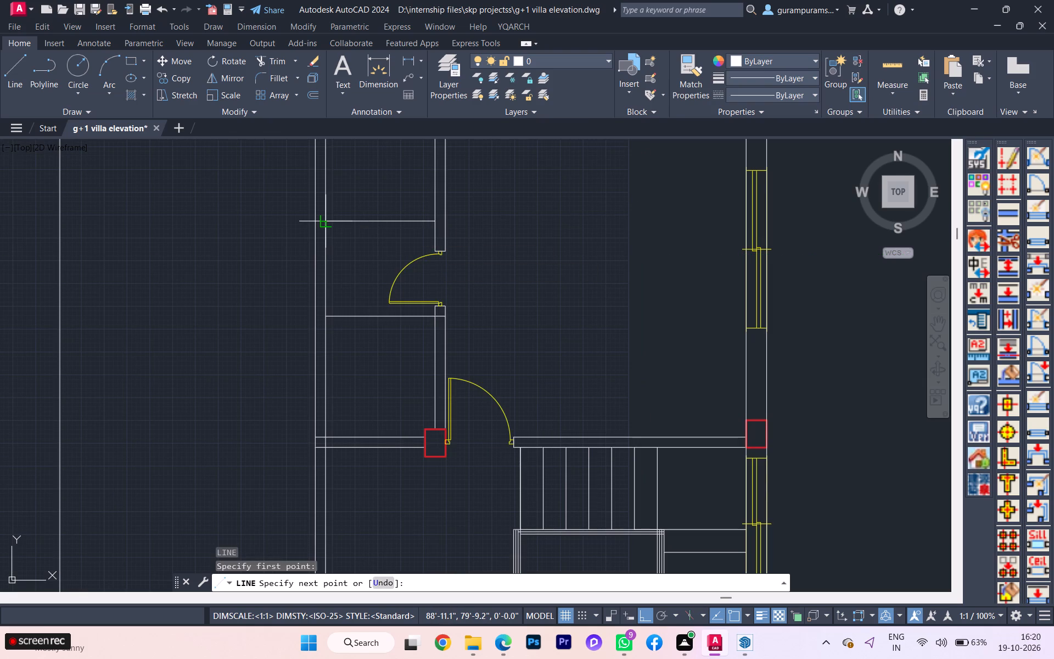
left_click(329, 224)
key("Return")
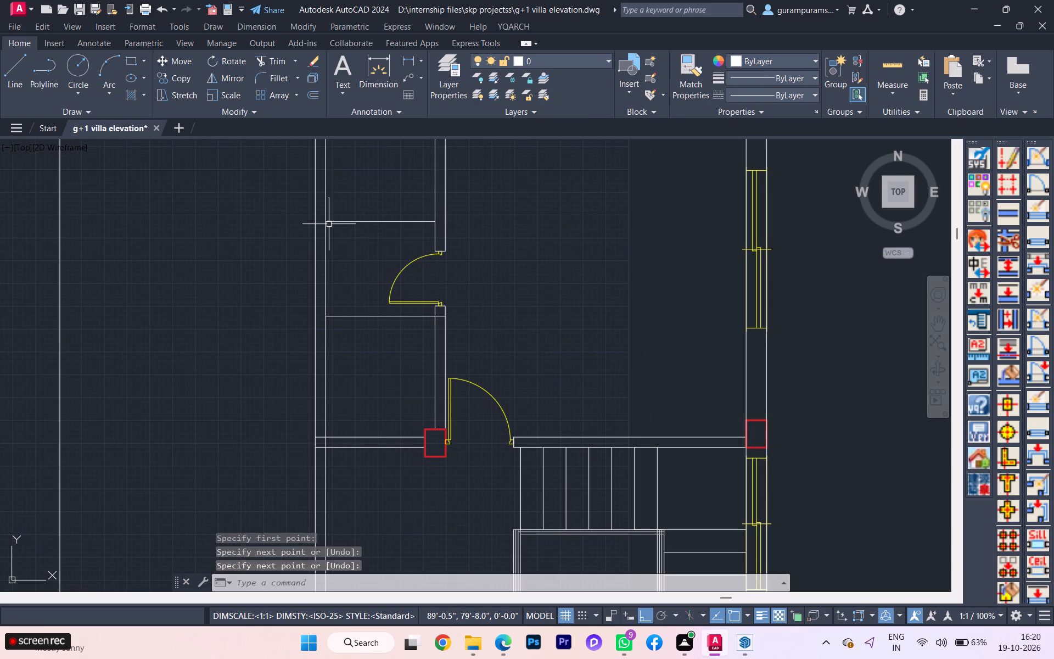
Draw a vertical line about 3'-6" long between the toilet's two horizontal lines, about 1' from the outer wall's inner face.
scroll(372, 267, "down", 1)
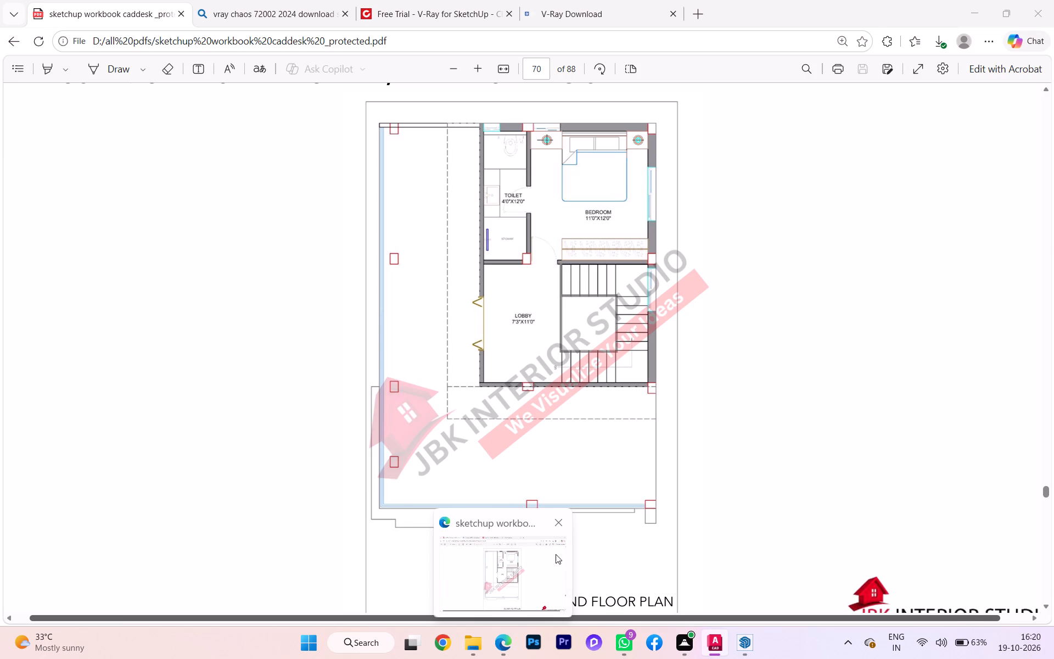
scroll(459, 300, "down", 1)
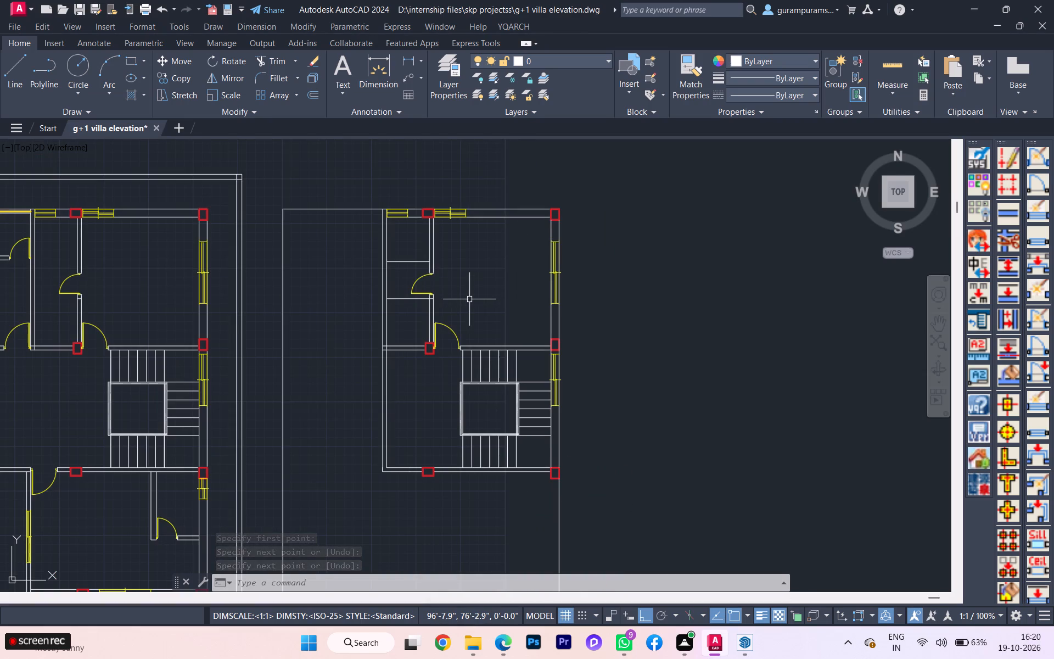
key("l")
key("Return")
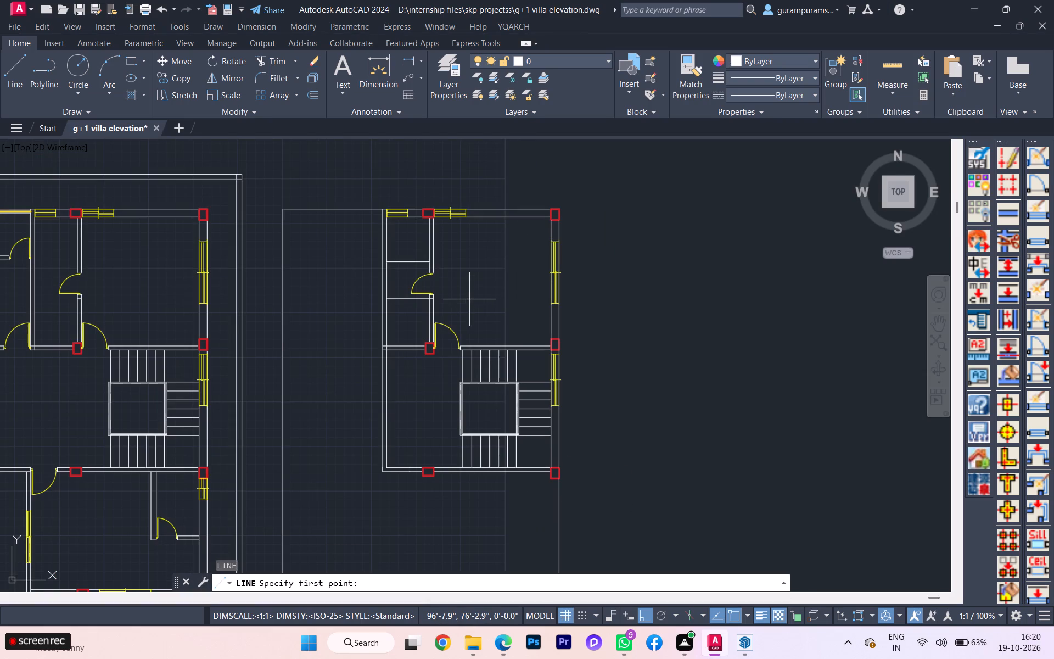
scroll(364, 298, "up", 2)
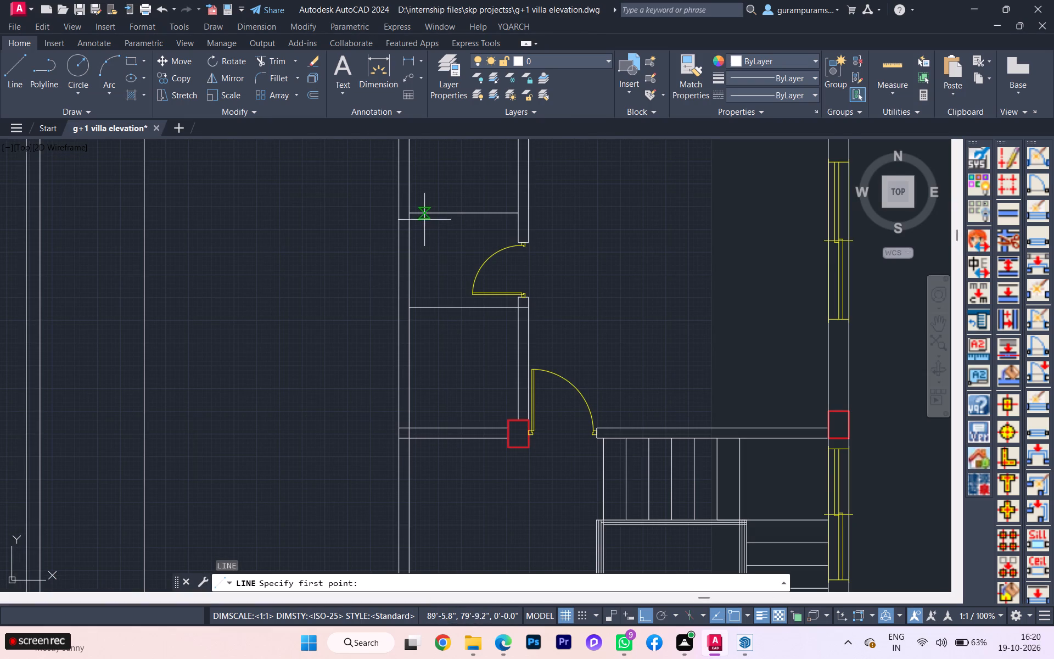
scroll(431, 215, "up", 1)
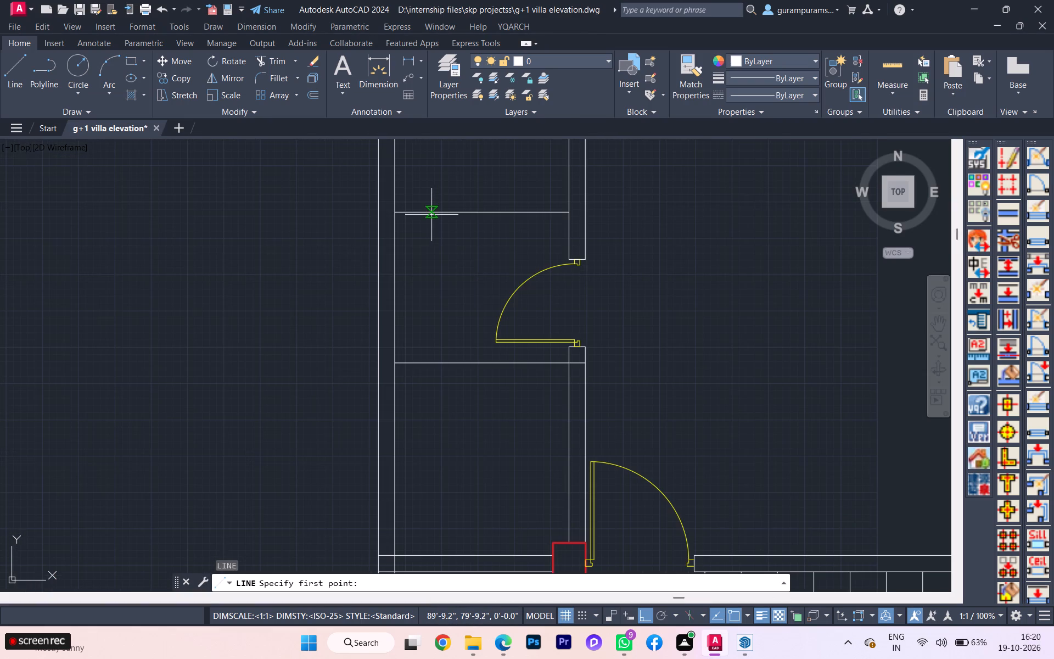
left_click(436, 213)
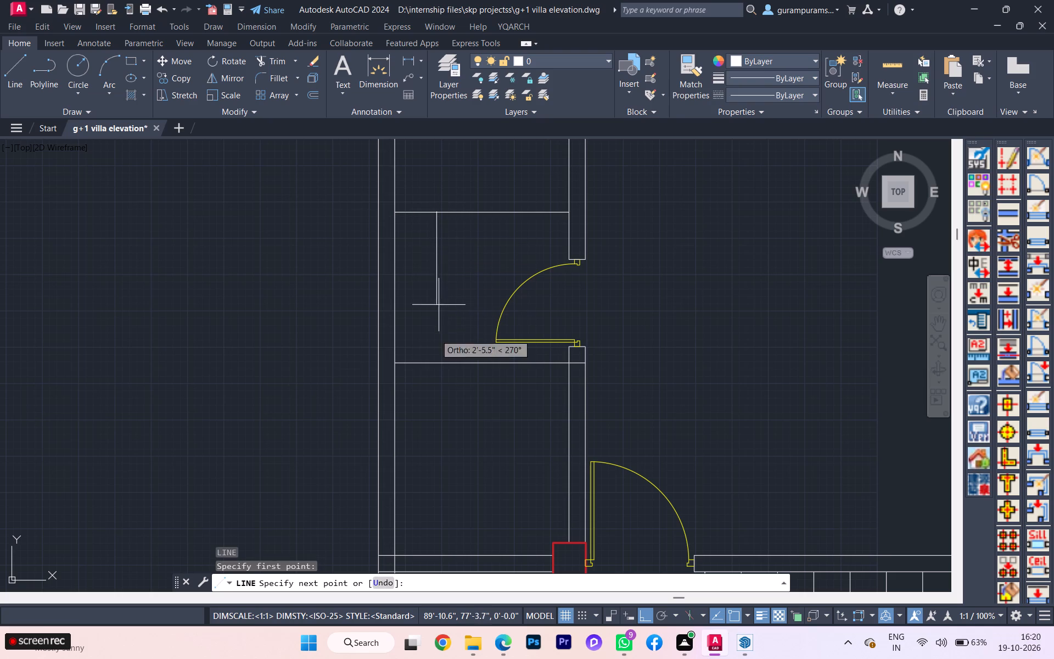
left_click(434, 364)
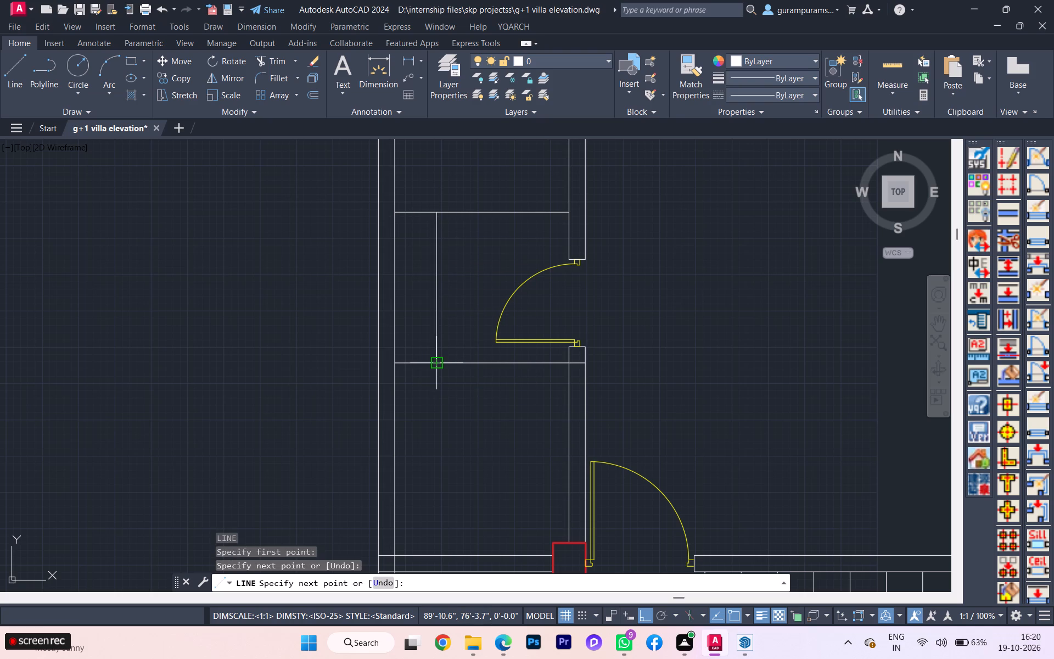
key("Return")
Compare the drawing with the workbook's second-floor plan and the following elevation page in Edge, and return to AutoCAD.
scroll(556, 338, "down", 2)
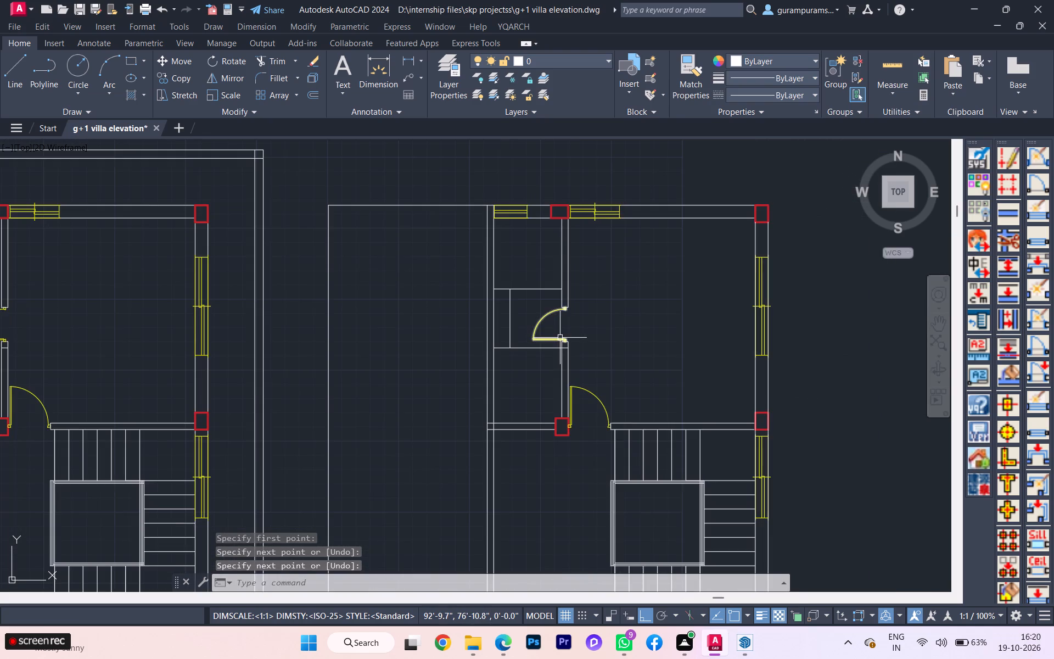
scroll(560, 338, "down", 1)
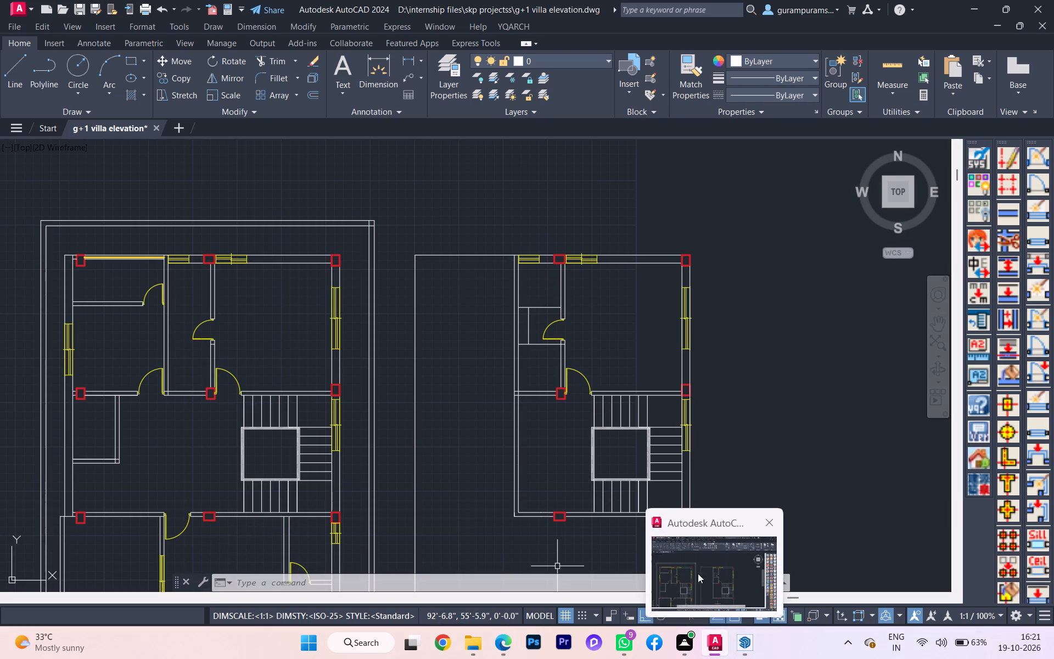
left_click(698, 573)
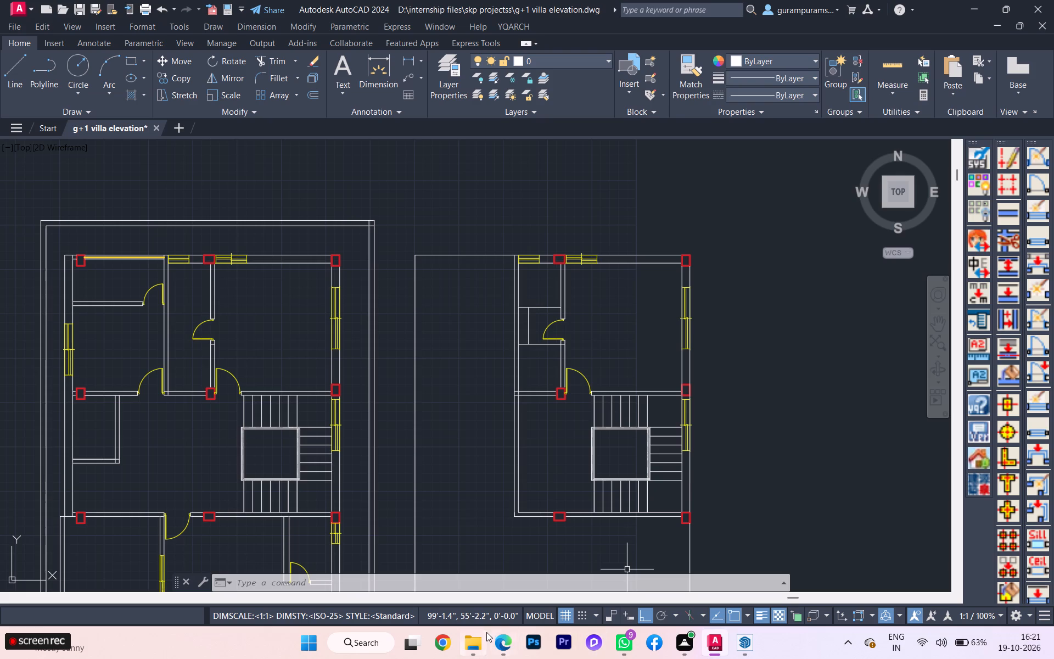
left_click(516, 561)
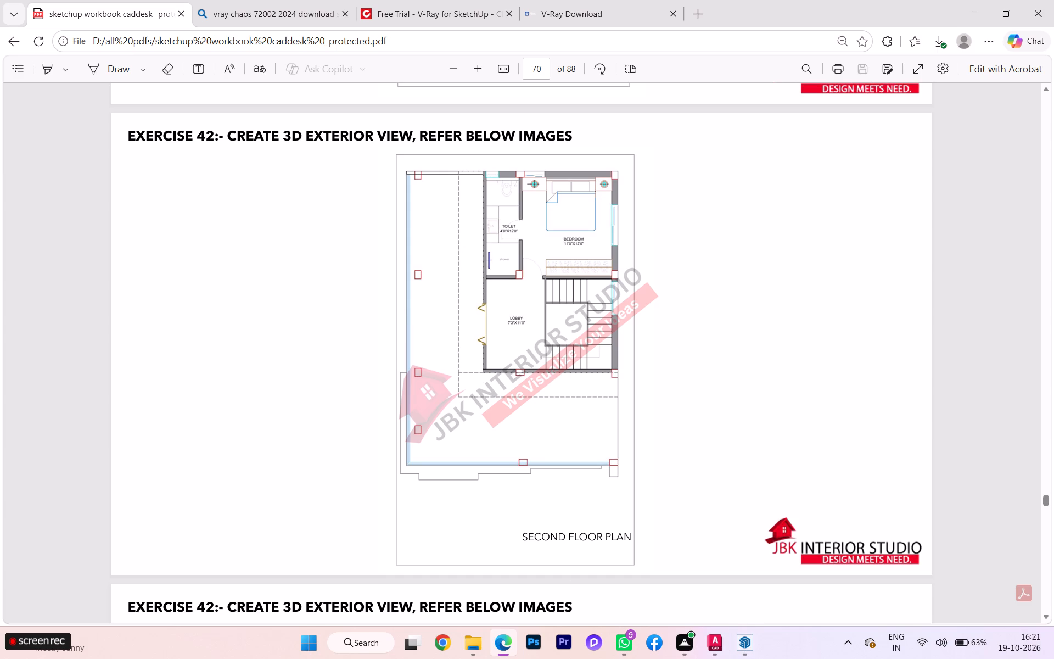
scroll(578, 525, "up", 2)
scroll(578, 525, "down", 1)
scroll(578, 525, "up", 4)
scroll(578, 525, "down", 1)
scroll(578, 525, "up", 4)
scroll(571, 520, "down", 2)
scroll(571, 520, "up", 1)
scroll(571, 520, "down", 7)
scroll(571, 517, "up", 2)
scroll(571, 517, "down", 1)
scroll(571, 517, "up", 4)
scroll(571, 513, "down", 4)
scroll(571, 513, "up", 1)
scroll(571, 513, "down", 5)
scroll(571, 513, "up", 1)
scroll(571, 513, "down", 1)
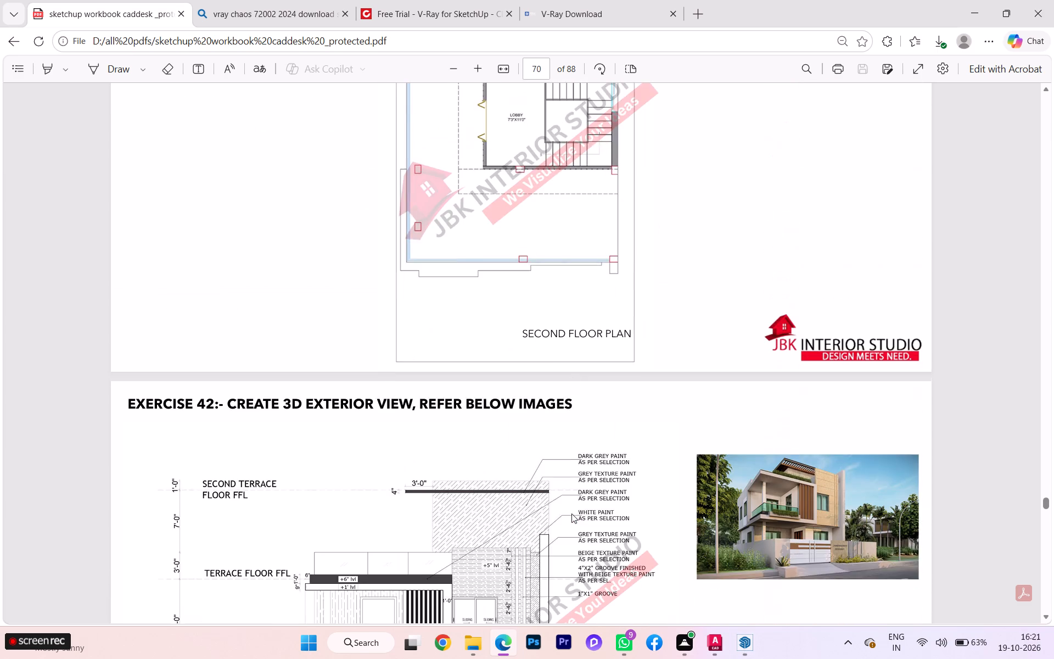
scroll(571, 510, "down", 1)
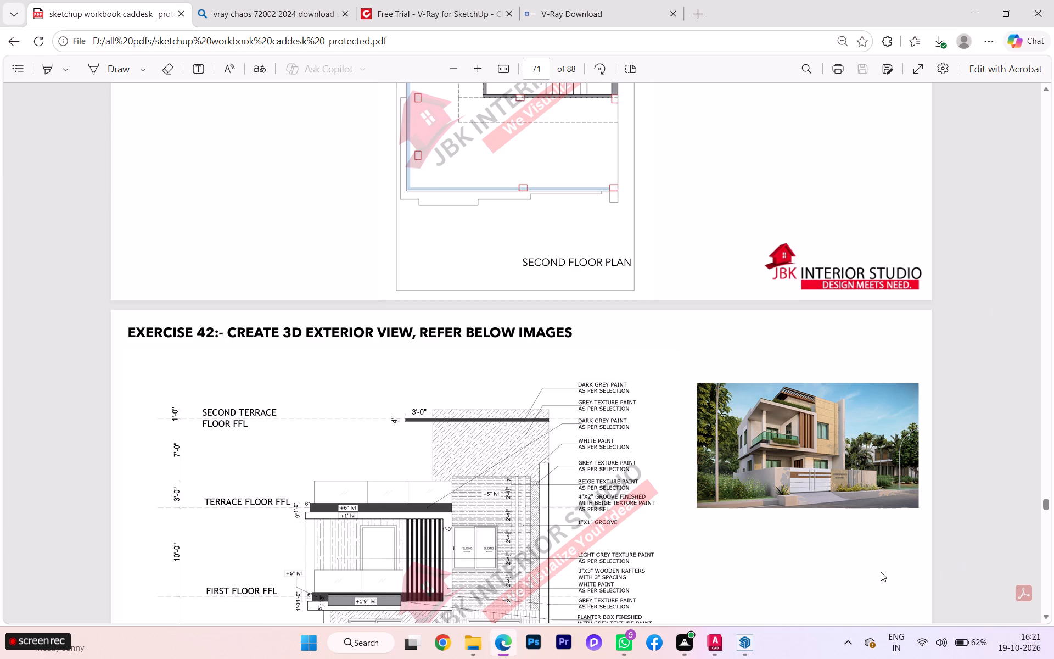
left_click(716, 589)
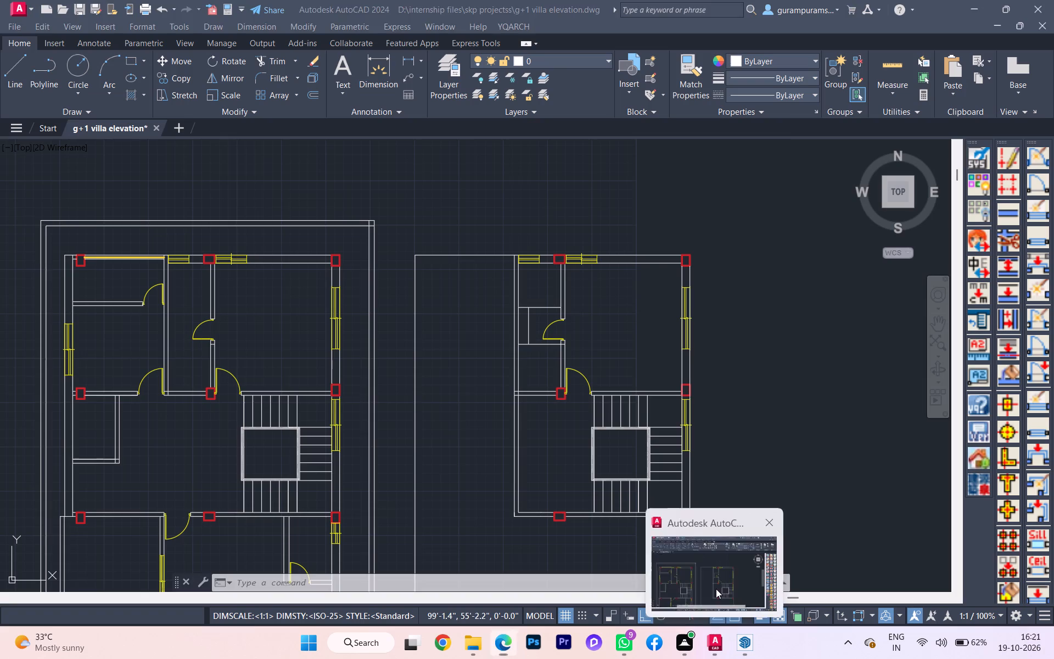
Group the whole second-floor plan, including its terrace outline, into one unnamed group.
scroll(542, 372, "down", 1)
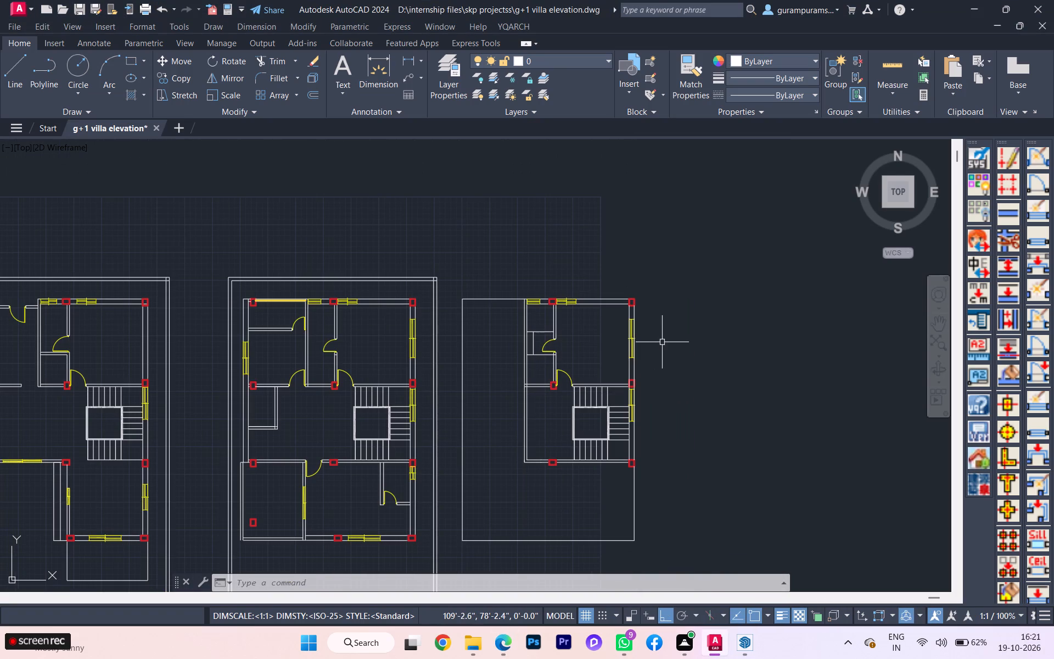
scroll(697, 333, "down", 1)
scroll(486, 410, "up", 1)
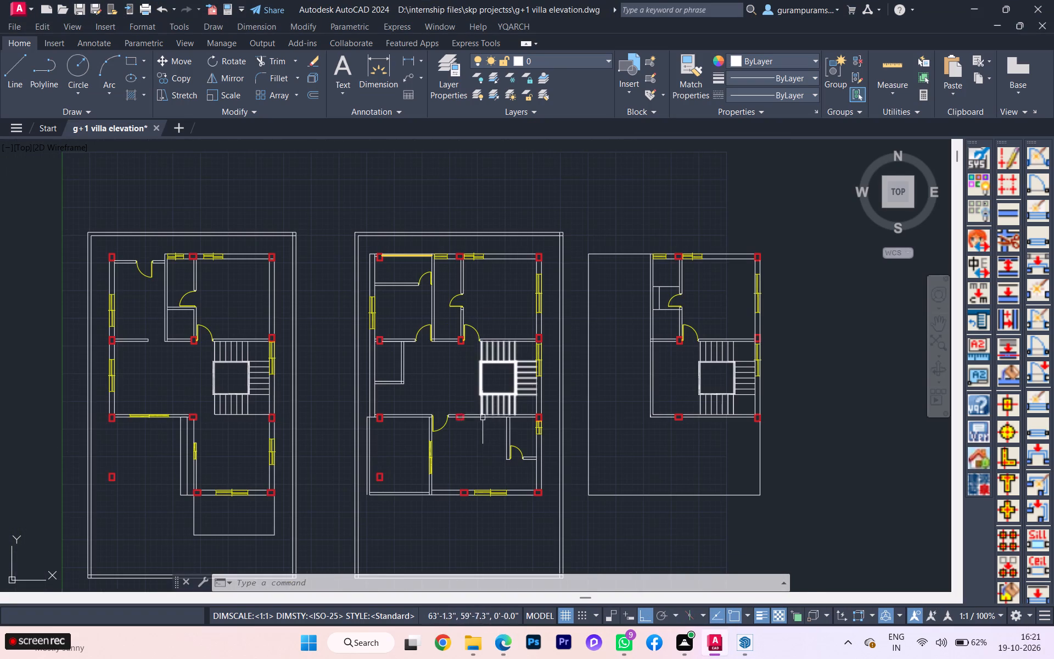
middle_click_drag(479, 429, 480, 390)
scroll(480, 390, "down", 1)
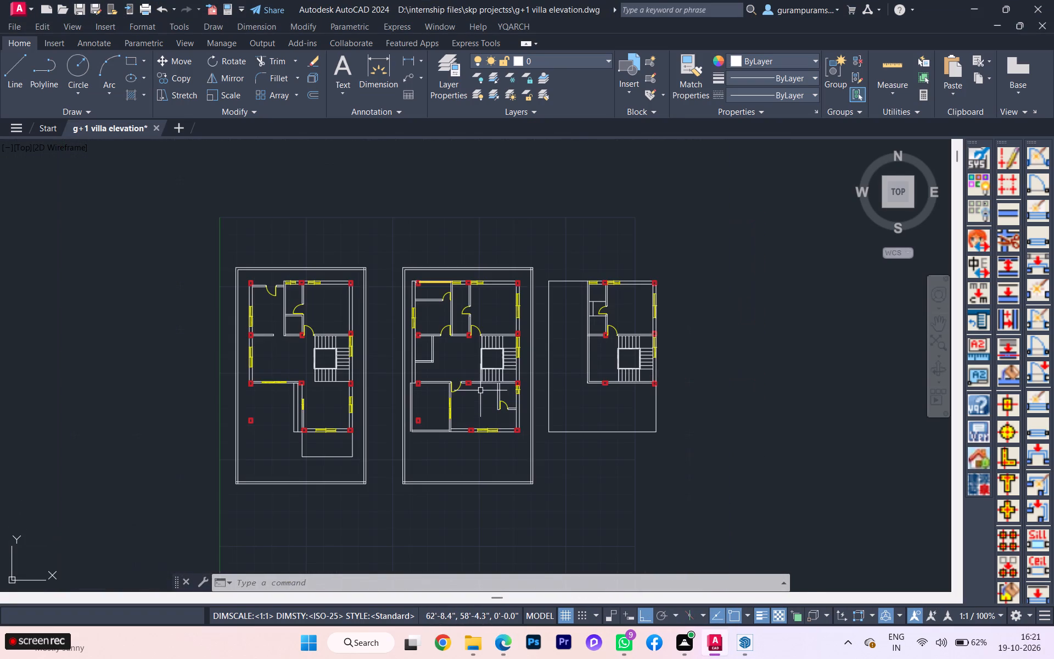
left_click(552, 265)
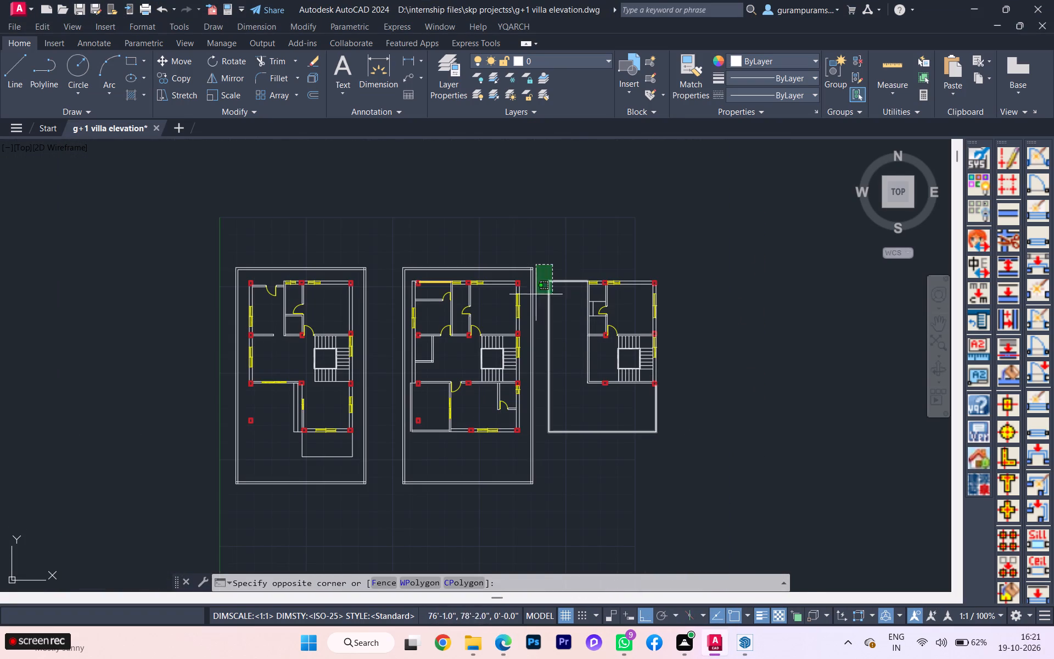
left_click(695, 473)
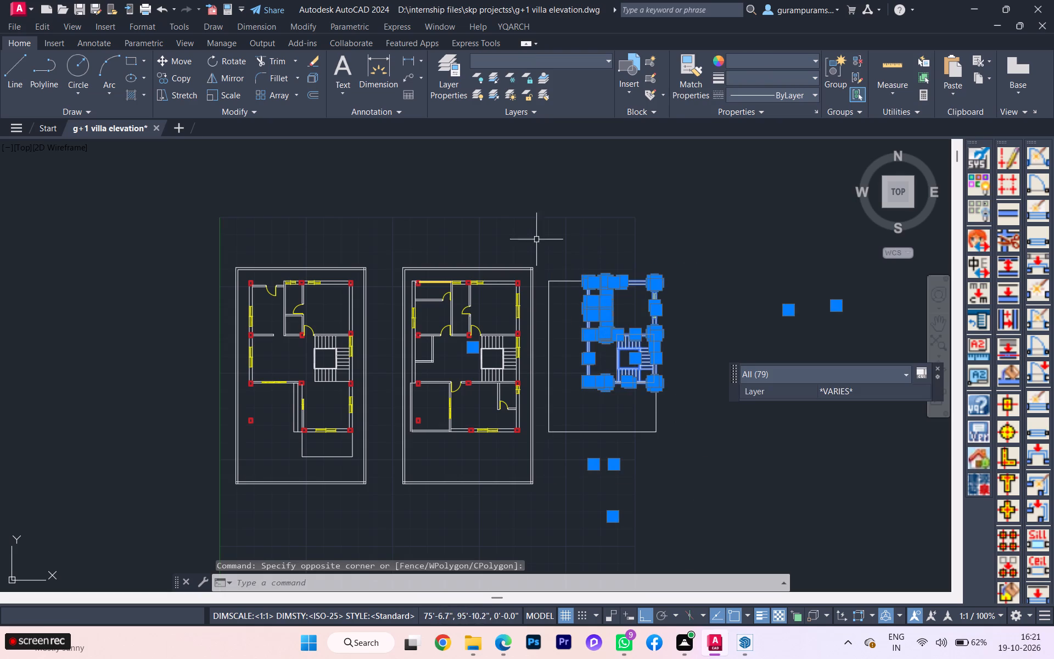
left_click(534, 240)
left_click(682, 469)
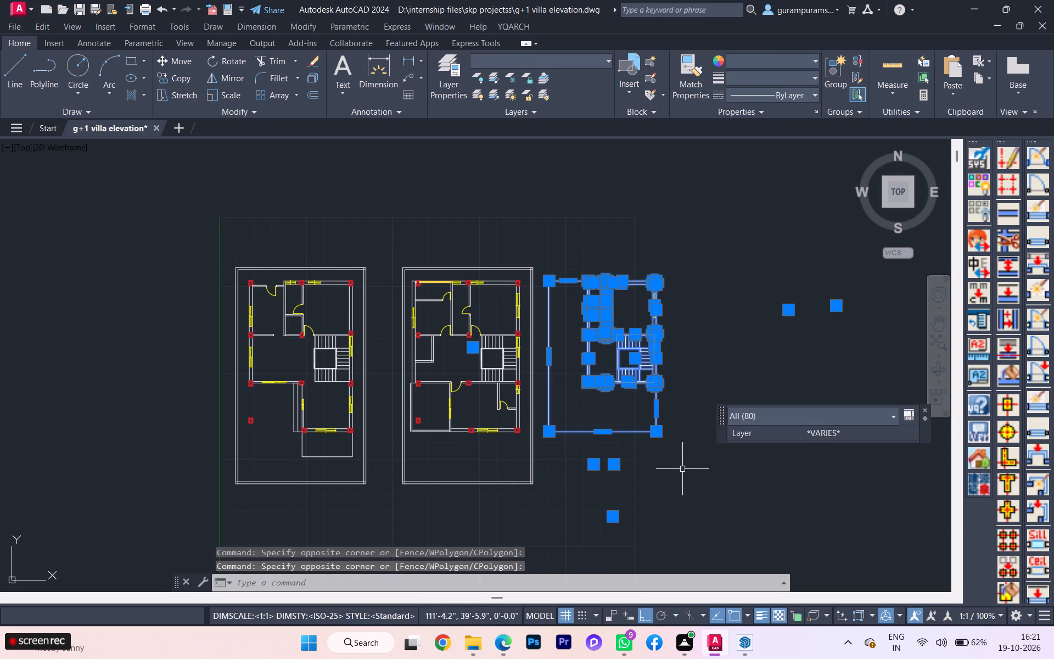
scroll(618, 433, "down", 1)
scroll(605, 431, "up", 1)
scroll(507, 364, "up", 1)
scroll(507, 364, "down", 1)
scroll(507, 364, "up", 2)
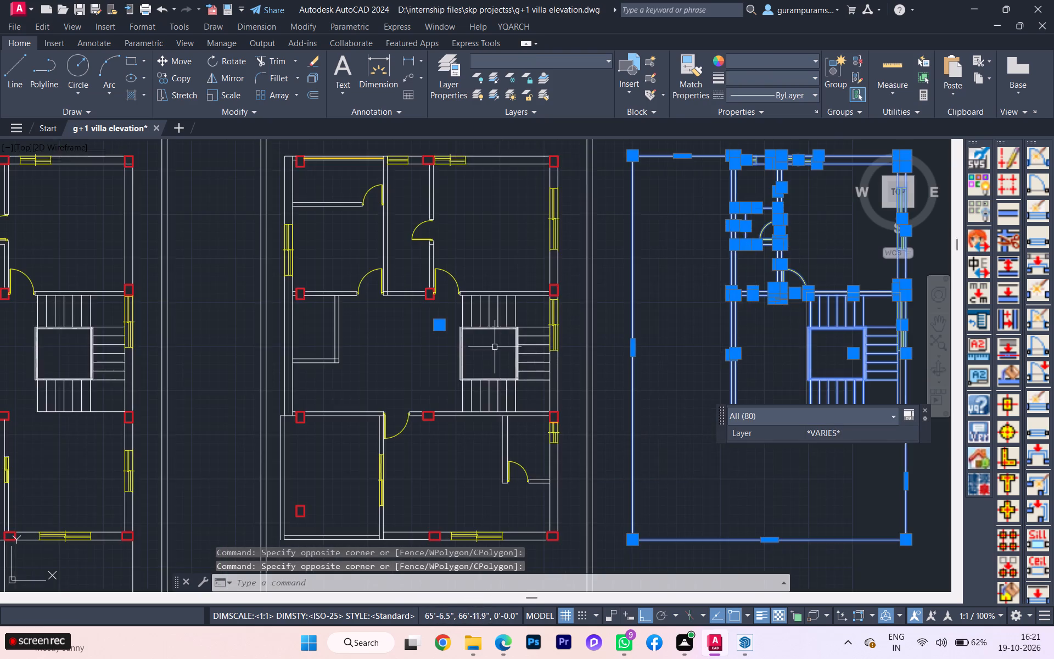
scroll(488, 343, "up", 2)
scroll(433, 321, "up", 2)
scroll(414, 310, "down", 3)
scroll(416, 320, "up", 2)
scroll(417, 322, "down", 1)
scroll(559, 362, "down", 1)
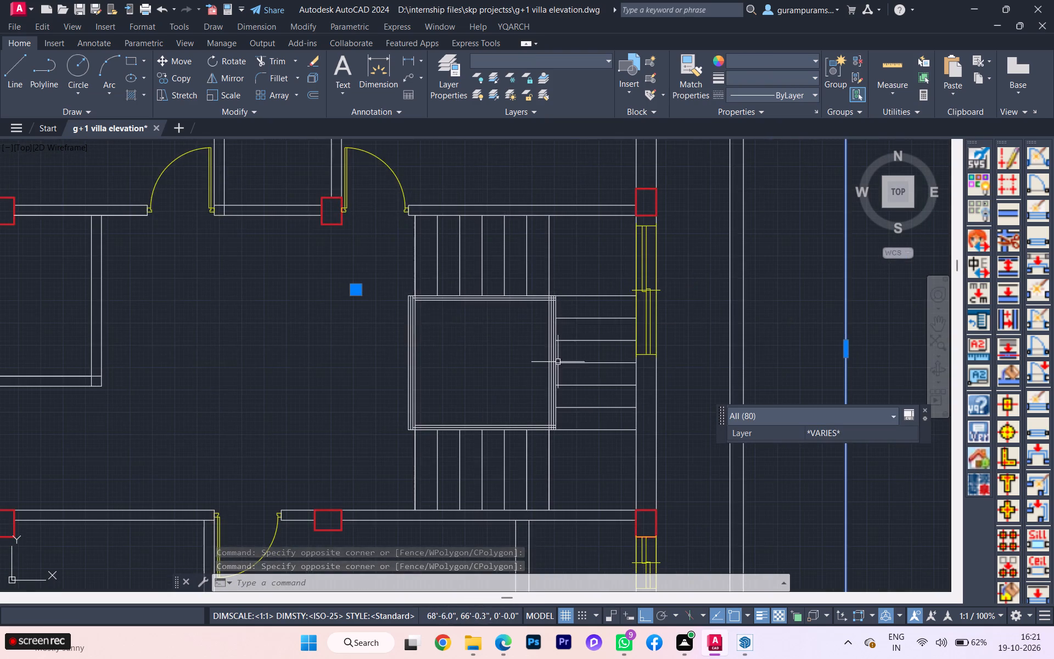
scroll(559, 362, "down", 3)
scroll(682, 482, "up", 1)
scroll(682, 482, "down", 1)
scroll(682, 482, "up", 1)
scroll(682, 482, "down", 1)
scroll(682, 482, "up", 1)
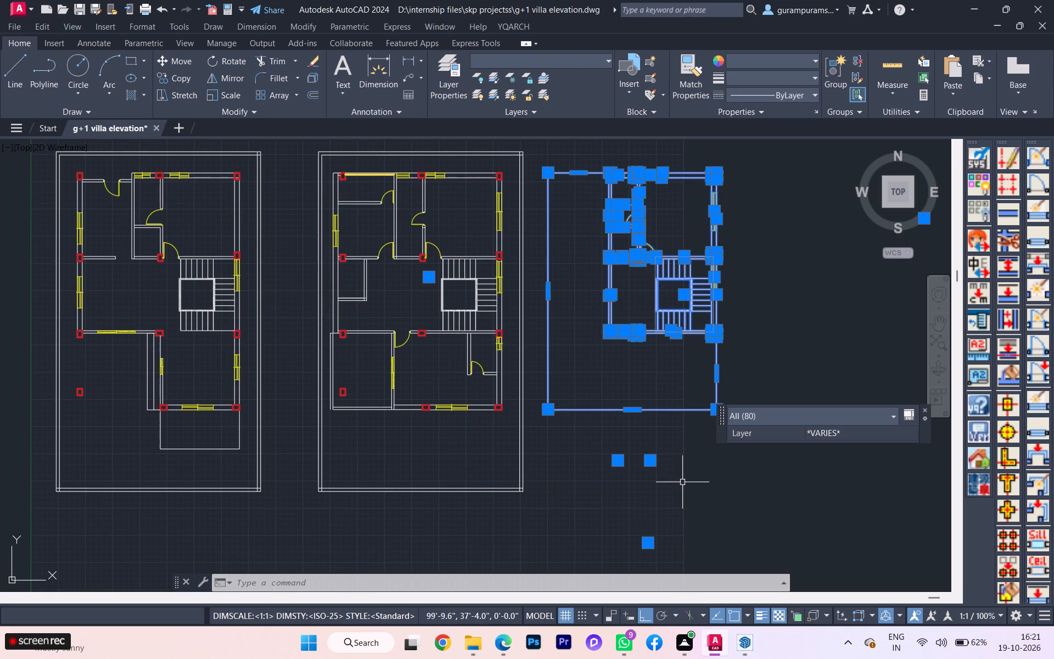
key("g")
key("Return")
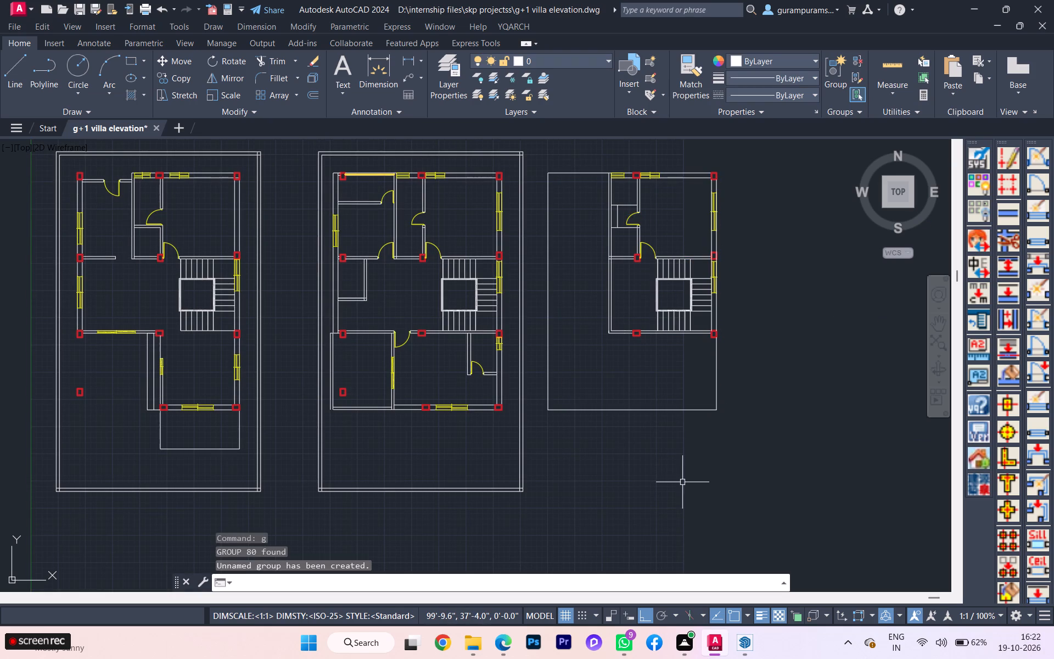
Group the whole first-floor plan, including its outer boundary lines, into one unnamed group.
scroll(692, 481, "down", 1)
scroll(692, 481, "up", 1)
scroll(696, 430, "down", 3)
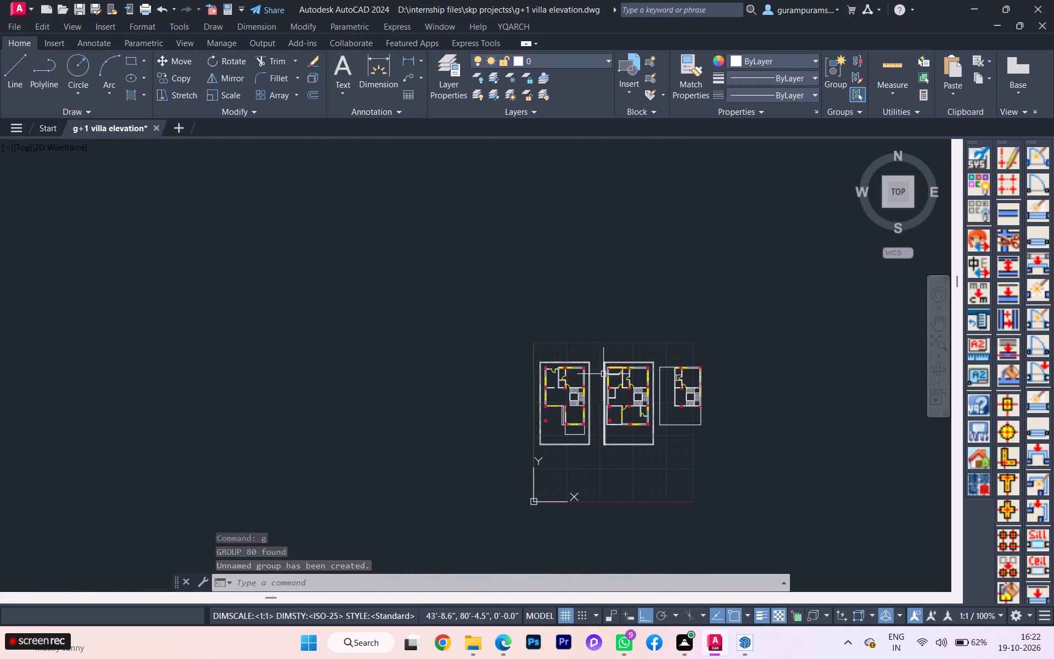
scroll(599, 344, "up", 2)
middle_click_drag(613, 243, 615, 234)
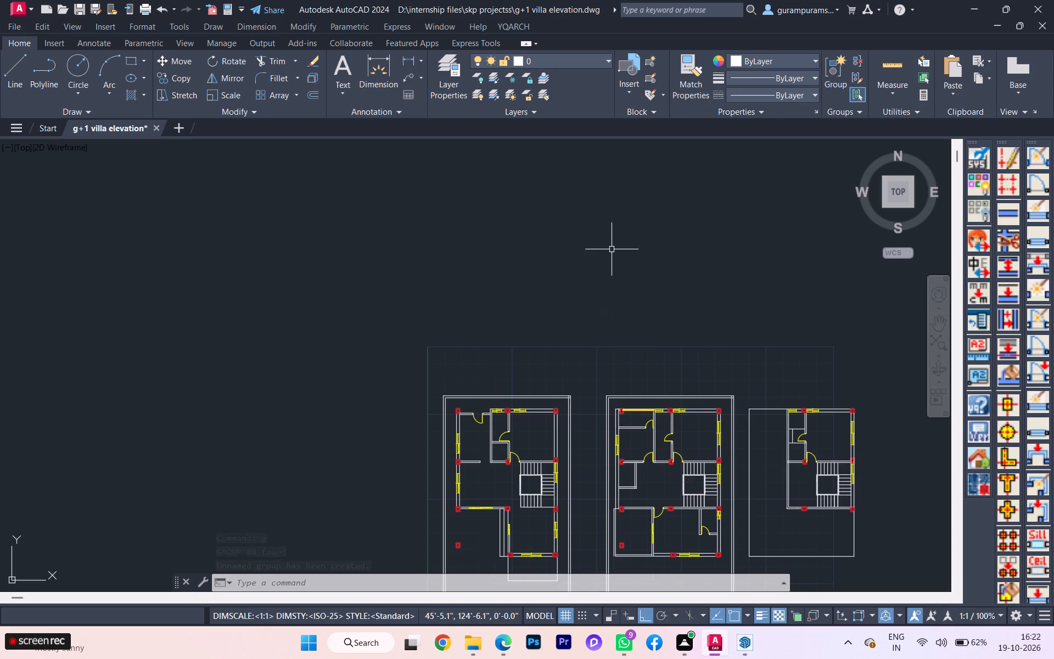
middle_click_drag(615, 234, 616, 229)
scroll(606, 223, "down", 1)
middle_click_drag(620, 399, 616, 354)
left_click(593, 259)
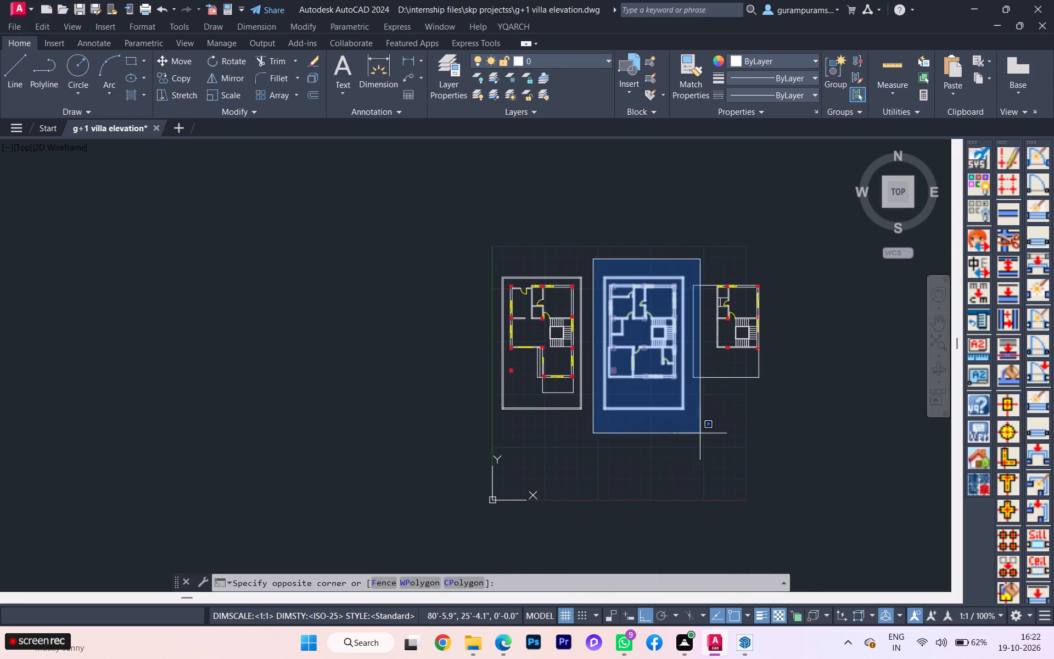
left_click(690, 438)
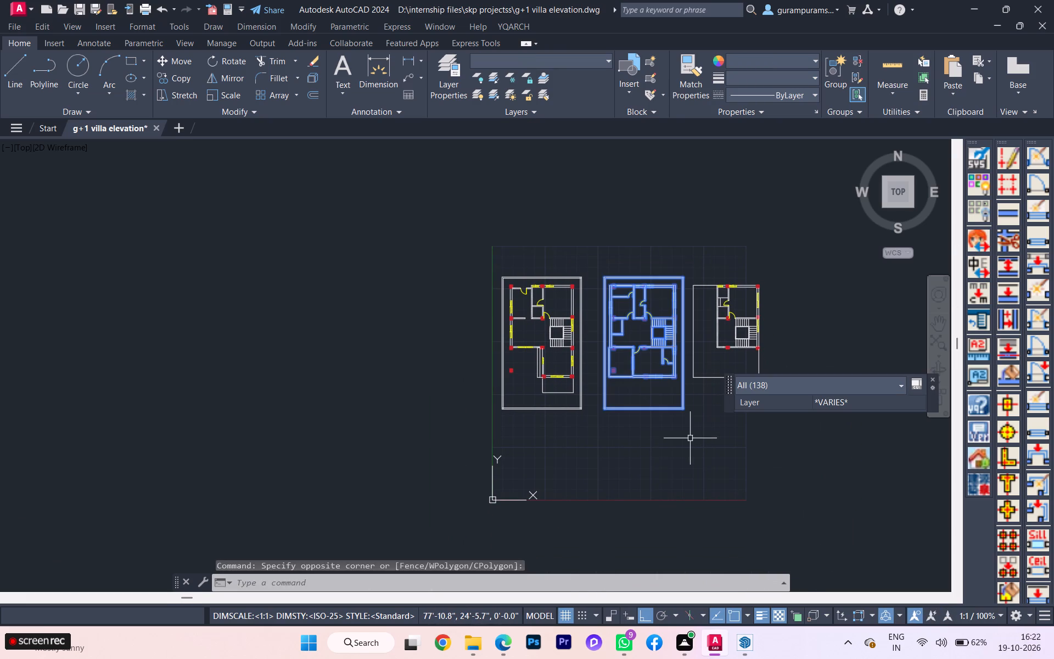
key("g")
key("Return")
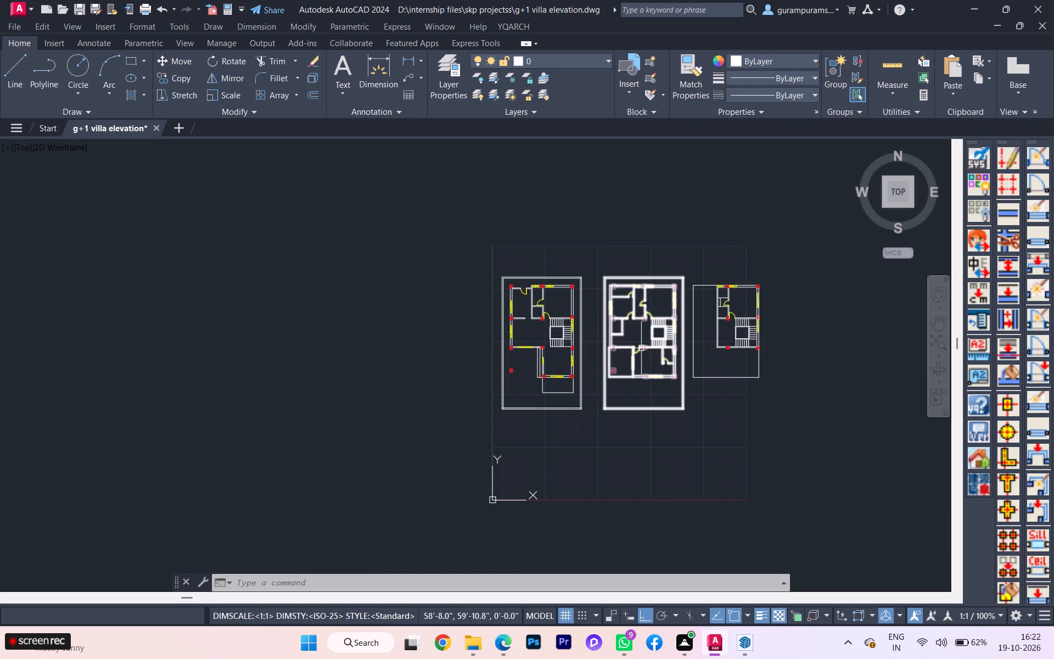
Copy all three floor plans to the clipboard.
left_click(475, 248)
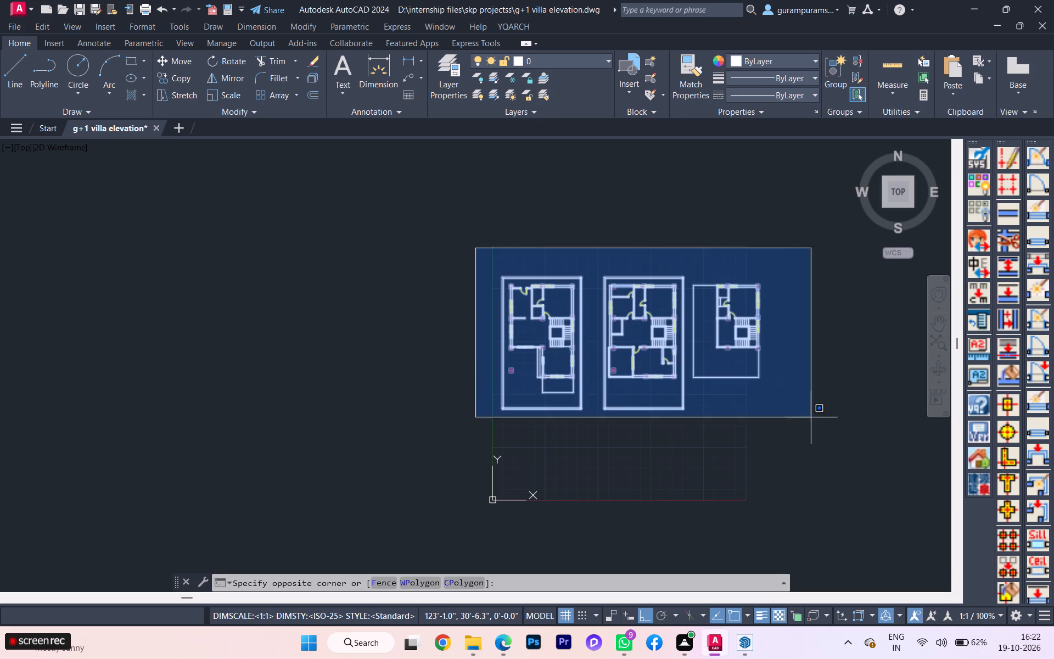
left_click(798, 431)
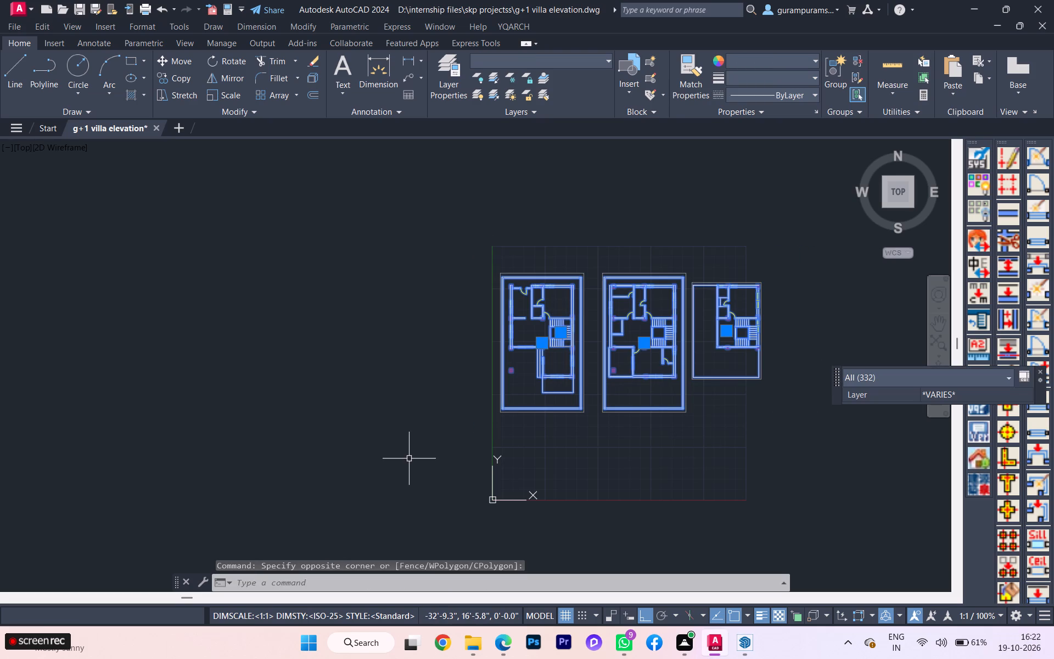
key("ctrl+c")
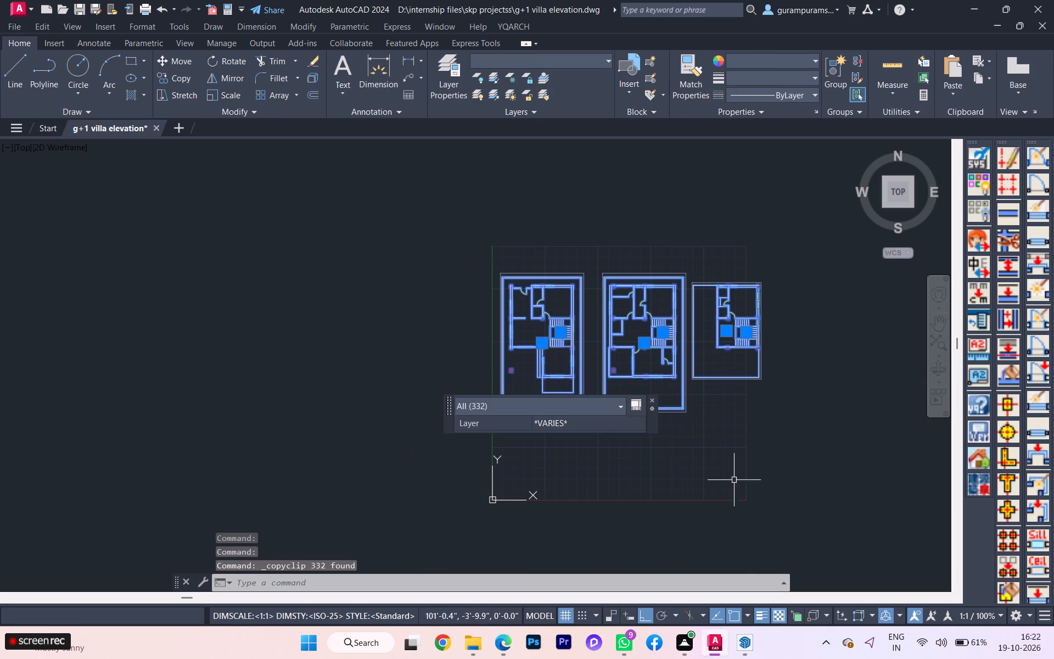
Switch to SketchUp and create a new model from the Architectural template in inches.
left_click(735, 590)
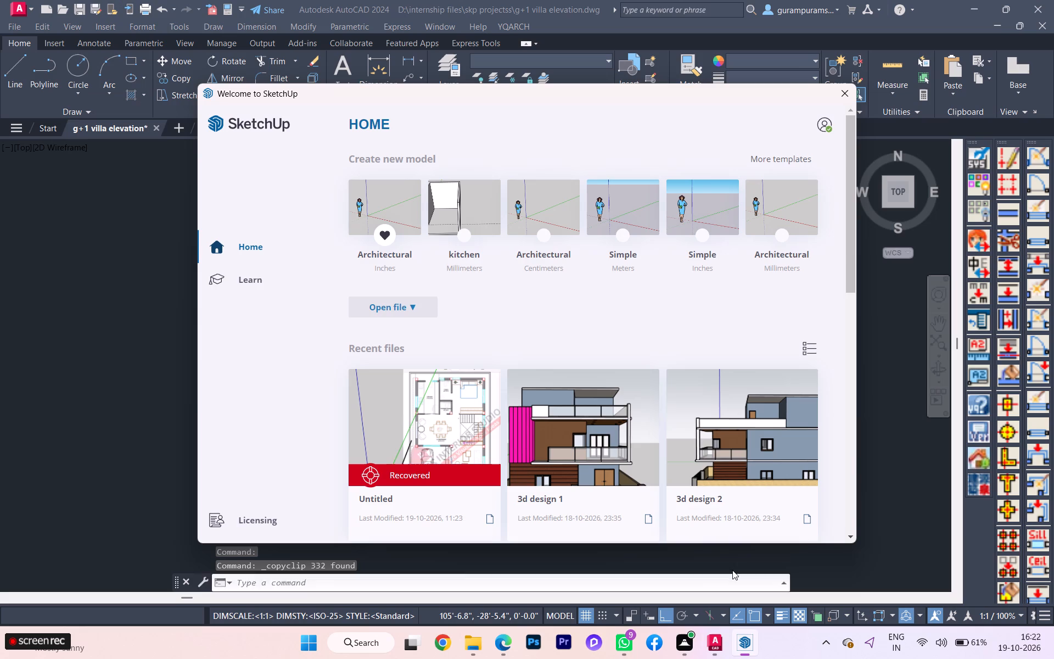
double_click(410, 234)
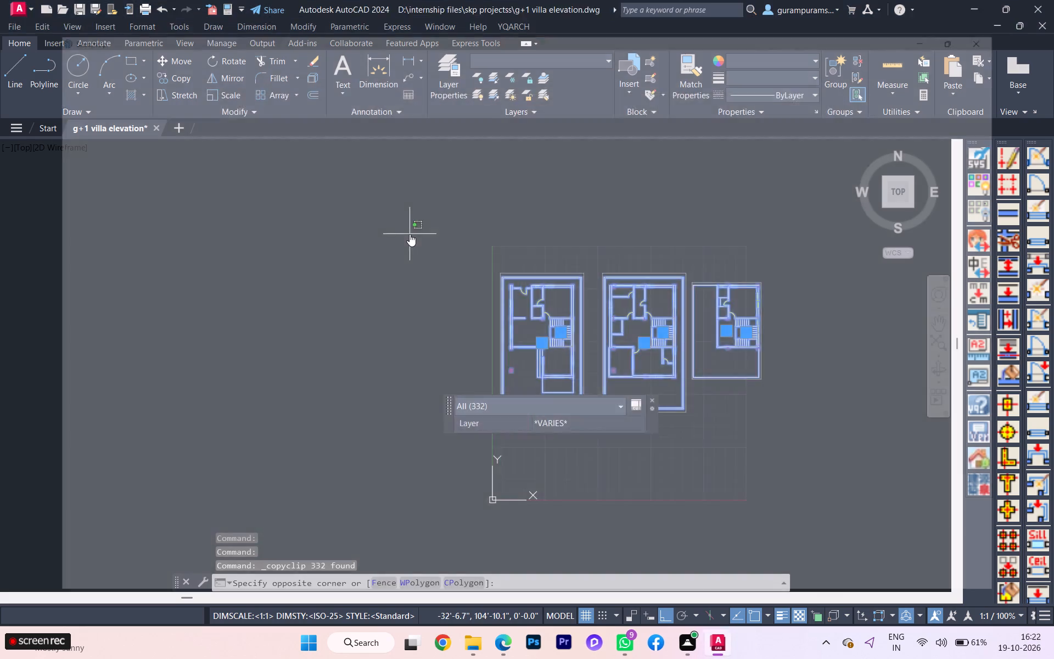
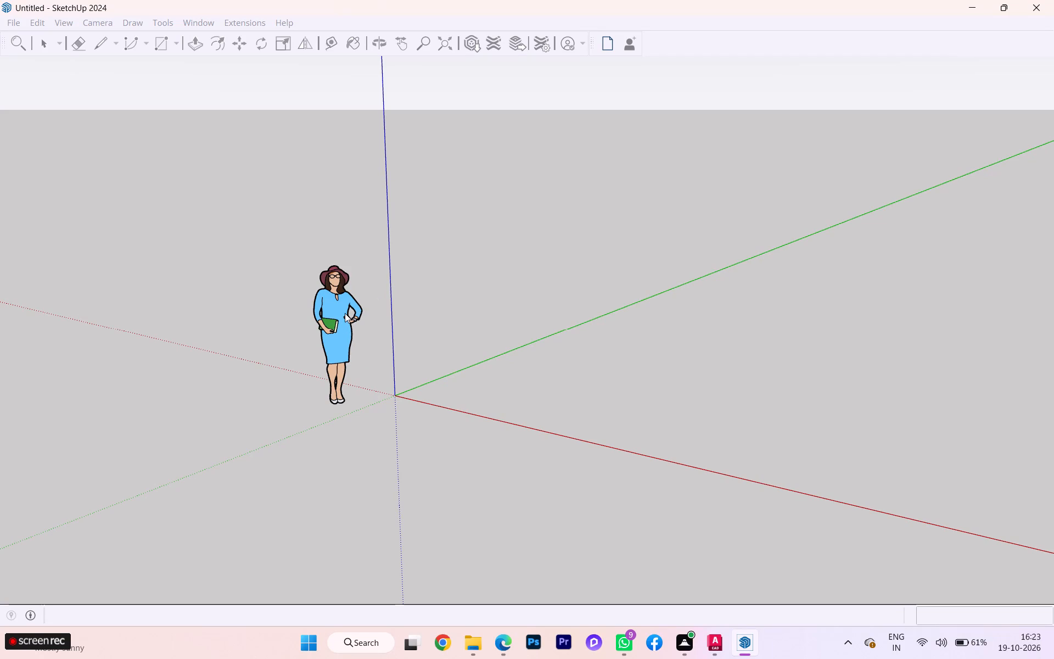
Delete the default scale figure from the new model and dismiss the D5 Lite update notice.
scroll(345, 313, "up", 1)
scroll(345, 313, "down", 2)
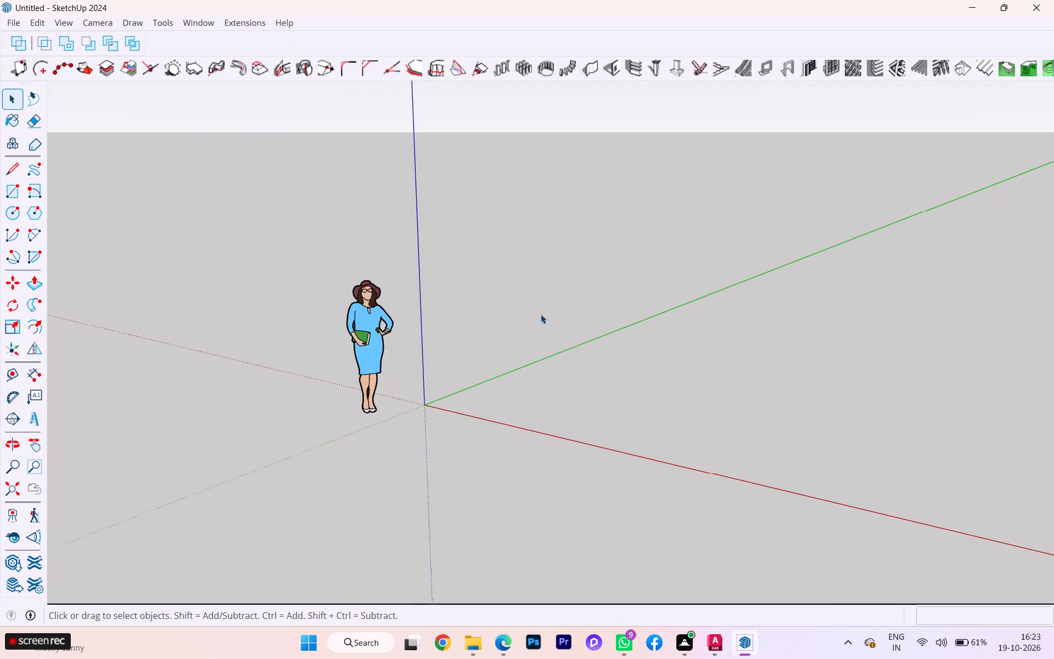
left_click(369, 309)
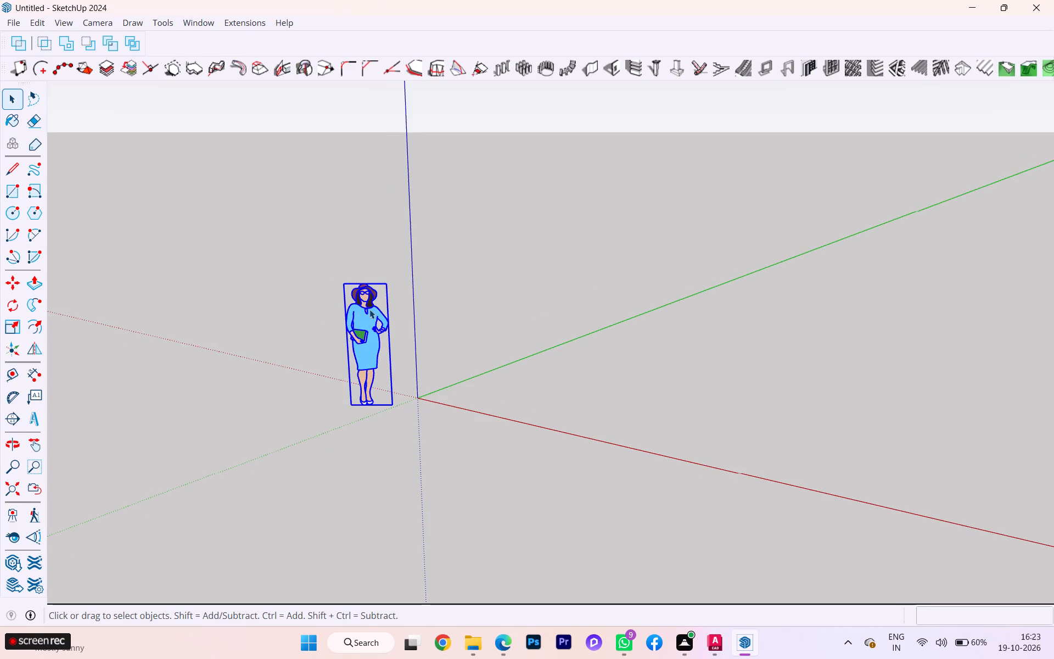
key("Delete")
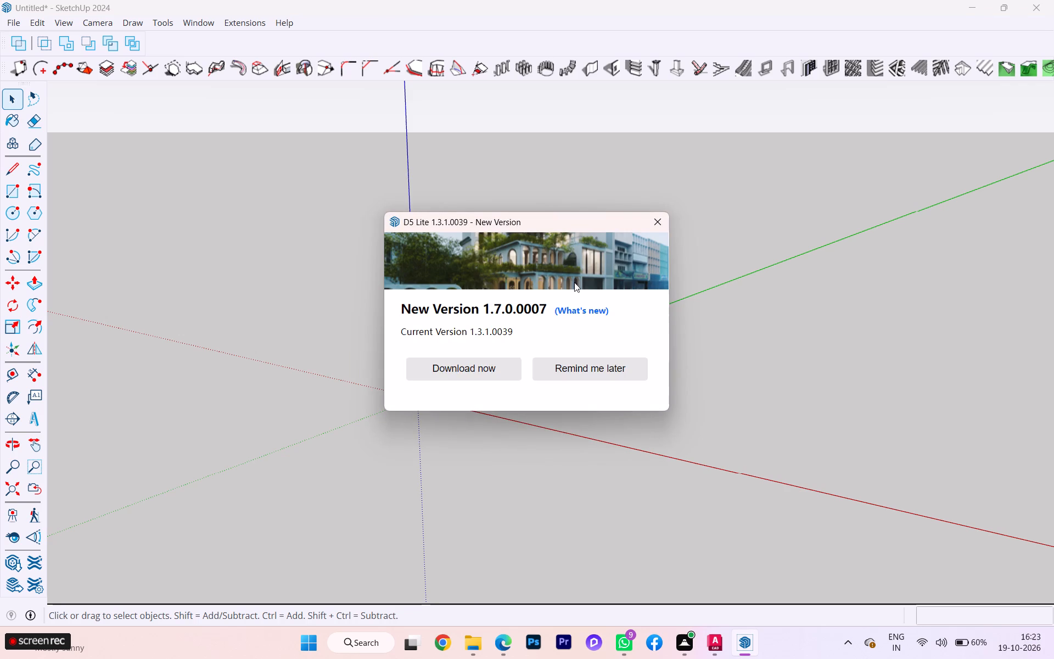
left_click(661, 222)
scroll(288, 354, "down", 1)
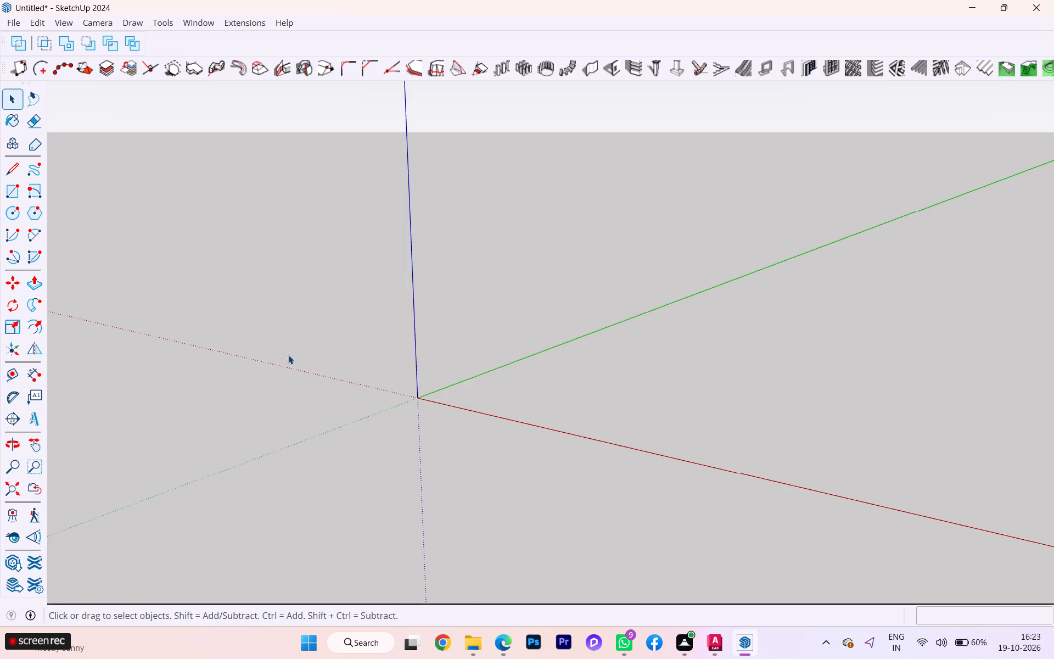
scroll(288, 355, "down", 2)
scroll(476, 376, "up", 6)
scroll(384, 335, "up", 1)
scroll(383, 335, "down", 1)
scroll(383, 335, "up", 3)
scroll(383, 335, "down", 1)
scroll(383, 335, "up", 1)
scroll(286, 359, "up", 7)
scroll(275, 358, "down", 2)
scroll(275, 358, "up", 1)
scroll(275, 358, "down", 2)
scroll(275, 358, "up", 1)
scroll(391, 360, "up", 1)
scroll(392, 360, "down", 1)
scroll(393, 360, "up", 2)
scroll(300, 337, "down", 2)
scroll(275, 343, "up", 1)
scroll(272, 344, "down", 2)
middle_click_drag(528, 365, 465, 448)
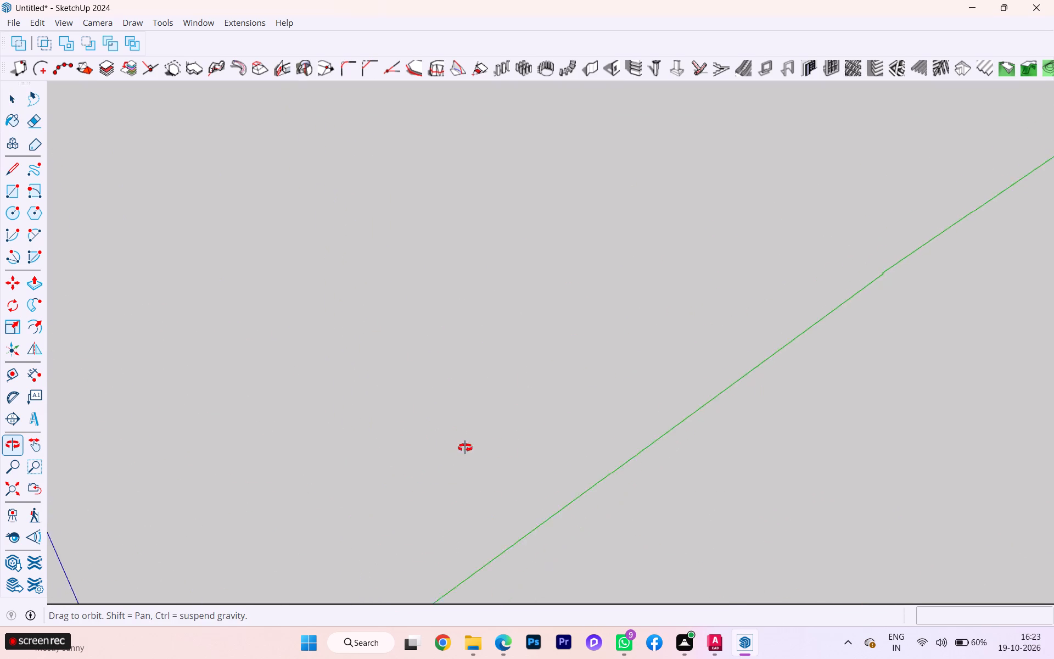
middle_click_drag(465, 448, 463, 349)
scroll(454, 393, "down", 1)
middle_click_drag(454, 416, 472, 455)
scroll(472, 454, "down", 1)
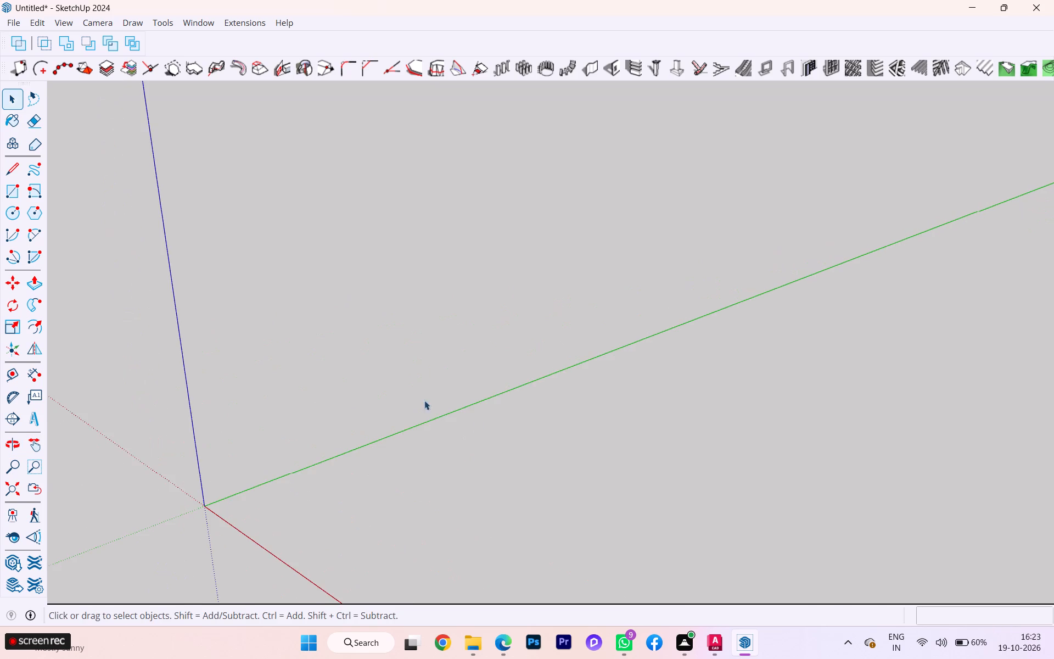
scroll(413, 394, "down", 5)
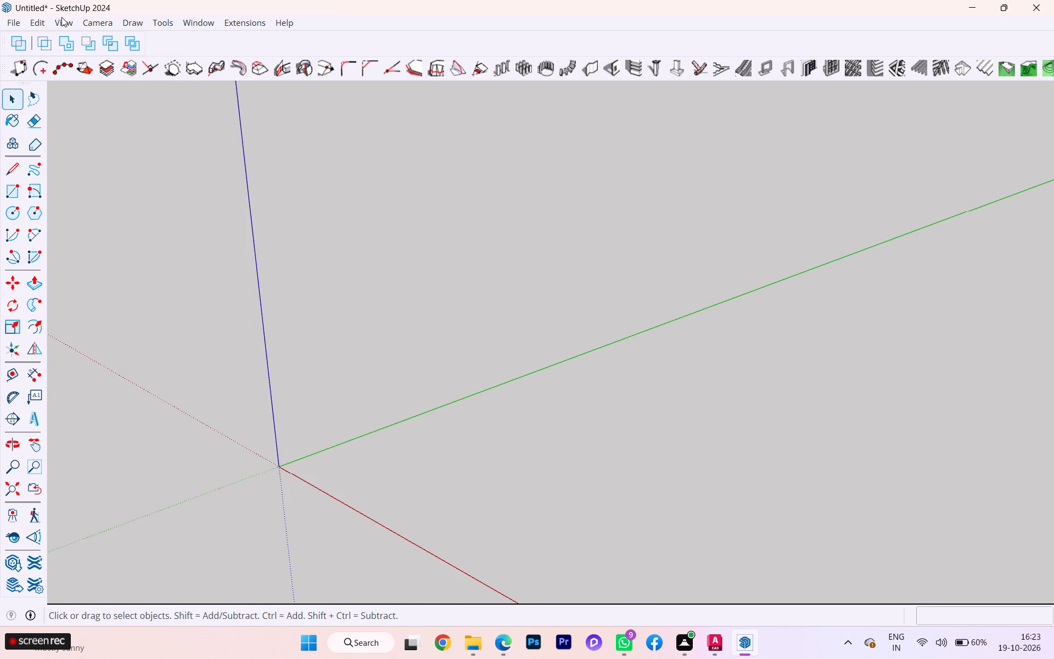
Bring the three copied floor plans into the model with the Paste From AutoCAD extension.
left_click(239, 21)
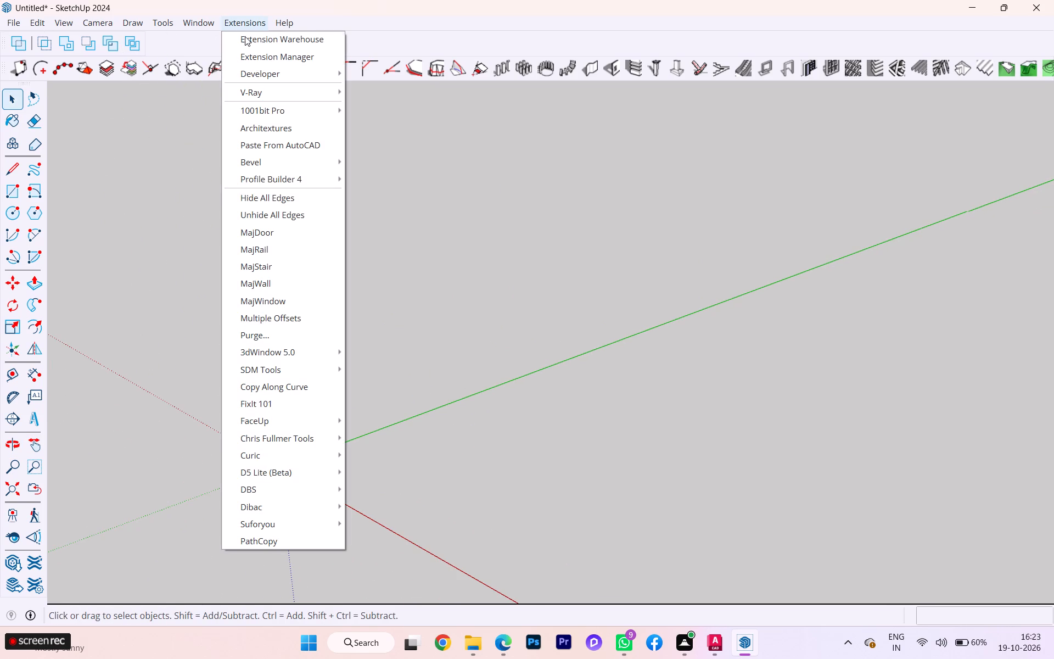
left_click(326, 152)
Open the pasted floor-plan component and inspect how the ground-floor plan's lines are separated, then leave the component.
scroll(554, 311, "down", 2)
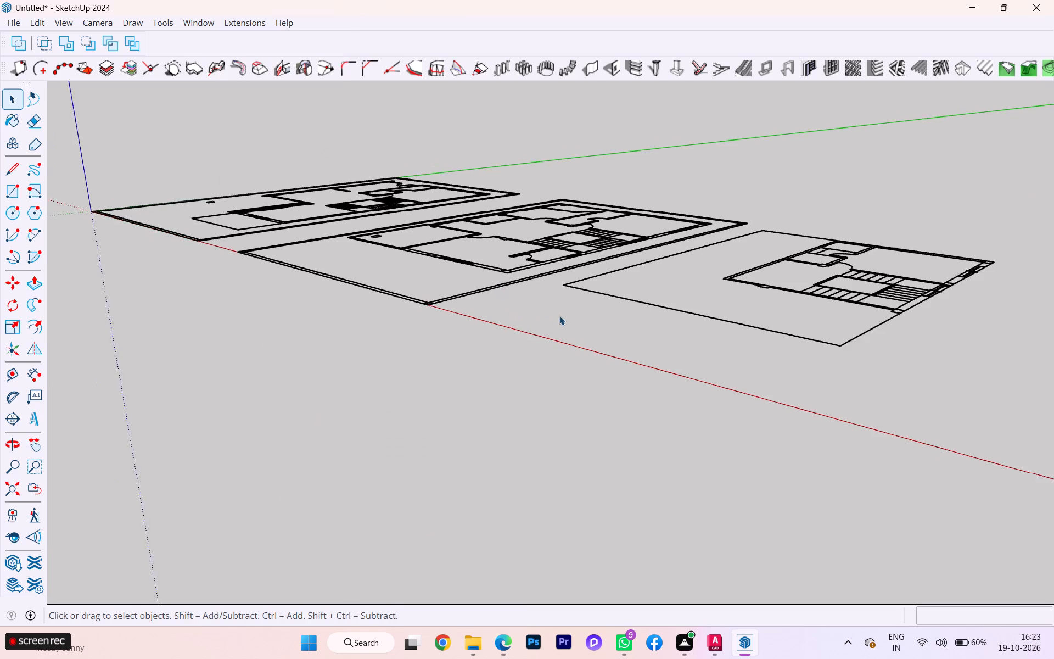
scroll(559, 316, "down", 3)
middle_click_drag(621, 325, 687, 481)
scroll(532, 331, "down", 2)
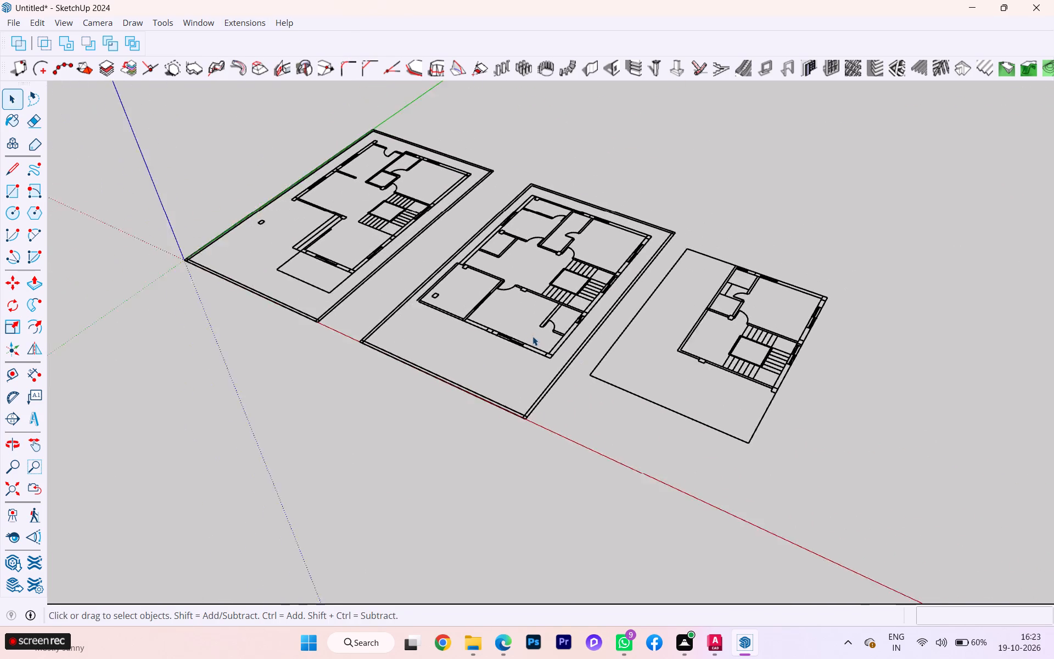
scroll(532, 336, "down", 1)
middle_click_drag(532, 339, 671, 498)
scroll(305, 352, "up", 4)
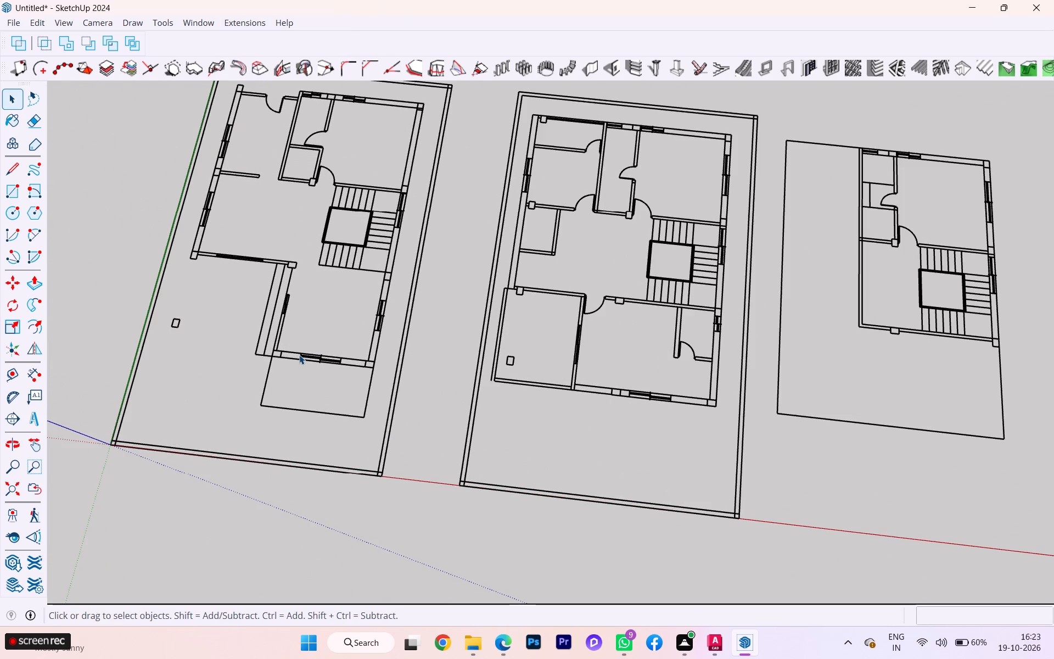
left_click(299, 355)
double_click(299, 355)
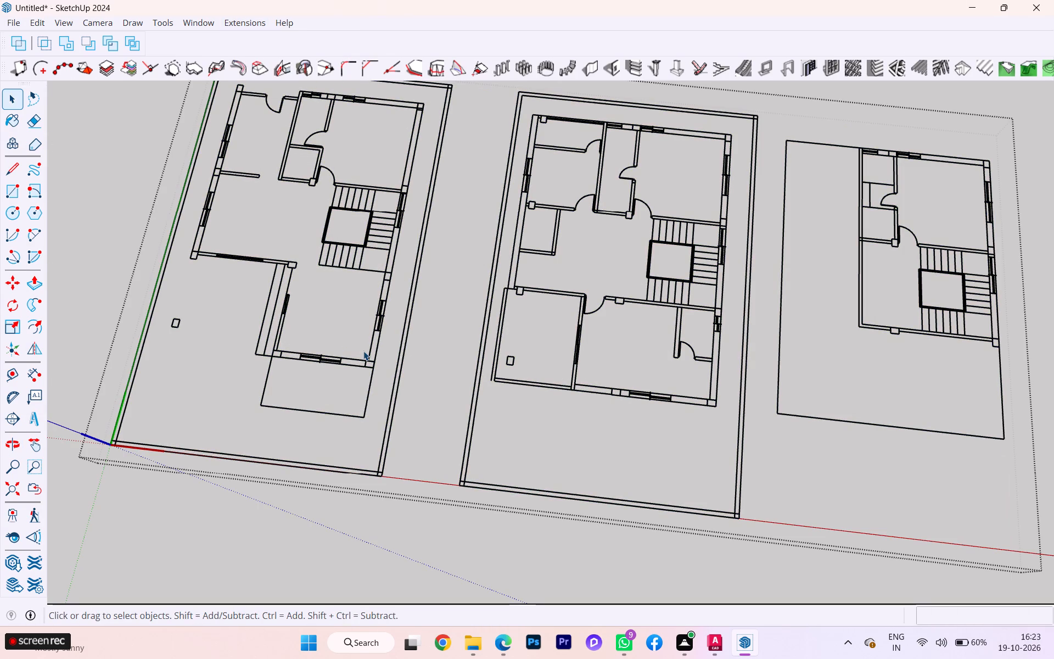
left_click(363, 351)
left_click(365, 364)
left_click(402, 368)
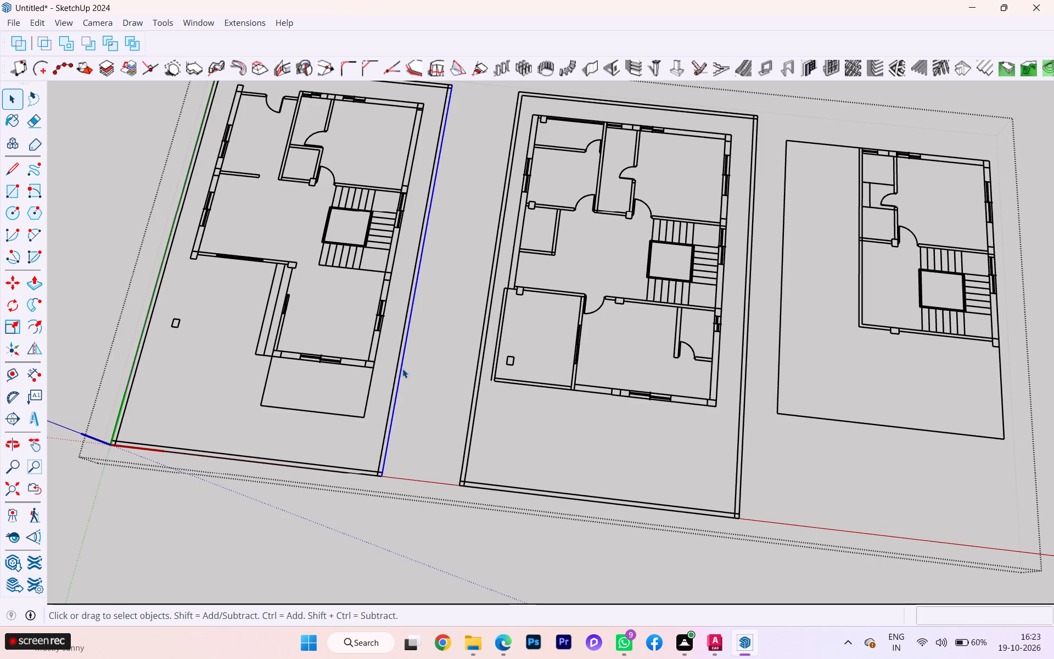
left_click(438, 368)
scroll(439, 376, "down", 2)
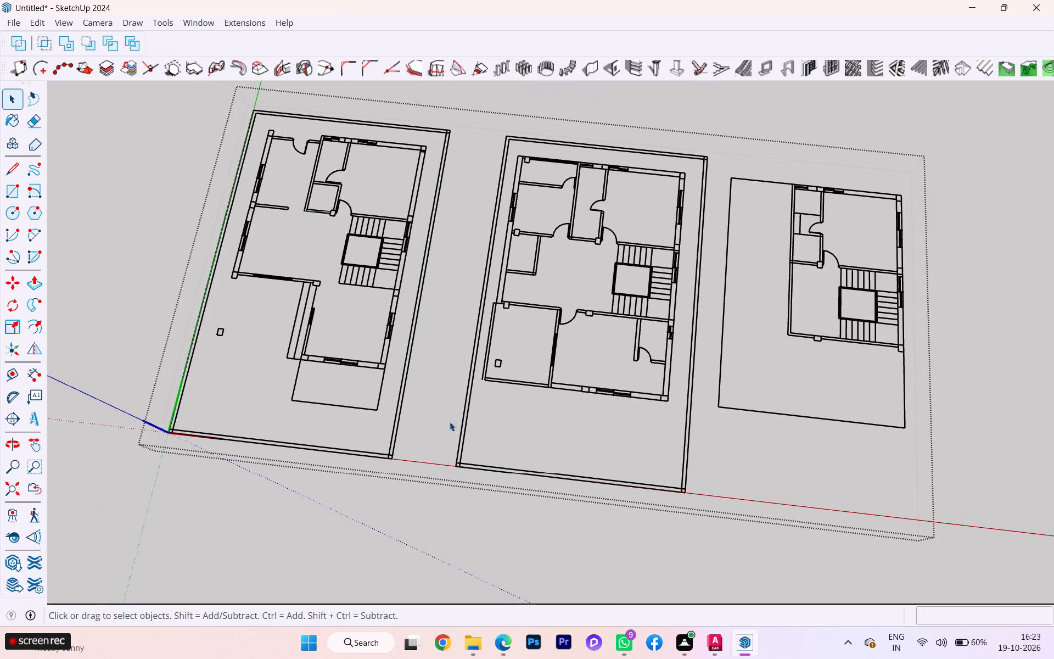
left_click(416, 399)
left_click(194, 487)
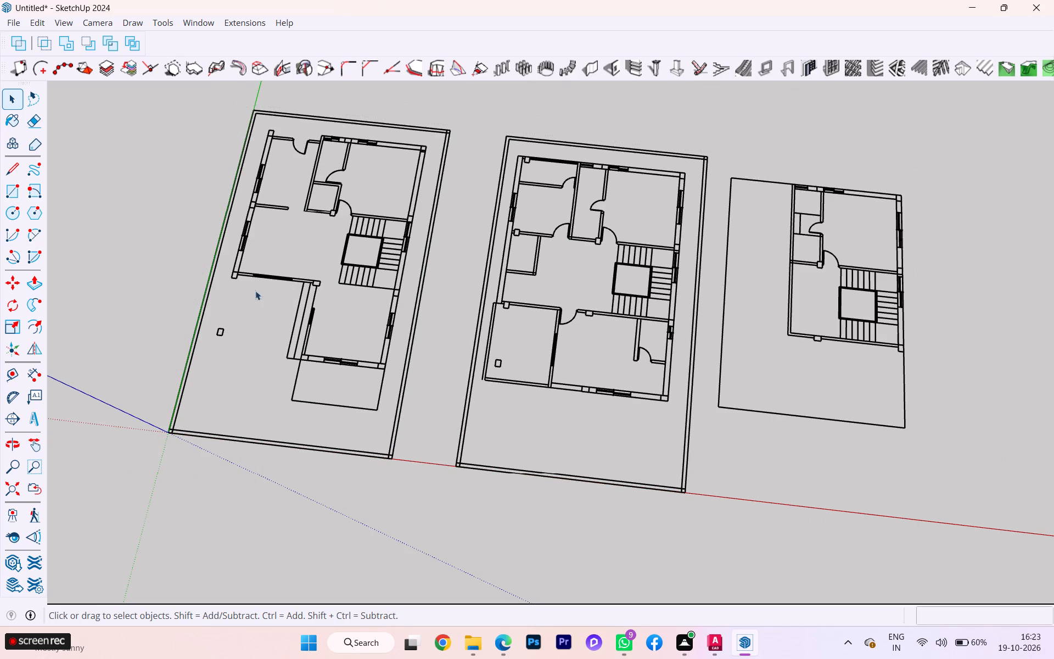
left_click(299, 321)
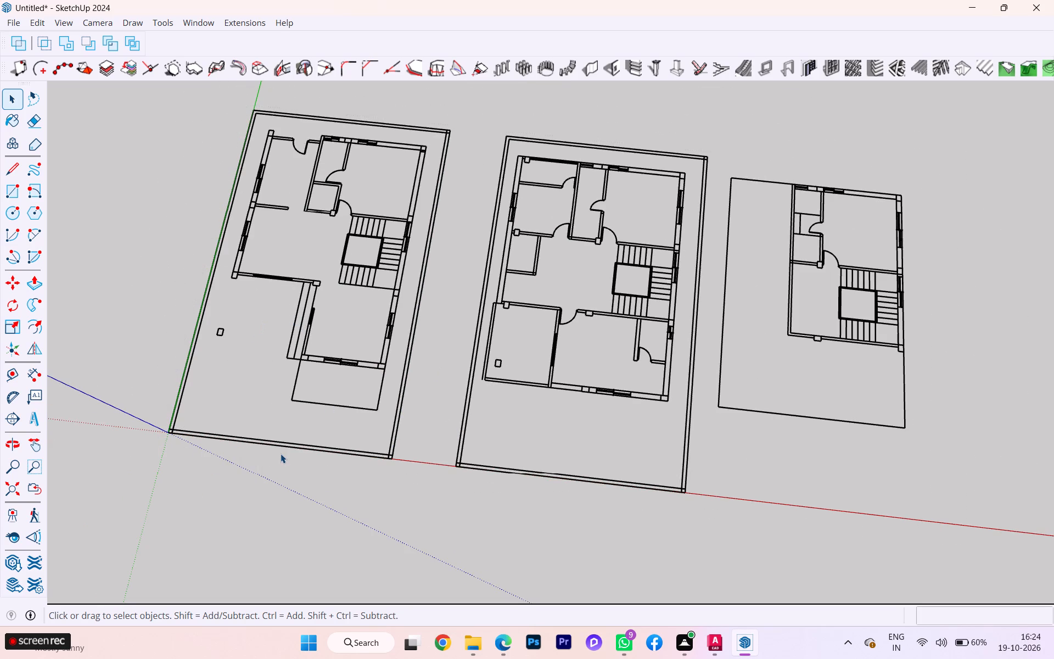
Explode the pasted component that holds all three floor plans.
left_click(284, 448)
right_click(286, 446)
right_click(286, 446)
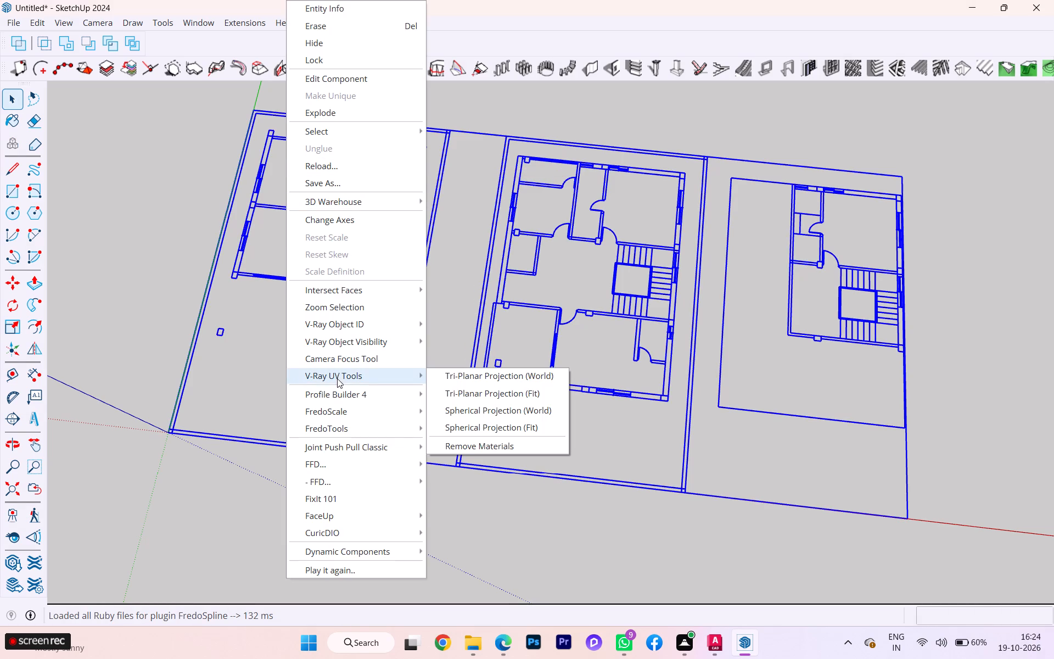
left_click(367, 107)
left_click(127, 248)
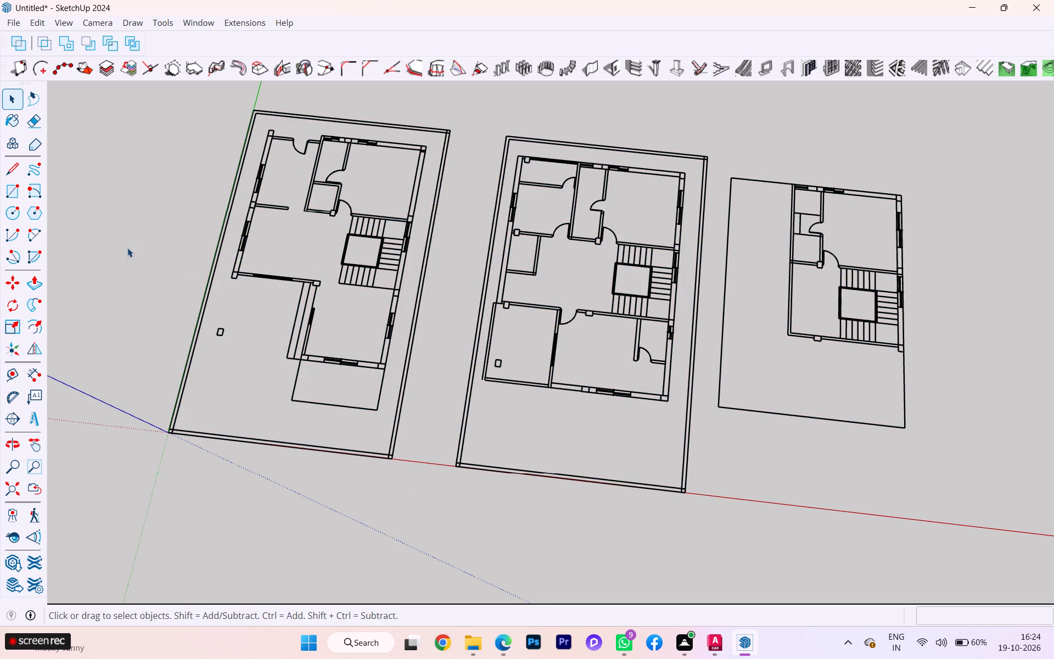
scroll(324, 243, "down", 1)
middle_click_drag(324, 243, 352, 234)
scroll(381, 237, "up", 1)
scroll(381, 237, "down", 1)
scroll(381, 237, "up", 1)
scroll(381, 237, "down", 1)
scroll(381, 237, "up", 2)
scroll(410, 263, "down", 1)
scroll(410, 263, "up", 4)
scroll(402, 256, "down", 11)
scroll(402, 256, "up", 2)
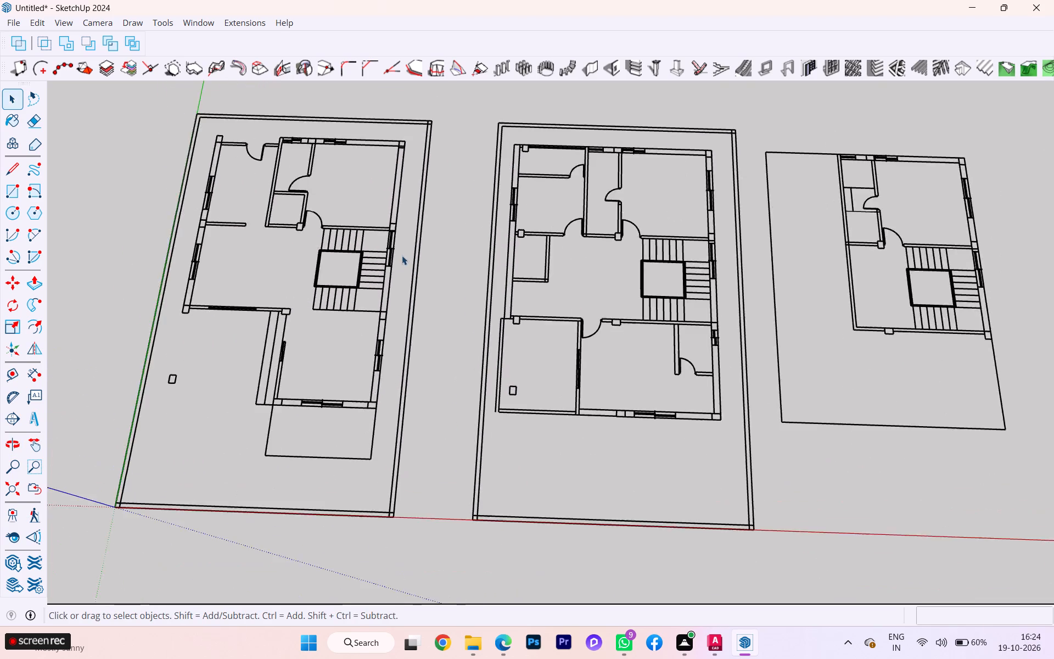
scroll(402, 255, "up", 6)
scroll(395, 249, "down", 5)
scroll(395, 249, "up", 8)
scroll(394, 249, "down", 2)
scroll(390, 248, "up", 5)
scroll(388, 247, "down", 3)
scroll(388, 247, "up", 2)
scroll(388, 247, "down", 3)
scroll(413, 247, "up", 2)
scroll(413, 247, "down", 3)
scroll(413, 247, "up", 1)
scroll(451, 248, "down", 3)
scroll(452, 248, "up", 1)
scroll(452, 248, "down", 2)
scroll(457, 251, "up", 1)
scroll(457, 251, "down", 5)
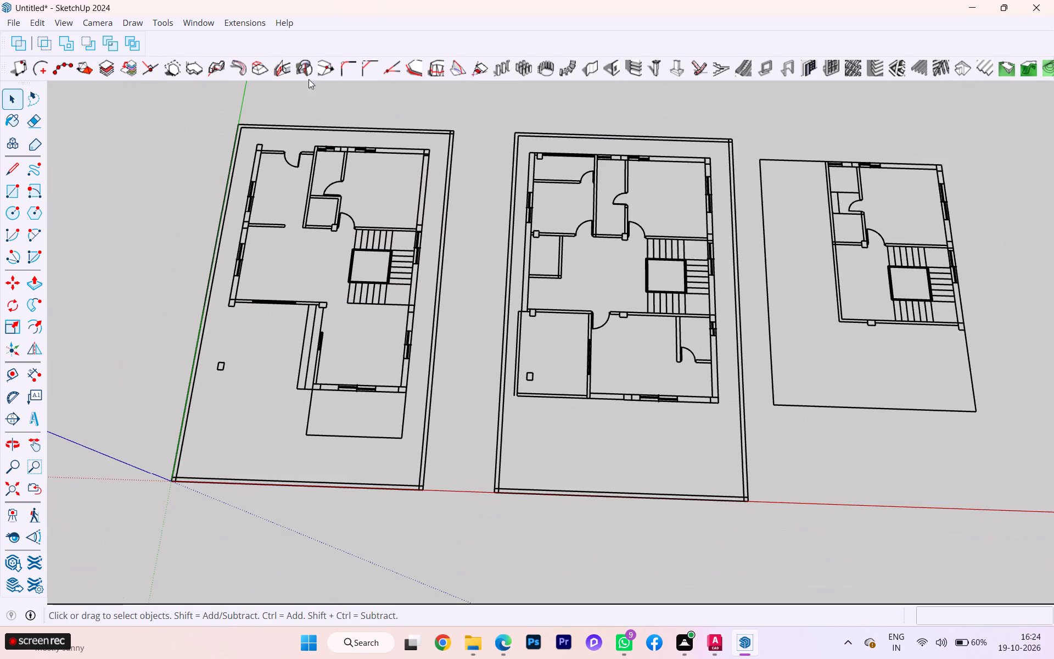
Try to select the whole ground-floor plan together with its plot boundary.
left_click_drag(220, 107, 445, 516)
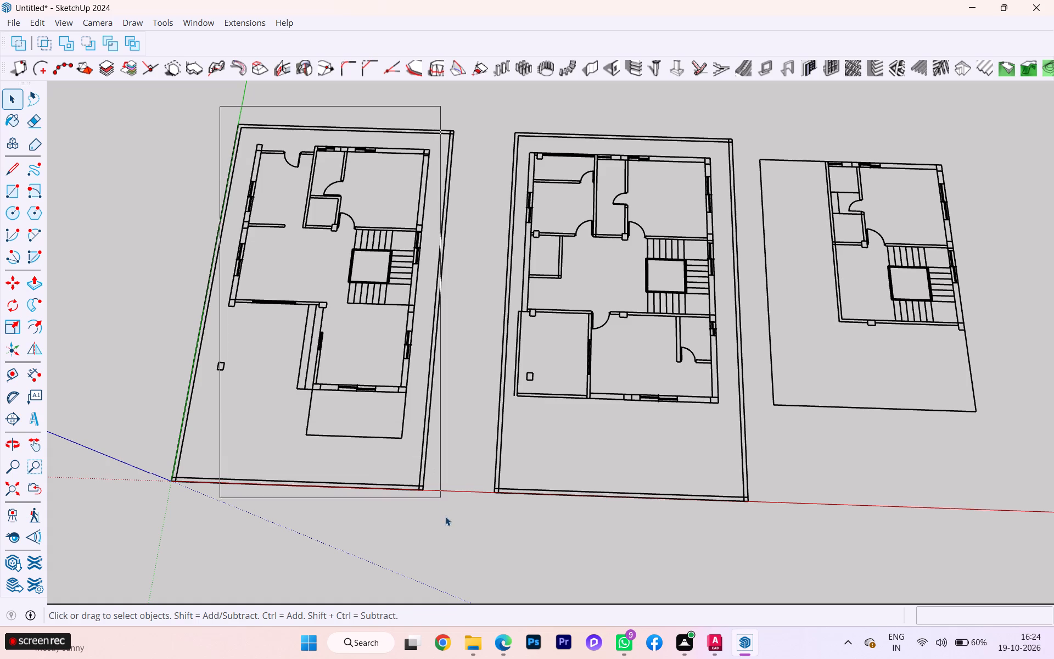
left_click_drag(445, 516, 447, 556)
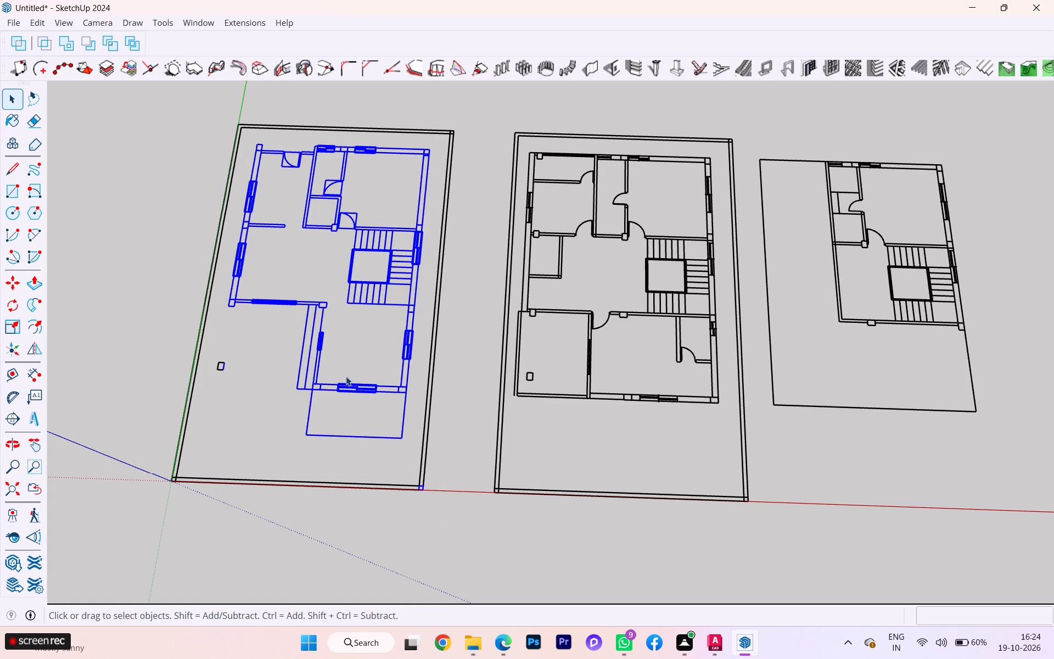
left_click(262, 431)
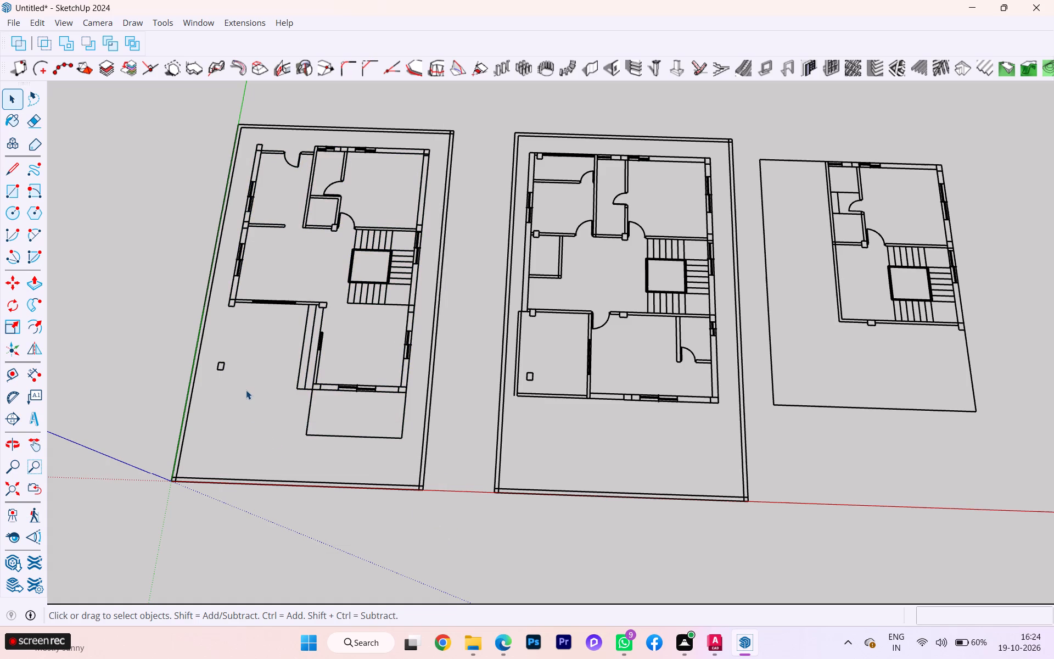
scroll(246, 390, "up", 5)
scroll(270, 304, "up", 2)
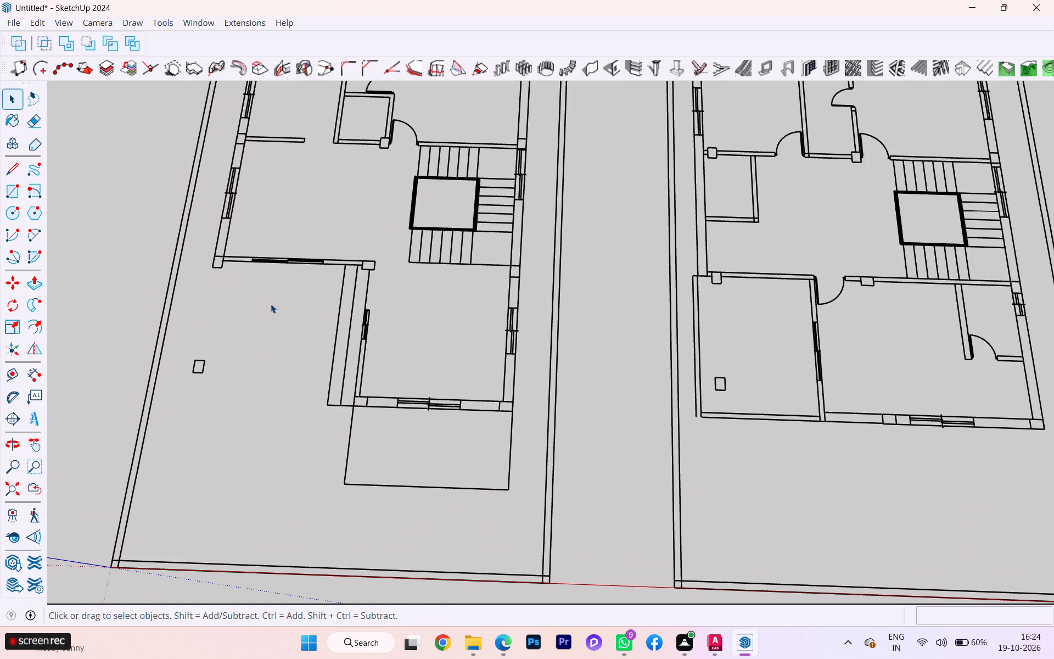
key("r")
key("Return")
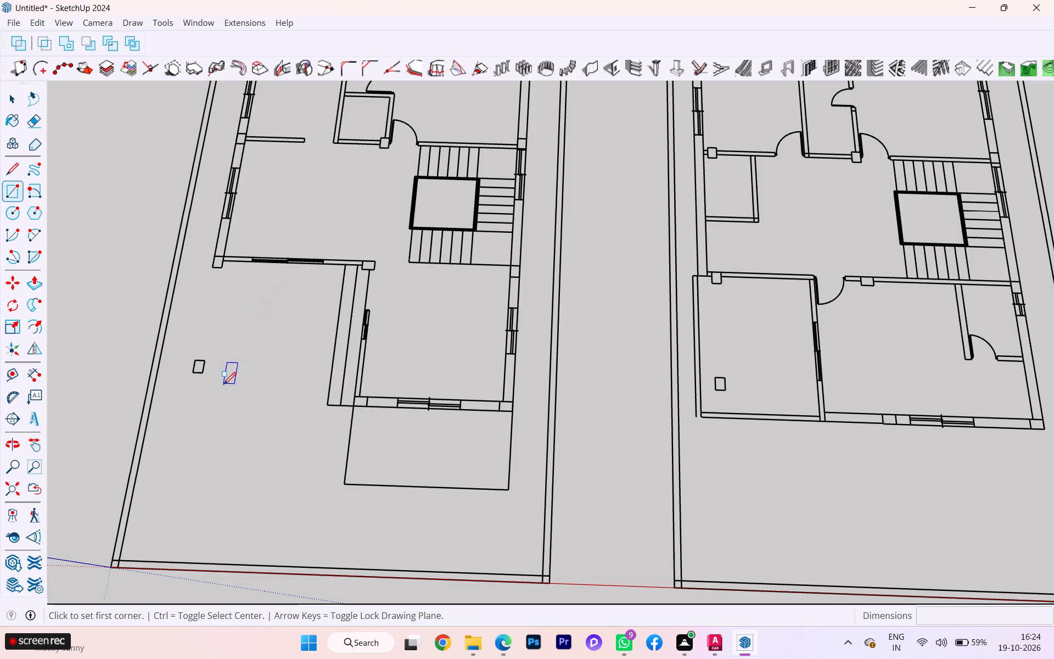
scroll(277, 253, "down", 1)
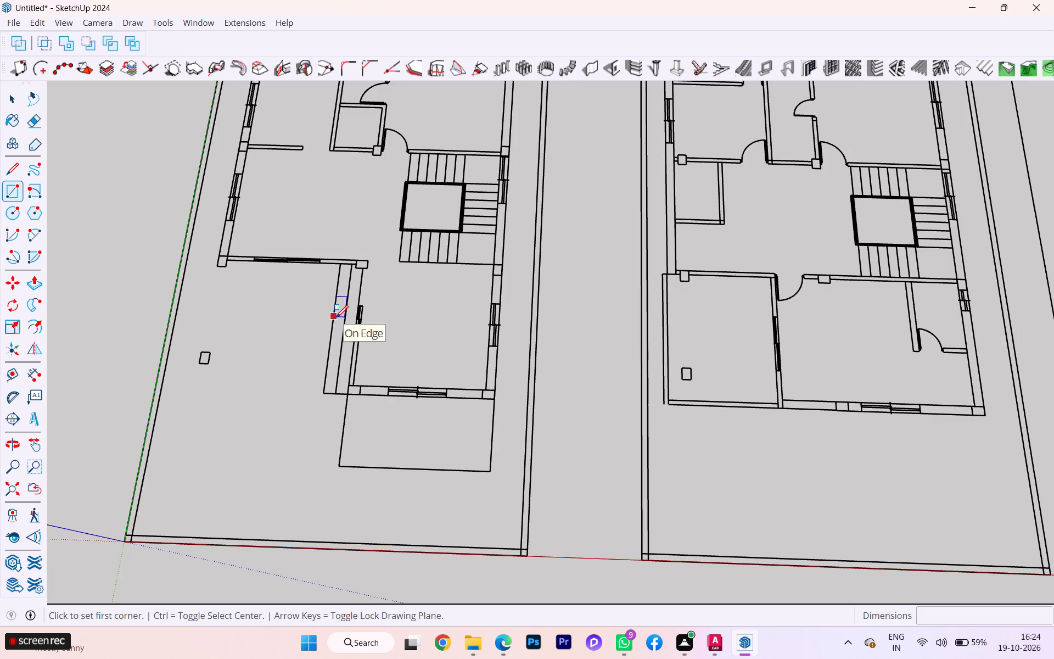
Switch to the workbook PDF in Edge and examine Exercise 42's floor plans, north elevation levels and exterior render.
key("alt+Tab")
key("Tab")
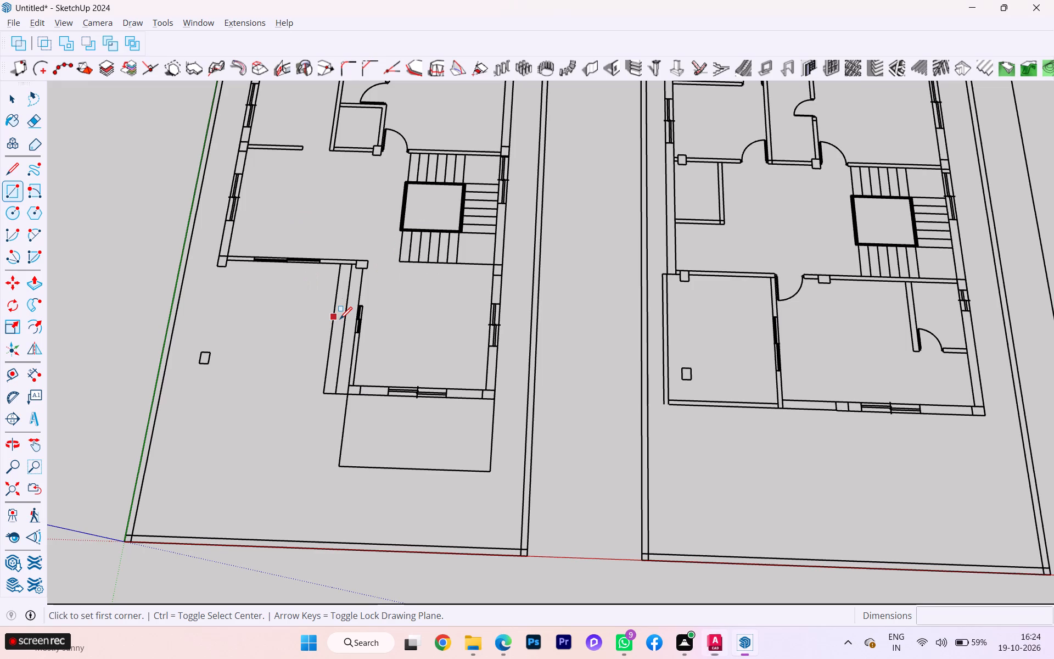
key("alt+Tab")
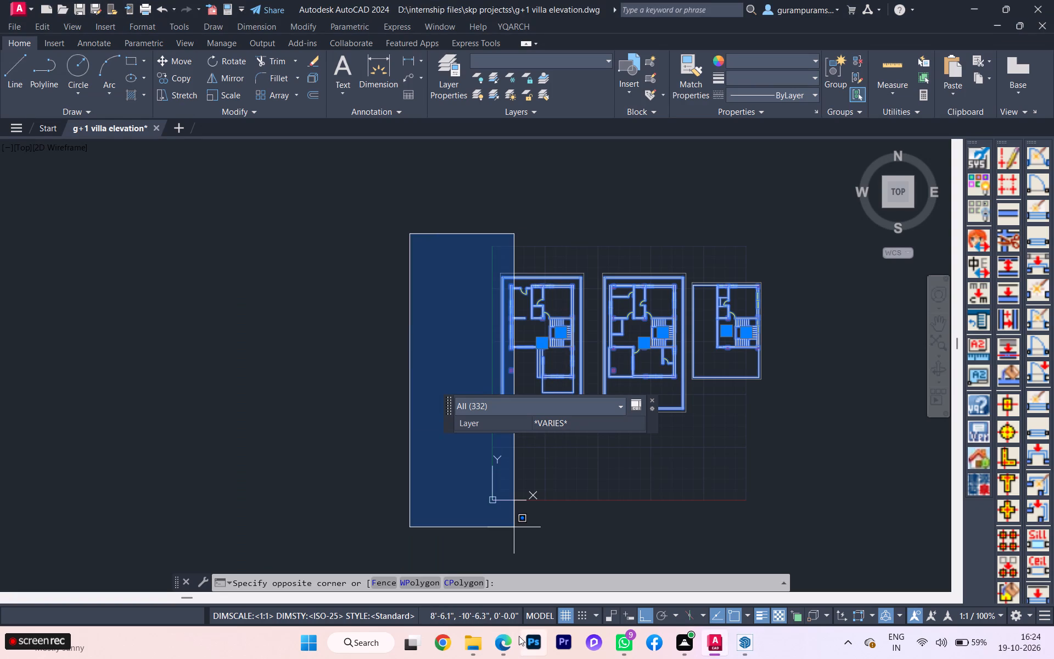
left_click(506, 582)
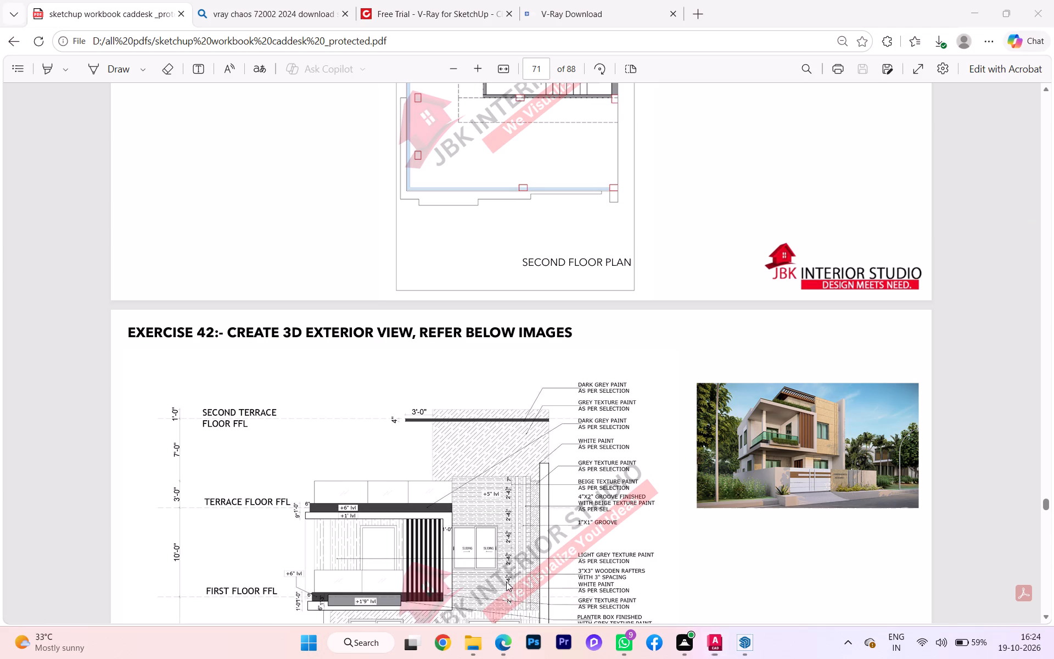
scroll(563, 452, "up", 3)
scroll(571, 448, "down", 2)
scroll(571, 448, "up", 4)
scroll(571, 448, "down", 1)
scroll(571, 448, "up", 8)
scroll(571, 448, "down", 2)
scroll(571, 448, "up", 3)
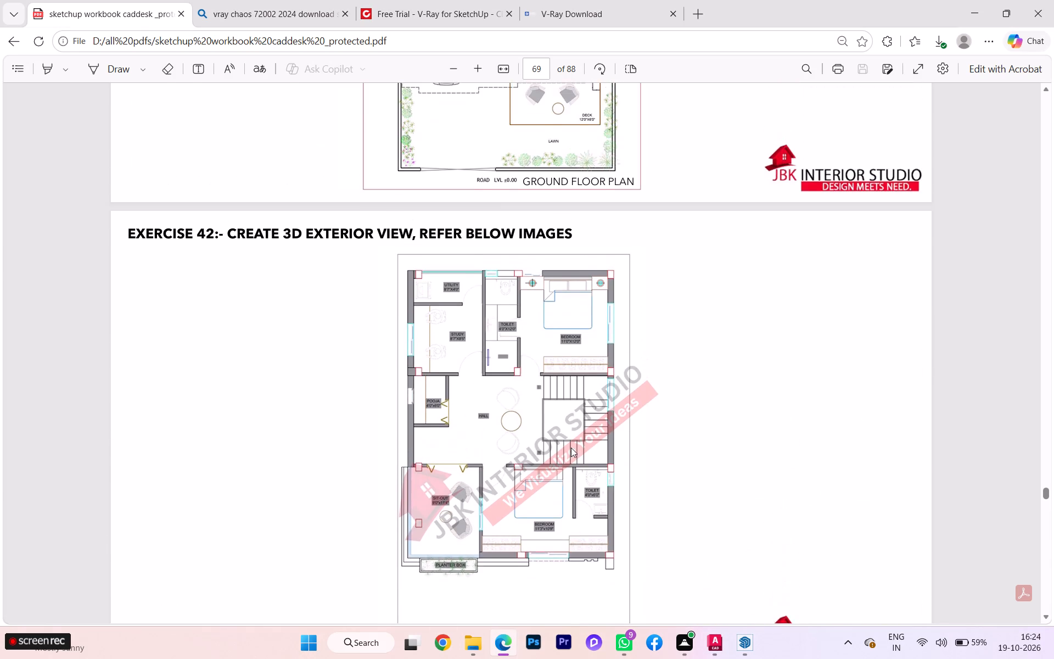
scroll(571, 448, "down", 2)
scroll(571, 448, "up", 1)
scroll(571, 448, "down", 1)
scroll(571, 448, "up", 1)
scroll(571, 448, "down", 7)
scroll(571, 449, "up", 1)
scroll(571, 449, "down", 14)
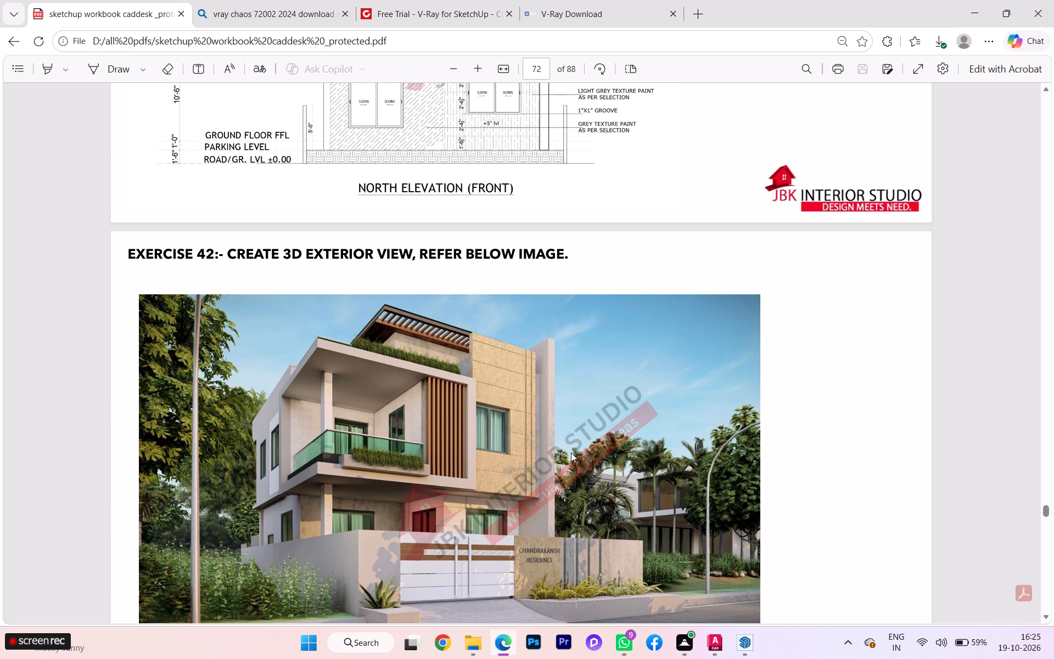
scroll(572, 442, "up", 1)
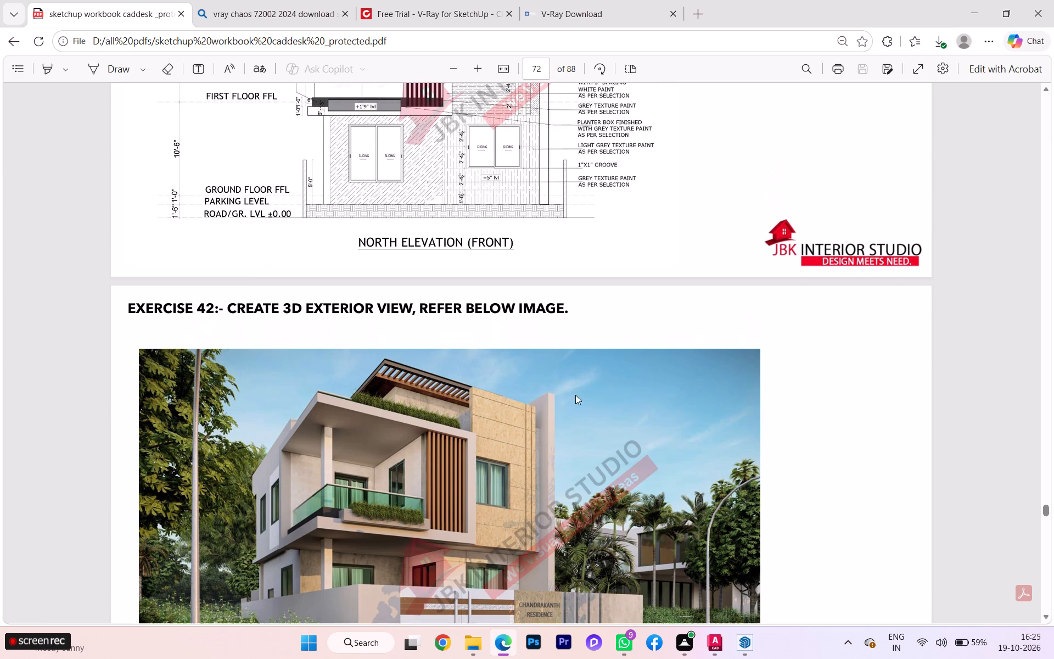
scroll(572, 416, "up", 4)
scroll(572, 416, "down", 1)
scroll(571, 414, "up", 1)
scroll(797, 319, "up", 3)
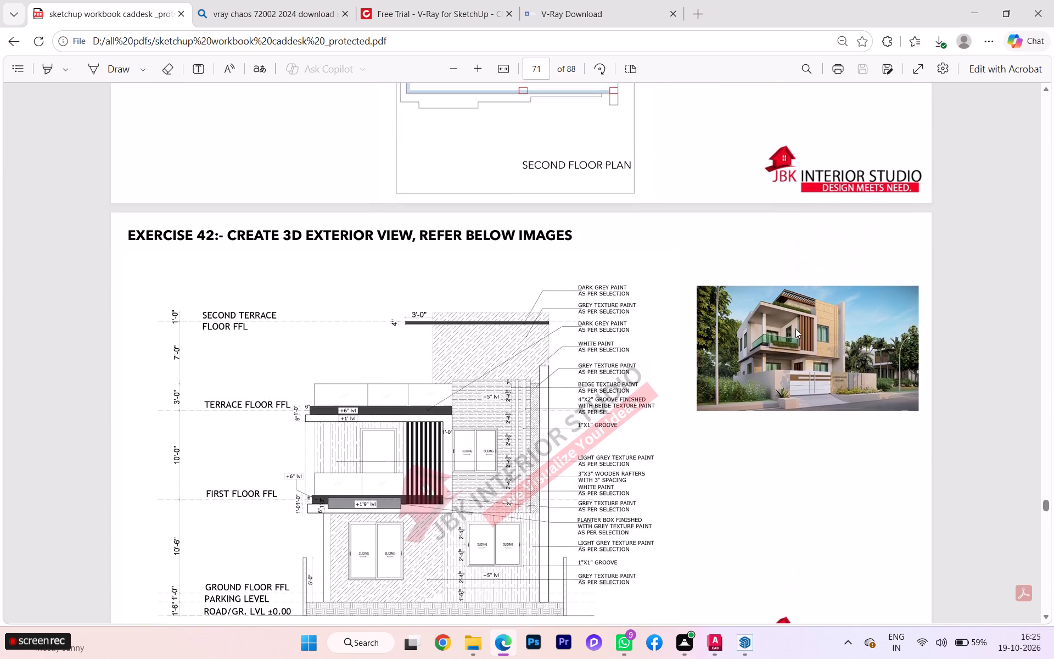
scroll(795, 328, "up", 2)
scroll(795, 328, "down", 2)
scroll(795, 329, "up", 1)
scroll(795, 330, "down", 3)
scroll(793, 335, "up", 1)
scroll(792, 336, "down", 8)
scroll(777, 350, "up", 7)
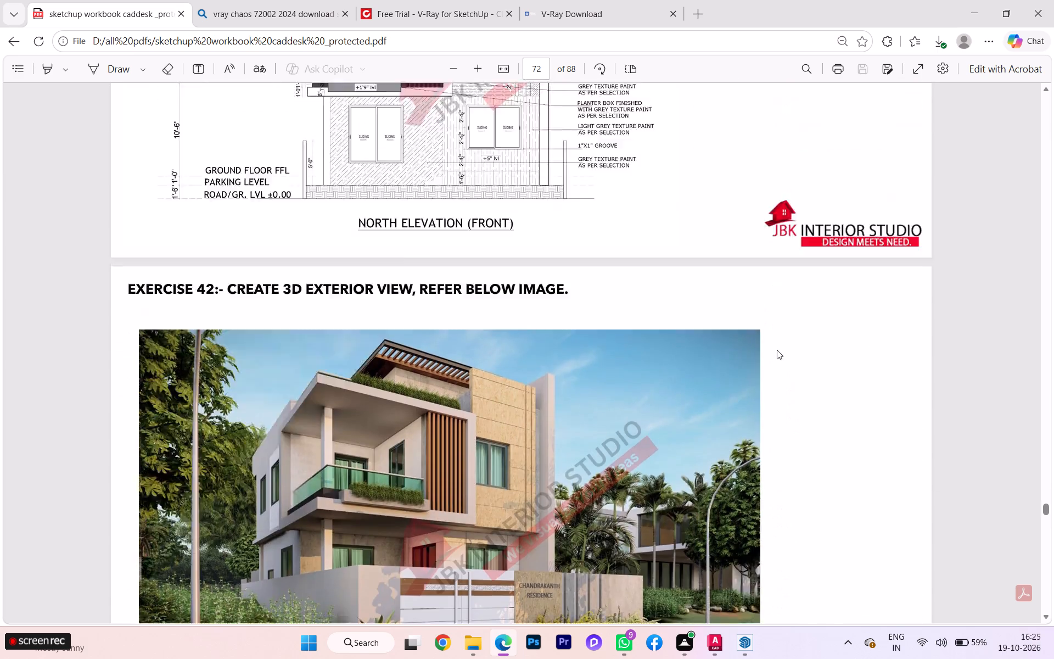
scroll(777, 350, "up", 1)
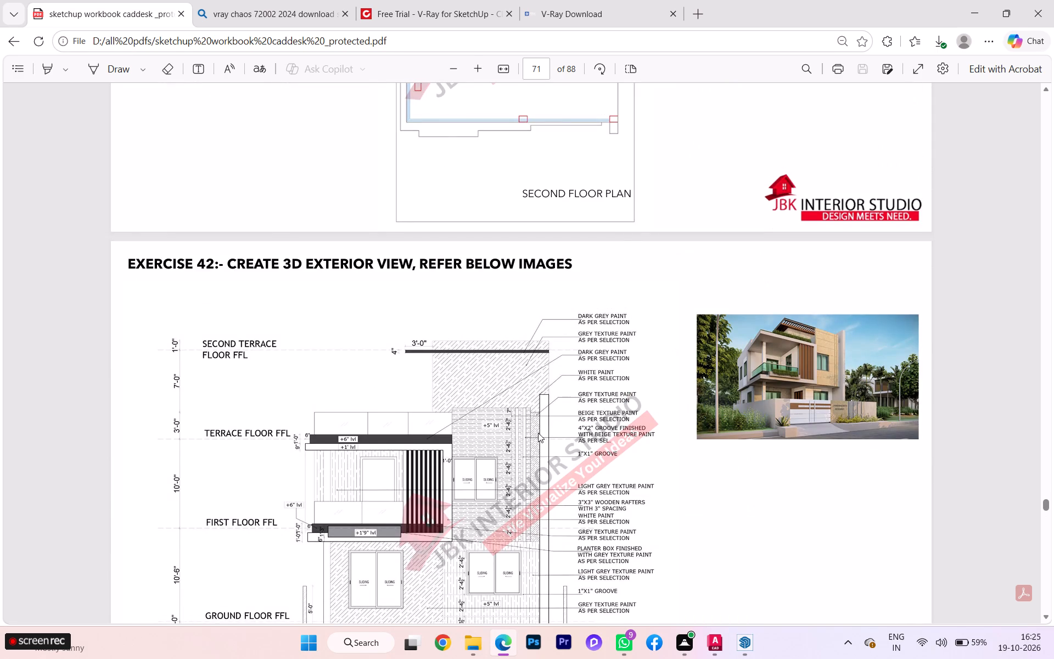
Examine Exercise 42's north elevation levels, finish notes and exterior render in the workbook PDF.
scroll(517, 455, "down", 2)
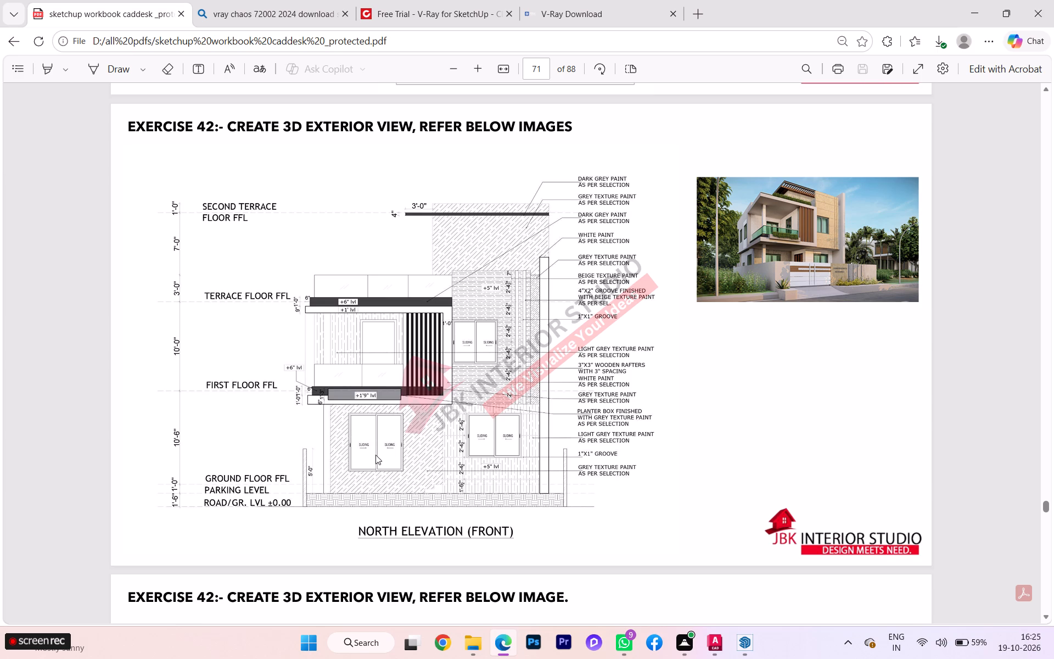
scroll(423, 472, "down", 2)
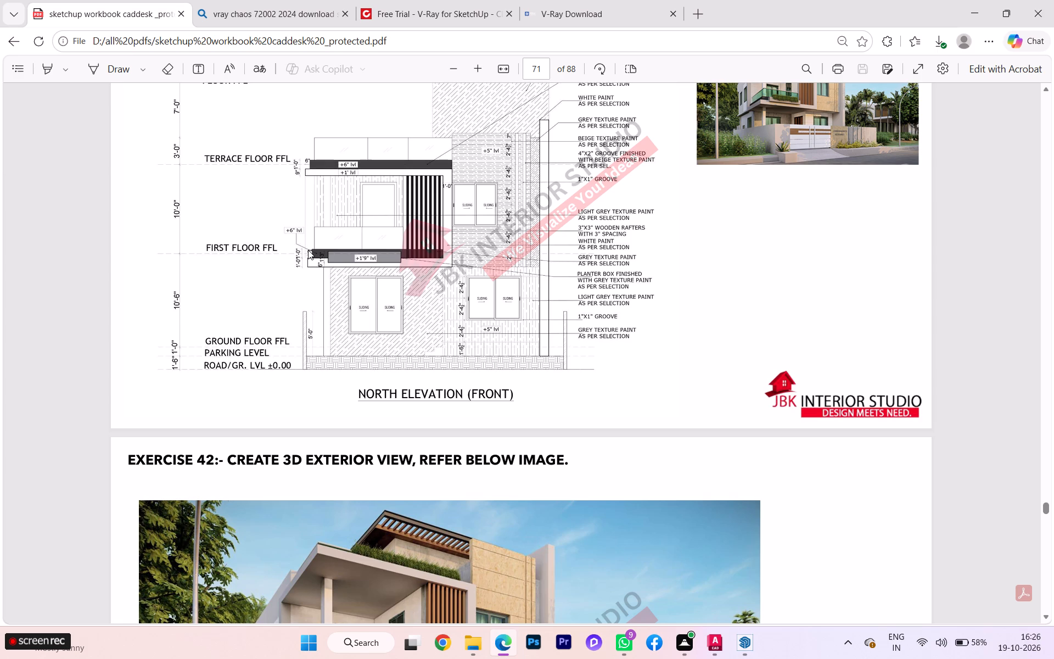
scroll(308, 250, "up", 1)
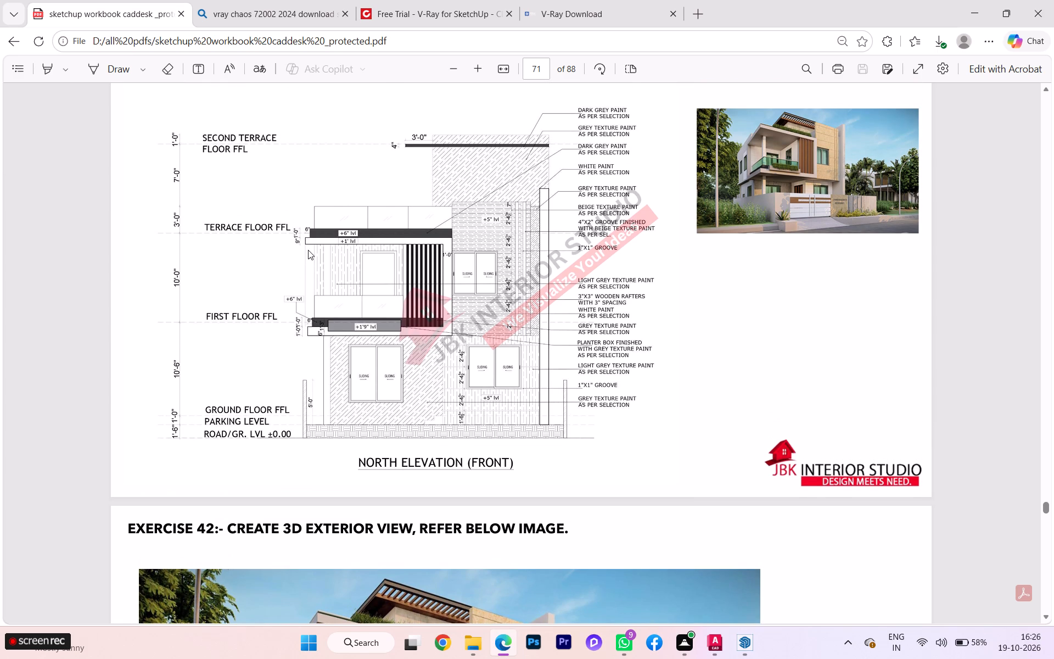
scroll(308, 250, "up", 1)
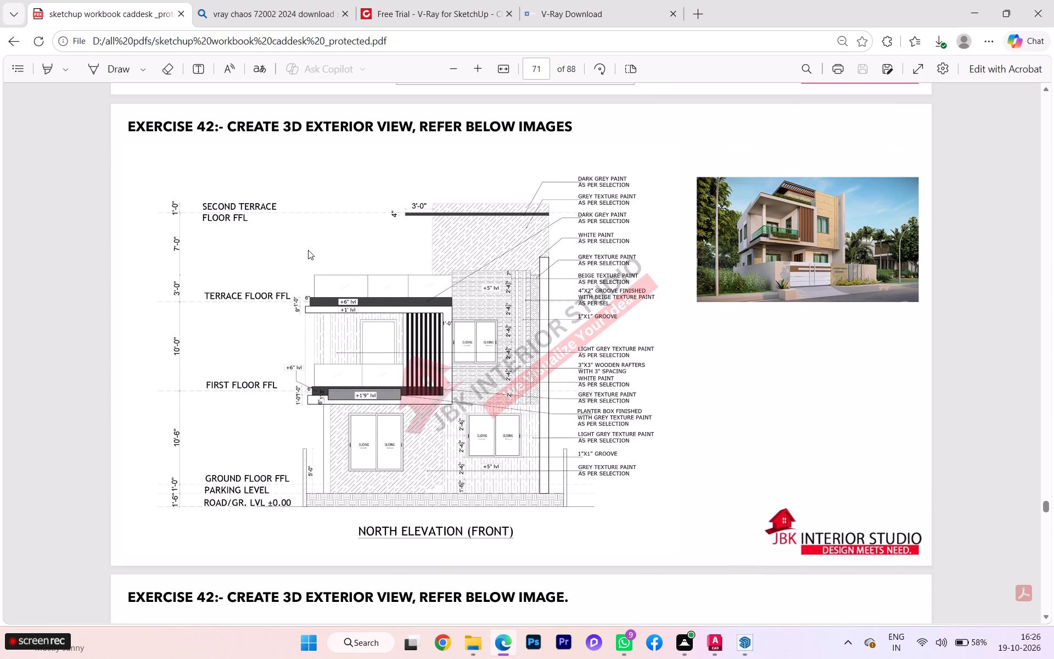
scroll(308, 250, "down", 1)
scroll(476, 373, "down", 1)
scroll(476, 373, "up", 1)
scroll(476, 374, "down", 3)
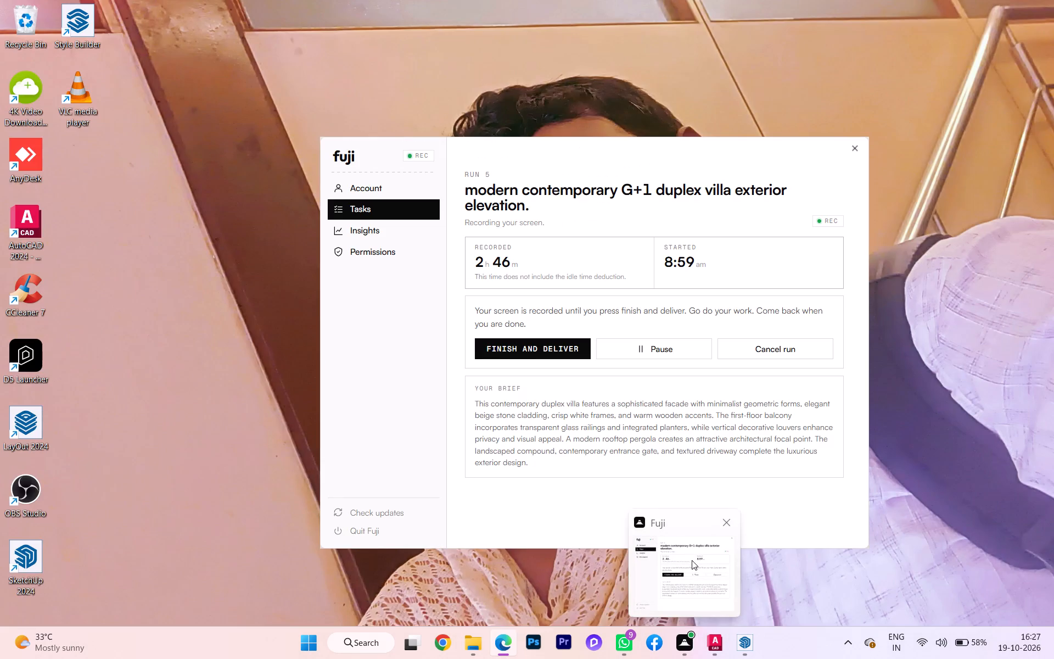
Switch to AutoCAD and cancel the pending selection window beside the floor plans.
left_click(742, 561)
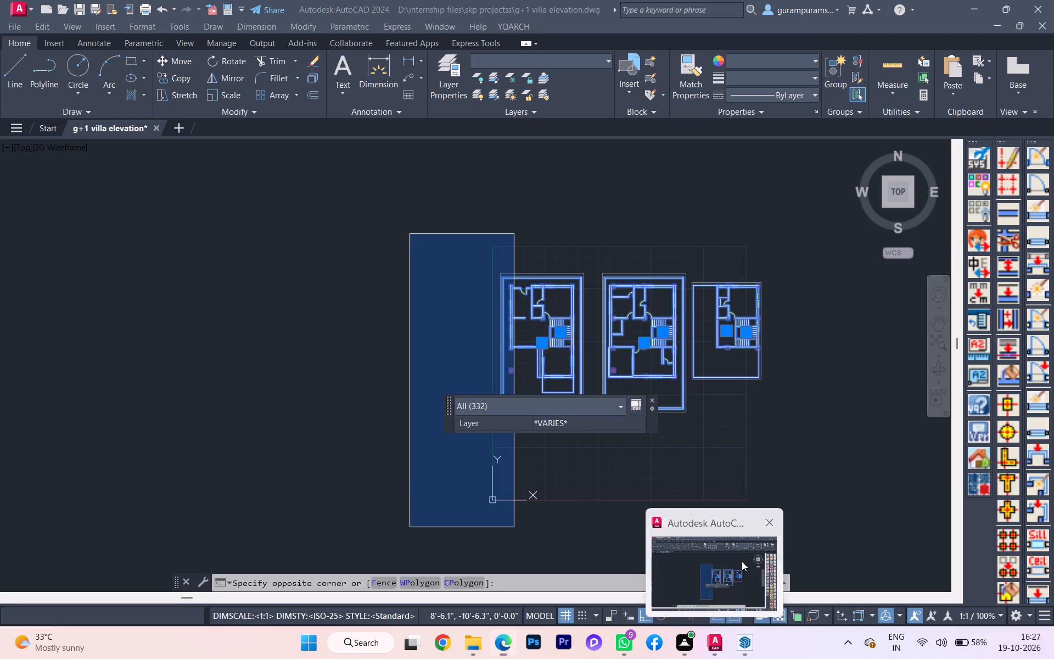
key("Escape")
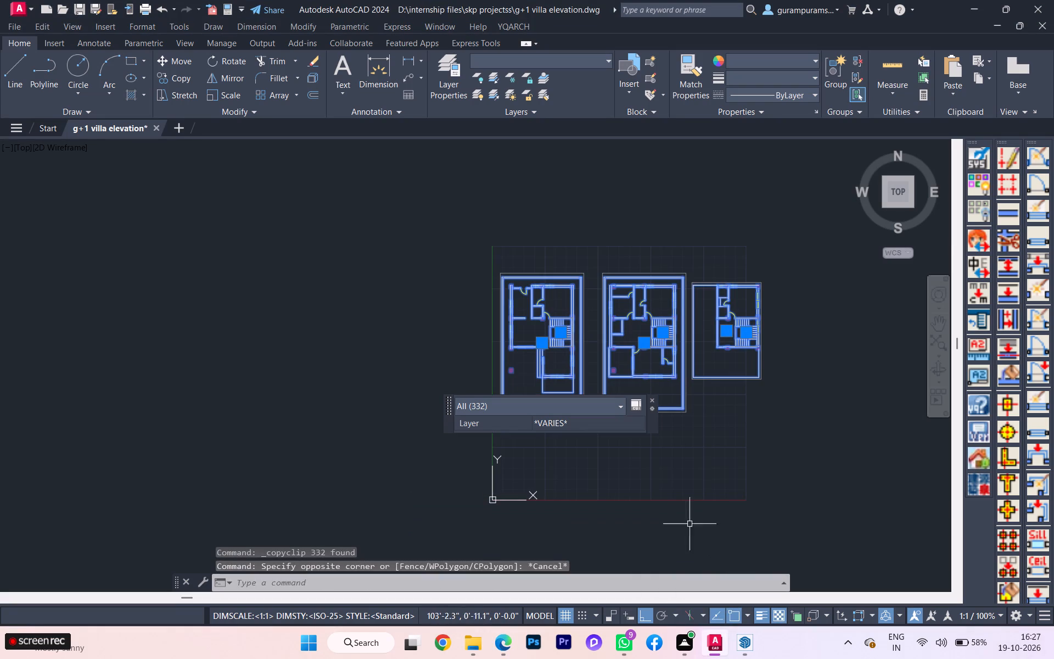
Switch to SketchUp and draw a rectangle 9" by about 25' 2" over the ground-floor plan's long outer wall nearest the green axis.
left_click(744, 576)
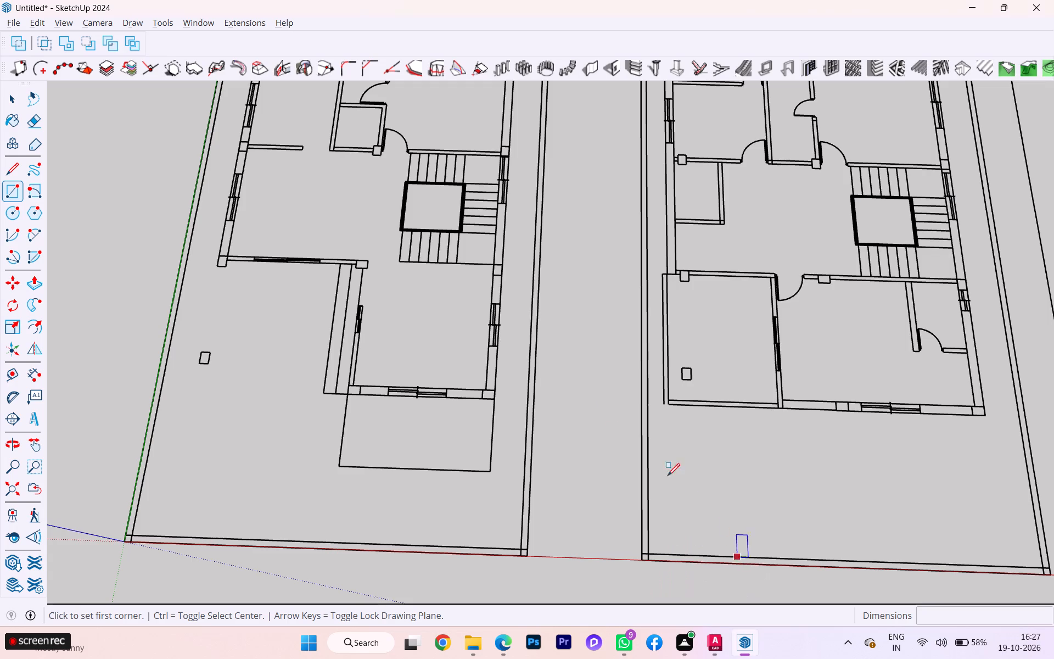
scroll(552, 396, "down", 3)
scroll(469, 459, "down", 2)
middle_click_drag(469, 460, 555, 523)
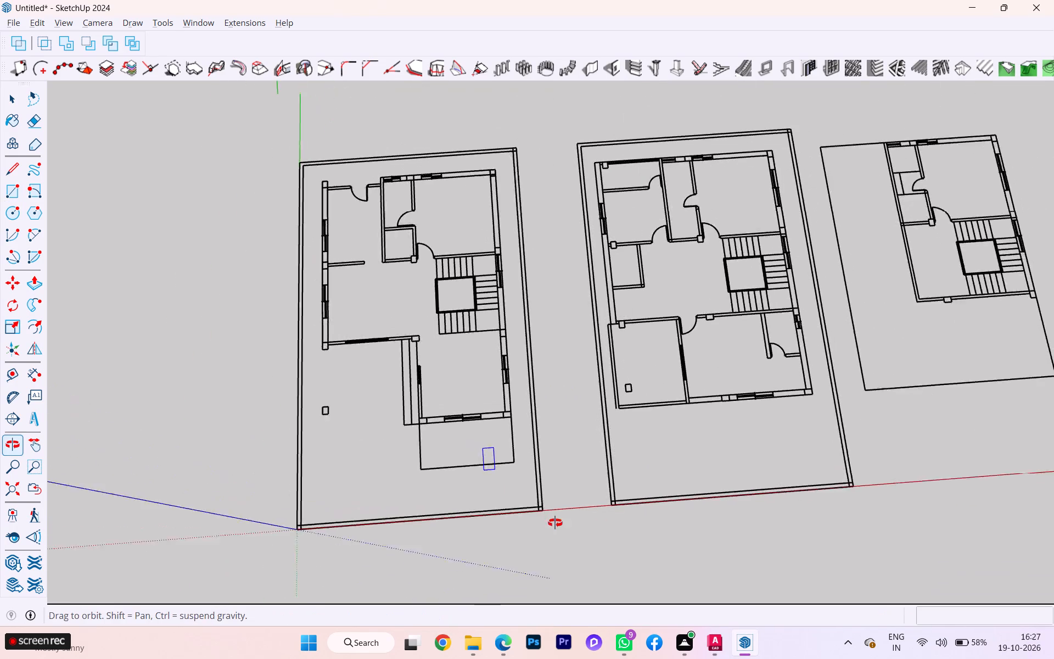
middle_click_drag(555, 523, 560, 528)
scroll(319, 265, "up", 3)
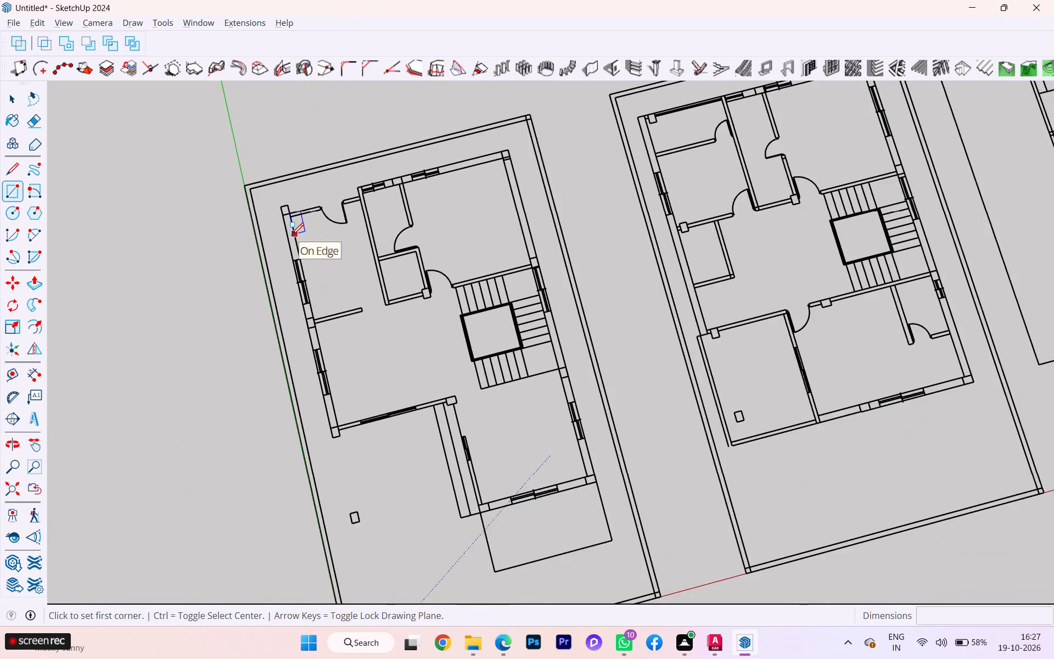
scroll(291, 234, "up", 1)
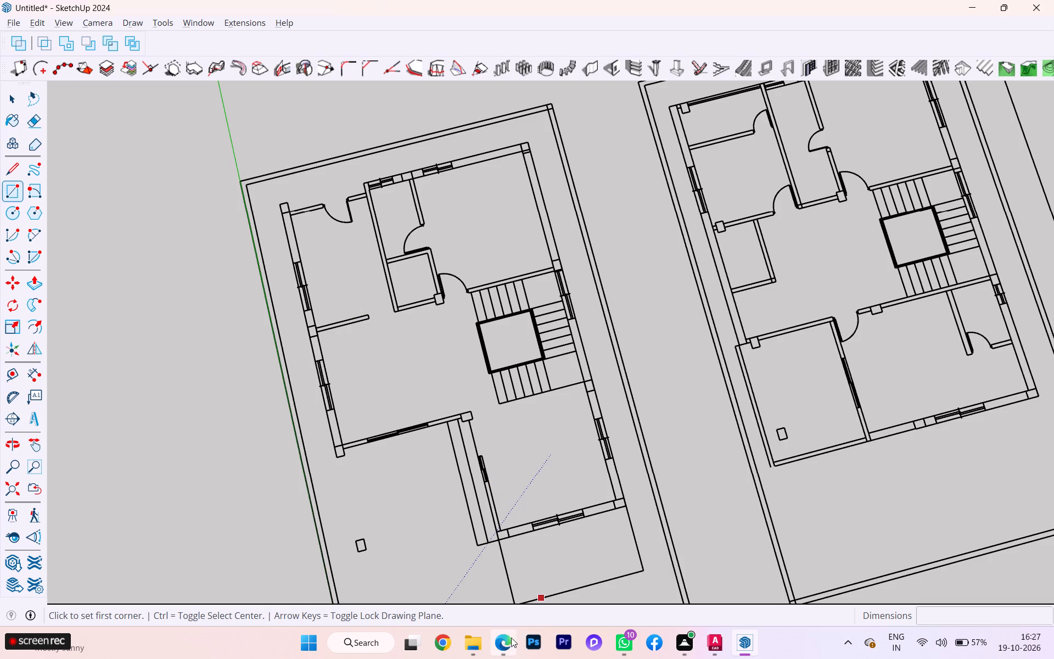
left_click(507, 568)
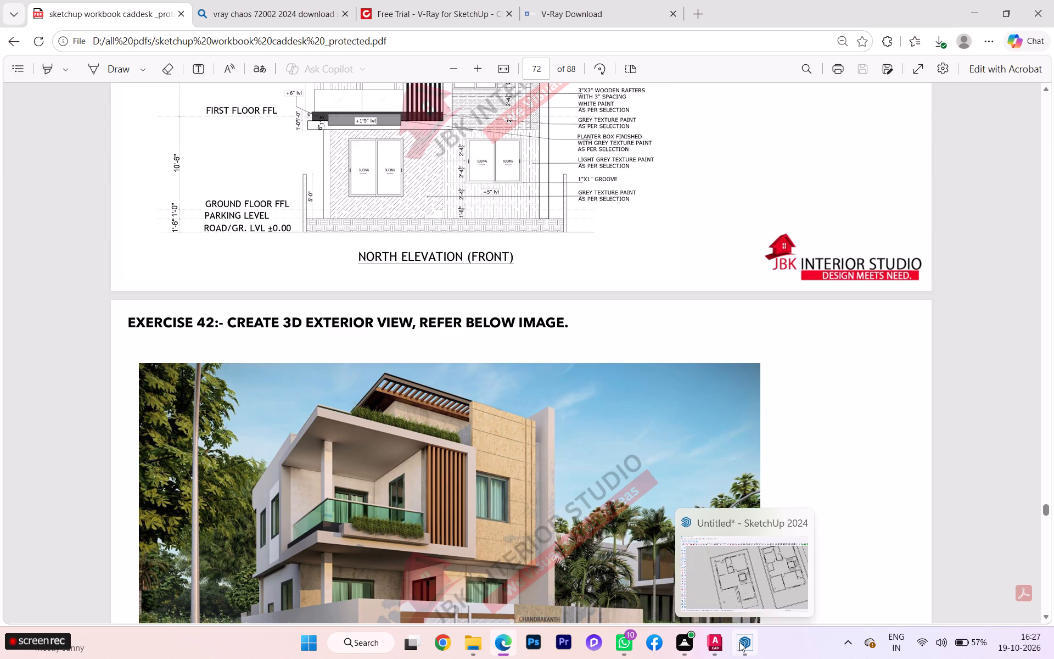
left_click(714, 585)
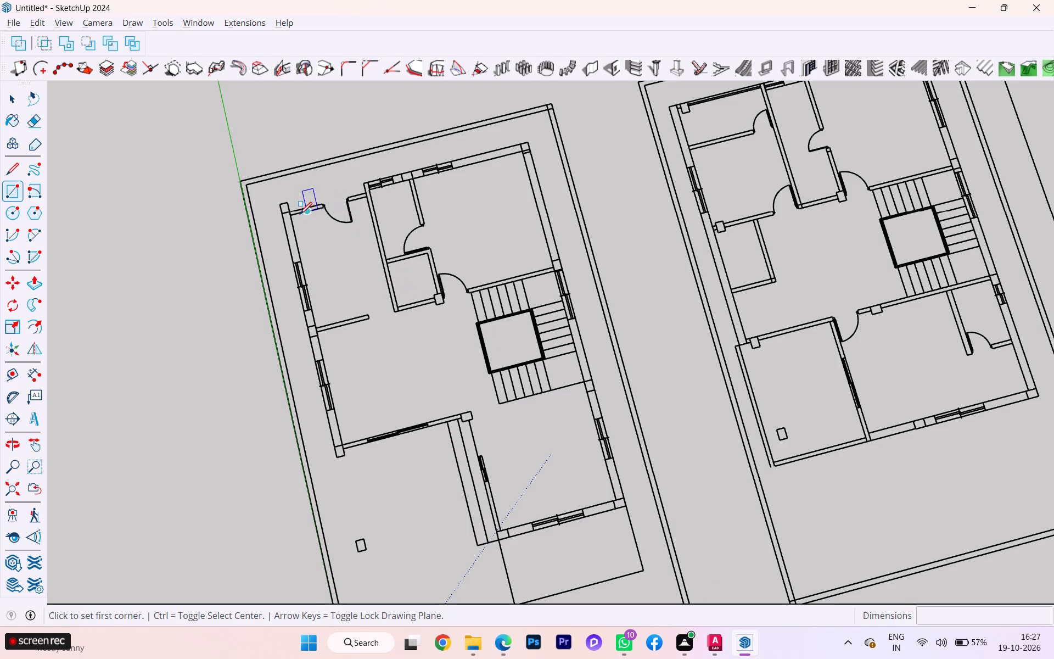
scroll(285, 212, "up", 2)
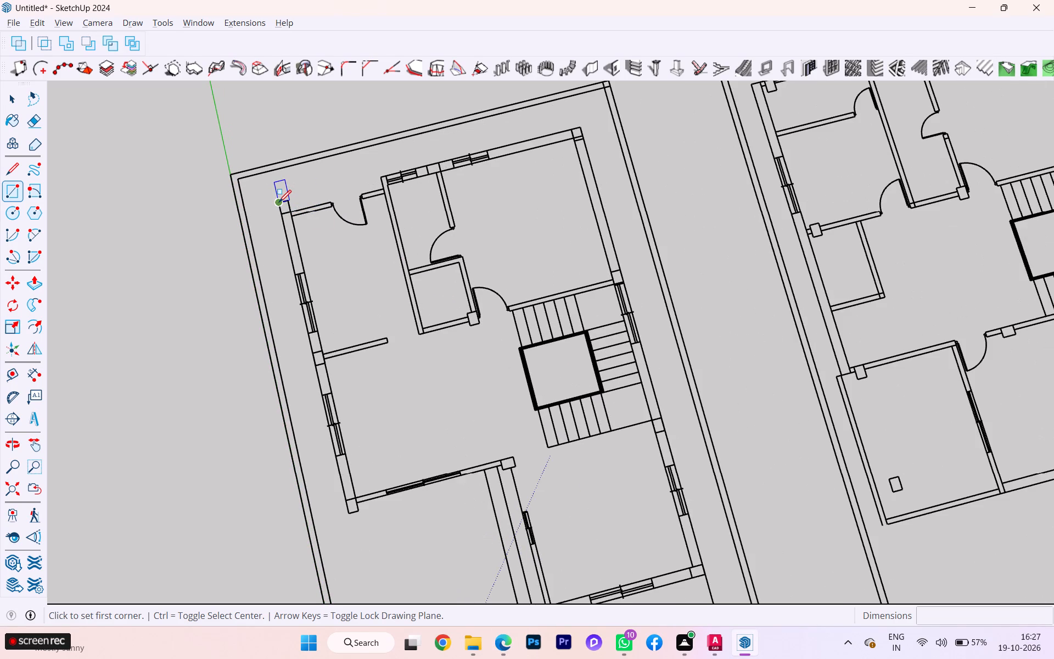
left_click(279, 202)
scroll(358, 500, "up", 3)
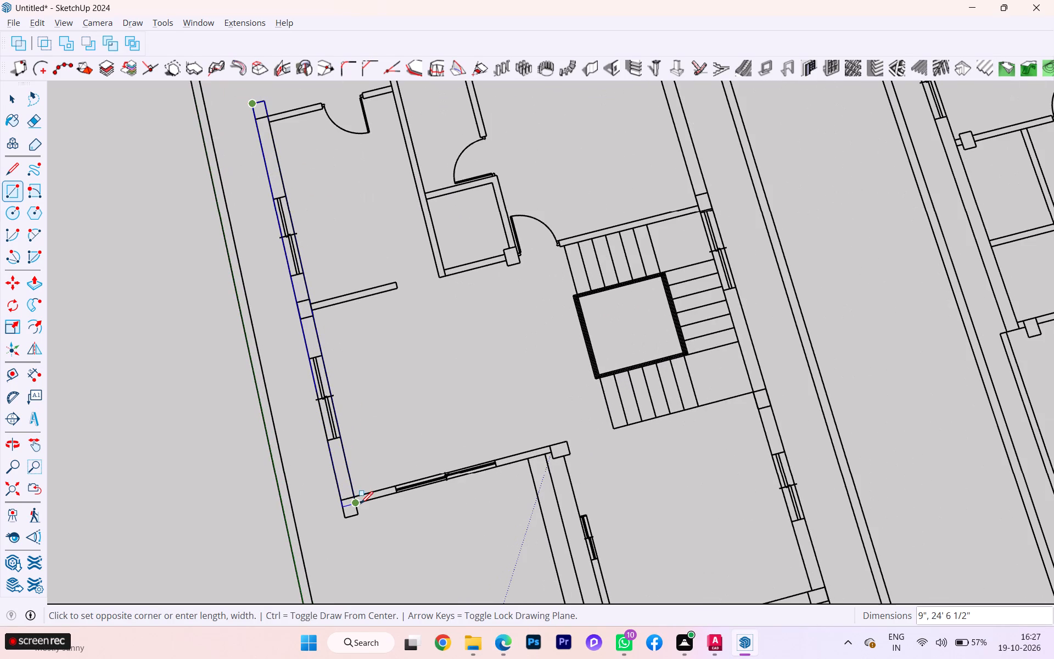
left_click(358, 515)
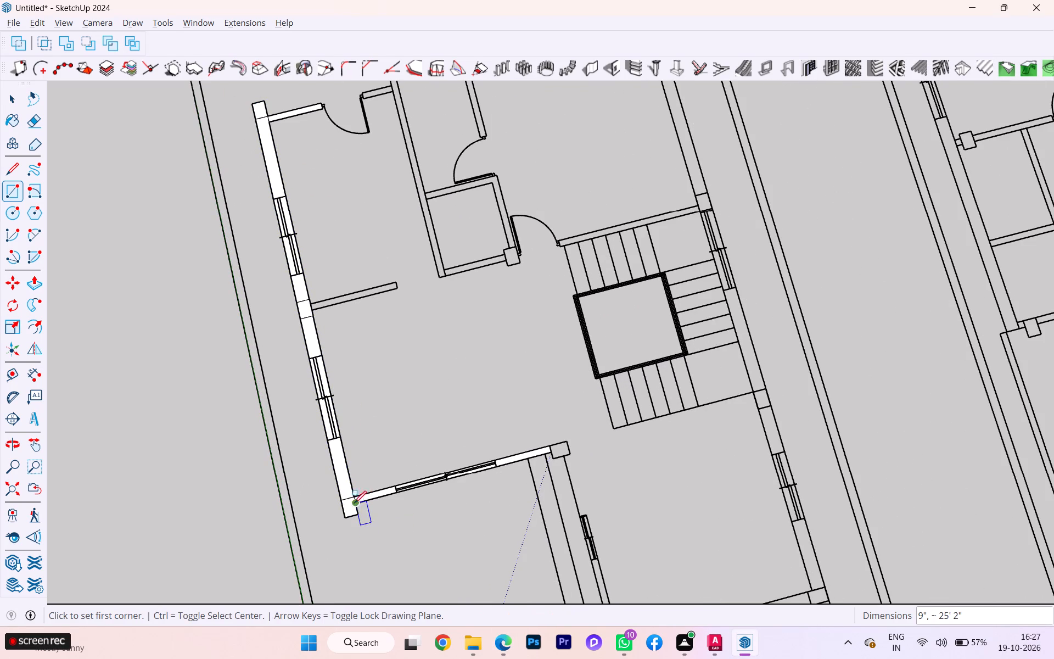
Draw a rectangle about 1' 9 11/16" by 4 1/2" over the short wall piece between the rear door and the adjoining cross wall.
scroll(345, 473, "down", 3)
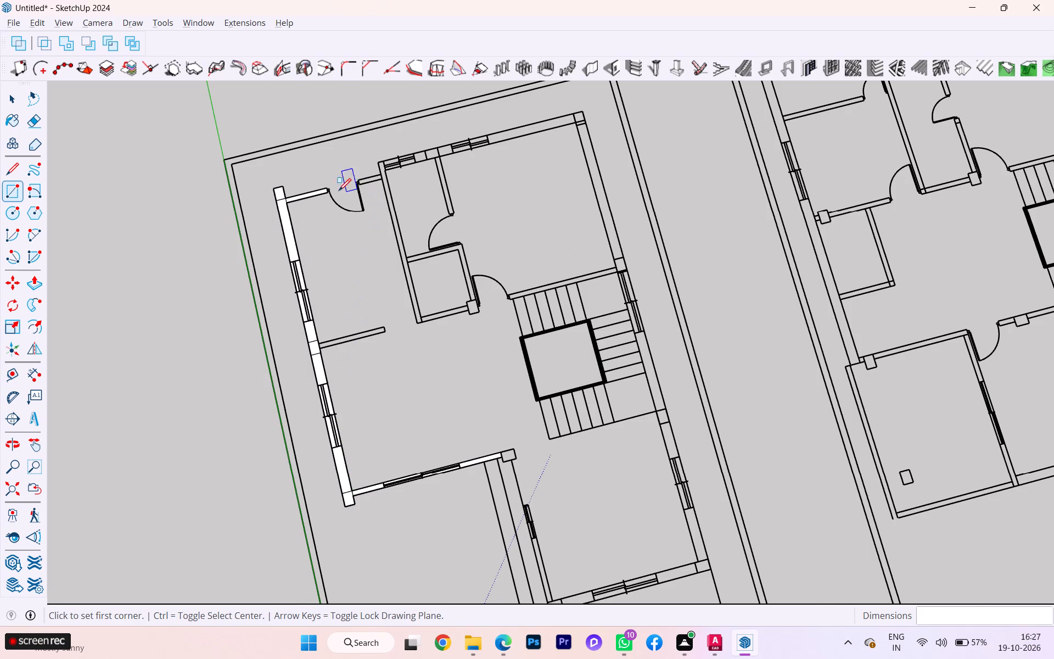
scroll(365, 175, "up", 11)
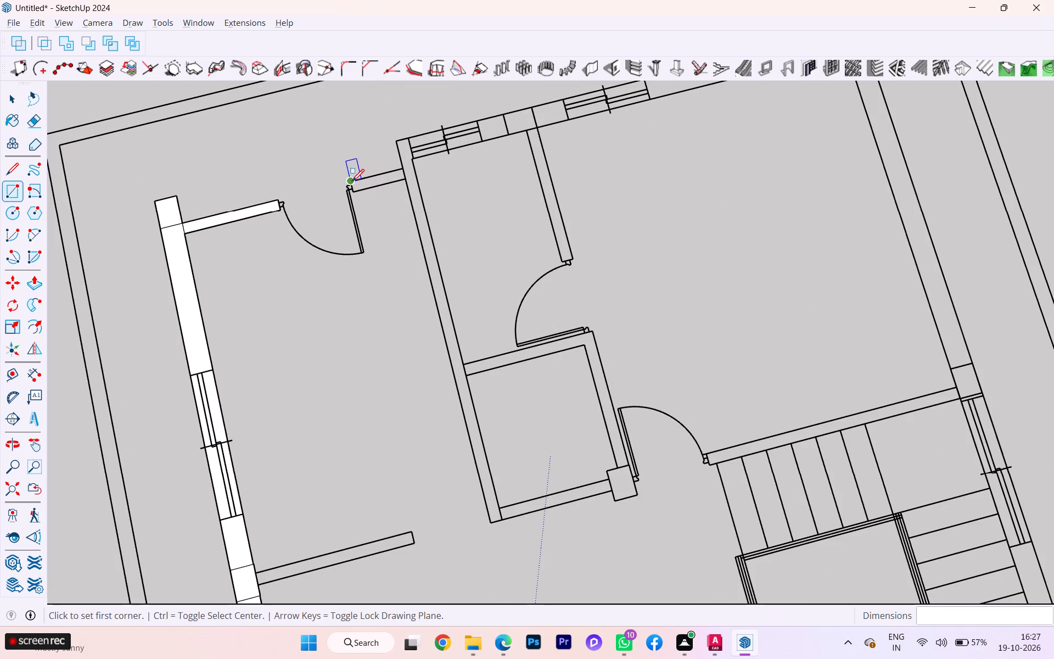
left_click(350, 180)
left_click(408, 183)
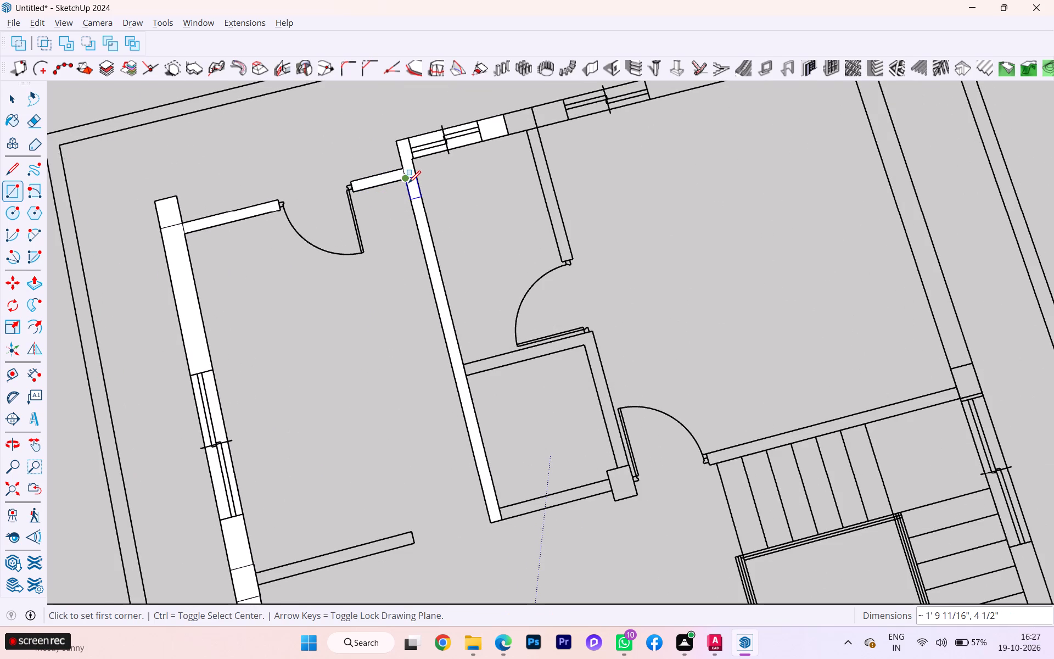
Inspect the rear wall's windows and column junctions, then switch to AutoCAD and examine the same area of the middle floor plan.
scroll(408, 183, "down", 9)
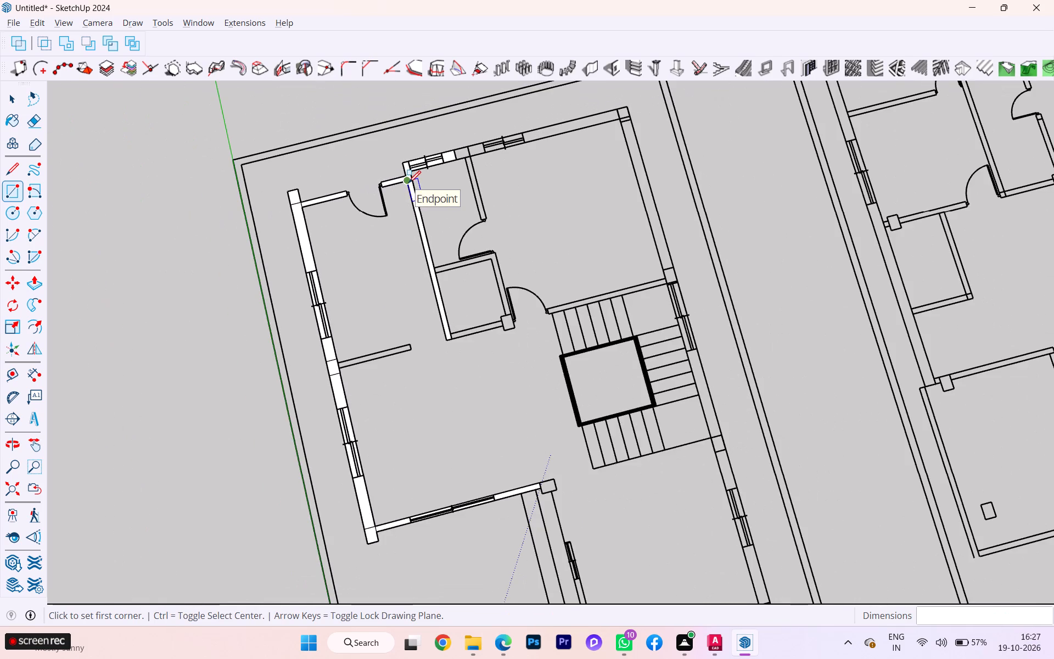
scroll(450, 154, "up", 4)
scroll(467, 156, "down", 3)
scroll(467, 156, "up", 5)
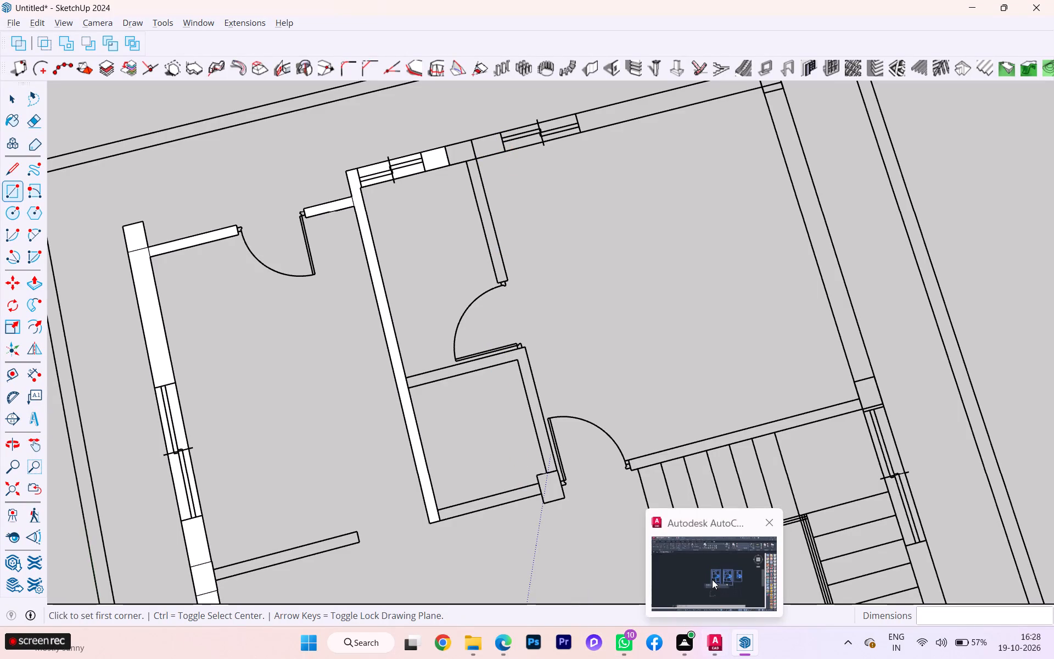
left_click(712, 579)
scroll(675, 307, "up", 4)
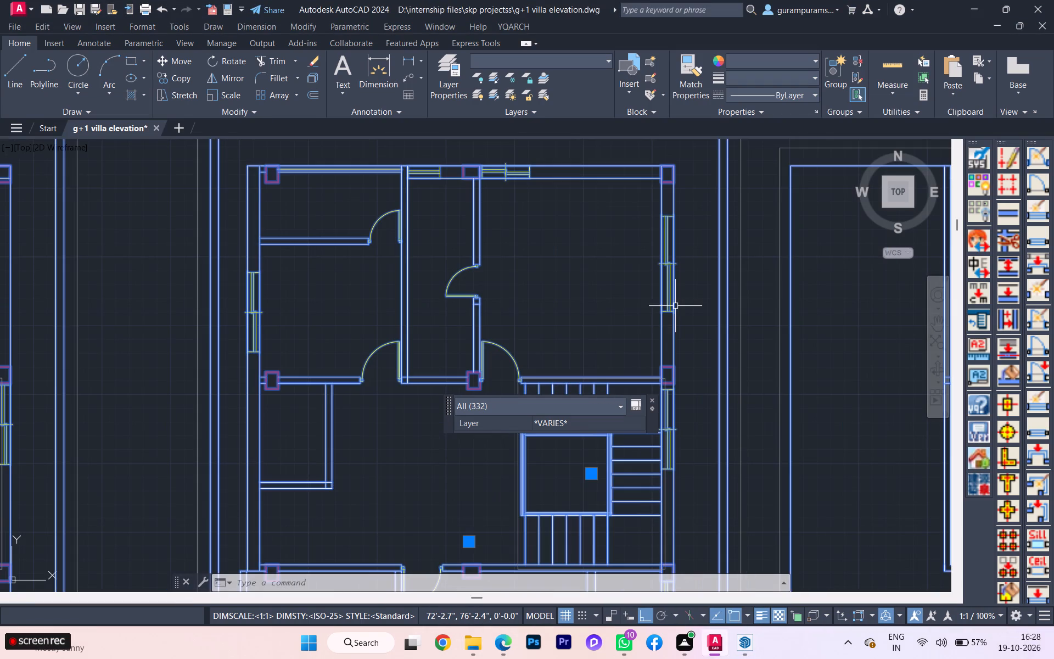
scroll(675, 306, "up", 2)
scroll(612, 259, "down", 2)
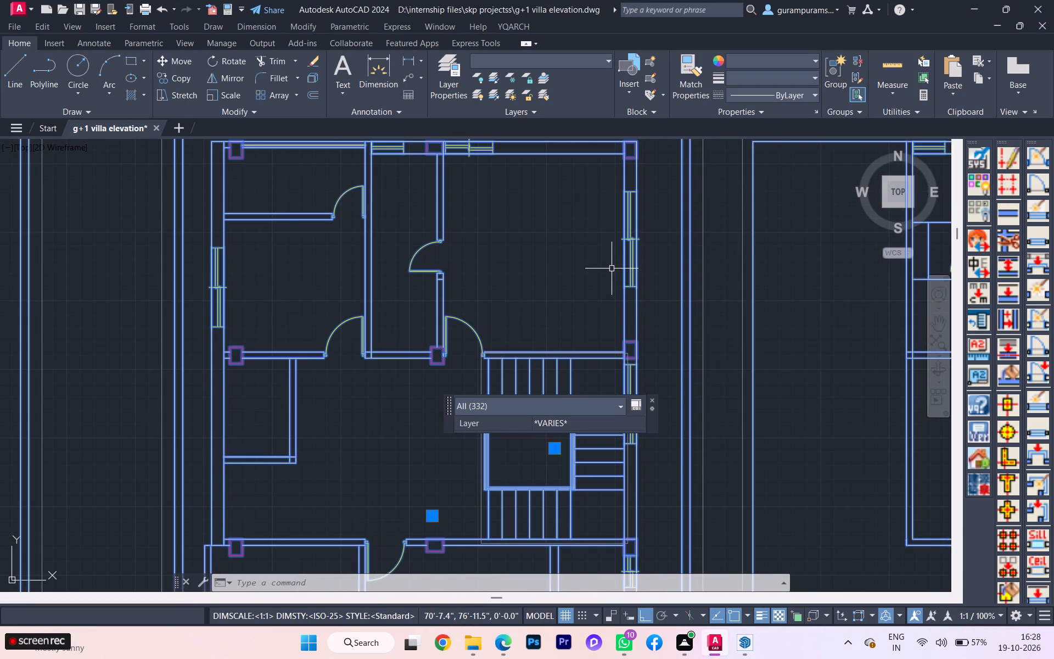
scroll(612, 269, "up", 1)
scroll(612, 269, "down", 1)
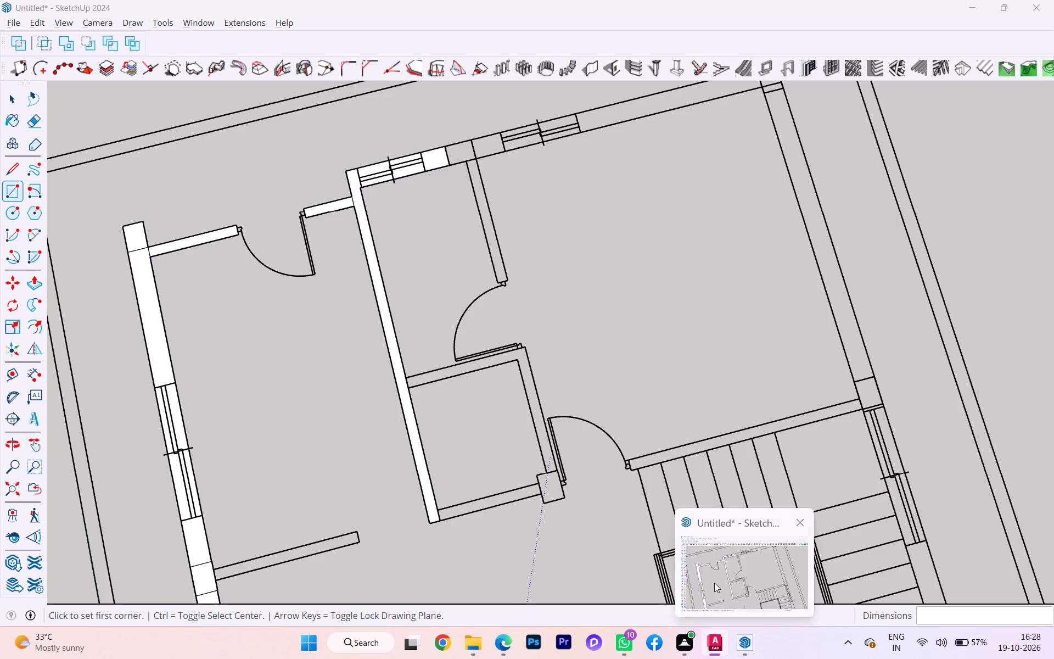
Return to SketchUp and draw a rectangle 9" by about 12' 8 15/16" along the ground-floor rear wall, from the mid-wall column to the far corner.
left_click(714, 583)
scroll(516, 181, "up", 7)
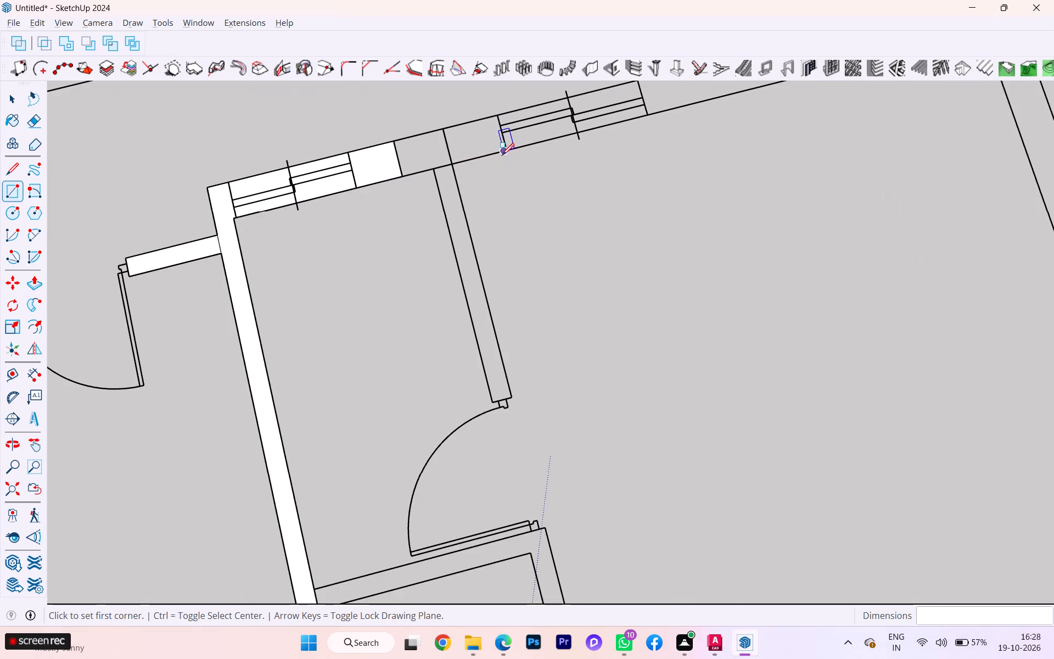
scroll(506, 174, "down", 5)
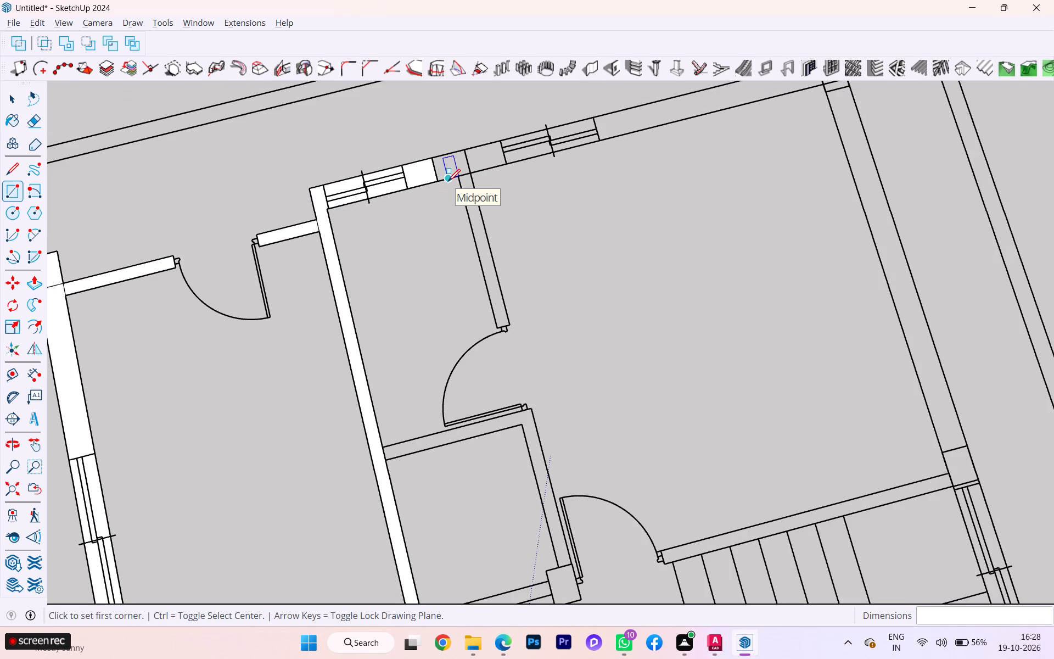
scroll(448, 181, "up", 1)
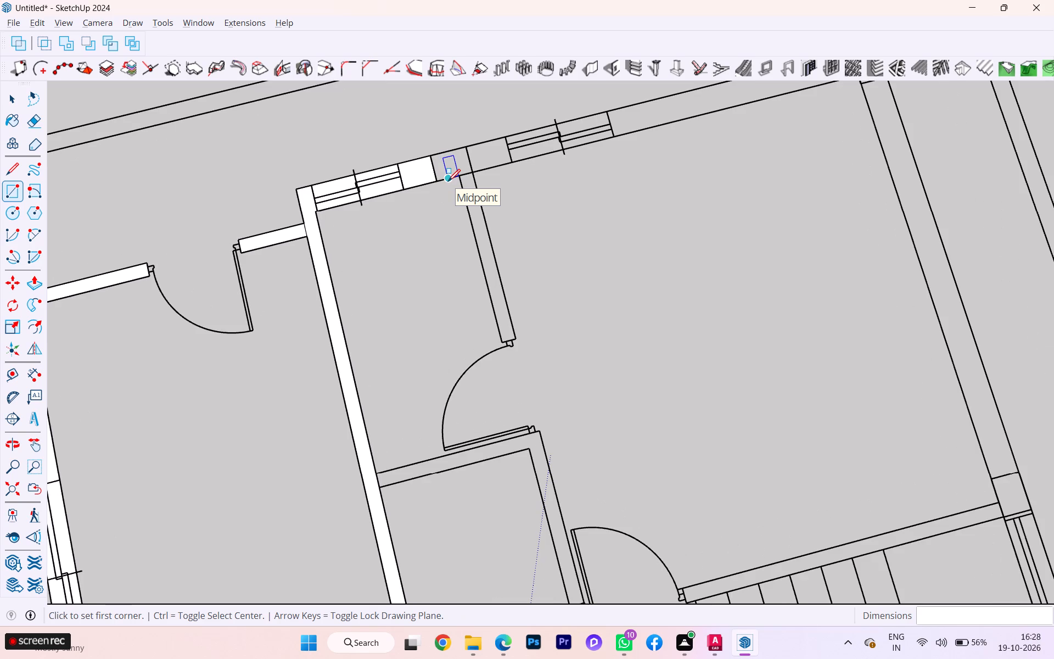
left_click(436, 181)
scroll(517, 184, "down", 4)
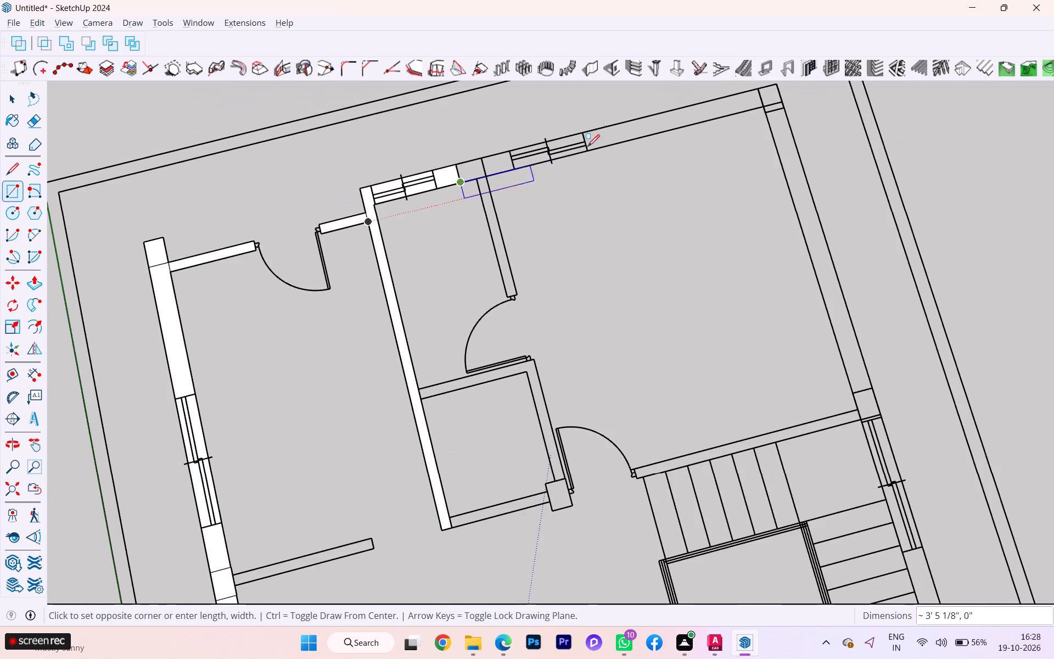
scroll(789, 100, "up", 1)
left_click(773, 85)
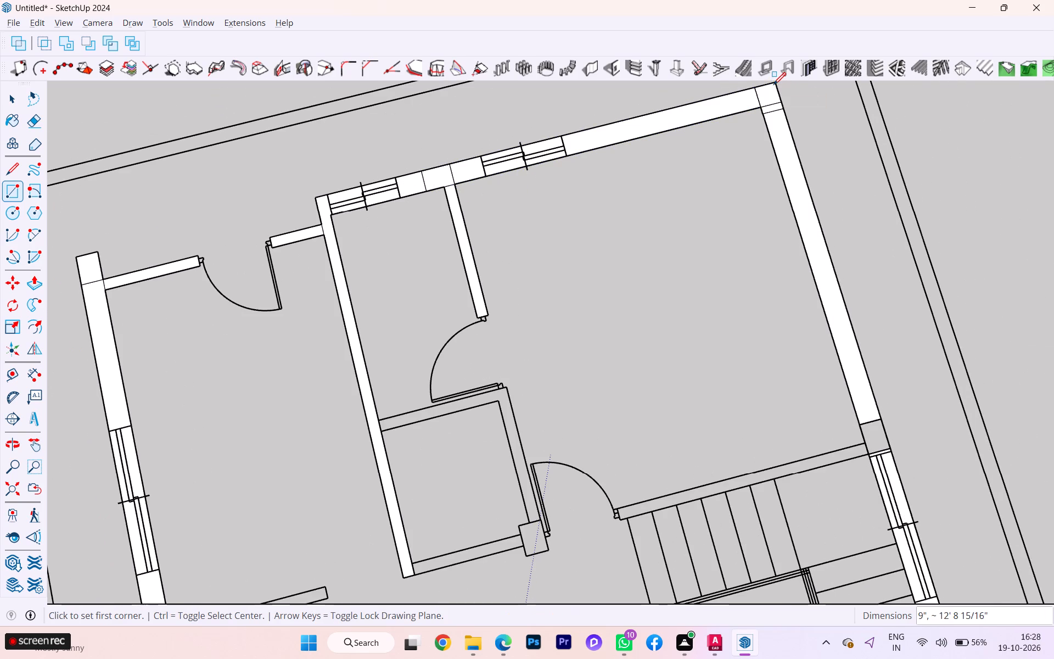
Draw a 4 1/2" by 4' 4 1/2" rectangle over the internal wall behind the small square room near the stairs.
scroll(762, 110, "down", 2)
scroll(773, 180, "down", 2)
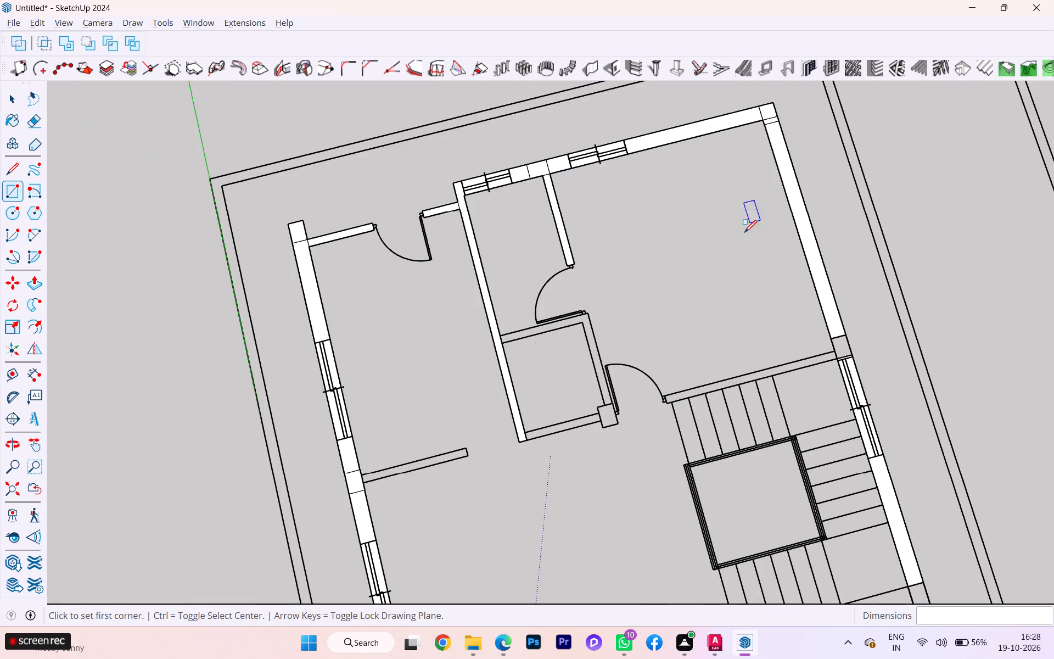
scroll(740, 240, "up", 1)
scroll(738, 246, "down", 1)
scroll(531, 322, "up", 3)
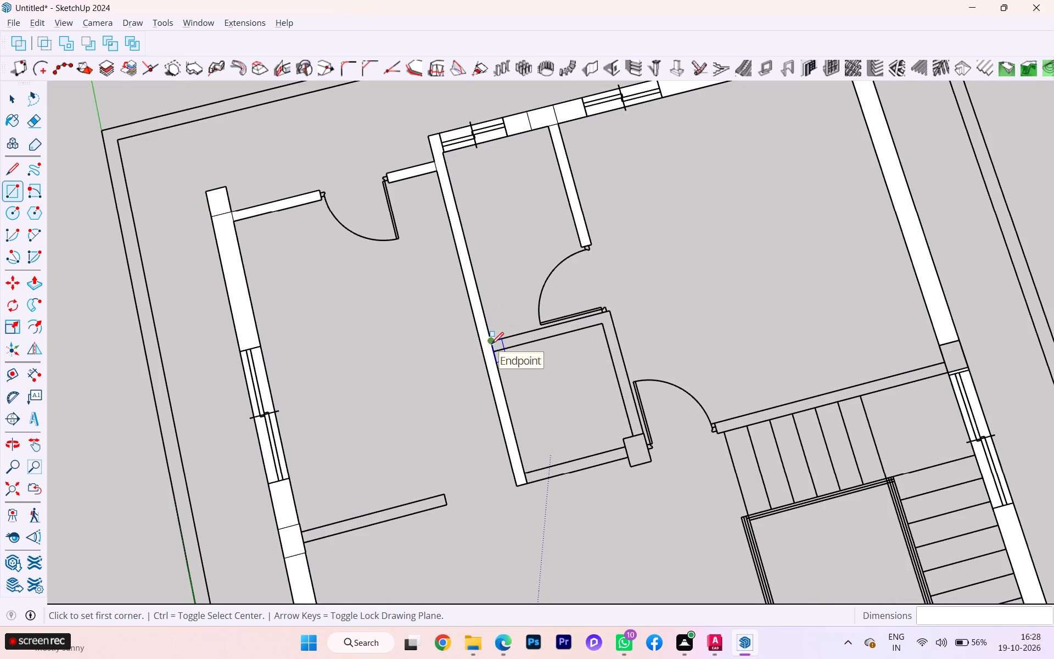
left_click(491, 349)
scroll(601, 330, "up", 1)
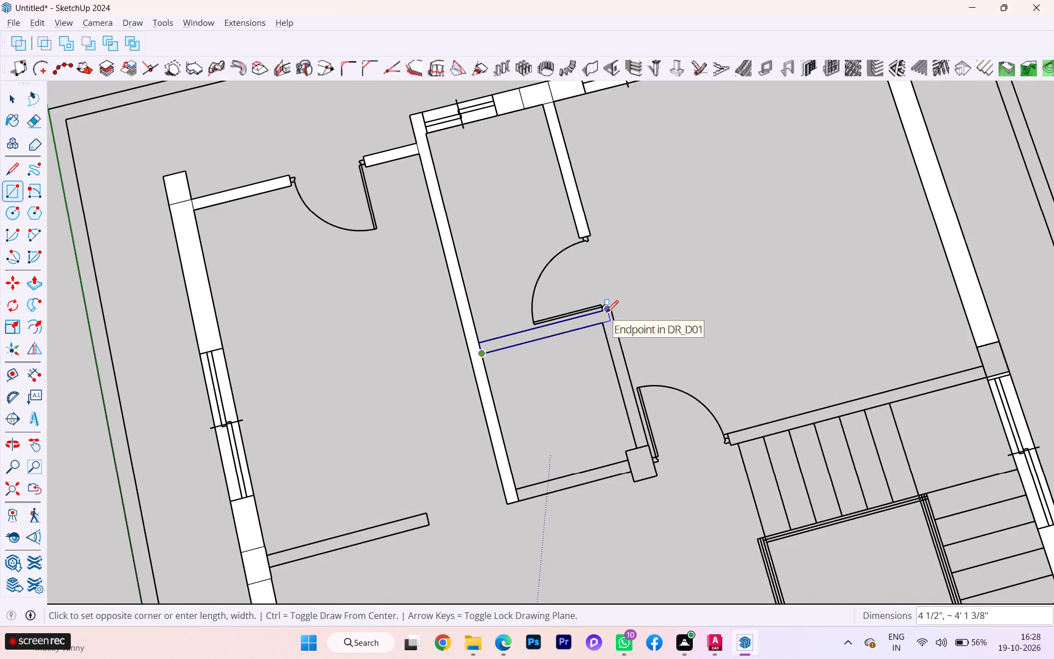
scroll(614, 311, "up", 4)
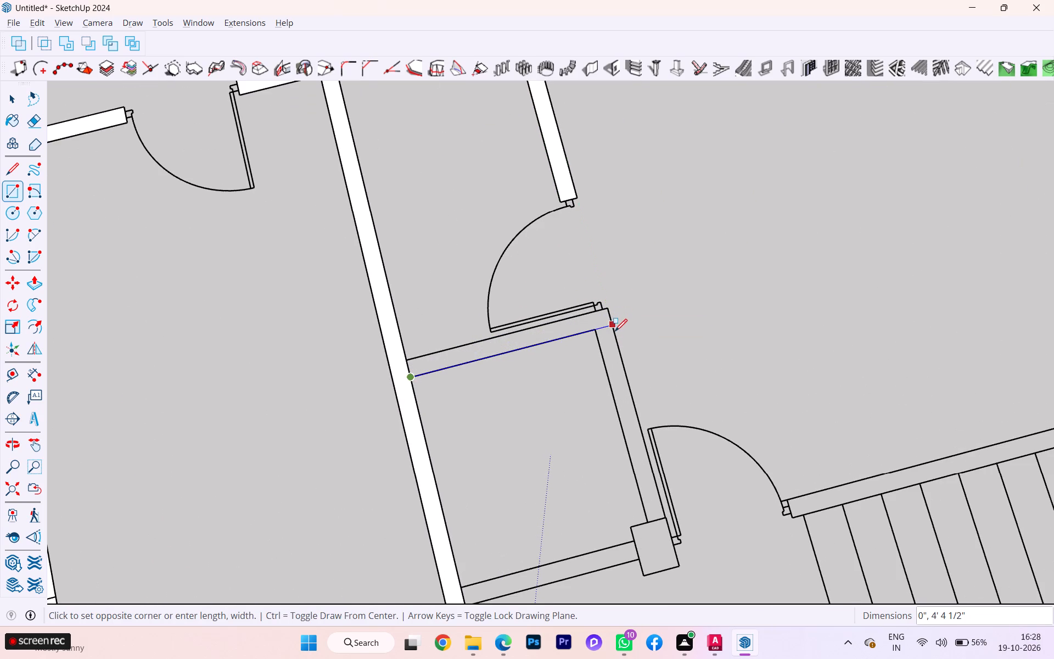
left_click(610, 312)
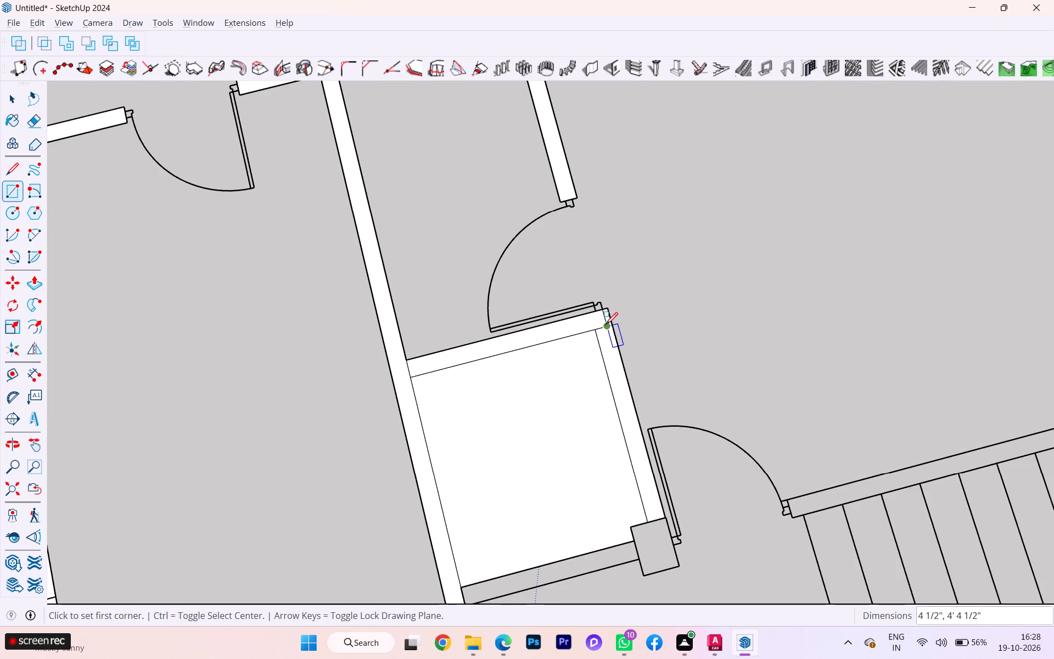
scroll(604, 324, "down", 4)
scroll(515, 496, "up", 3)
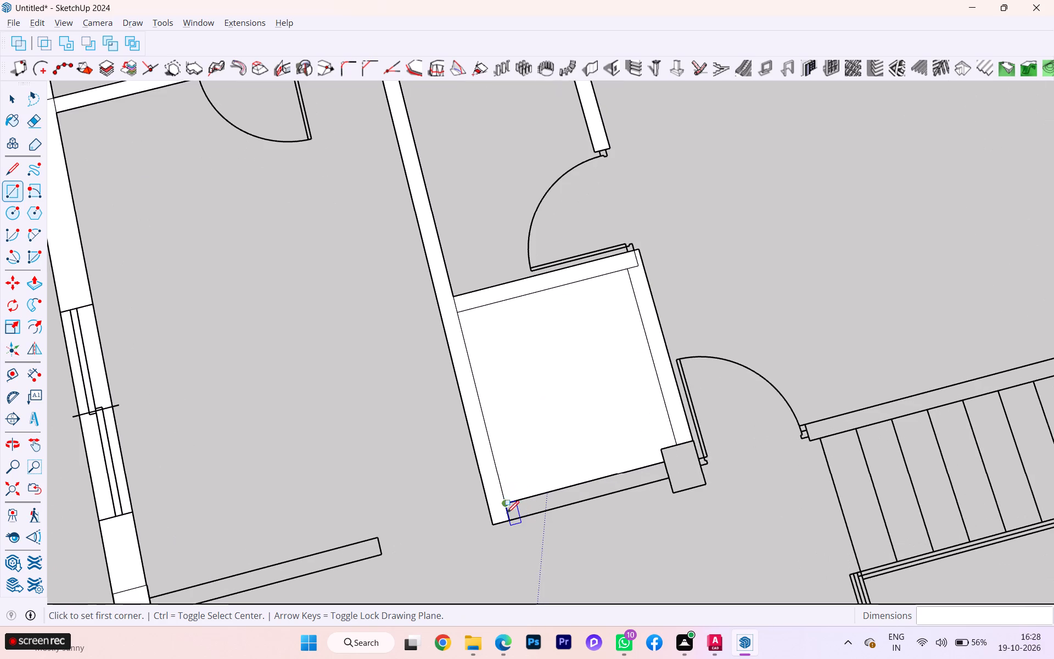
Draw a rectangle about 3' 7 5/8" by 4 1/2" over the small square room's wall that ends at the column.
left_click(508, 517)
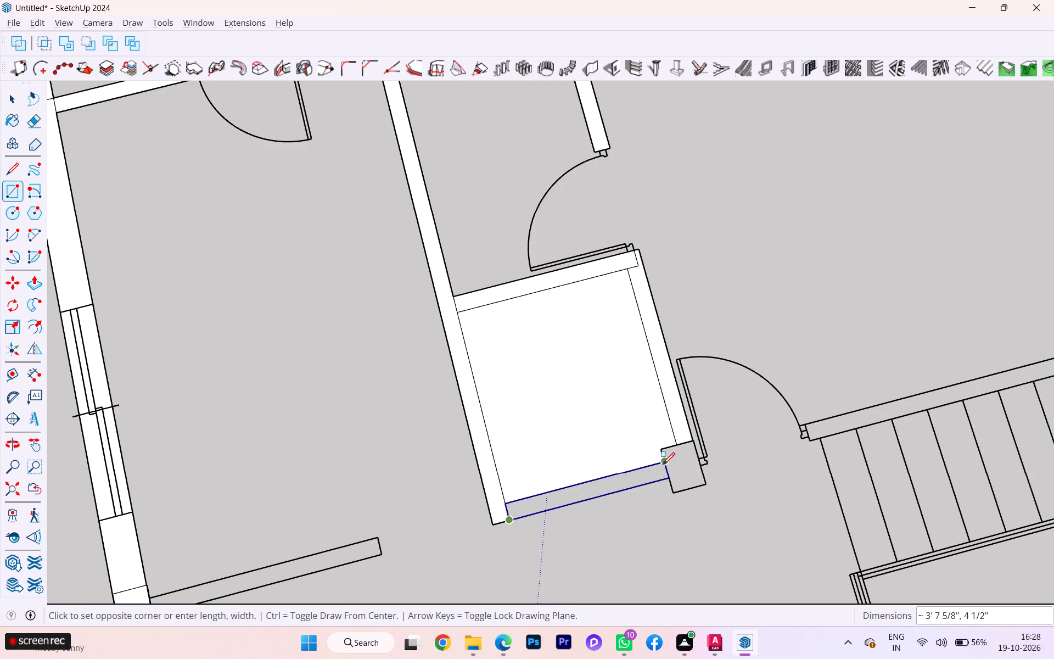
left_click(663, 464)
Draw a rectangle over the short free-ending wall that projects inward from the column on the window-lined side wall.
scroll(625, 389, "down", 3)
scroll(581, 341, "down", 1)
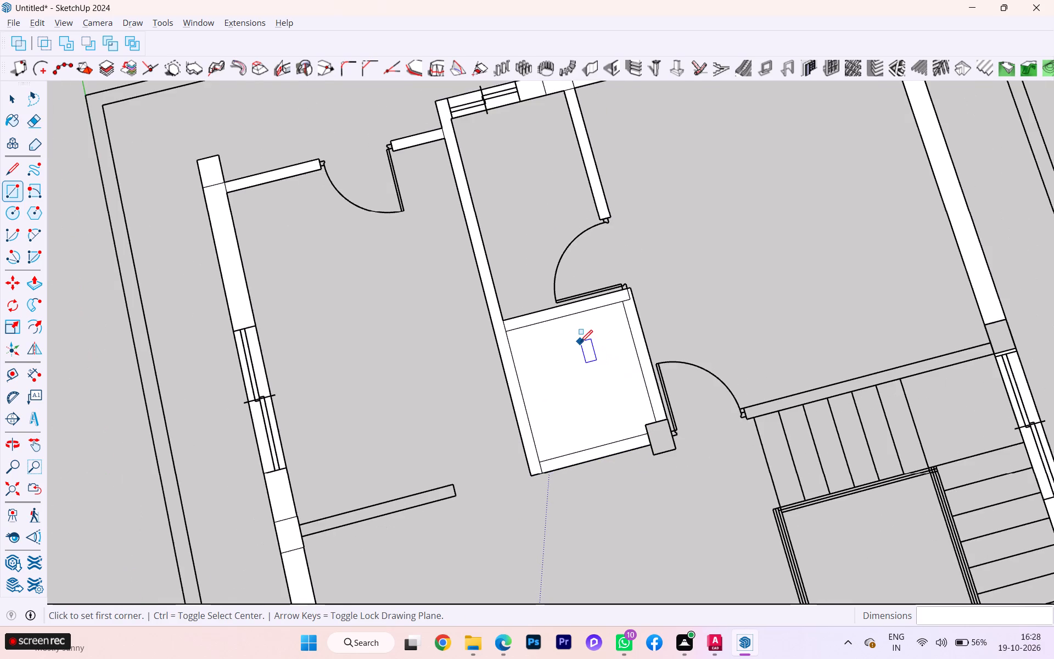
scroll(580, 342, "down", 5)
scroll(535, 328, "down", 1)
scroll(435, 450, "up", 2)
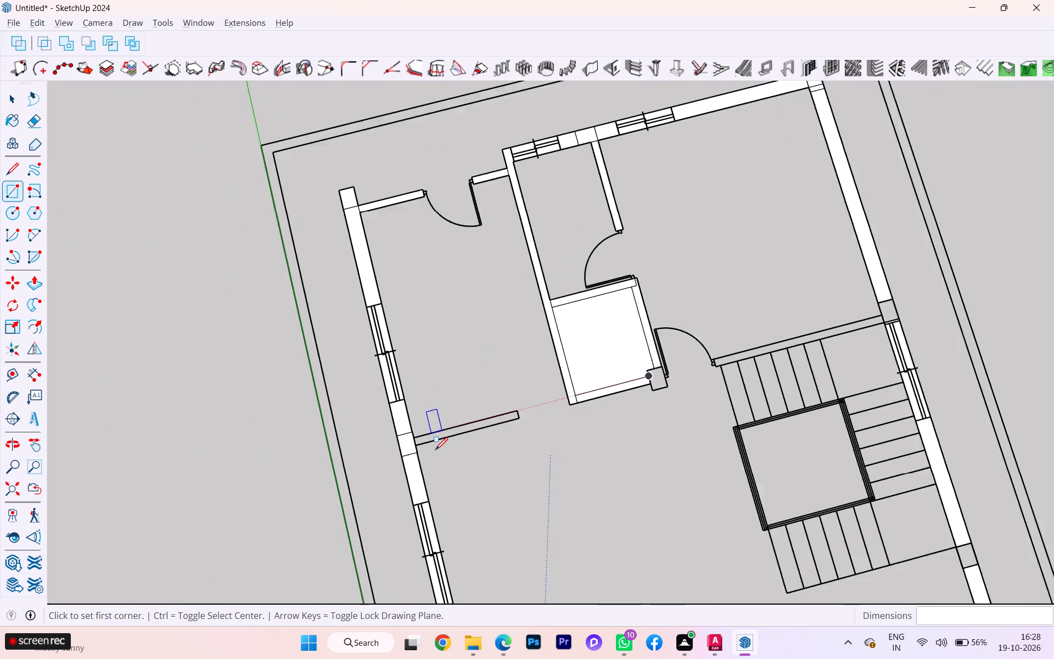
scroll(435, 450, "up", 1)
left_click(410, 444)
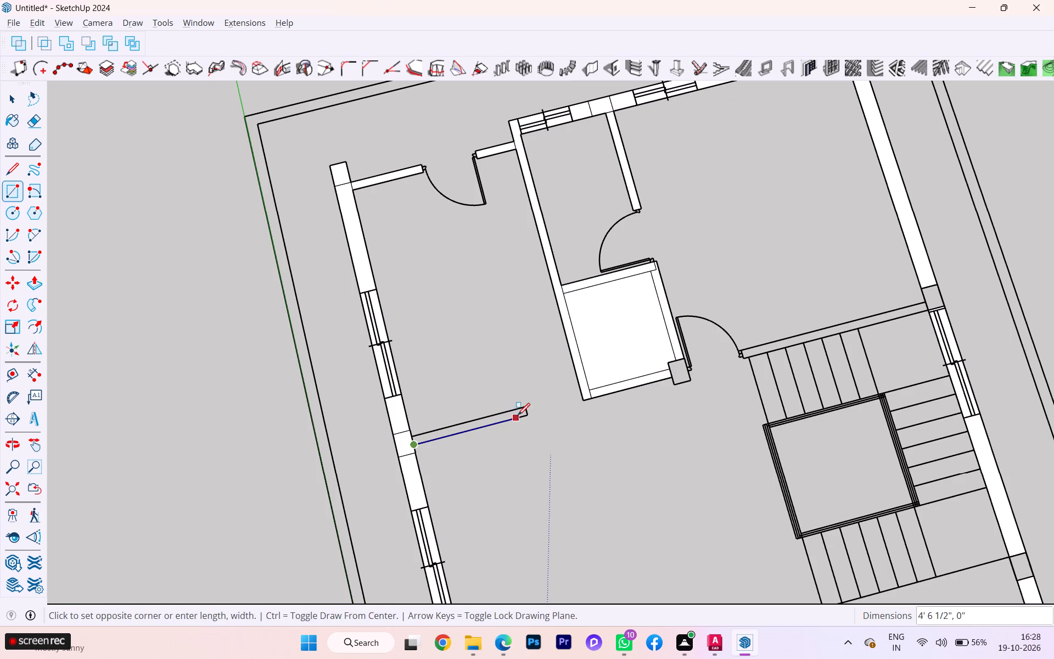
left_click(529, 410)
Draw a 9" by 1' rectangle over the column at the small square room's corner beside the door.
scroll(745, 396, "up", 1)
scroll(667, 365, "up", 4)
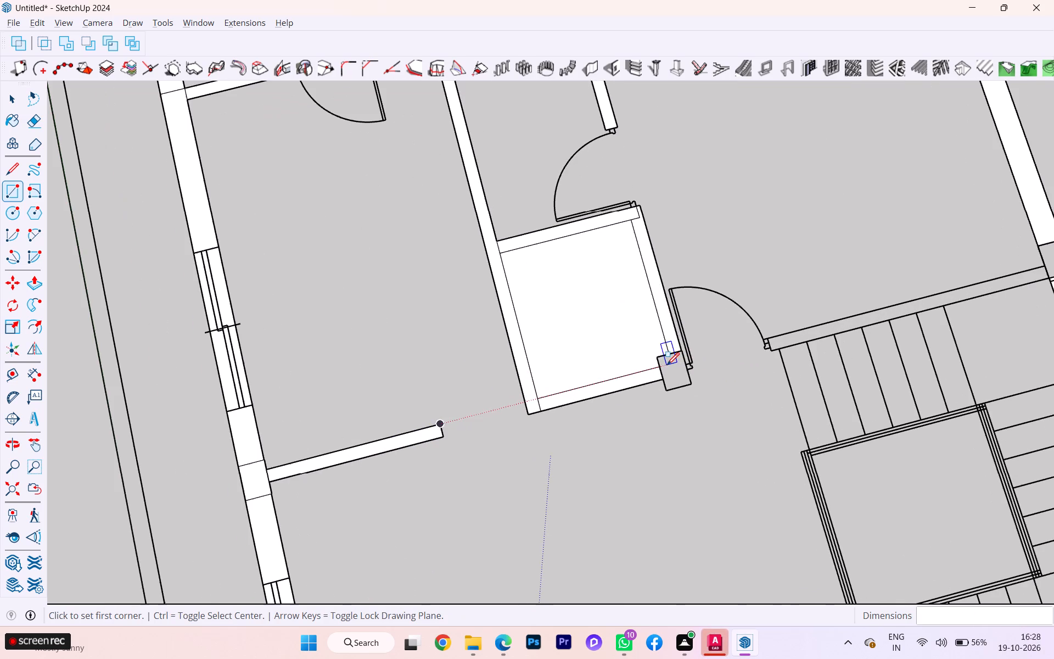
left_click(657, 360)
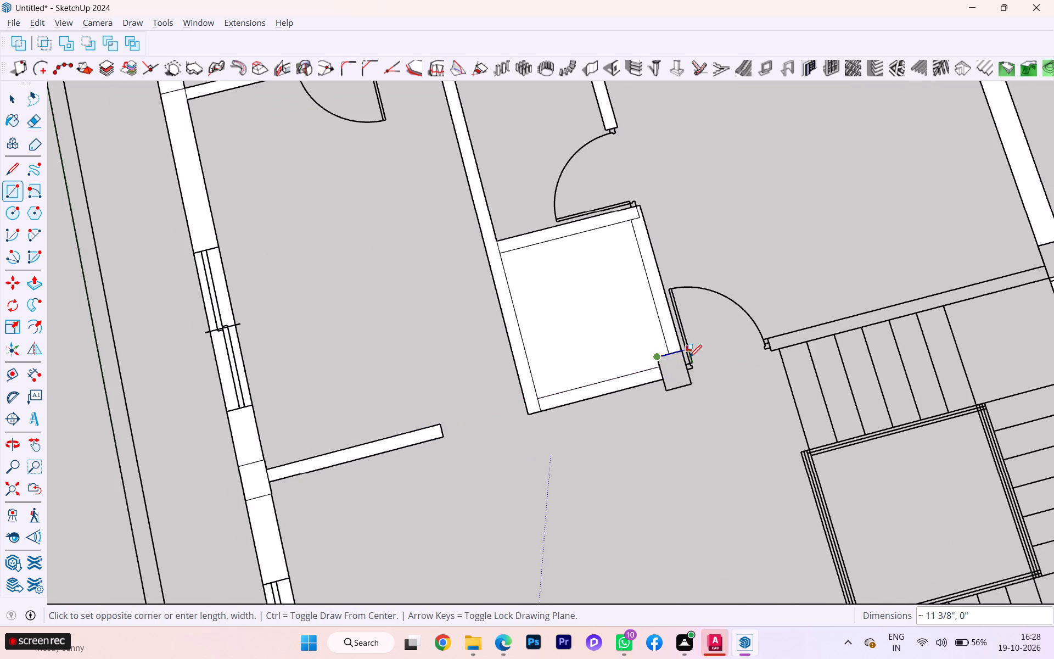
left_click(689, 384)
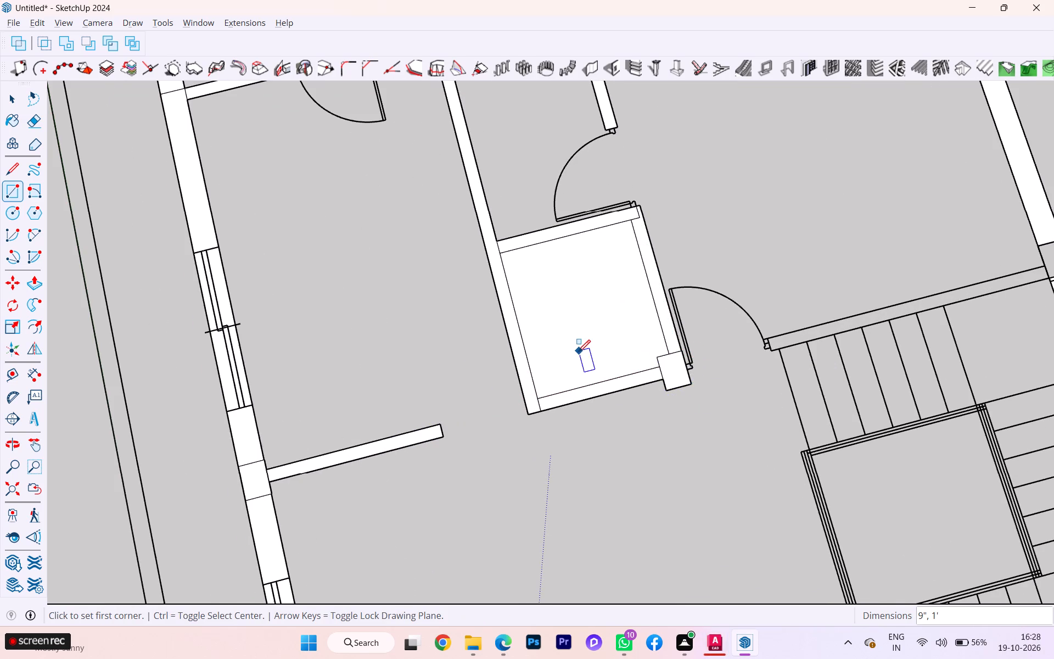
Draw a 4 1/2" by 7' 1 1/2" rectangle along the front room's inner side wall, from the small window's near-column end to the front wall.
scroll(578, 352, "down", 1)
scroll(578, 352, "up", 1)
scroll(578, 352, "down", 6)
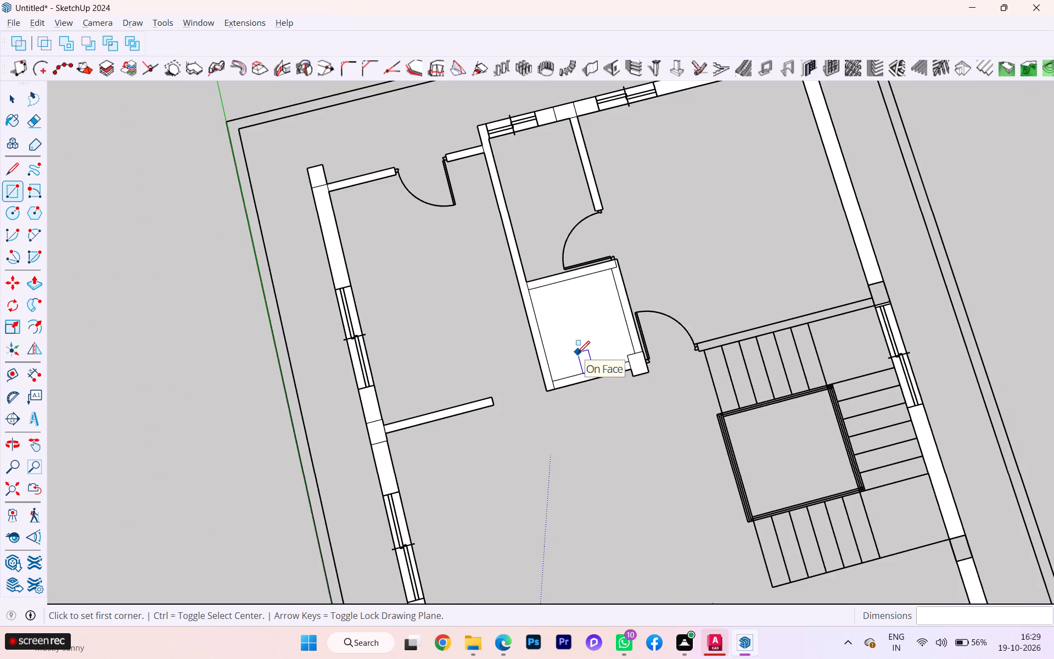
scroll(578, 353, "down", 4)
scroll(461, 284, "down", 2)
middle_click_drag(469, 315, 467, 294)
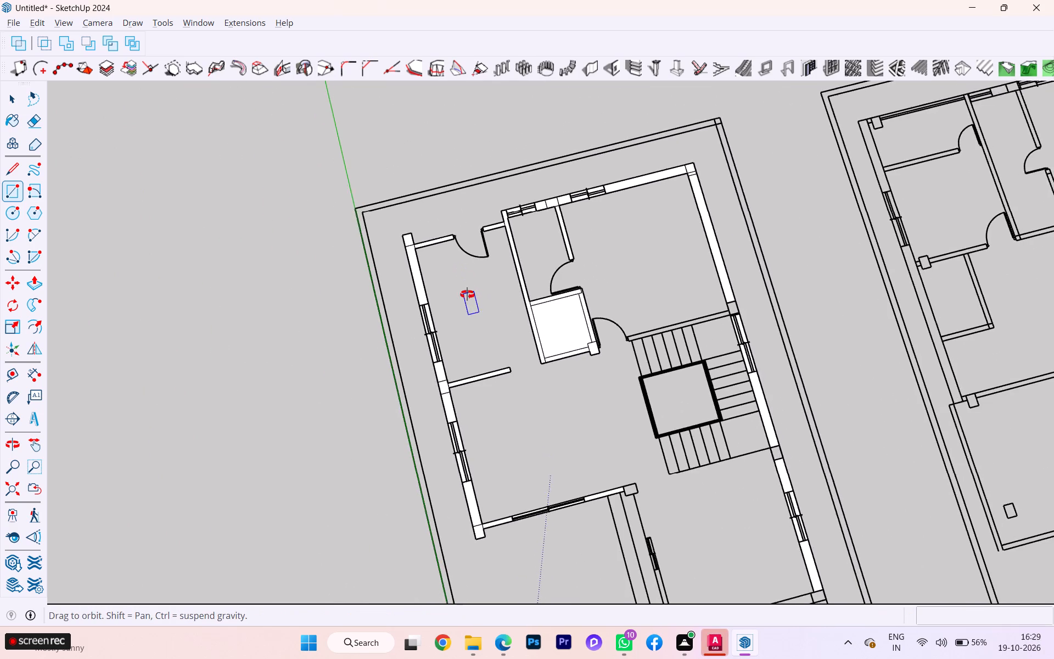
middle_click_drag(467, 294, 458, 270)
scroll(700, 347, "up", 11)
scroll(629, 288, "down", 5)
scroll(577, 284, "down", 2)
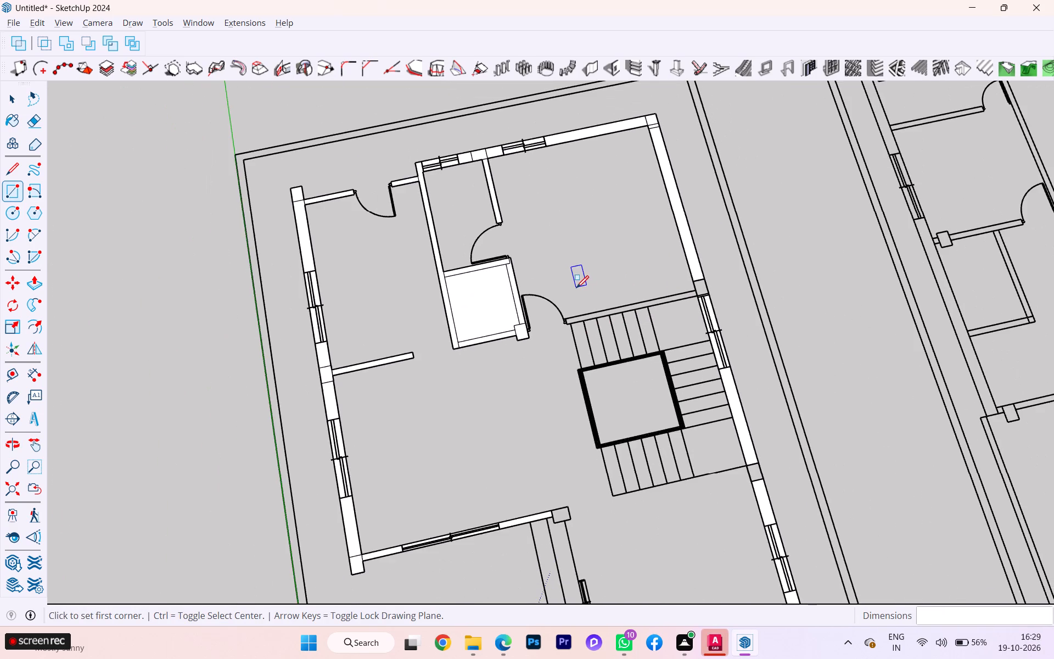
scroll(576, 291, "down", 3)
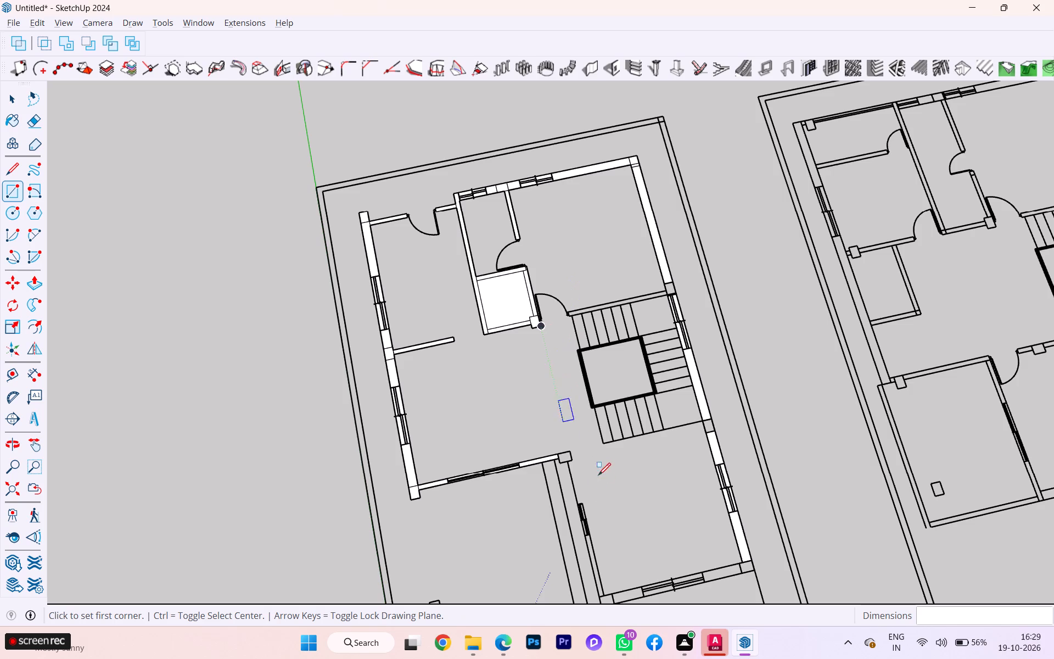
scroll(578, 491, "up", 4)
scroll(549, 424, "down", 3)
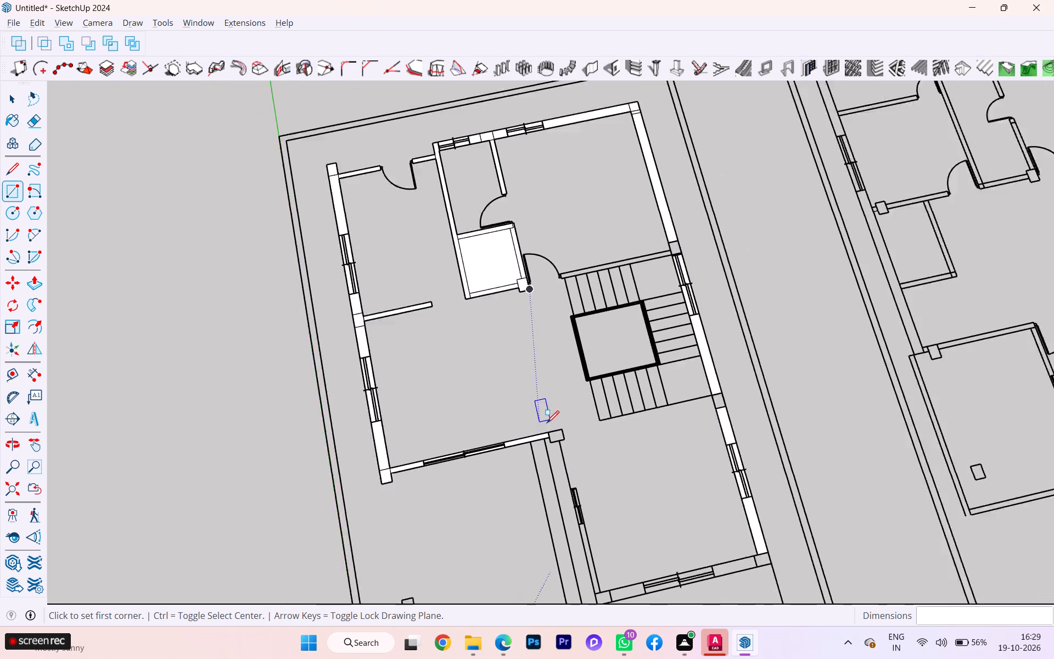
scroll(547, 423, "down", 1)
scroll(706, 544, "up", 2)
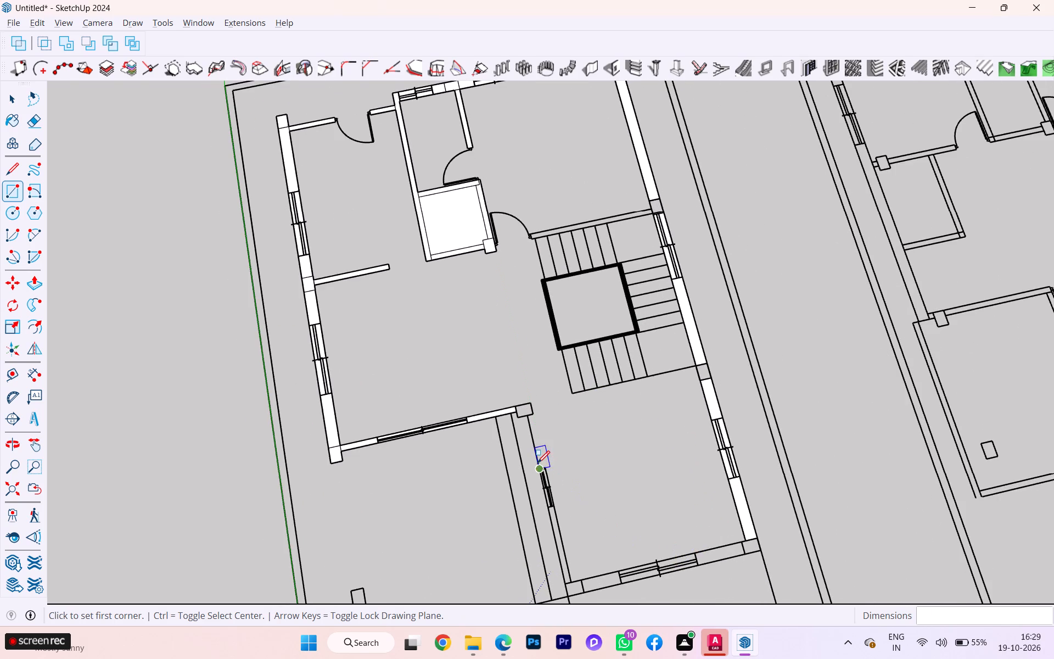
scroll(537, 461, "up", 9)
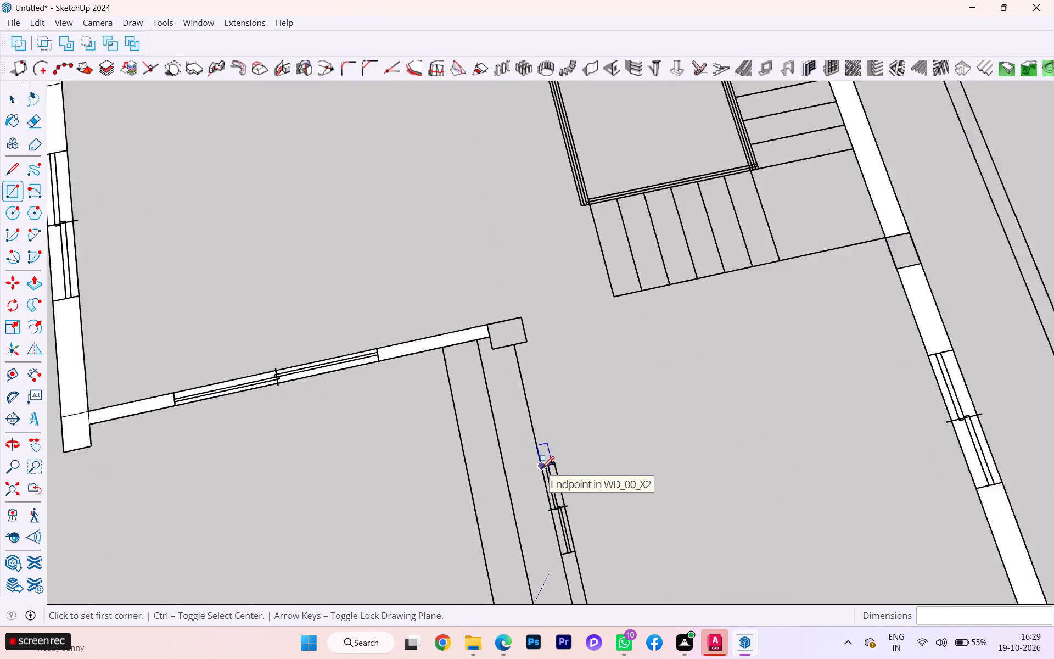
scroll(542, 468, "up", 11)
scroll(540, 461, "down", 1)
scroll(540, 461, "up", 3)
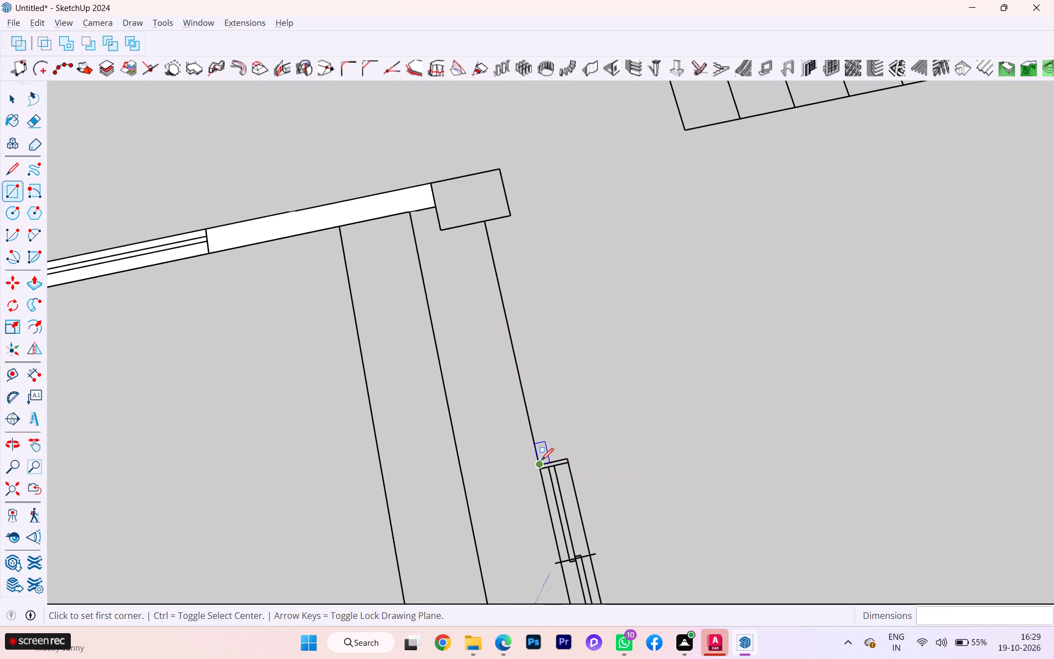
left_click(541, 460)
scroll(566, 420, "down", 10)
scroll(551, 379, "up", 1)
scroll(551, 373, "down", 4)
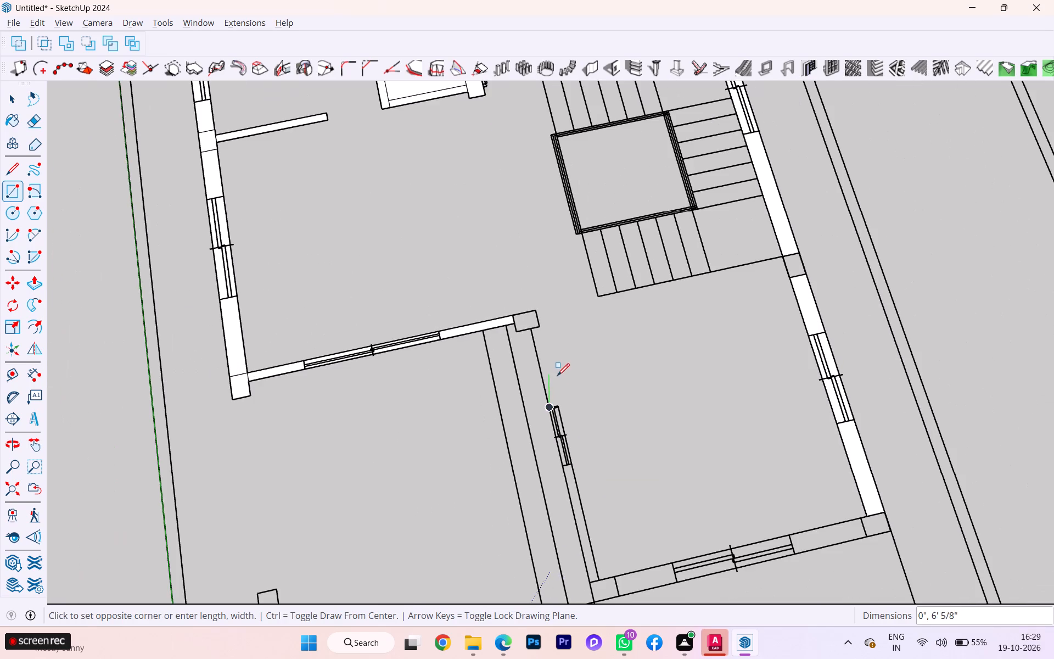
scroll(602, 572, "up", 1)
left_click(598, 580)
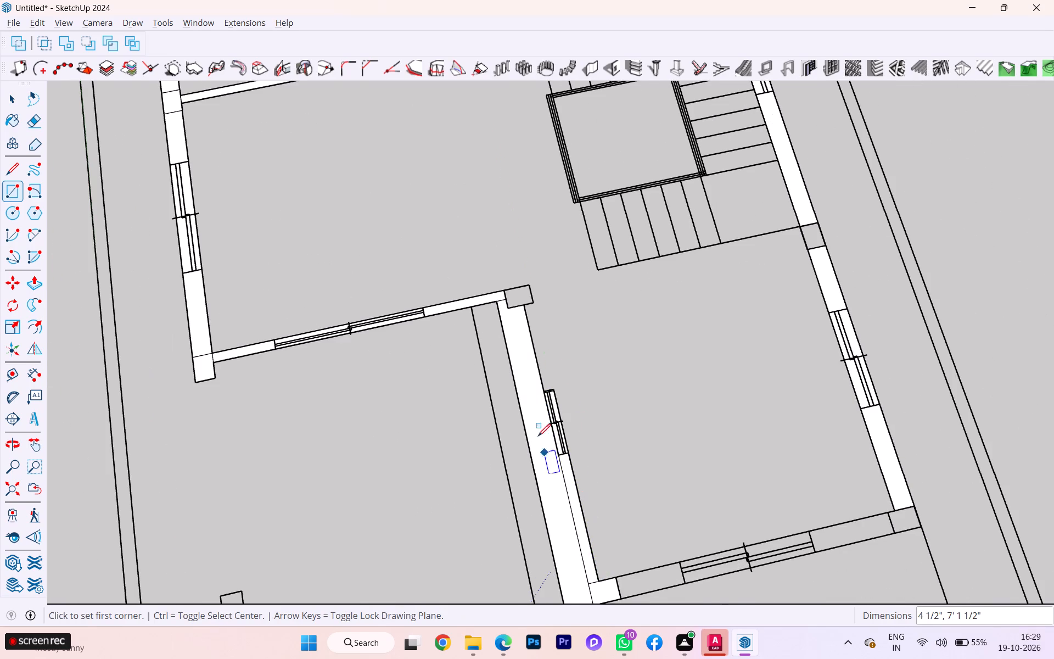
Draw a rectangle about 12' 1 3/8" long over the front room's windowed front wall, reaching the far outer corner.
scroll(520, 401, "down", 1)
scroll(520, 401, "up", 3)
scroll(520, 401, "down", 1)
scroll(584, 562, "down", 1)
scroll(596, 593, "up", 2)
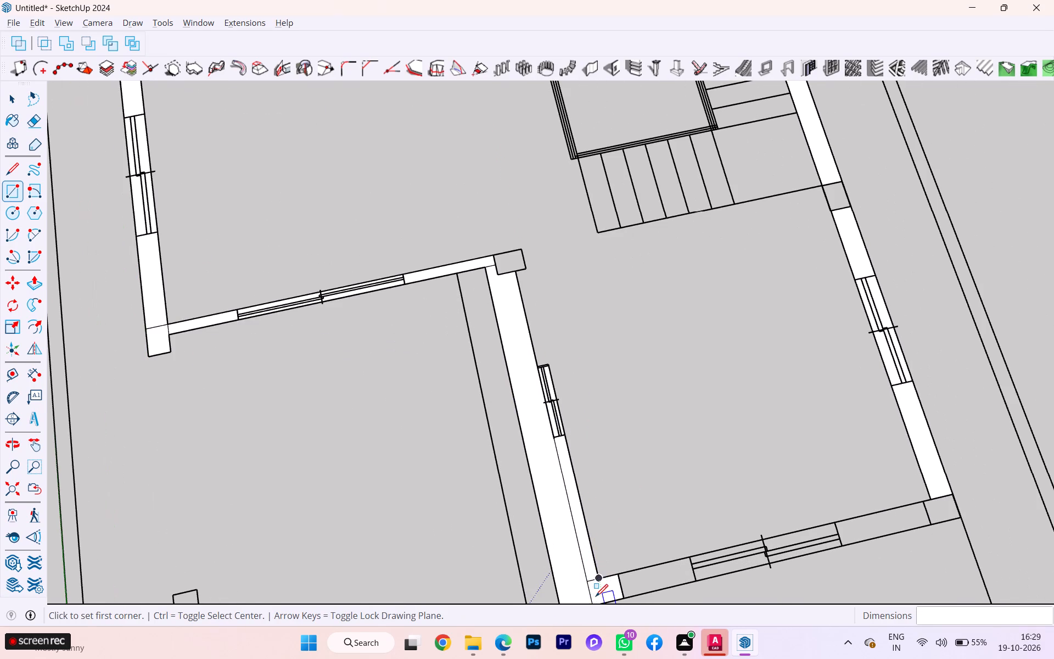
scroll(569, 556, "down", 2)
left_click(588, 577)
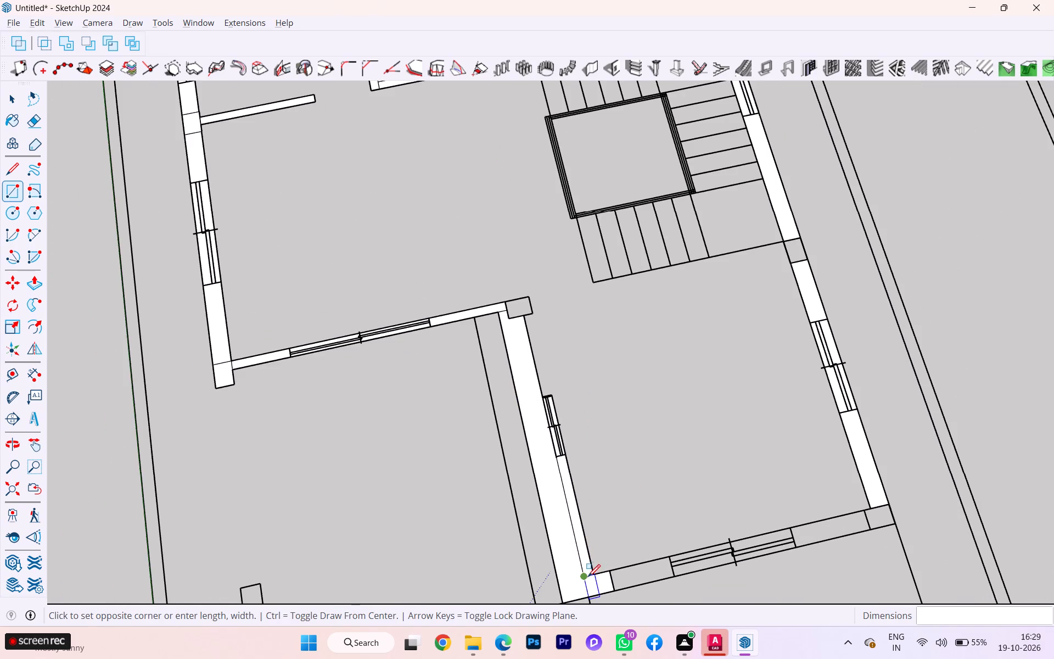
left_click(896, 526)
Draw a rectangle about 8' 5 13/16" by 4 1/2" over the wall behind the stairs, from the door jamb to the outer wall's column.
scroll(713, 403, "down", 5)
scroll(713, 403, "up", 2)
scroll(713, 403, "down", 5)
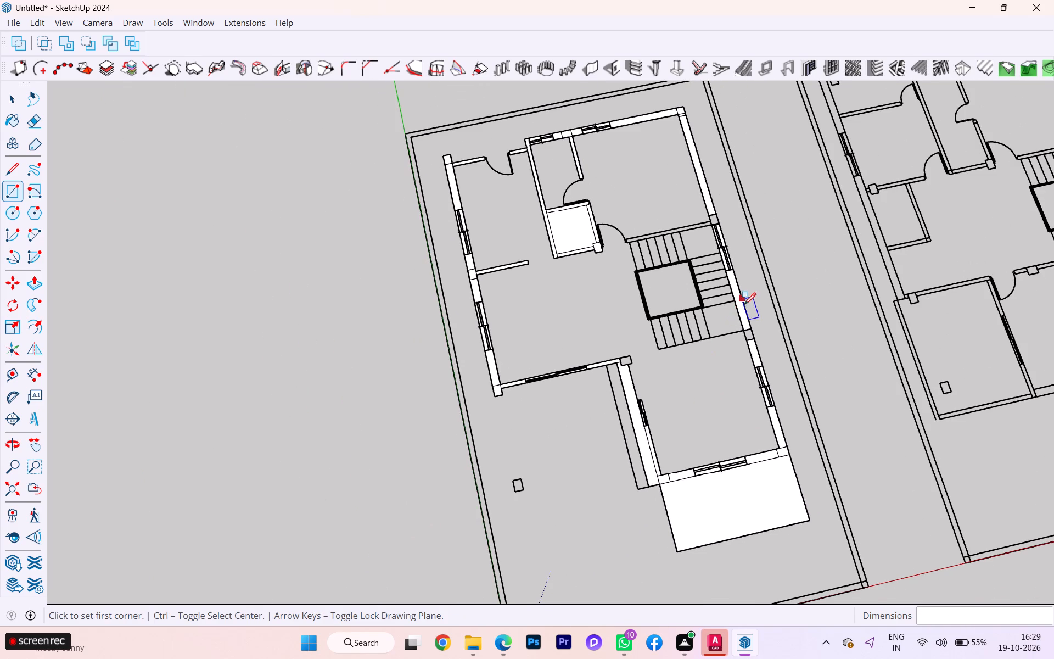
scroll(744, 310, "up", 1)
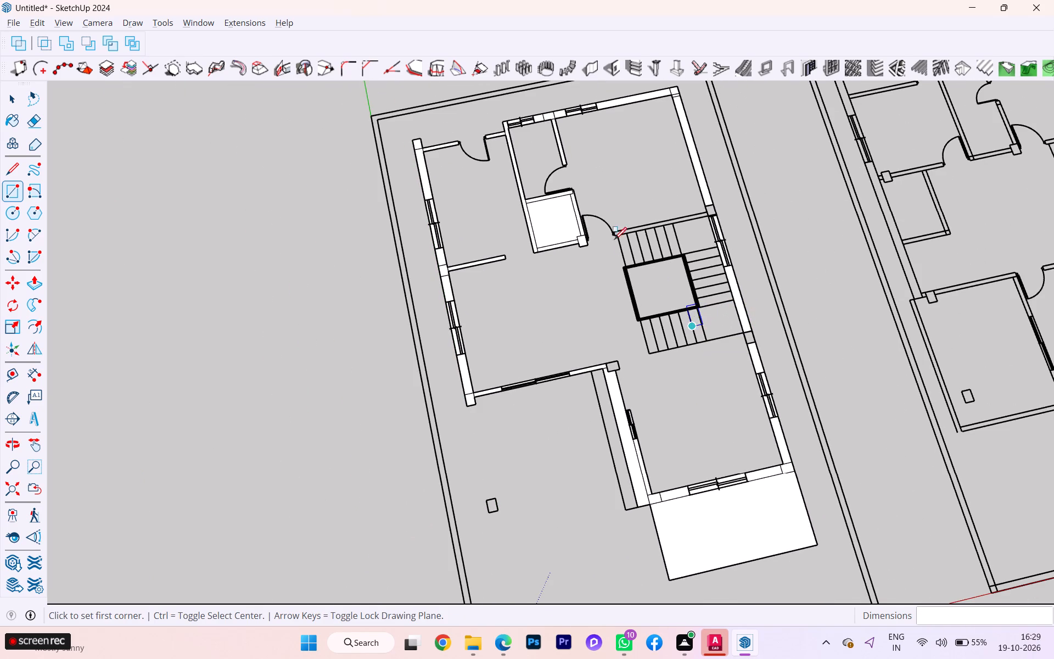
scroll(615, 236, "up", 9)
scroll(618, 237, "down", 1)
scroll(618, 237, "up", 2)
scroll(618, 237, "down", 1)
scroll(618, 237, "up", 1)
scroll(618, 237, "down", 1)
scroll(618, 237, "up", 1)
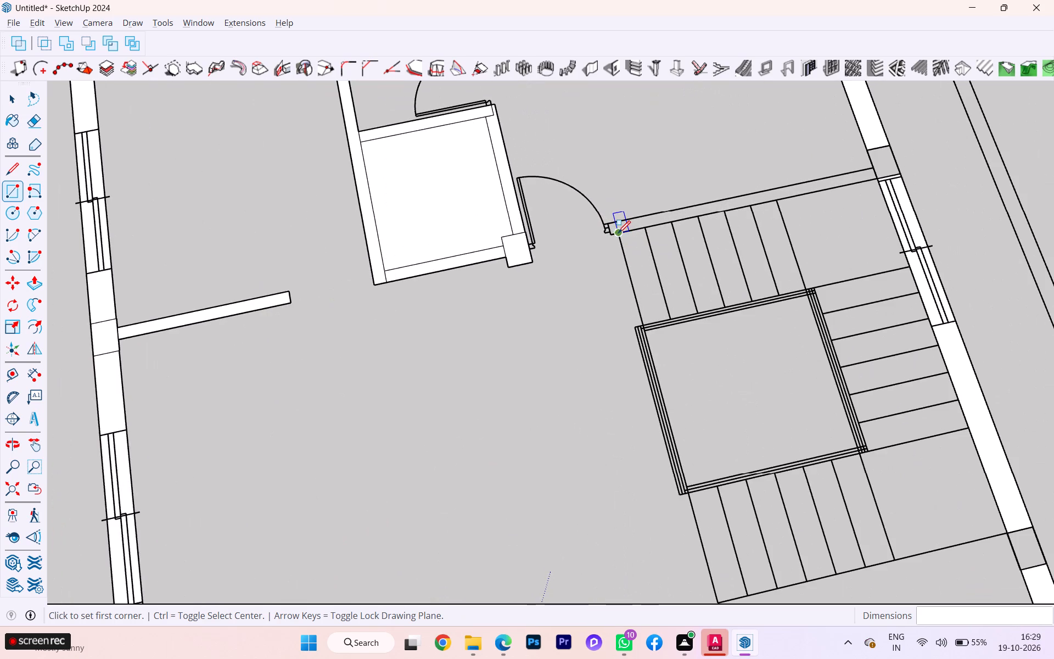
left_click(609, 242)
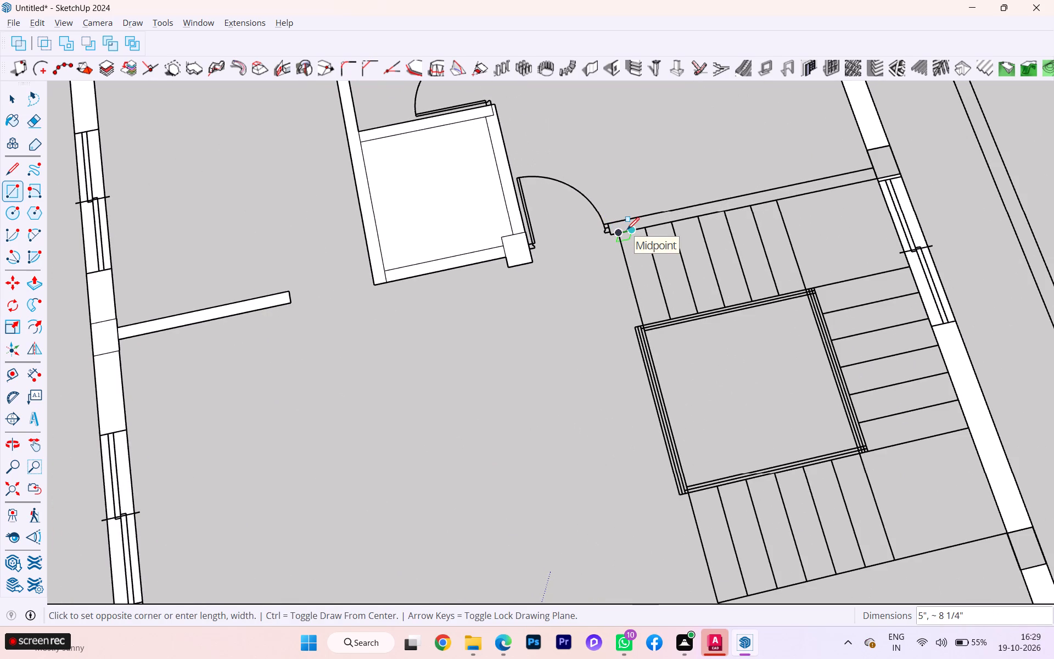
key("Escape")
left_click(614, 232)
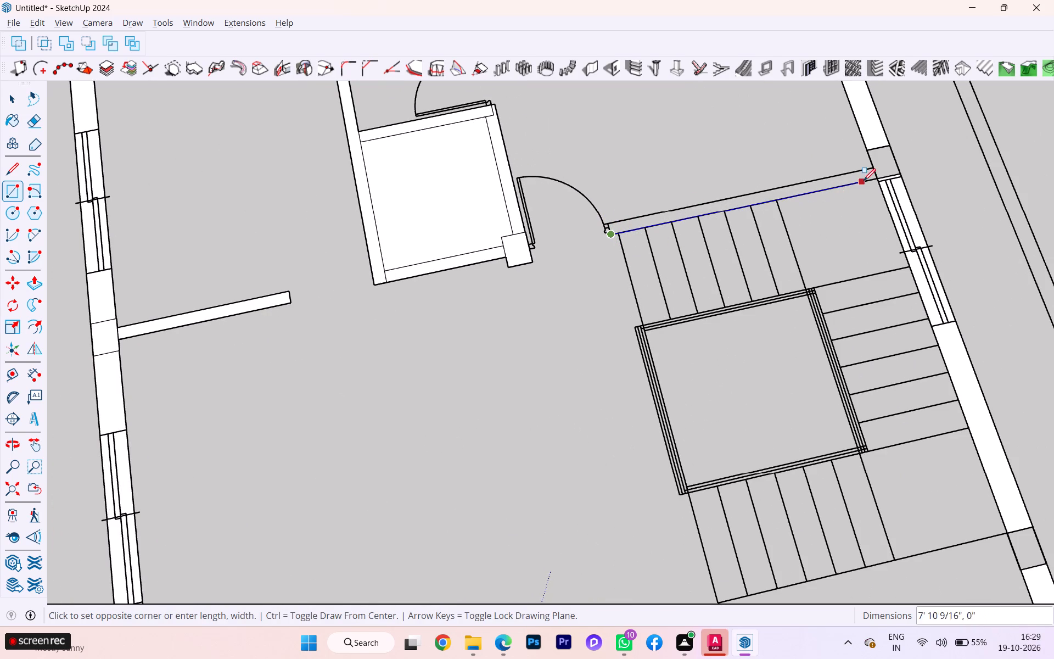
left_click(868, 170)
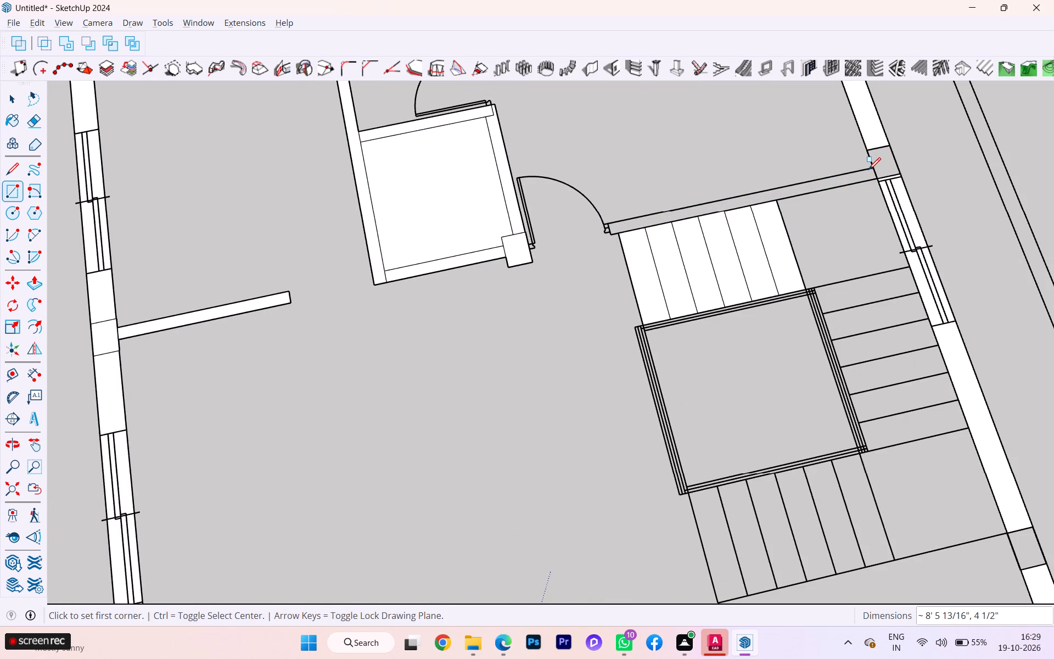
left_click(868, 170)
key("ctrl+z")
Redraw the stair wall rectangle from the outer wall's column back to the corner at the door jamb.
scroll(859, 171, "up", 1)
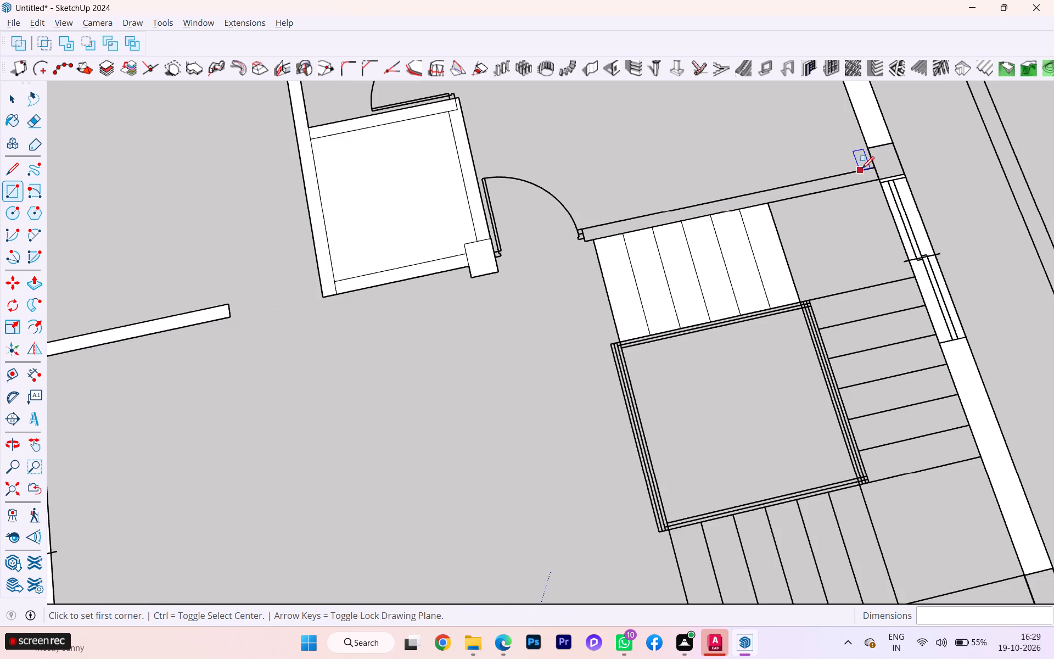
scroll(875, 165, "up", 2)
scroll(876, 165, "down", 1)
left_click(876, 165)
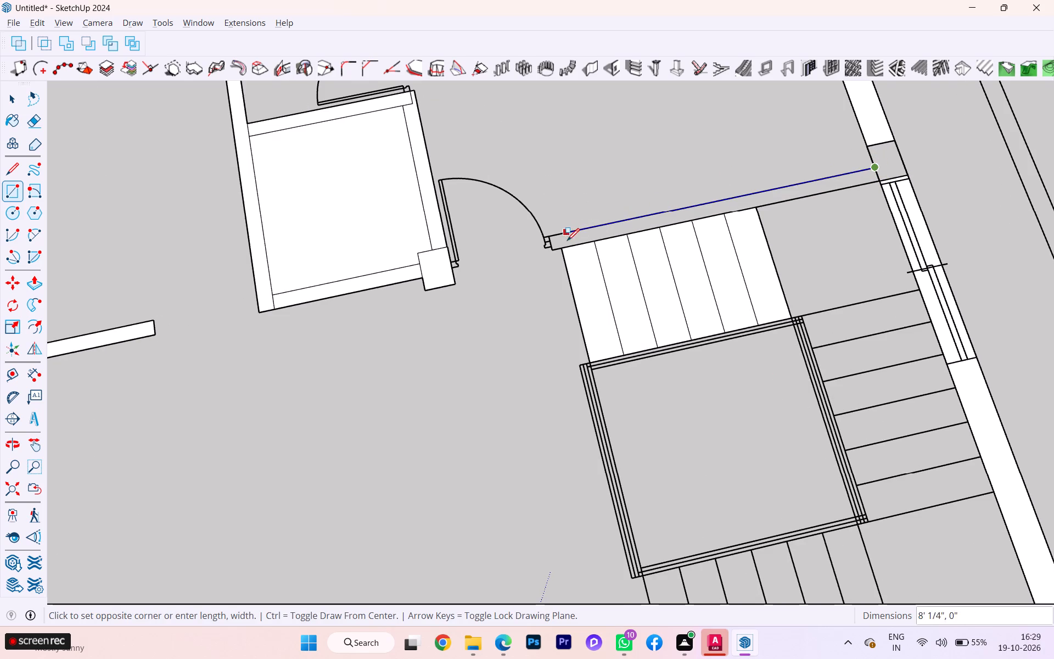
left_click(551, 250)
Draw another rectangle, about 8' 5 13/16" by 4 9/16", over the stair wall from the door jamb to the window's corner.
key("space")
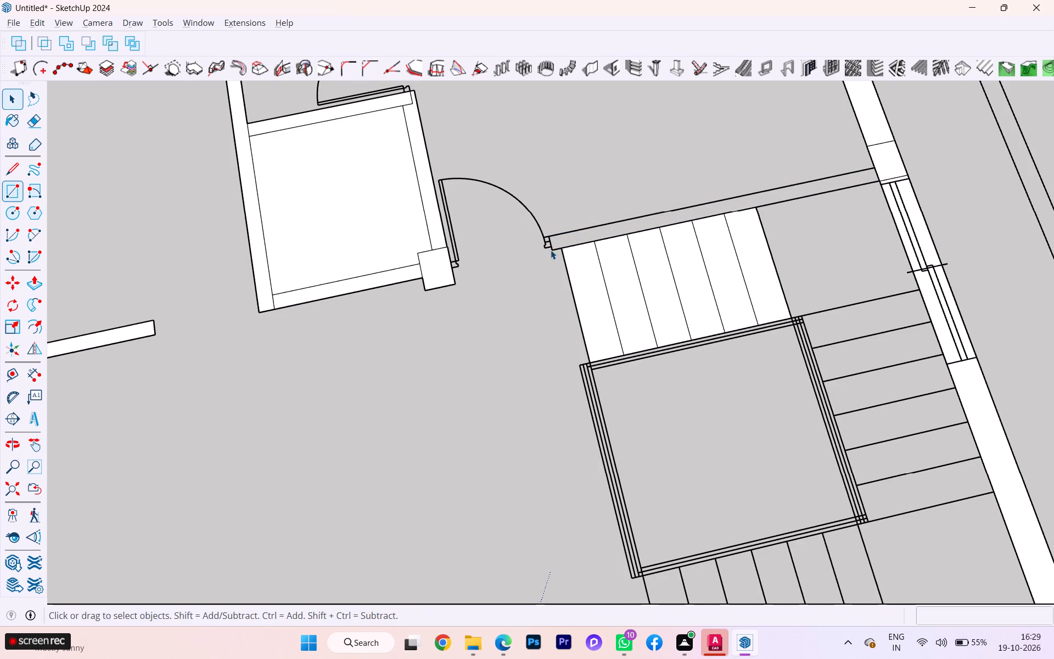
key("r")
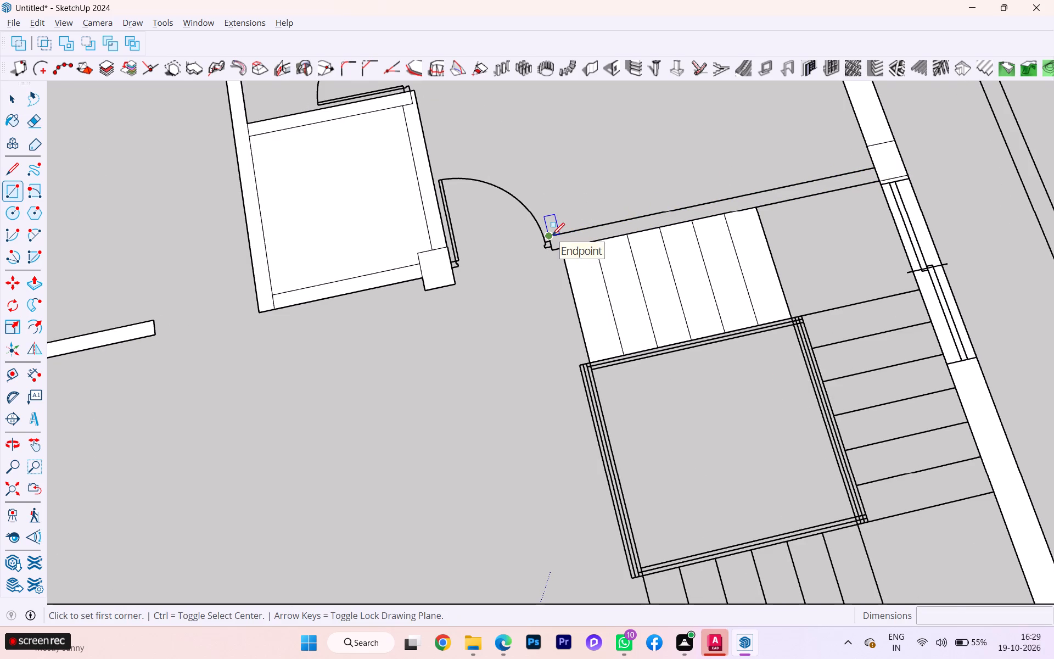
left_click(552, 235)
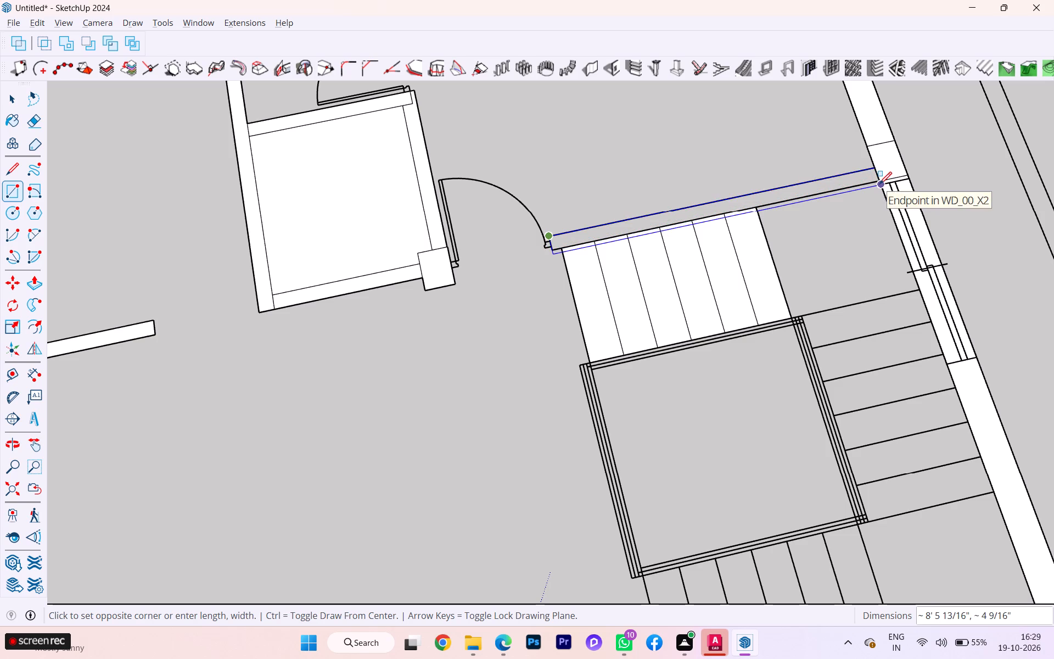
left_click(877, 186)
key("space")
Examine the stair wall and the surrounding ground-floor faces from below and from above.
scroll(796, 210, "down", 1)
middle_click_drag(795, 216, 794, 216)
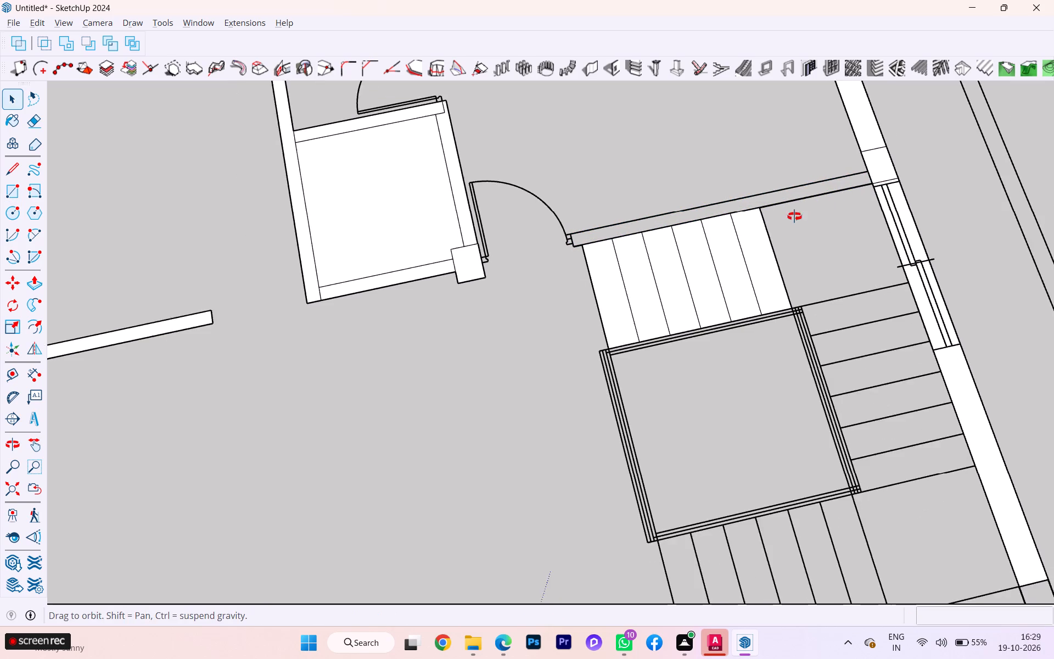
middle_click_drag(794, 216, 669, 86)
middle_click_drag(709, 368, 682, 86)
scroll(718, 289, "down", 1)
scroll(718, 309, "up", 1)
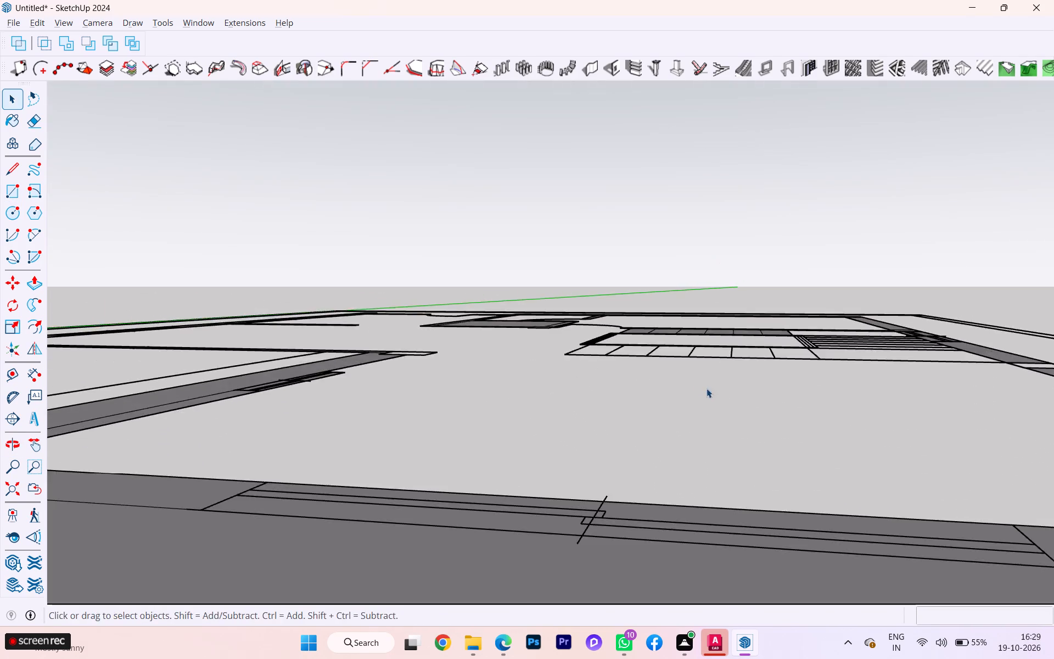
middle_click_drag(707, 388, 601, 289)
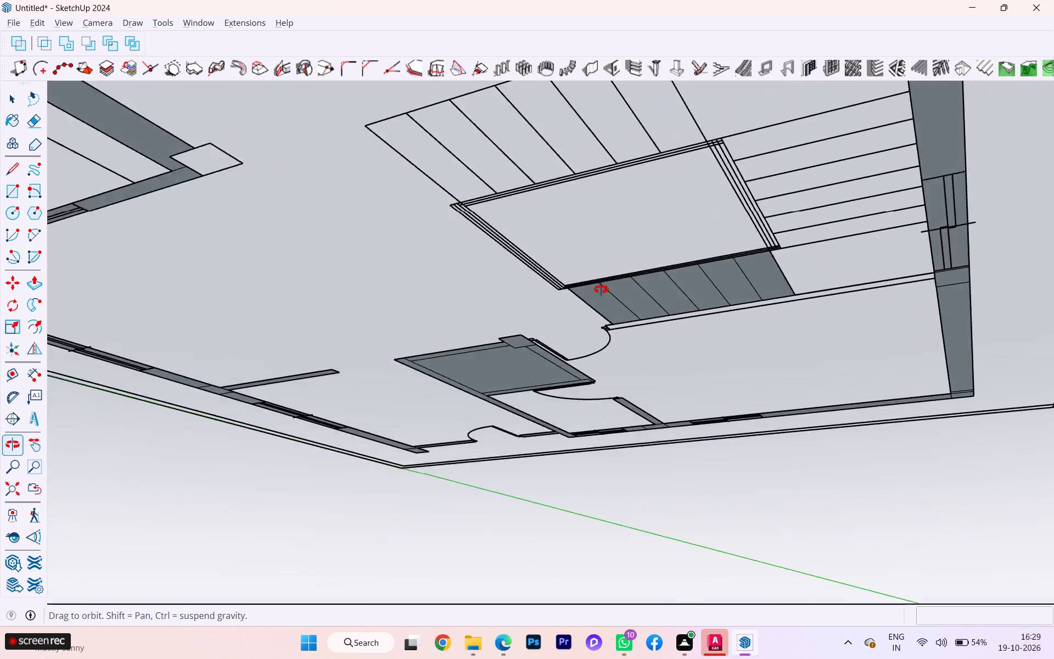
middle_click_drag(601, 289, 489, 309)
scroll(643, 252, "up", 2)
scroll(655, 249, "down", 1)
scroll(655, 248, "up", 1)
middle_click_drag(694, 278, 494, 187)
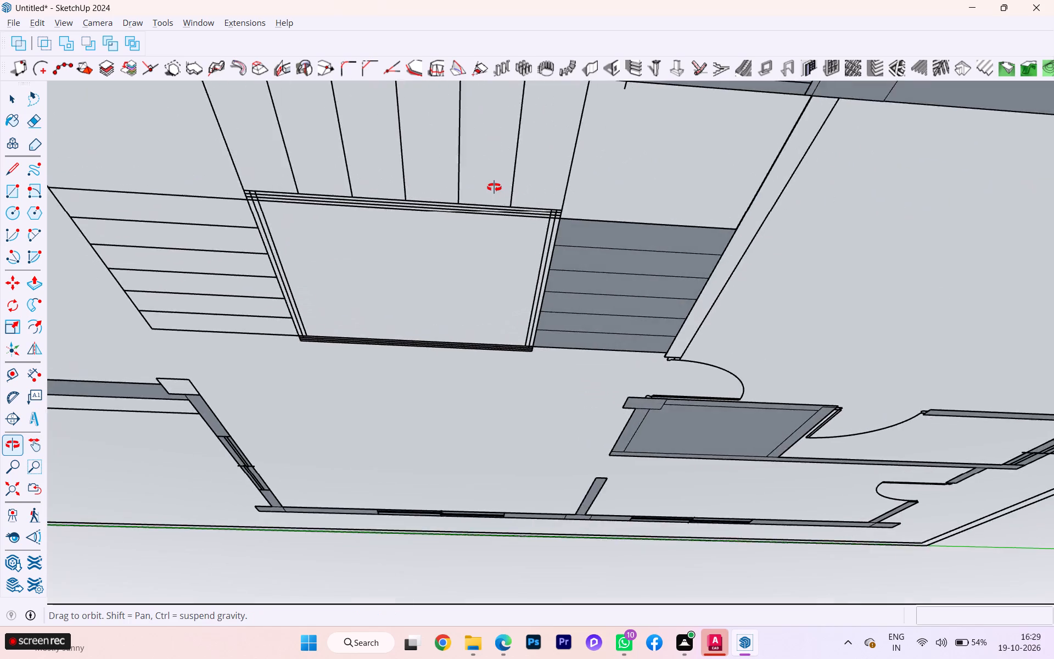
middle_click_drag(494, 187, 685, 628)
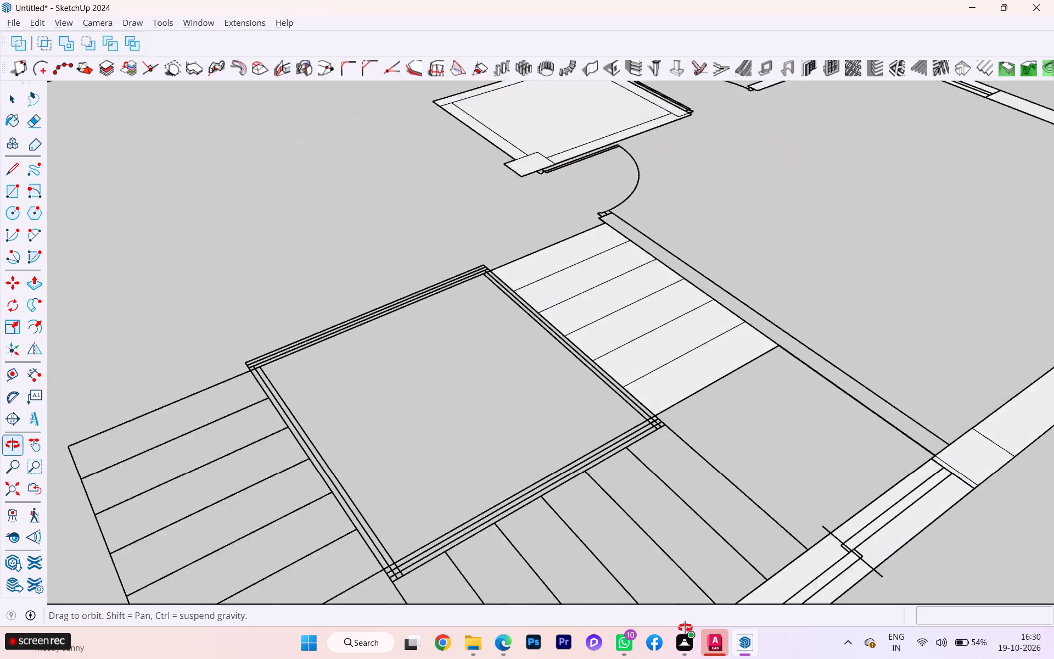
Delete the six tread faces of the stair flight beside the stair wall, keeping their edges.
middle_click_drag(685, 628, 686, 630)
scroll(665, 435, "down", 1)
scroll(665, 434, "up", 1)
scroll(664, 434, "down", 1)
key("space")
left_click(716, 431)
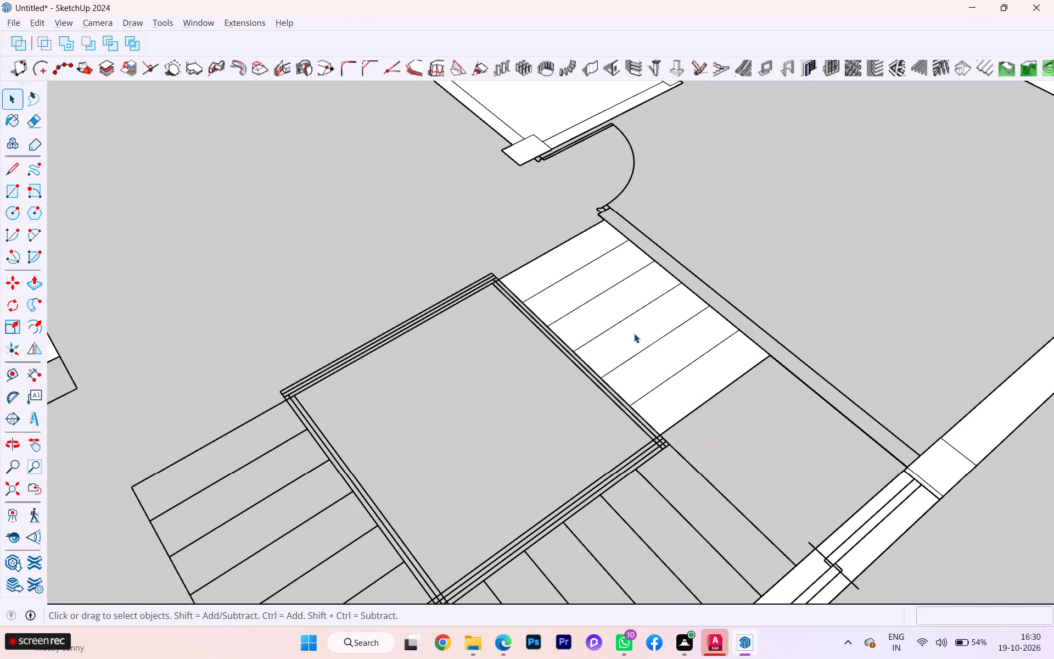
left_click(627, 329)
key("Delete")
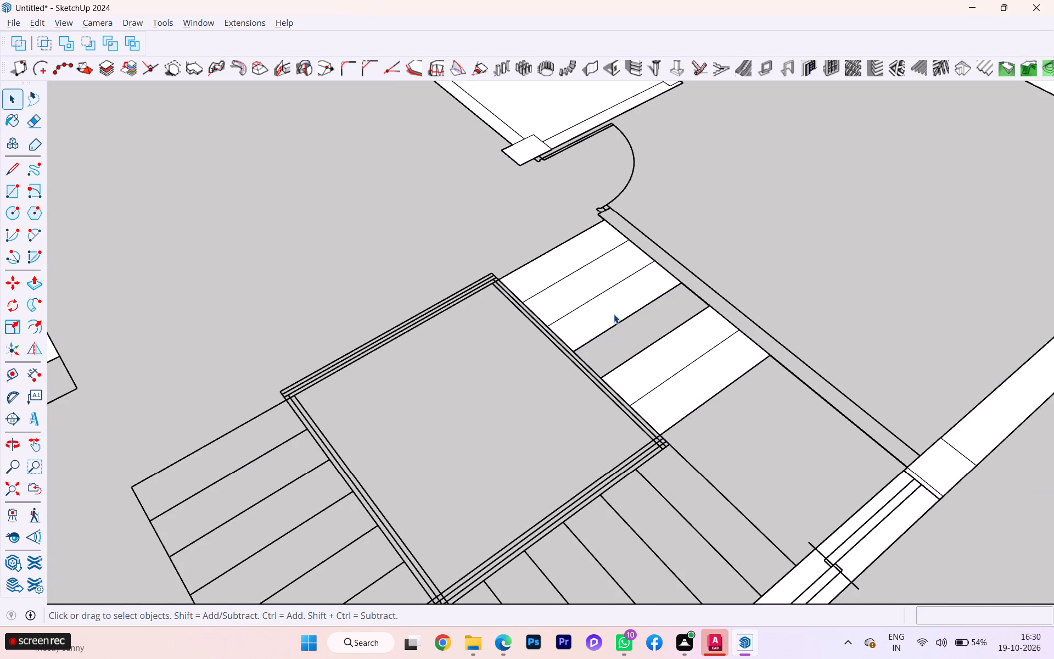
left_click(609, 310)
key("Delete")
left_click(588, 290)
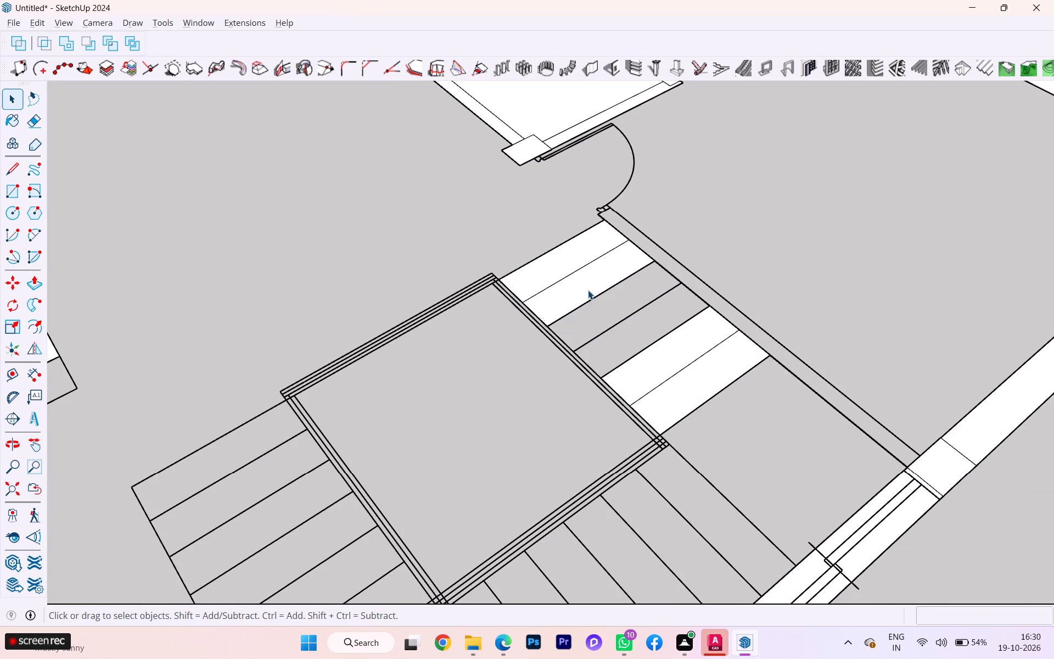
key("Delete")
left_click(568, 260)
key("Delete")
left_click(659, 372)
key("Delete")
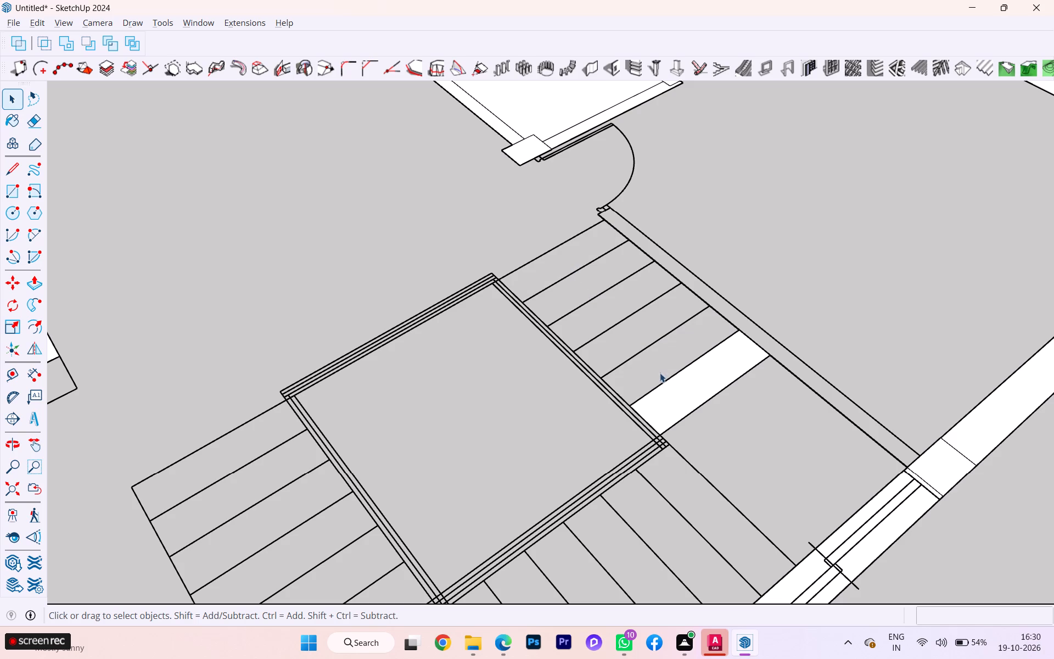
left_click(679, 390)
key("Delete")
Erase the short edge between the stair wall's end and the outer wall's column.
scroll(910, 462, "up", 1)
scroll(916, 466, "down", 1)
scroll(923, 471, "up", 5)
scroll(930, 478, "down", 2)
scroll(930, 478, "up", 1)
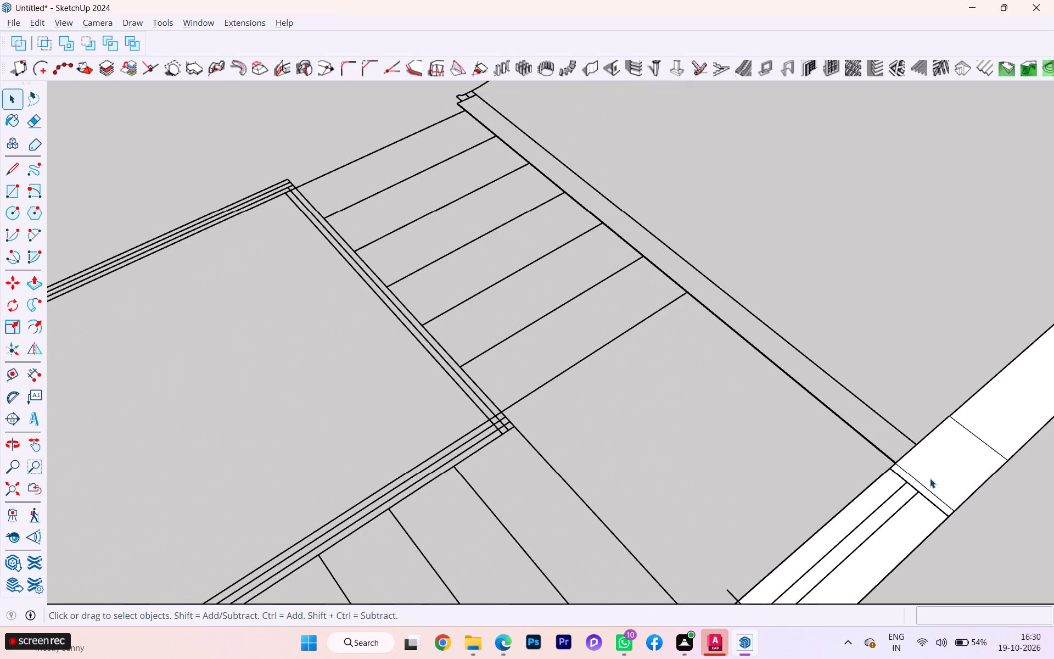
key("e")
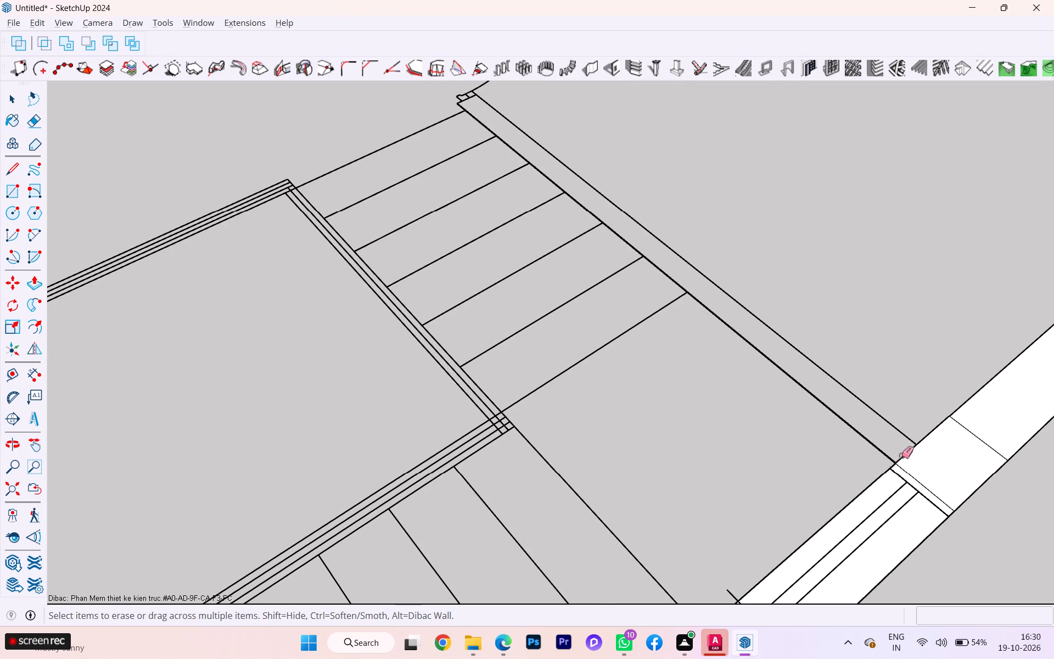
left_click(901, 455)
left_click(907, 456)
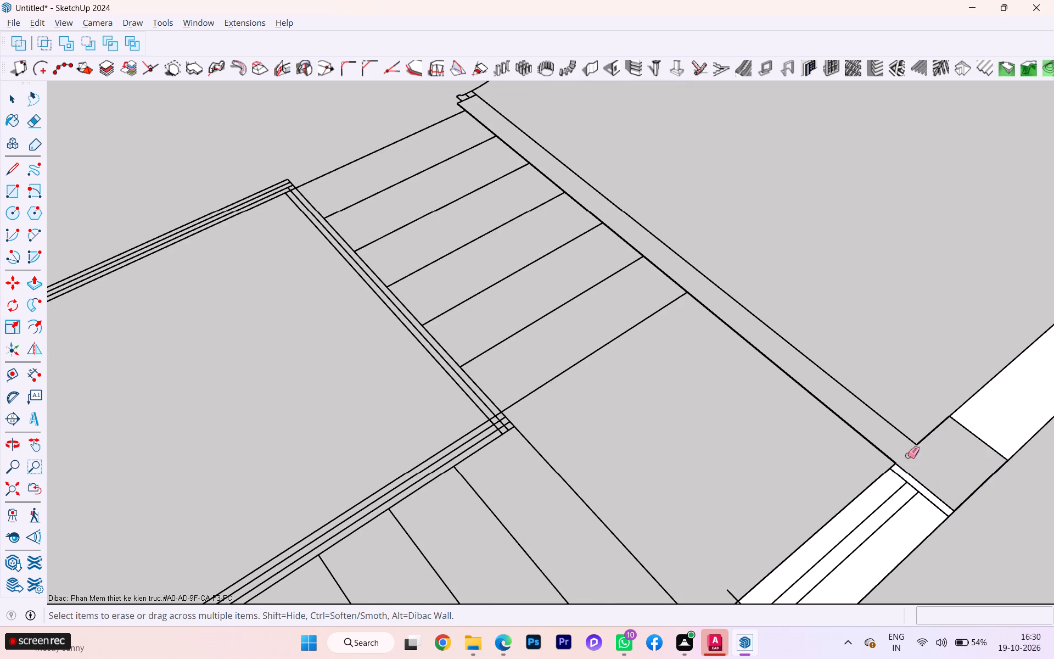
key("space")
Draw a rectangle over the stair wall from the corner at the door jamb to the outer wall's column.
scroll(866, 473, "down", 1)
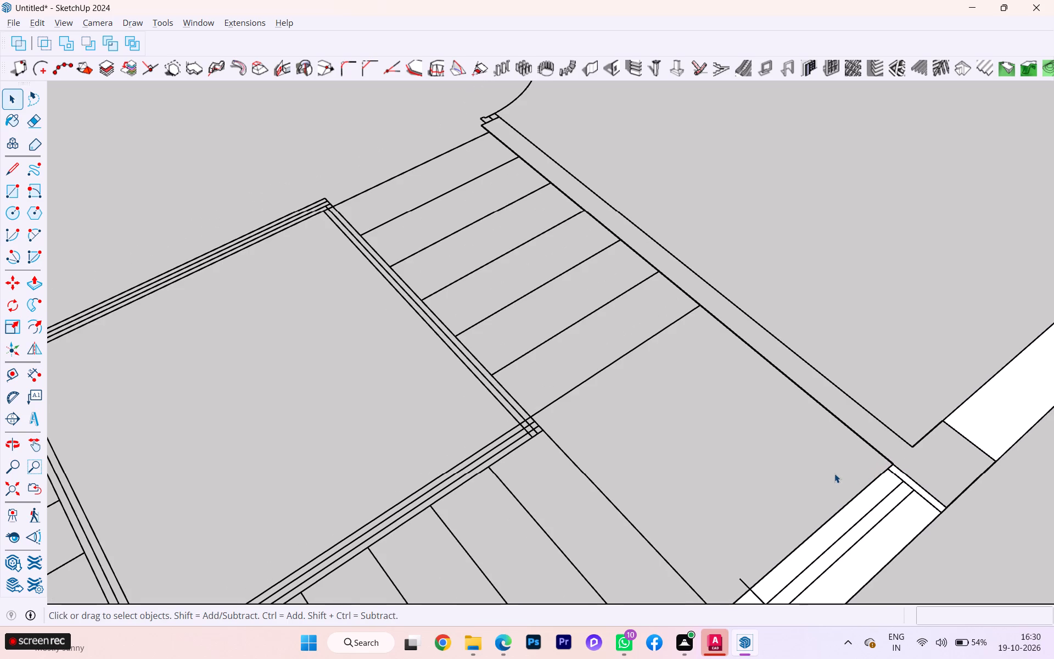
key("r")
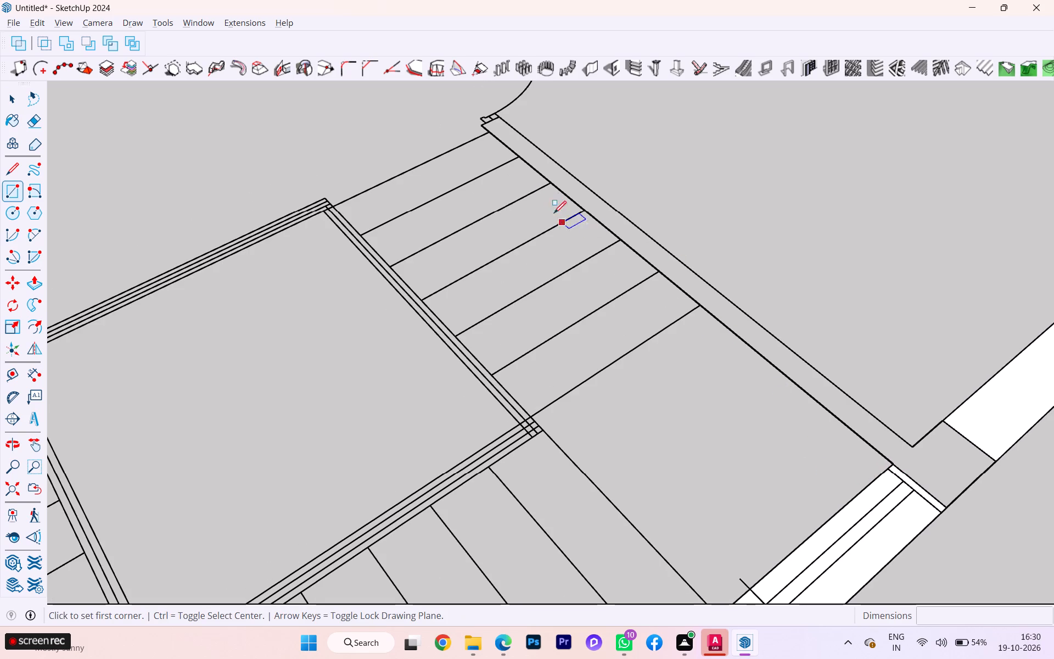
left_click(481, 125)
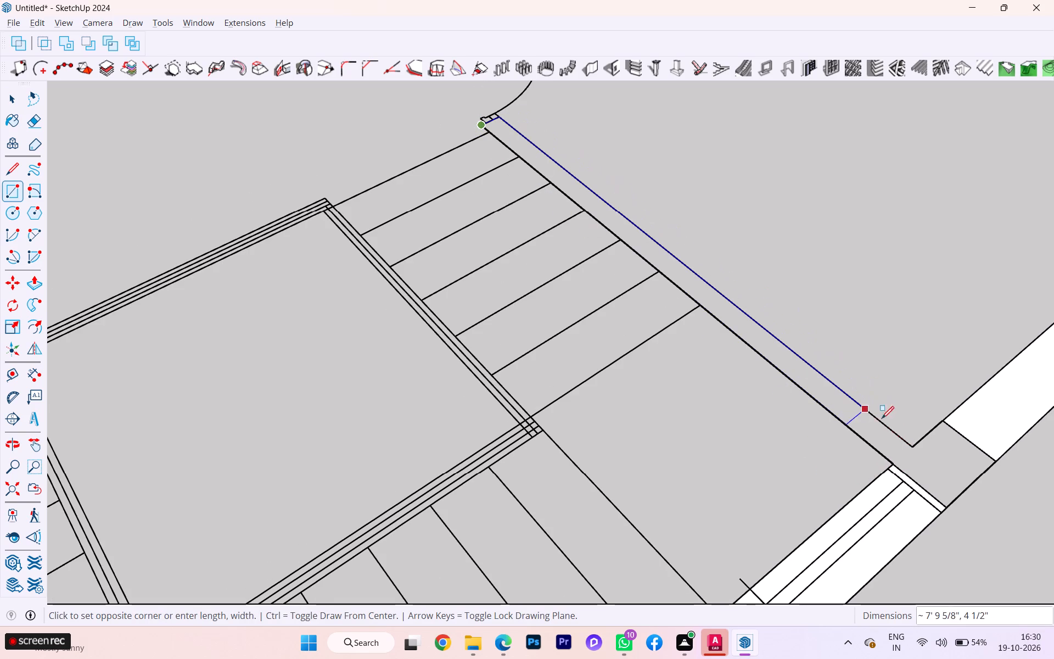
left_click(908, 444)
Examine up close the corner where the stair wall meets the outer wall's column.
scroll(905, 455, "down", 1)
scroll(905, 455, "up", 1)
scroll(905, 455, "down", 1)
scroll(905, 455, "up", 4)
scroll(873, 458, "down", 1)
scroll(873, 458, "up", 6)
scroll(904, 454, "down", 1)
scroll(904, 454, "up", 6)
scroll(908, 459, "down", 2)
scroll(908, 459, "up", 5)
scroll(899, 468, "down", 1)
scroll(899, 468, "up", 8)
scroll(896, 472, "down", 2)
scroll(895, 473, "up", 4)
scroll(891, 482, "down", 1)
scroll(891, 482, "up", 2)
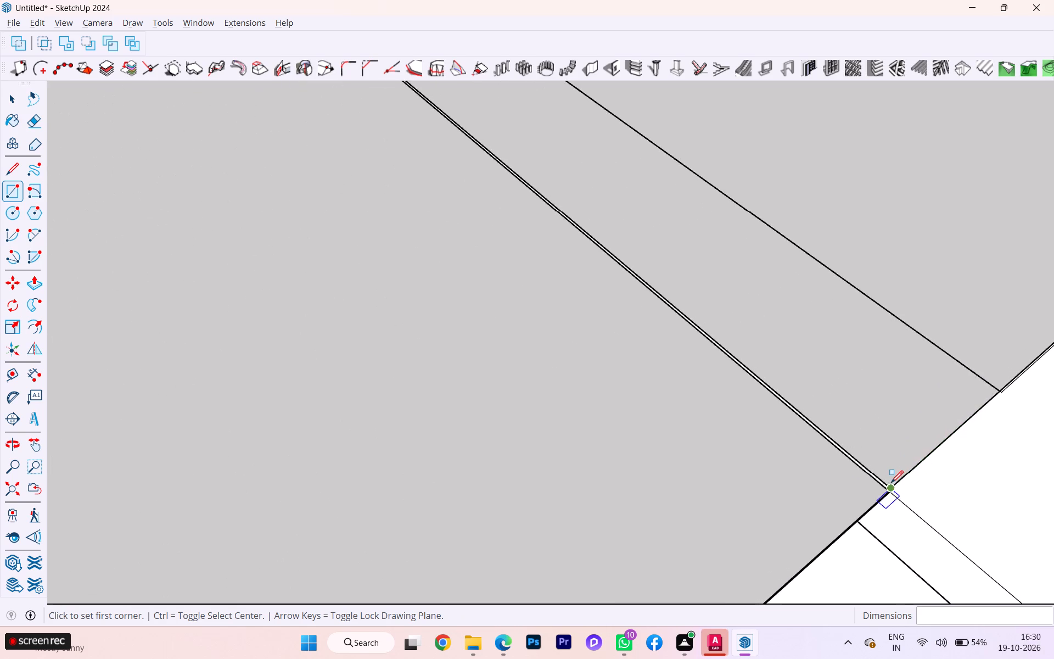
scroll(891, 483, "up", 3)
scroll(895, 487, "down", 1)
scroll(895, 487, "up", 3)
scroll(895, 487, "down", 1)
scroll(895, 487, "up", 6)
scroll(902, 479, "down", 1)
scroll(902, 479, "up", 2)
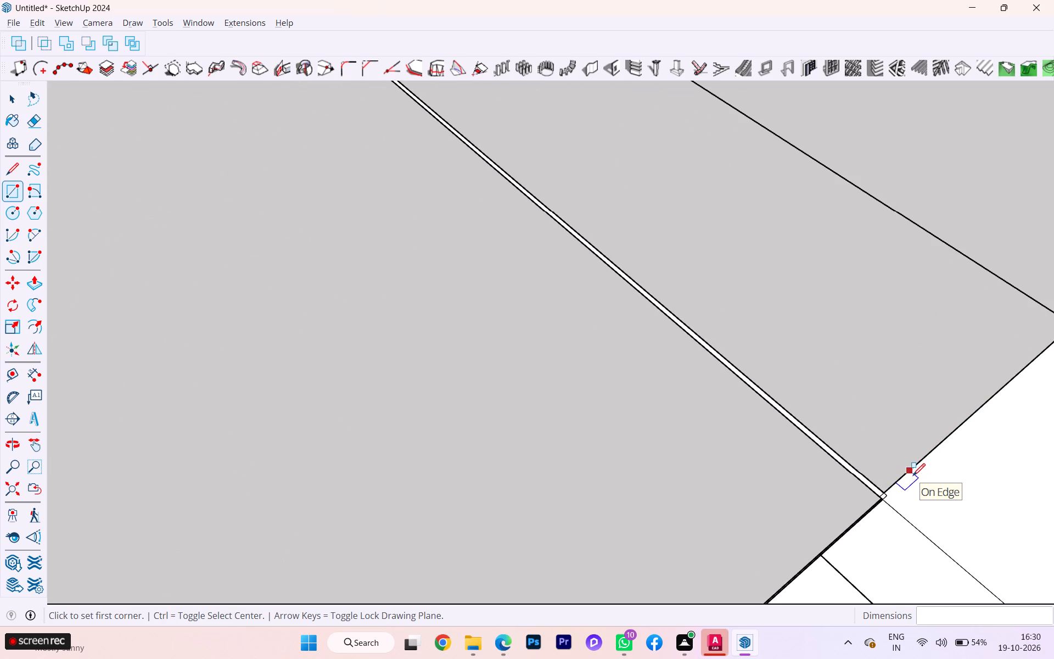
scroll(913, 476, "down", 5)
scroll(913, 474, "up", 1)
scroll(913, 474, "down", 5)
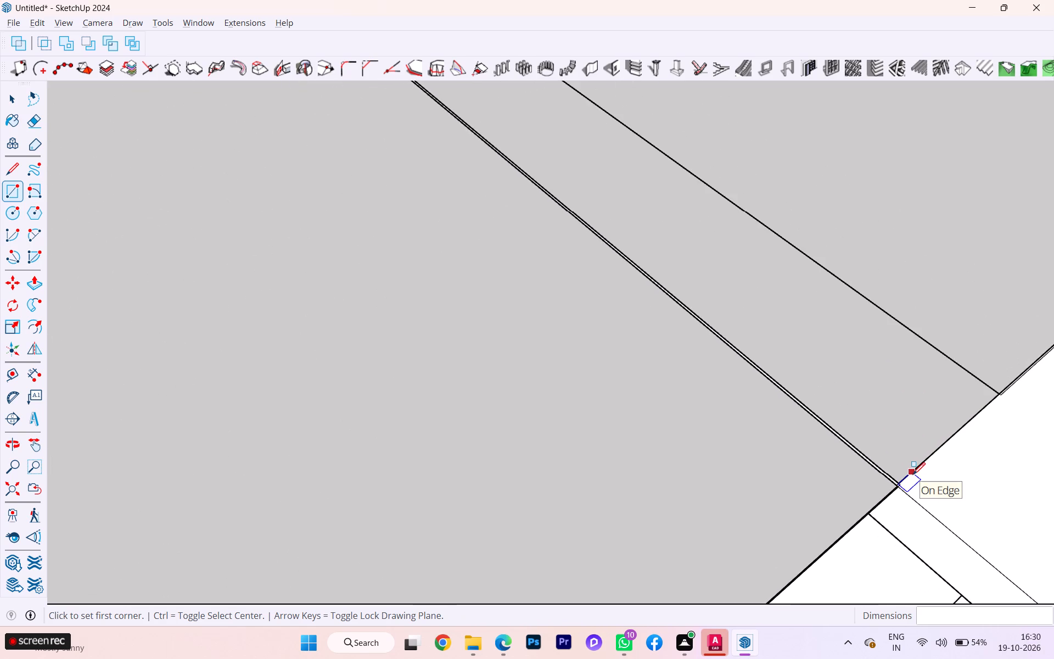
scroll(913, 474, "down", 2)
scroll(913, 474, "up", 2)
scroll(913, 474, "down", 1)
scroll(913, 474, "up", 1)
scroll(913, 474, "down", 3)
scroll(913, 474, "up", 1)
scroll(913, 474, "down", 1)
scroll(913, 474, "up", 5)
scroll(913, 474, "down", 7)
scroll(913, 474, "up", 1)
scroll(913, 474, "down", 6)
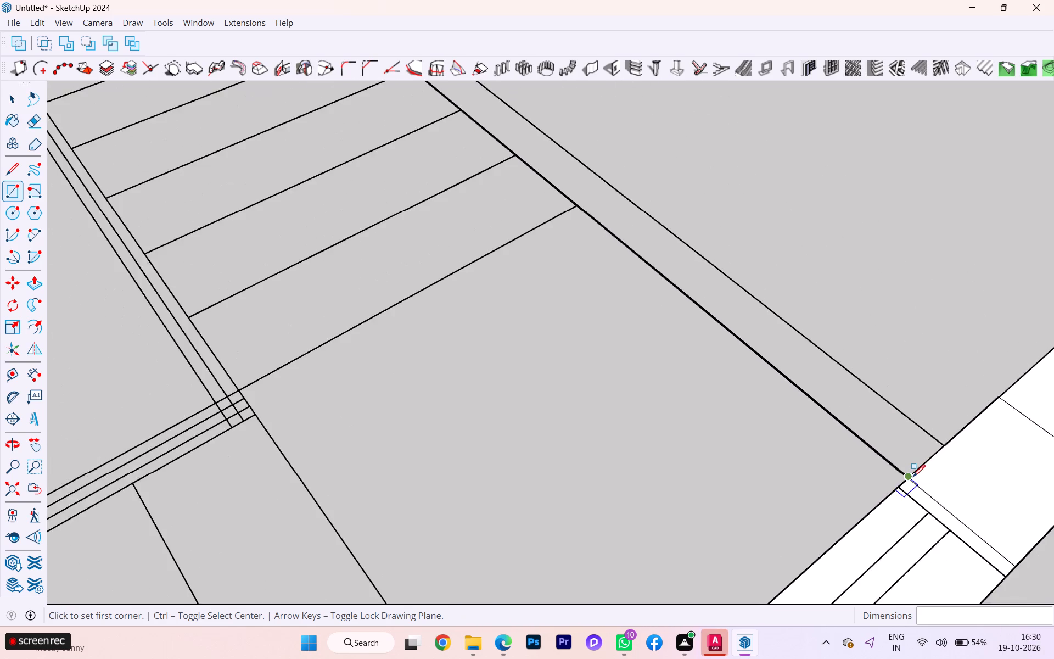
scroll(912, 479, "down", 7)
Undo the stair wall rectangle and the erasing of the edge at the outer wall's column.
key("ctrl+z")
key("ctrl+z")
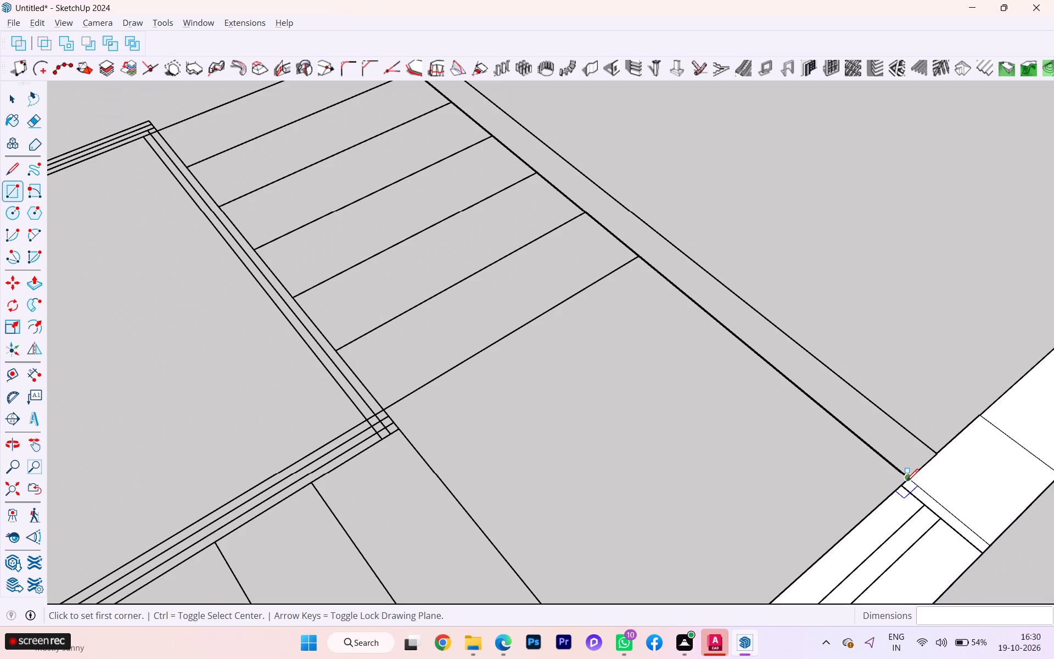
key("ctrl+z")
Examine the thin gap between the stair wall's doubled edges and its junction with the outer wall's column.
scroll(905, 479, "up", 3)
key("space")
scroll(898, 482, "up", 7)
scroll(856, 507, "down", 3)
scroll(855, 509, "up", 2)
scroll(855, 509, "down", 2)
scroll(927, 493, "up", 6)
scroll(898, 482, "down", 2)
scroll(898, 482, "up", 3)
scroll(897, 482, "down", 1)
scroll(897, 482, "up", 12)
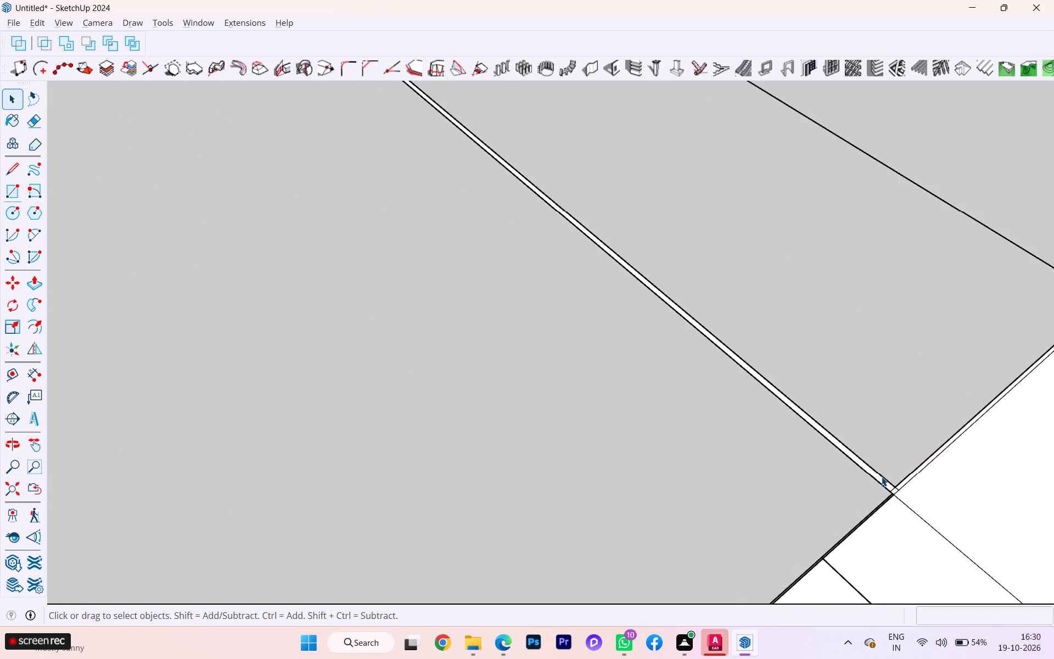
scroll(882, 477, "down", 9)
scroll(882, 477, "up", 5)
scroll(882, 477, "down", 9)
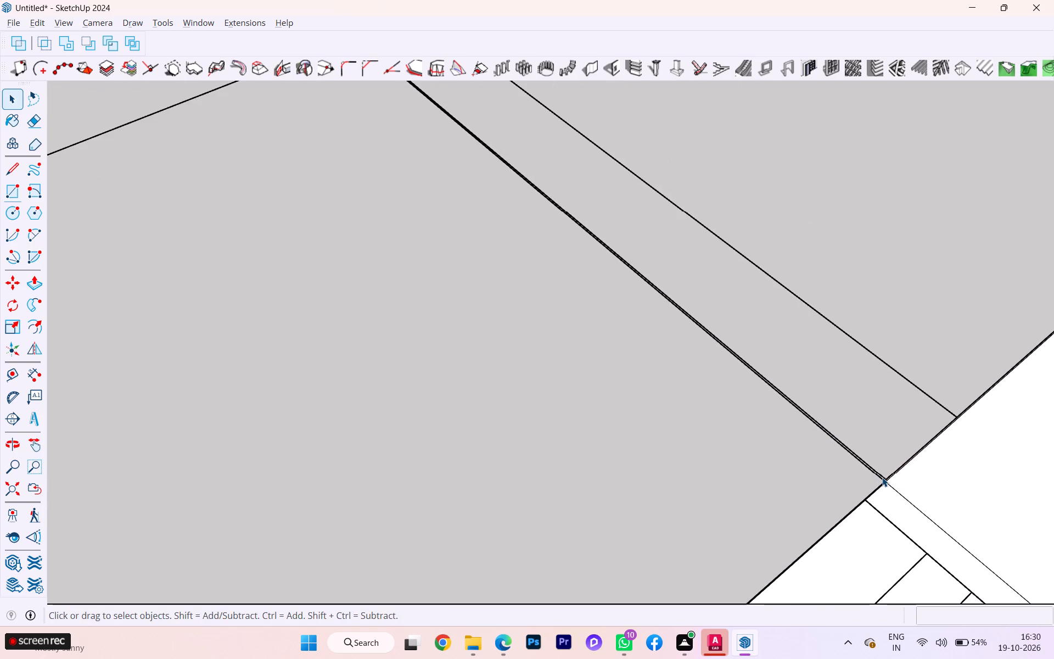
scroll(882, 477, "down", 10)
scroll(882, 477, "up", 1)
scroll(882, 477, "down", 1)
scroll(882, 477, "up", 12)
scroll(895, 477, "down", 1)
scroll(895, 477, "up", 1)
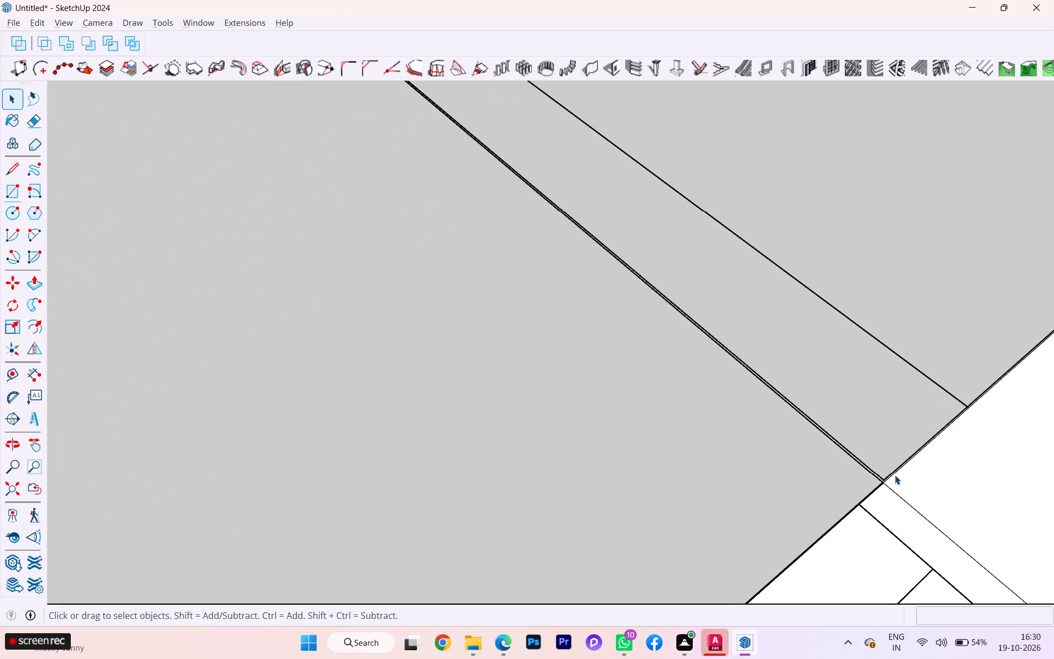
scroll(895, 475, "up", 4)
scroll(895, 475, "down", 4)
scroll(895, 475, "up", 8)
scroll(818, 541, "down", 3)
scroll(818, 541, "up", 3)
scroll(818, 541, "down", 1)
scroll(818, 541, "up", 8)
scroll(815, 539, "down", 2)
scroll(815, 539, "up", 1)
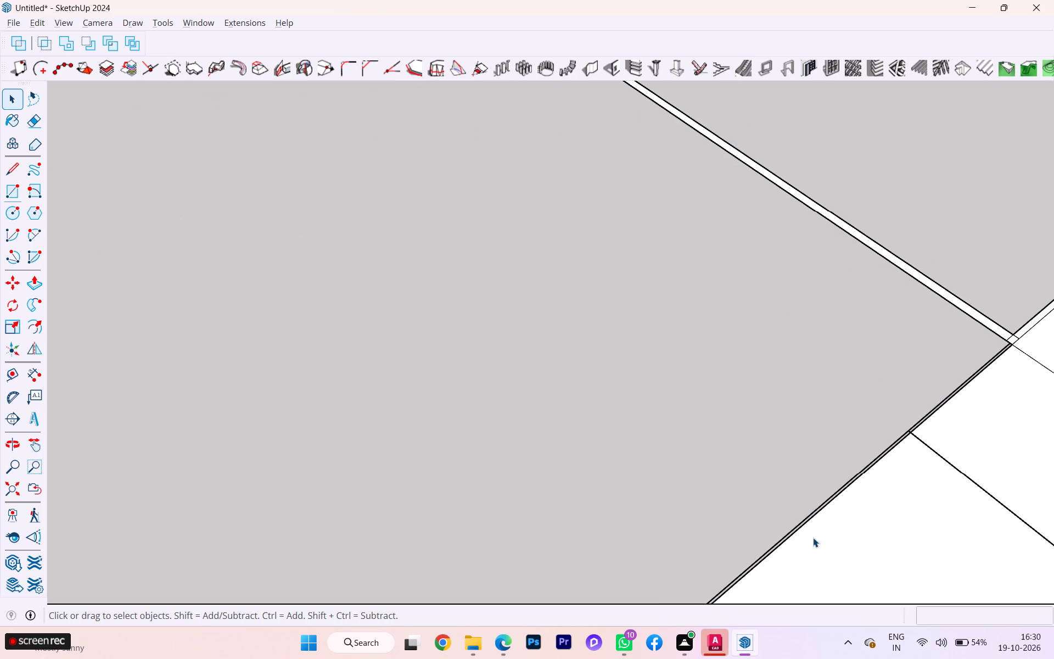
scroll(813, 538, "down", 9)
scroll(811, 535, "up", 1)
scroll(810, 535, "down", 3)
scroll(741, 455, "down", 3)
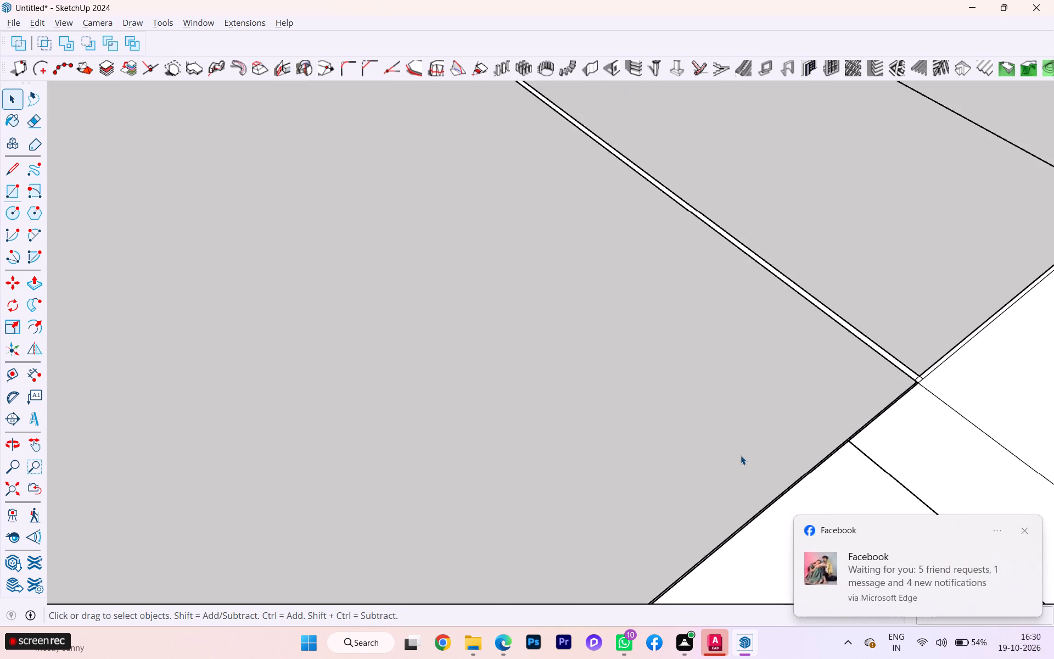
scroll(741, 455, "down", 4)
scroll(747, 450, "up", 1)
scroll(747, 450, "down", 2)
scroll(747, 450, "up", 1)
scroll(751, 451, "down", 1)
scroll(751, 451, "up", 6)
scroll(751, 451, "down", 2)
scroll(752, 451, "up", 4)
scroll(752, 451, "down", 5)
scroll(756, 455, "up", 1)
scroll(756, 455, "down", 4)
scroll(759, 454, "up", 4)
scroll(759, 454, "down", 4)
scroll(760, 456, "up", 1)
scroll(760, 456, "down", 1)
scroll(760, 456, "up", 1)
scroll(760, 456, "down", 4)
scroll(764, 457, "up", 1)
scroll(764, 457, "down", 1)
scroll(764, 458, "up", 4)
scroll(765, 458, "down", 2)
scroll(803, 460, "up", 1)
scroll(803, 460, "down", 8)
scroll(817, 456, "up", 2)
scroll(817, 456, "down", 2)
scroll(855, 456, "up", 2)
scroll(856, 456, "down", 3)
scroll(856, 457, "up", 1)
scroll(856, 457, "down", 2)
scroll(866, 460, "up", 3)
scroll(866, 460, "down", 5)
scroll(866, 460, "up", 4)
left_click(1023, 527)
scroll(916, 467, "down", 3)
scroll(910, 466, "up", 1)
scroll(910, 466, "down", 1)
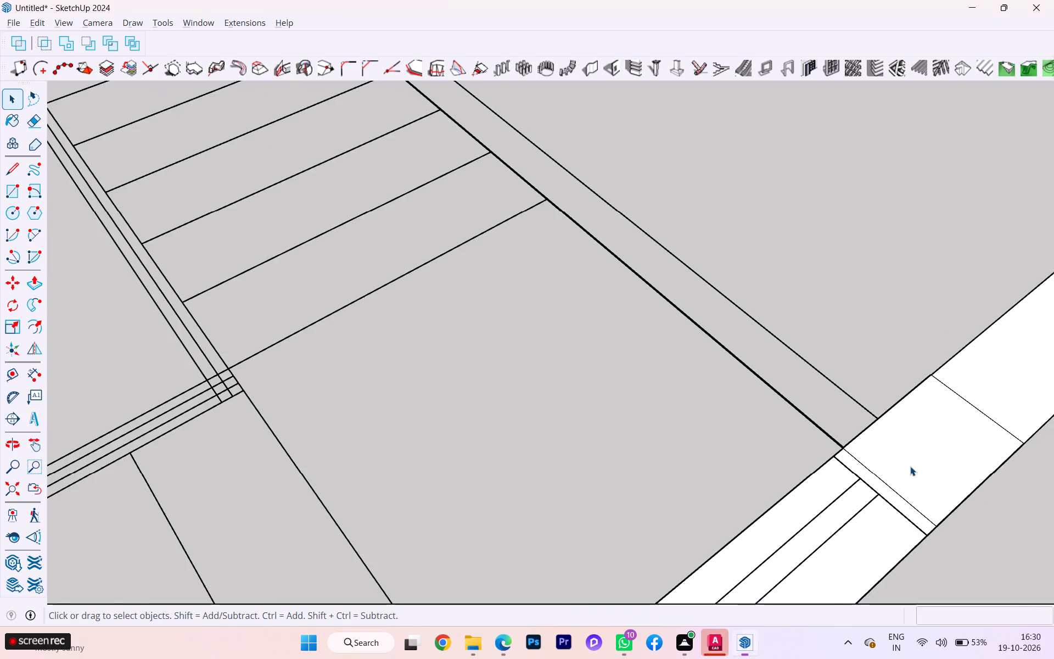
Undo the filled faces across the ground-floor plan, including stair treads, small room, outer walls and columns, back to bare linework.
scroll(910, 466, "down", 3)
scroll(910, 466, "up", 1)
scroll(909, 466, "down", 2)
scroll(900, 465, "up", 1)
scroll(900, 466, "down", 2)
scroll(899, 466, "up", 3)
scroll(899, 466, "down", 7)
scroll(815, 448, "down", 6)
scroll(805, 446, "up", 2)
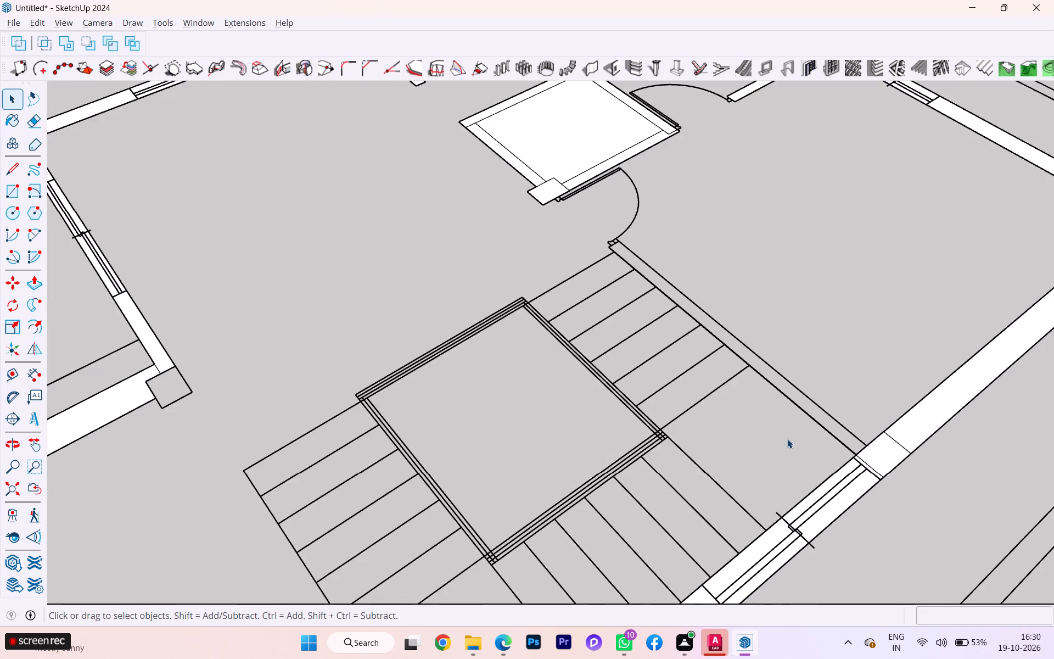
scroll(781, 437, "down", 7)
scroll(778, 438, "up", 3)
scroll(778, 438, "down", 3)
key("ctrl+z")
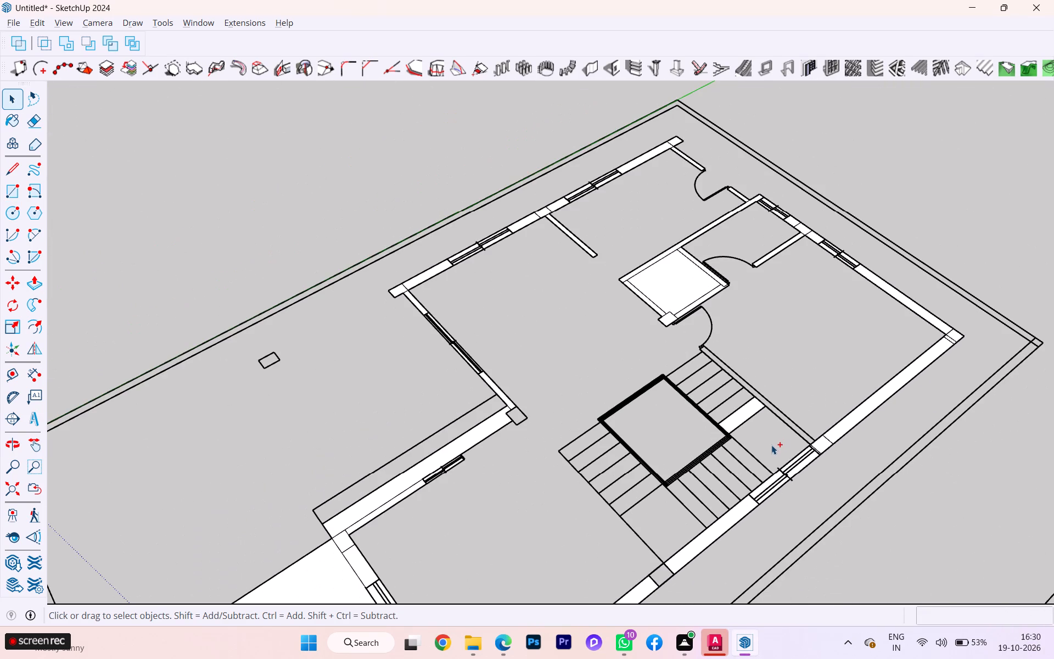
key("ctrl+z")
key("ctrl+z")
key("ctrl+z")
key("ctrl+z")
key("ctrl+z")
key("ctrl+z")
key("ctrl+z")
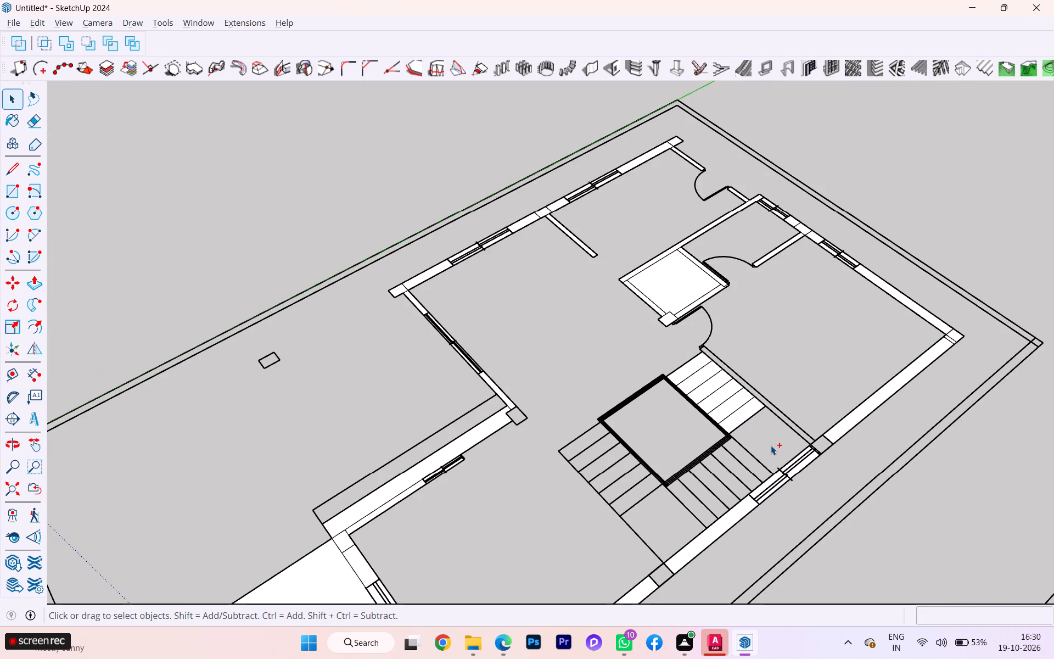
key("ctrl+z")
key("ctrl+z")
key("ctrl+z")
key("ctrl+z")
key("ctrl+z")
key("ctrl+z")
key("ctrl+z")
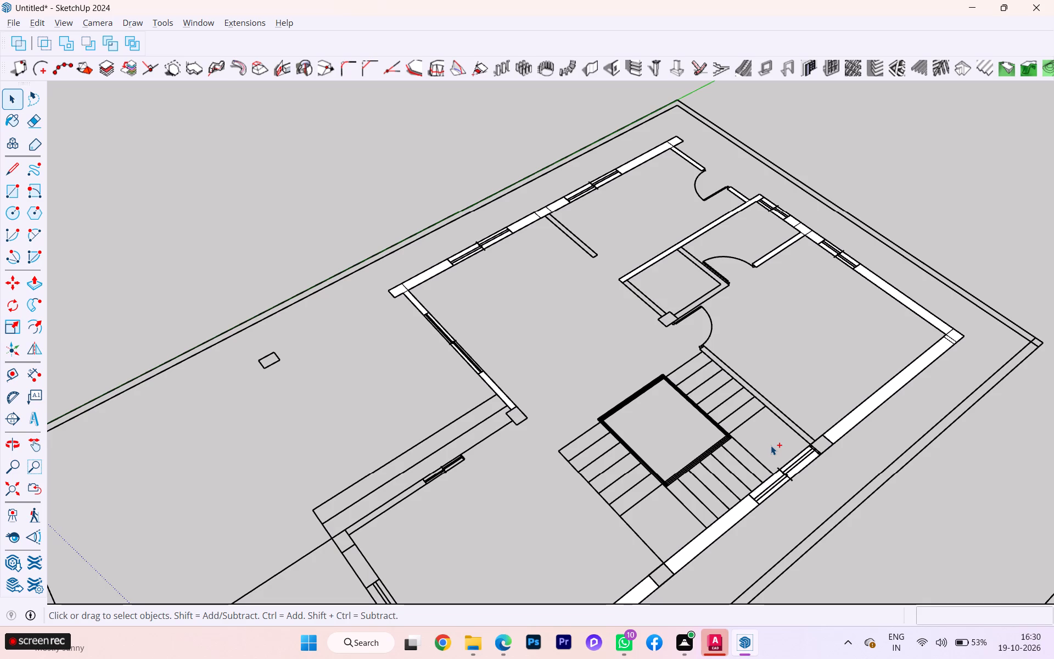
key("ctrl+z")
key("ctrl+z")
key("ctrl+z")
key("ctrl+z")
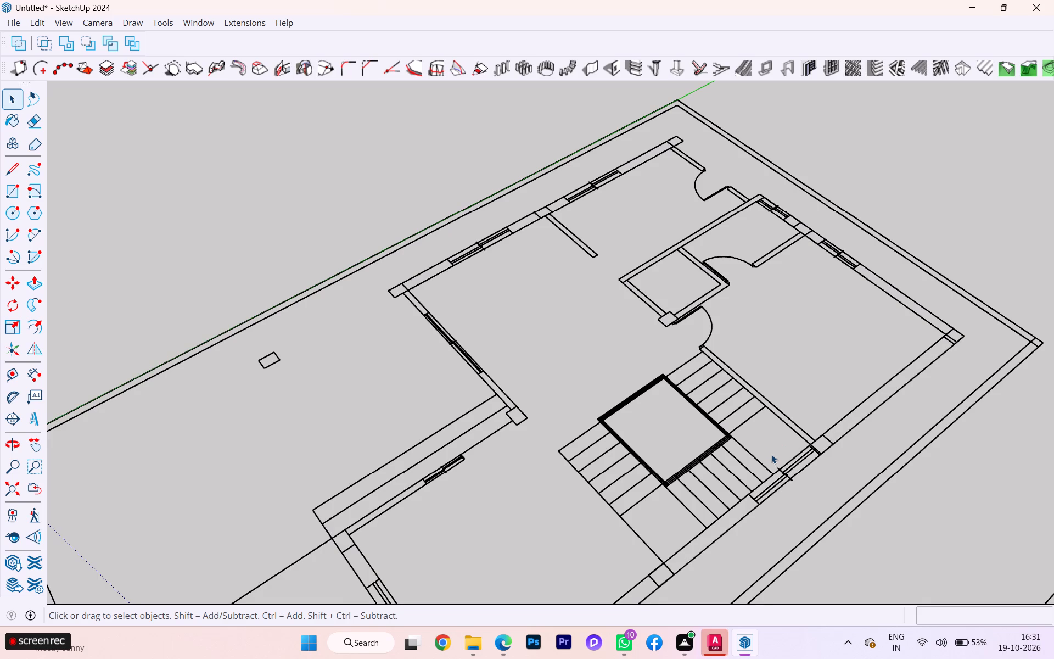
Examine the staircase linework and the adjoining window in the outer wall up close.
scroll(776, 476, "up", 2)
scroll(780, 504, "down", 1)
scroll(782, 512, "up", 6)
scroll(753, 516, "down", 1)
scroll(753, 516, "up", 8)
scroll(735, 505, "down", 1)
scroll(733, 505, "up", 4)
scroll(696, 502, "down", 3)
scroll(693, 502, "up", 2)
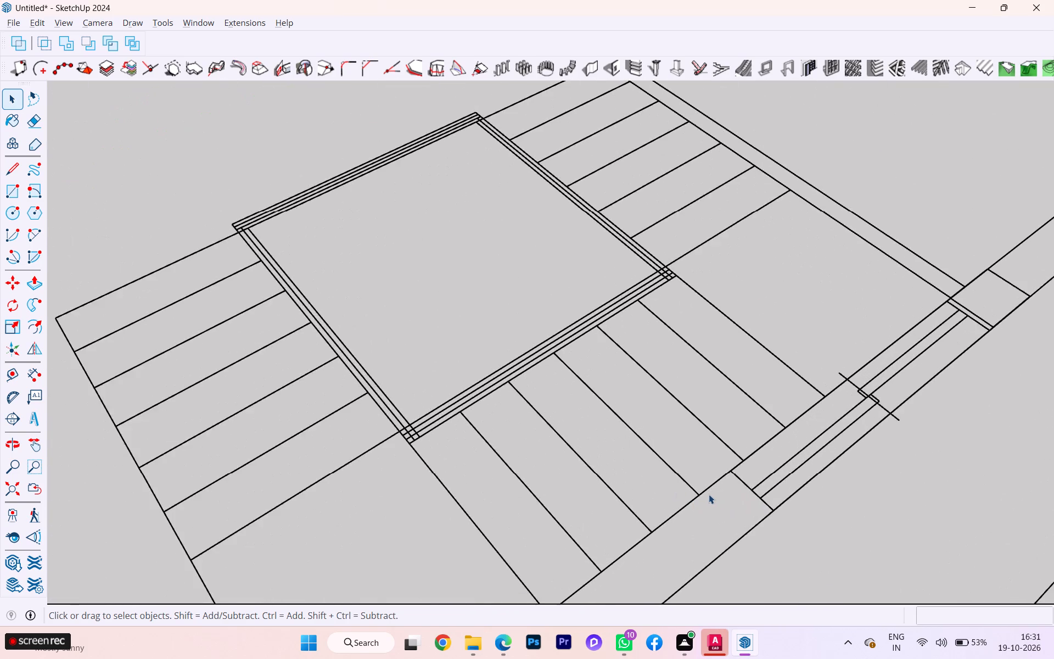
scroll(716, 498, "up", 4)
scroll(716, 498, "down", 5)
scroll(716, 498, "up", 3)
scroll(716, 498, "down", 6)
scroll(716, 498, "up", 1)
scroll(716, 498, "down", 7)
scroll(749, 460, "down", 1)
scroll(749, 460, "up", 1)
scroll(749, 460, "down", 7)
scroll(686, 466, "down", 1)
Draw one 9" by about 25' 2" rectangle over the full outer wall with two windows, alongside the green-axis boundary.
middle_click_drag(697, 462, 947, 447)
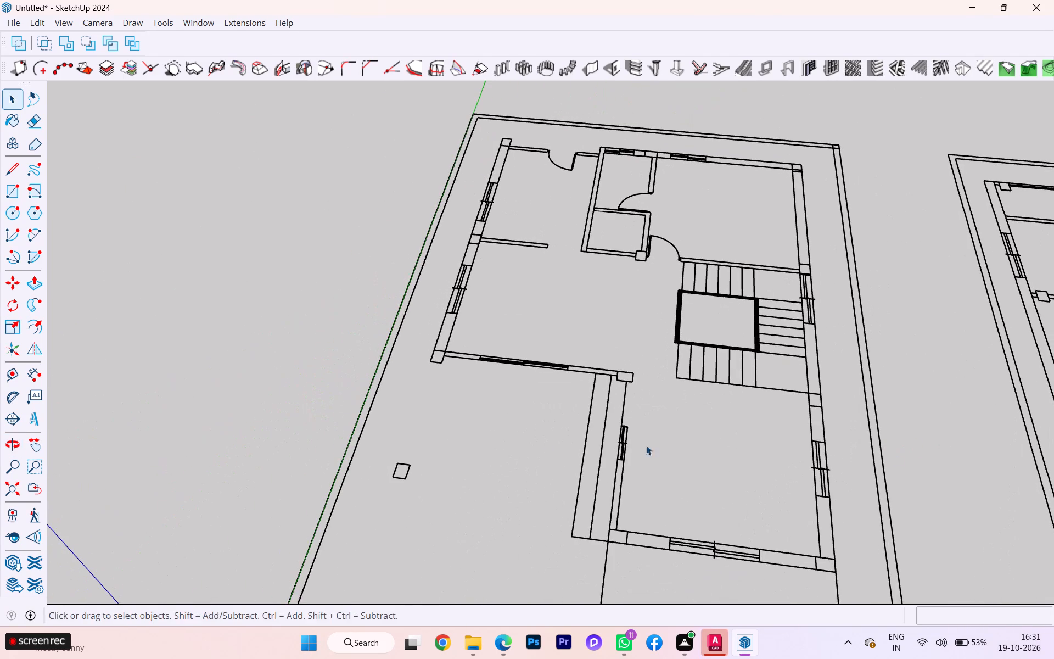
middle_click_drag(513, 444, 772, 460)
key("r")
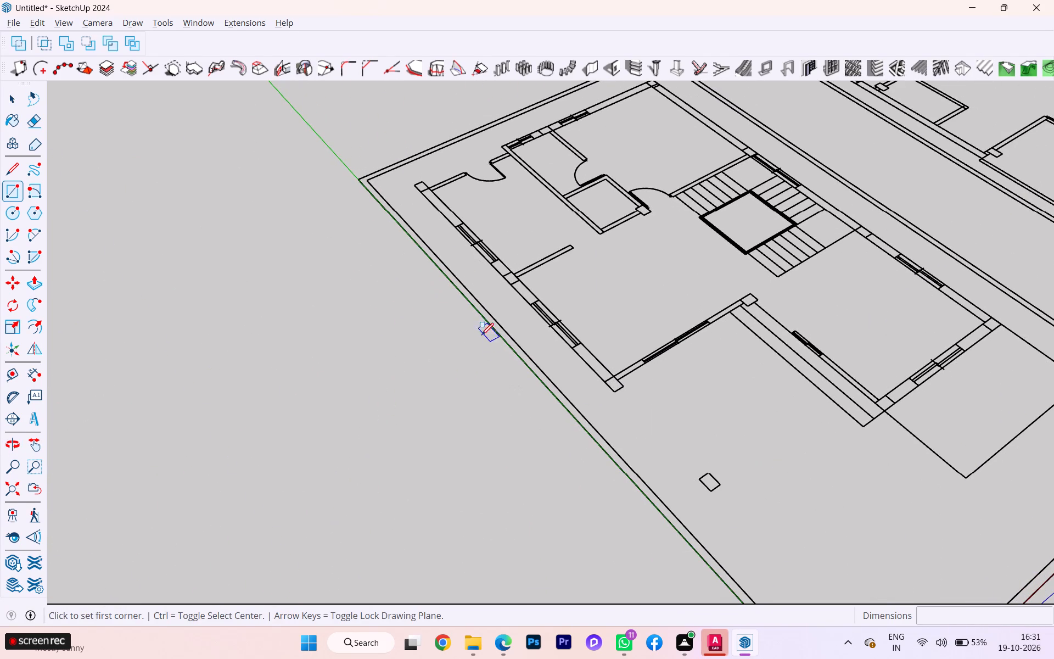
scroll(431, 193, "up", 7)
scroll(415, 190, "down", 1)
scroll(415, 189, "up", 6)
scroll(412, 185, "down", 1)
scroll(412, 185, "up", 10)
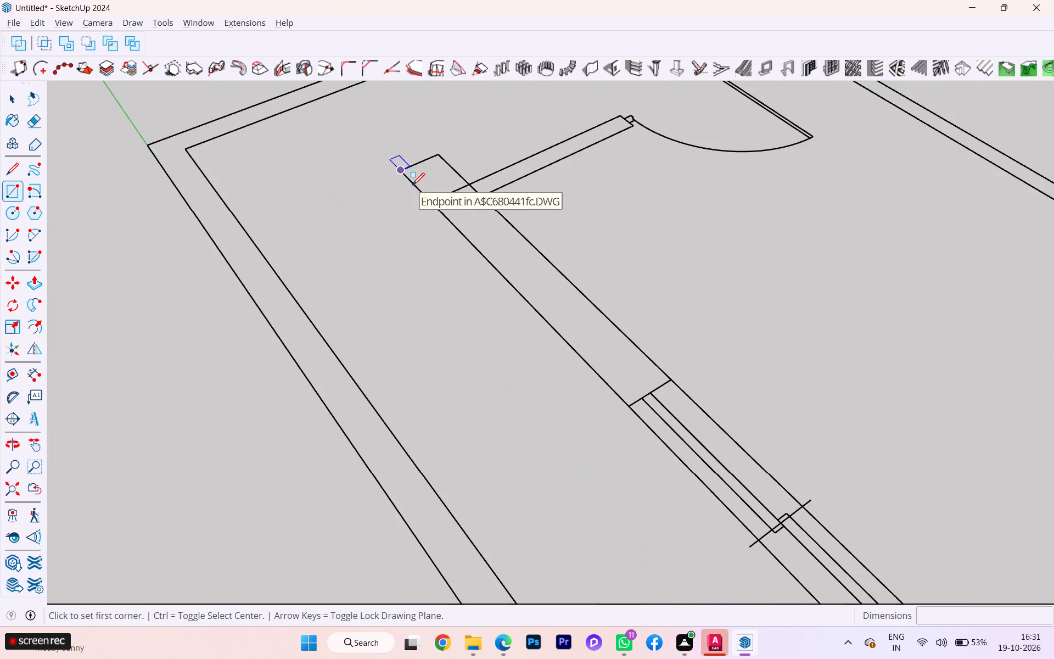
left_click(402, 170)
scroll(485, 228, "down", 8)
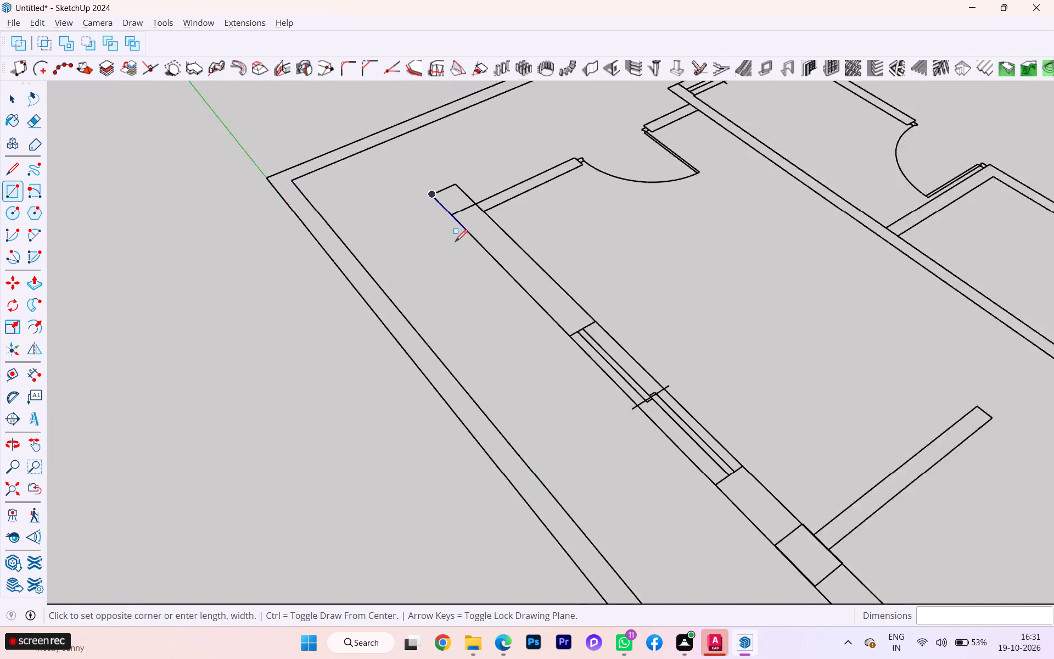
scroll(455, 242, "down", 3)
scroll(452, 239, "up", 1)
scroll(452, 239, "down", 9)
scroll(507, 296, "up", 2)
scroll(662, 428, "up", 3)
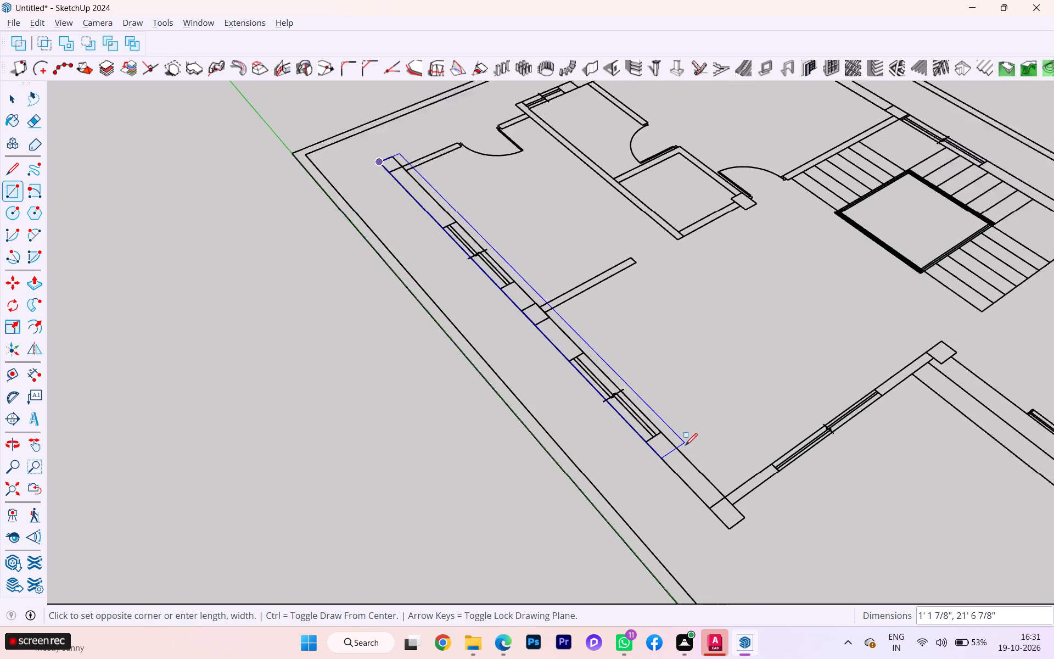
scroll(685, 445, "up", 1)
scroll(714, 492, "up", 1)
scroll(718, 495, "down", 1)
scroll(720, 496, "up", 3)
scroll(744, 538, "down", 1)
scroll(744, 538, "up", 4)
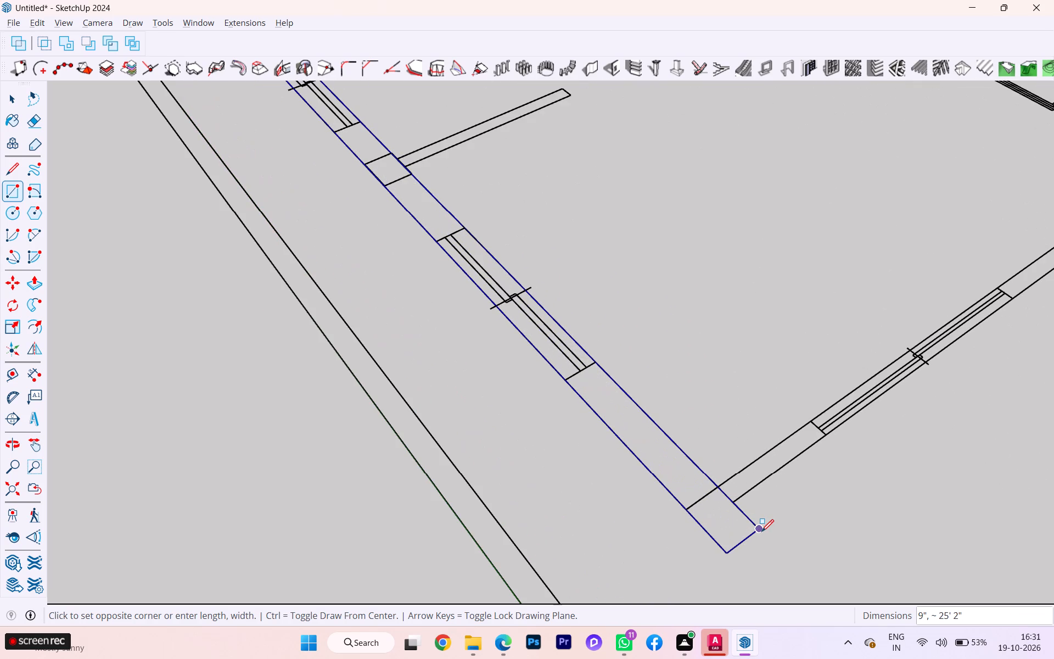
left_click(761, 531)
key("space")
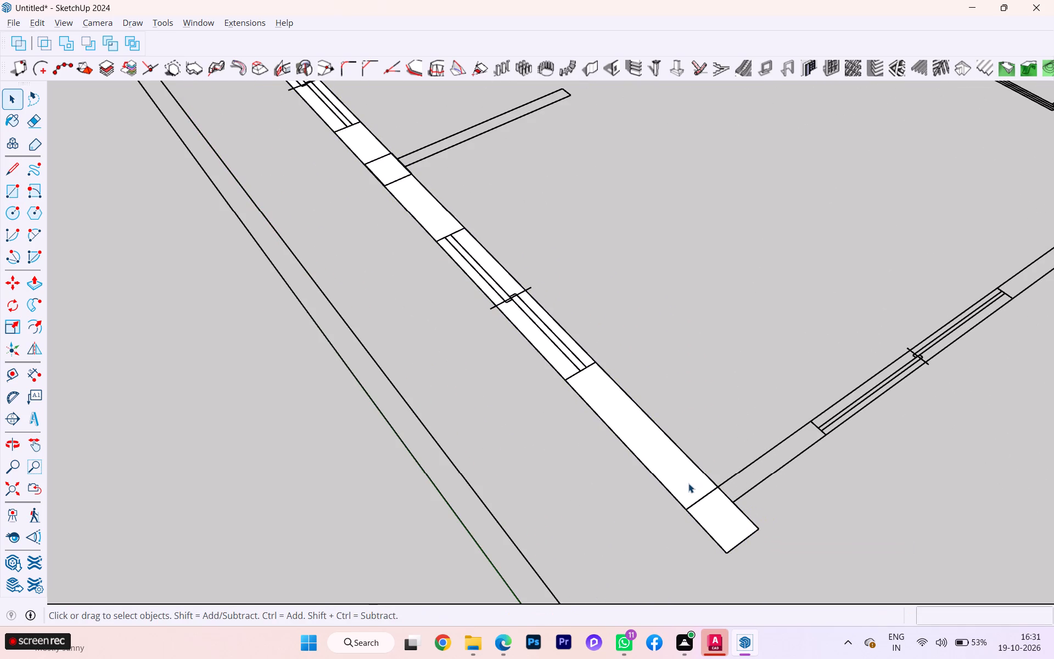
Push/Pull the two-window outer wall's face up 10'.
scroll(683, 481, "down", 4)
scroll(683, 481, "up", 2)
scroll(683, 481, "down", 4)
scroll(683, 481, "up", 1)
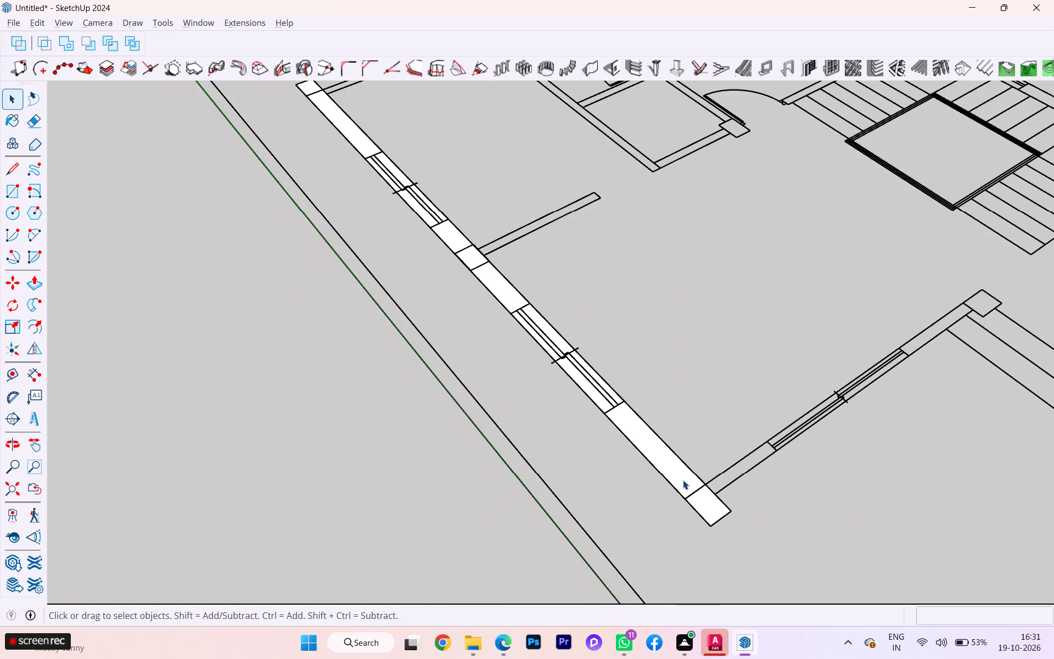
scroll(681, 467, "down", 2)
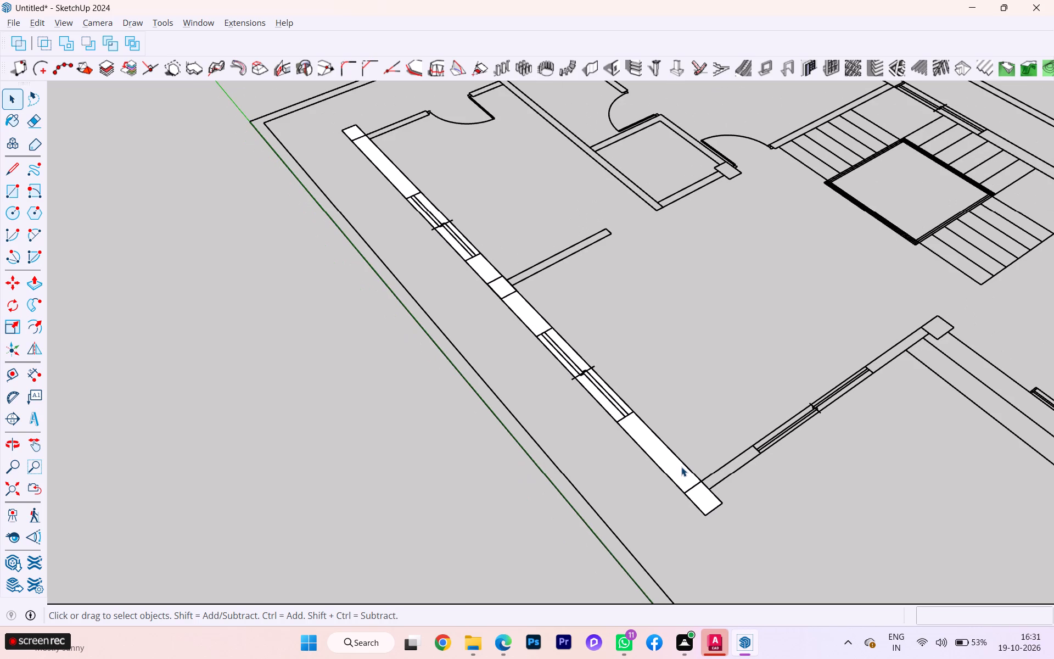
scroll(476, 323, "up", 3)
left_click(504, 276)
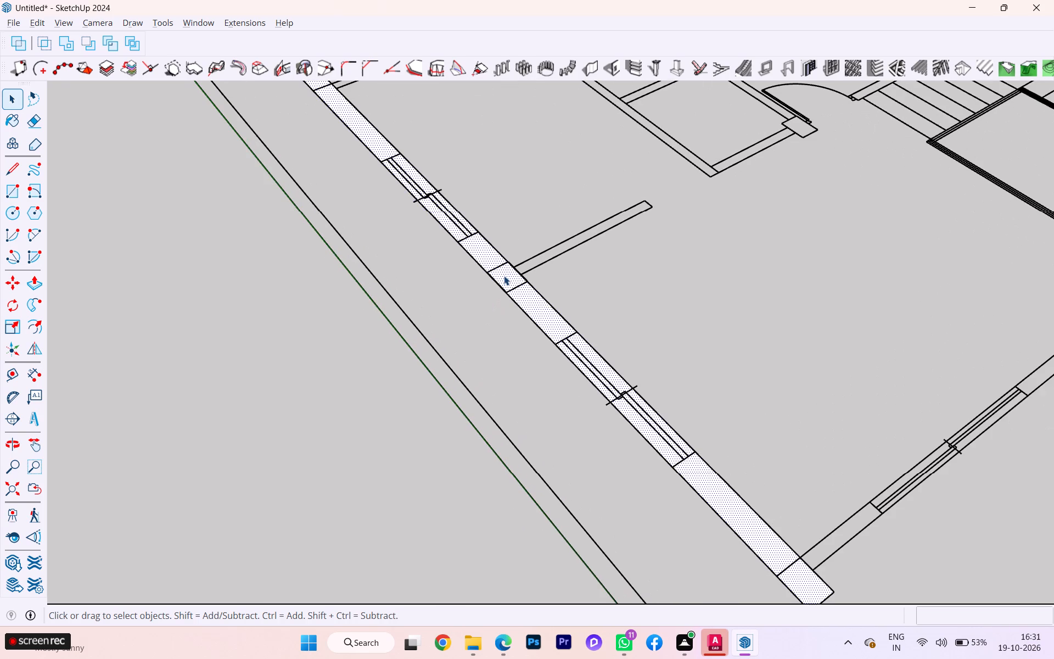
left_click(504, 276)
left_click(504, 276)
left_click(504, 277)
left_click(504, 331)
scroll(511, 341, "down", 3)
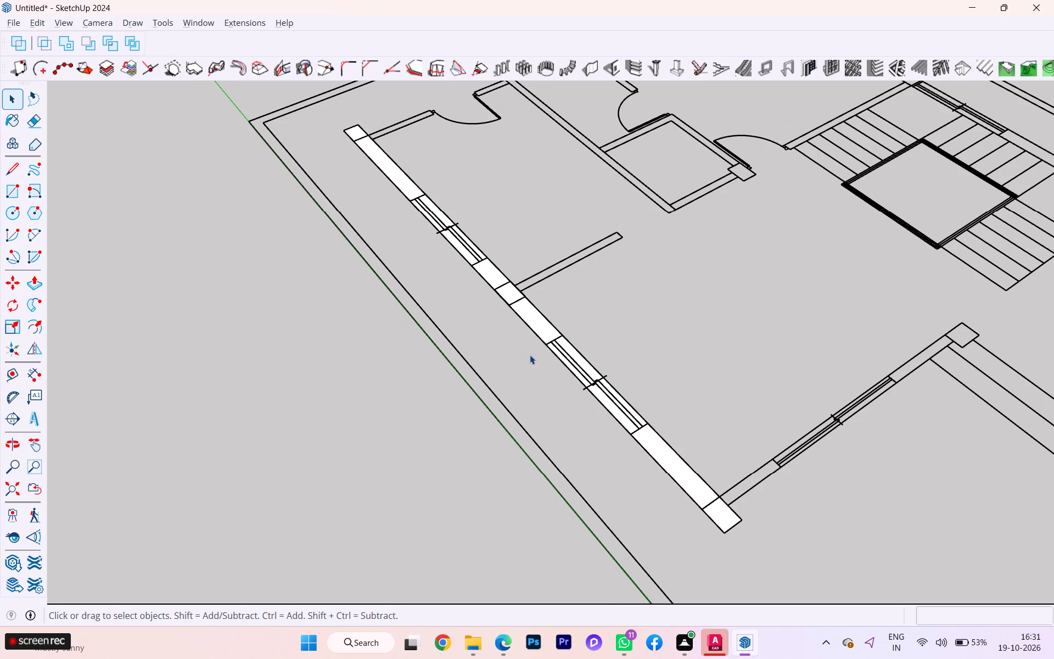
key("p")
left_click(656, 446)
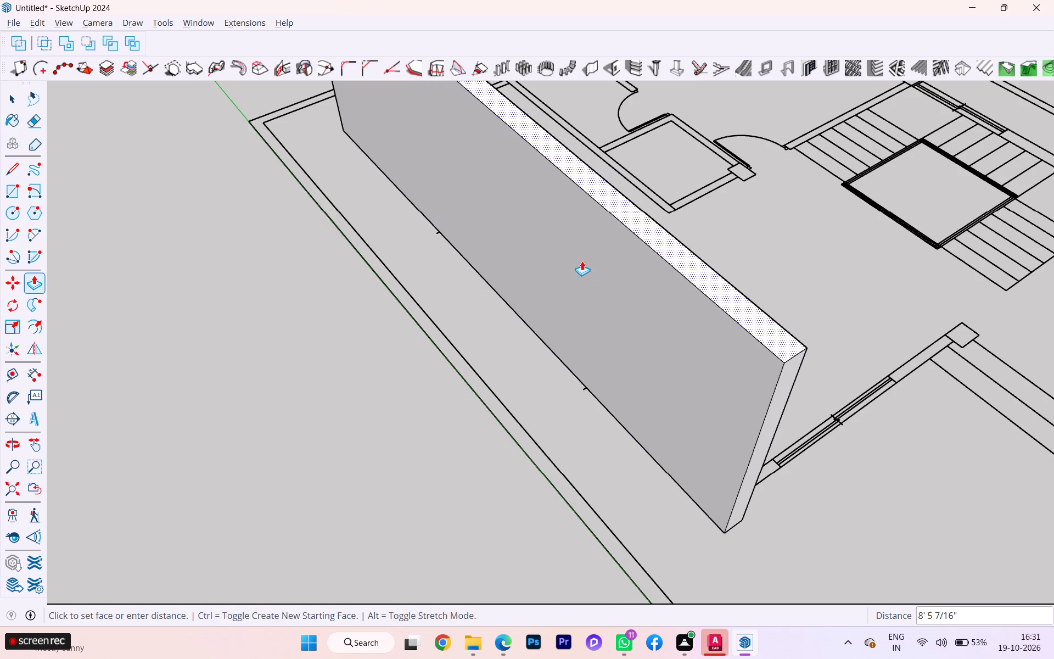
type("10'")
key("Return")
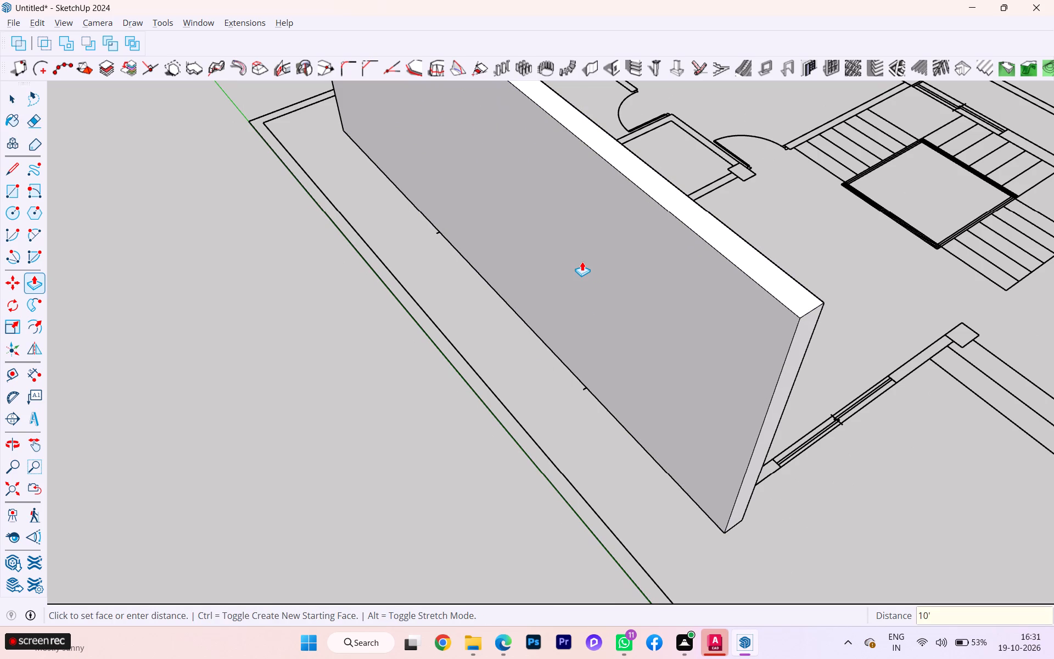
key("space")
Draw a 5' 1" by 4 1/2" rectangle over the short partition wall that meets the raised outer wall.
scroll(727, 439, "down", 3)
middle_click_drag(688, 455, 552, 420)
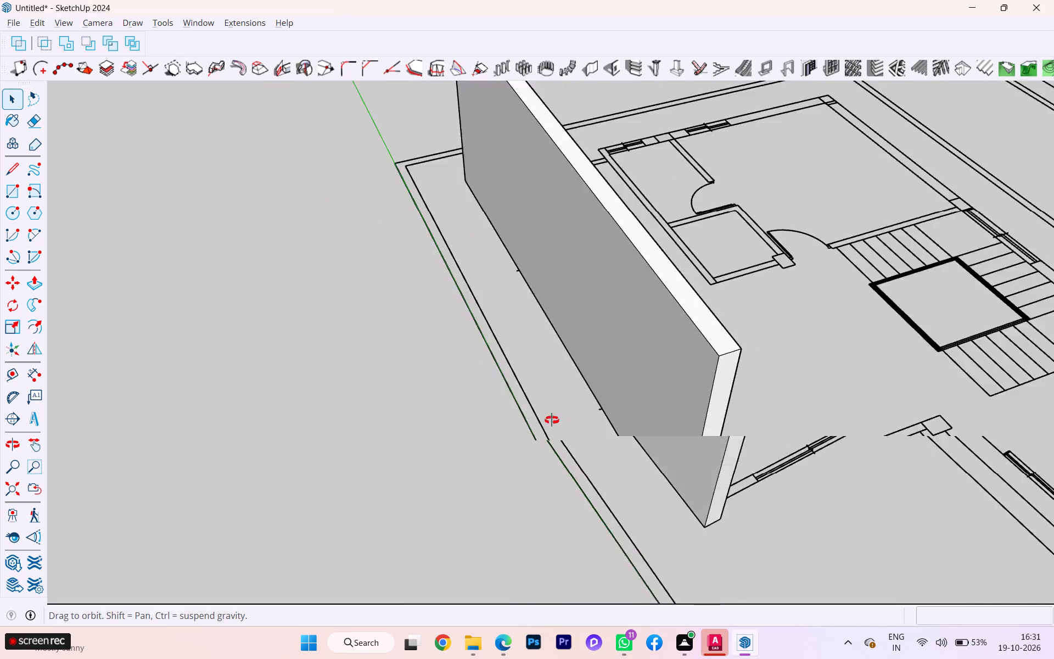
middle_click_drag(552, 420, 501, 416)
scroll(535, 429, "down", 2)
scroll(591, 440, "up", 1)
scroll(599, 440, "down", 1)
middle_click_drag(630, 443, 540, 438)
scroll(630, 443, "down", 1)
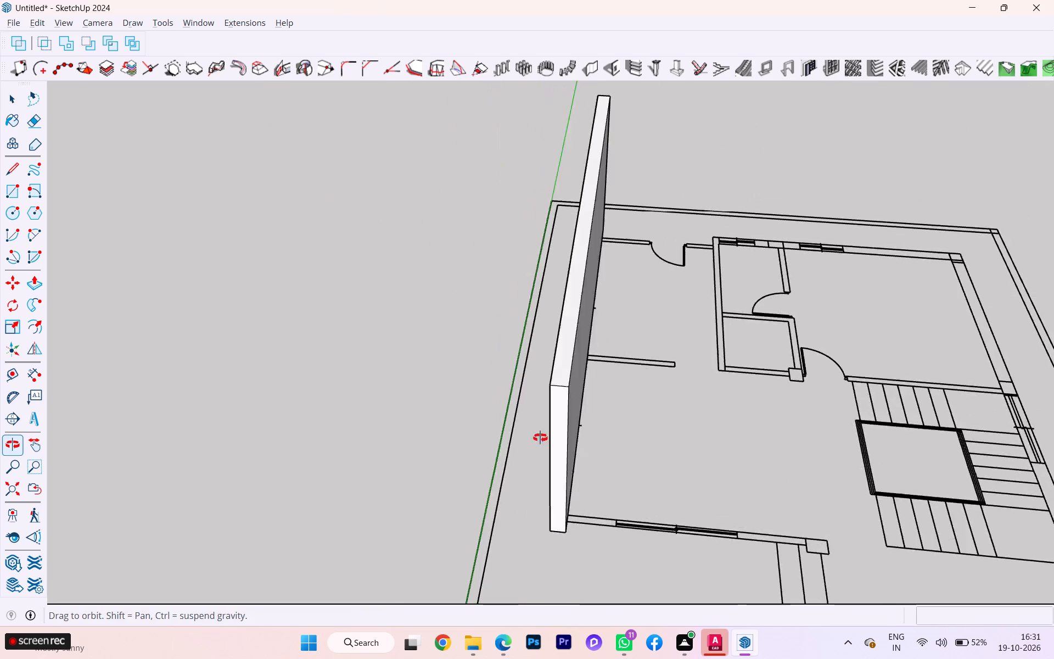
middle_click_drag(540, 438, 480, 432)
scroll(593, 398, "up", 1)
scroll(595, 398, "down", 1)
scroll(599, 395, "up", 5)
scroll(603, 321, "up", 5)
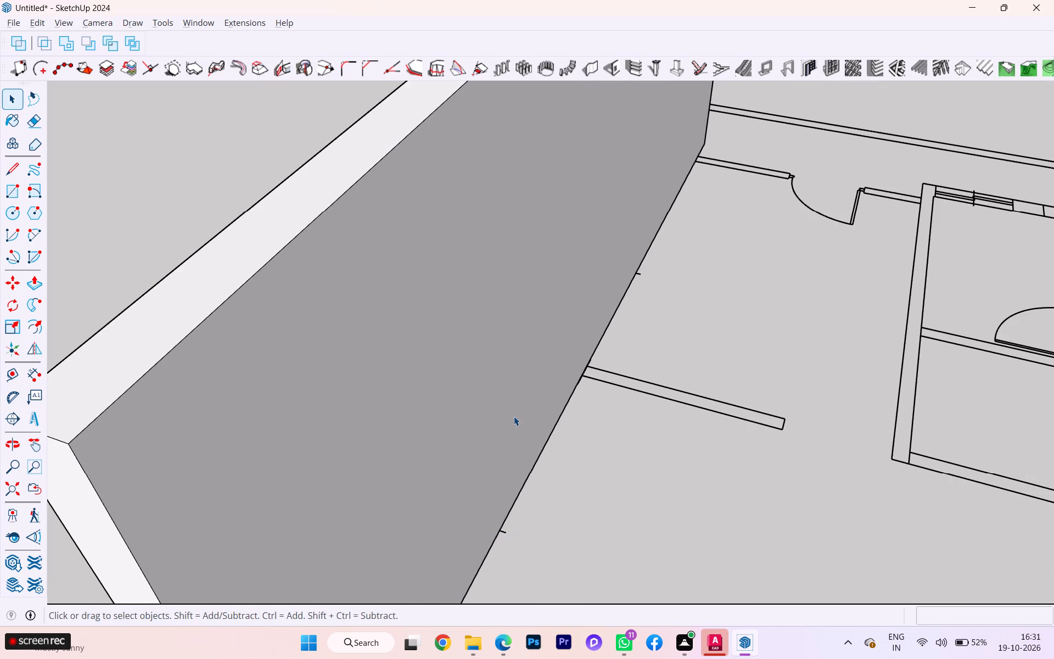
key("r")
left_click(588, 364)
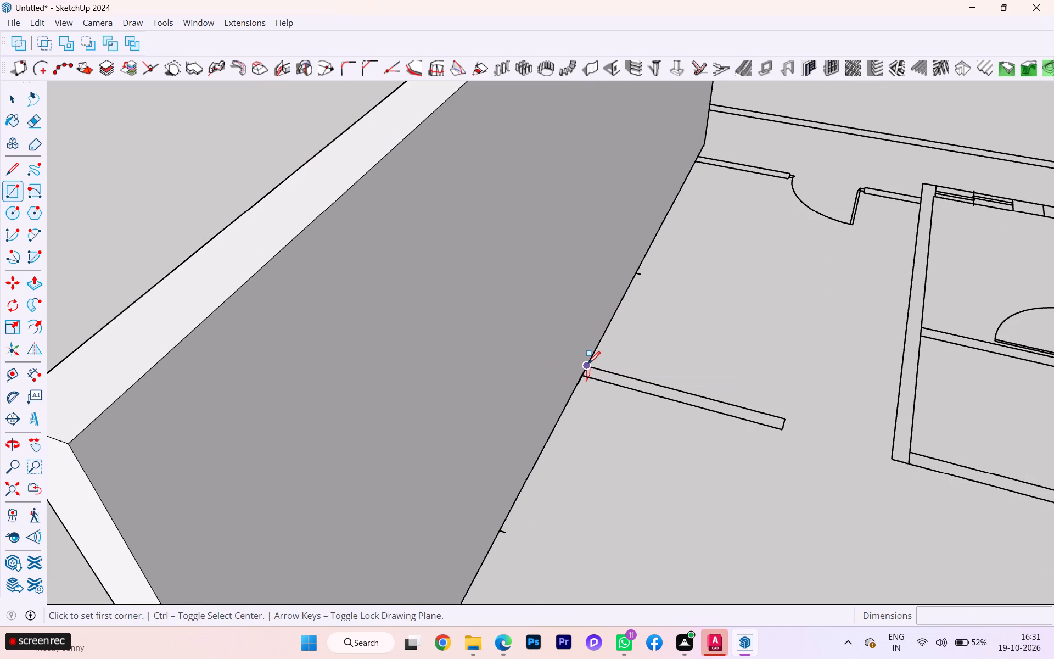
scroll(784, 435, "up", 2)
scroll(784, 434, "down", 1)
scroll(784, 434, "up", 1)
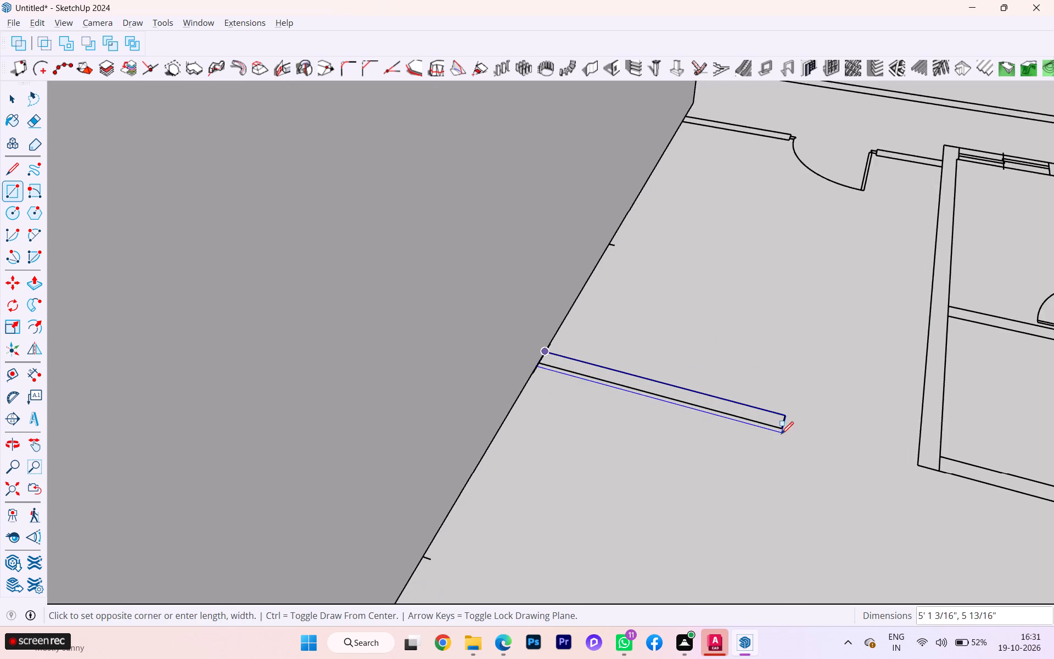
scroll(781, 434, "down", 2)
scroll(781, 434, "up", 2)
scroll(781, 433, "down", 1)
scroll(784, 429, "up", 2)
scroll(784, 429, "down", 2)
scroll(784, 429, "up", 2)
scroll(784, 429, "down", 1)
scroll(784, 429, "up", 2)
scroll(784, 429, "down", 1)
scroll(784, 429, "up", 13)
left_click(774, 426)
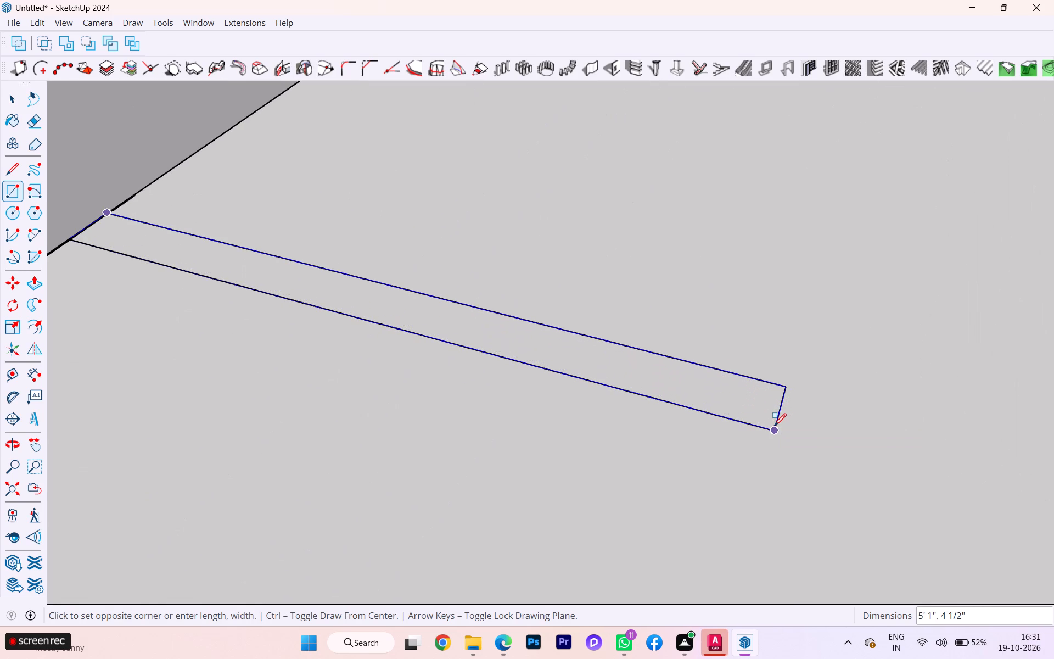
key("space")
Reverse the face of the short partition wall.
left_click(741, 404)
scroll(736, 412, "down", 1)
middle_click_drag(720, 437, 707, 488)
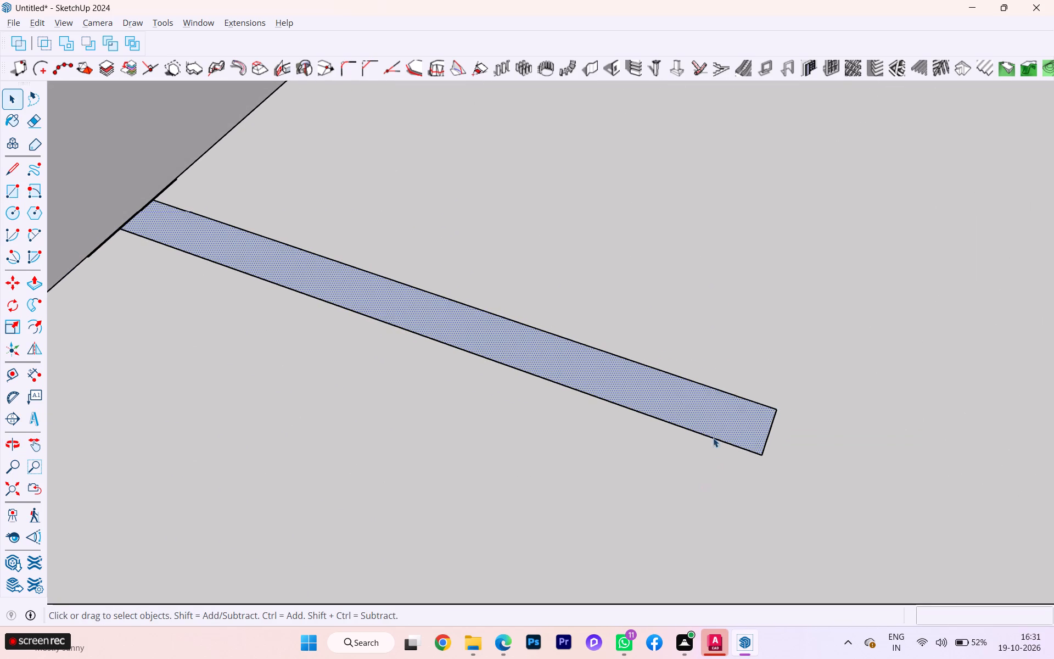
right_click(703, 428)
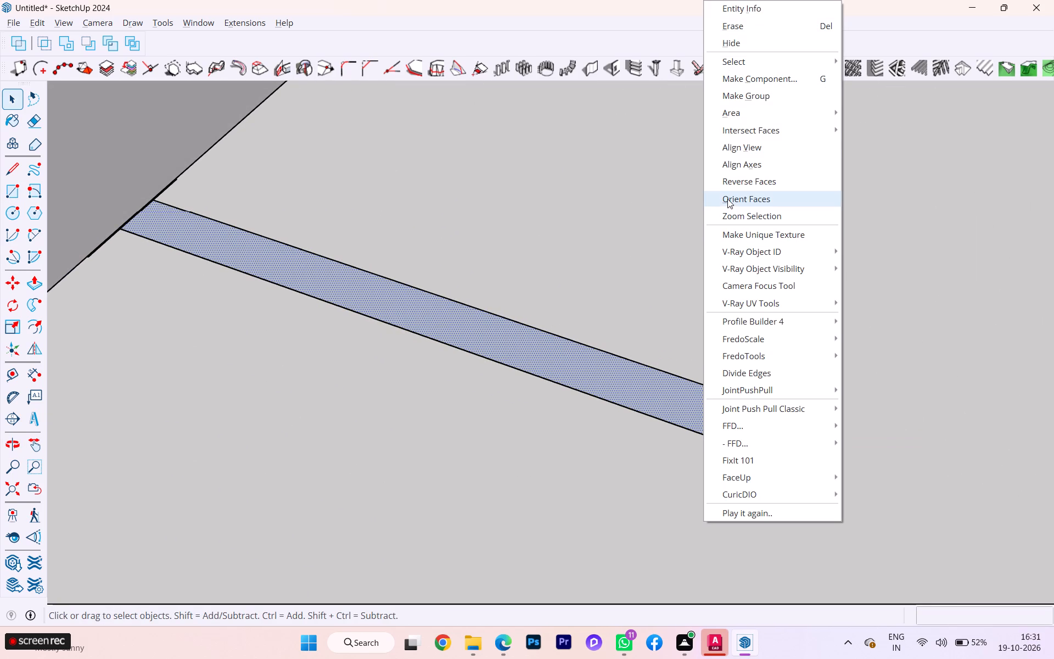
left_click(742, 180)
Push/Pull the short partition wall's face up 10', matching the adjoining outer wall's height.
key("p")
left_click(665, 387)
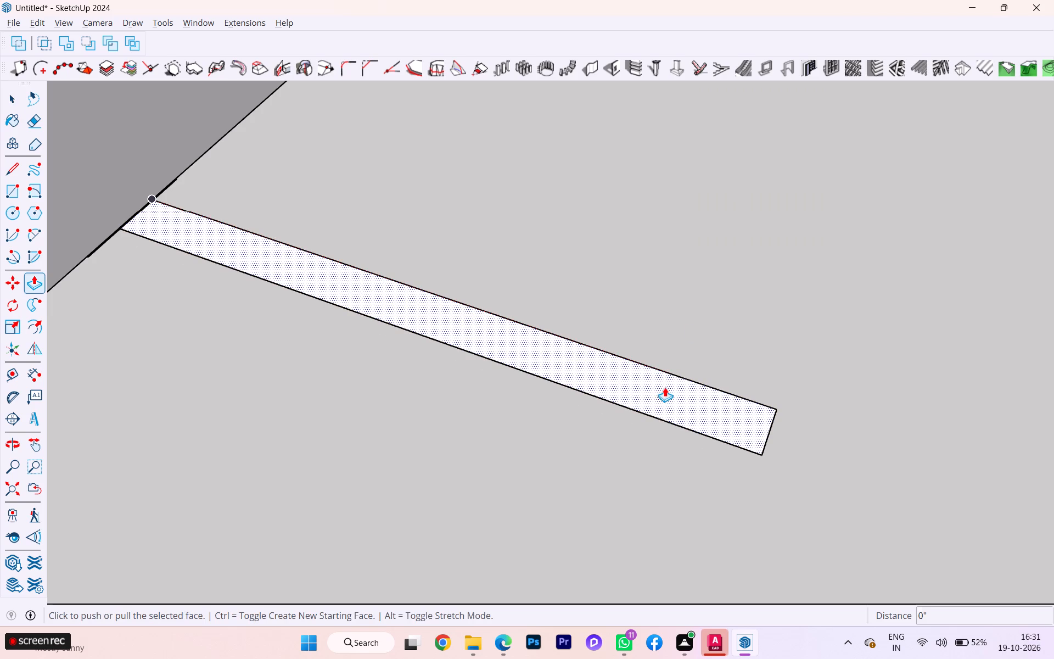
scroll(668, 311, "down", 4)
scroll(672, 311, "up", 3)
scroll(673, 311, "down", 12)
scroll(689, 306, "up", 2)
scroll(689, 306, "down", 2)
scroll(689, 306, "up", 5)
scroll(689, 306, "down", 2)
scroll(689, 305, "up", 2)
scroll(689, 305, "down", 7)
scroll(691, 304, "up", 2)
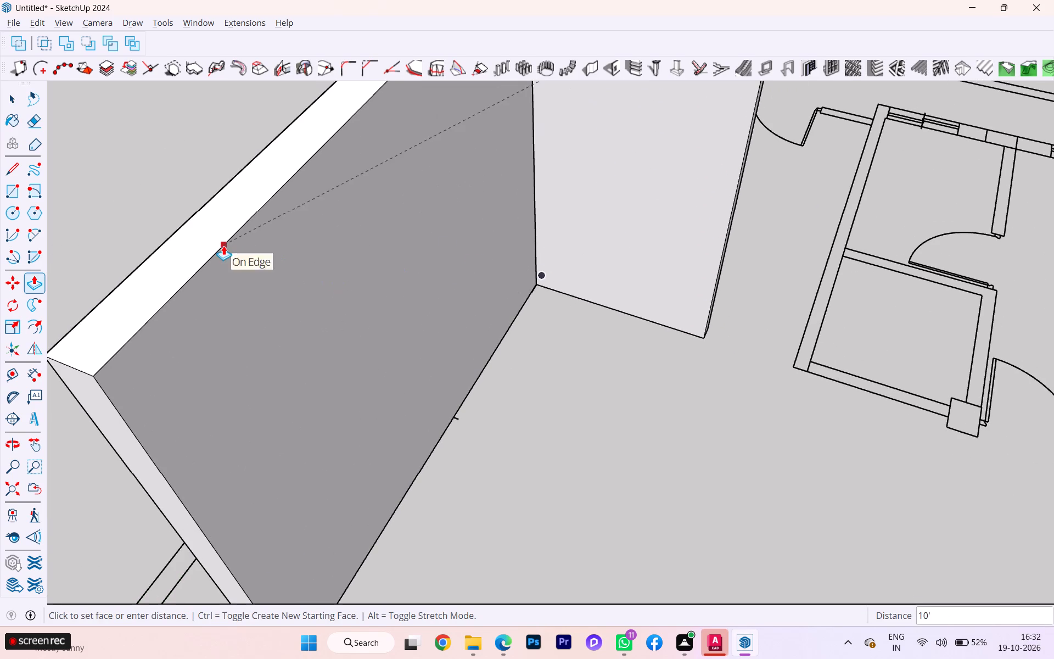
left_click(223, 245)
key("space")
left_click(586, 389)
Draw an 11' 4" by 4 1/2" rectangle over the window wall running perpendicular from the raised outer wall's end to the column.
scroll(606, 379, "down", 2)
scroll(625, 385, "up", 1)
scroll(631, 387, "down", 1)
middle_click_drag(633, 389, 367, 331)
scroll(627, 388, "up", 1)
scroll(549, 327, "down", 6)
scroll(409, 387, "down", 1)
middle_click(409, 387)
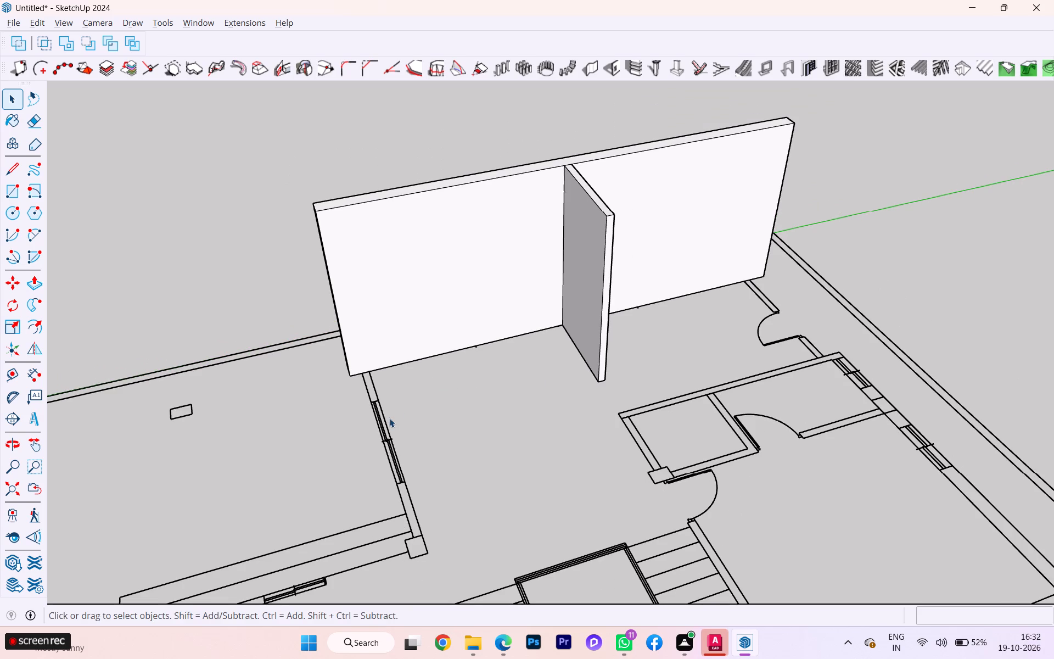
key("r")
scroll(373, 406, "up", 1)
scroll(371, 395, "down", 3)
scroll(371, 395, "up", 4)
scroll(359, 376, "down", 1)
scroll(359, 376, "up", 1)
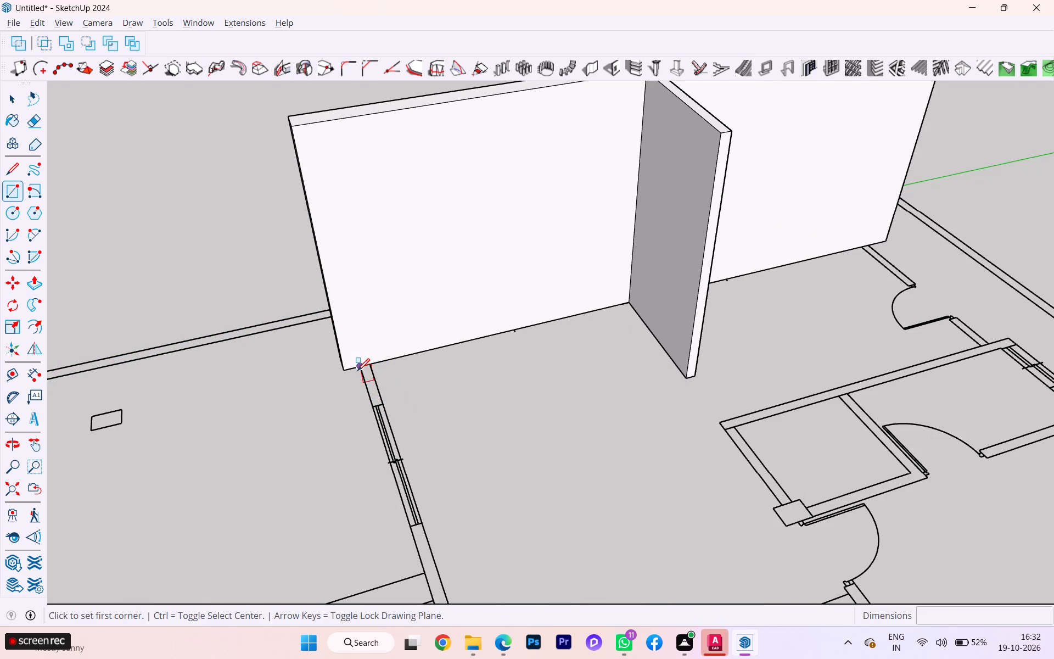
left_click(357, 371)
scroll(389, 405, "down", 4)
scroll(433, 547, "up", 4)
scroll(430, 535, "down", 1)
scroll(430, 535, "up", 3)
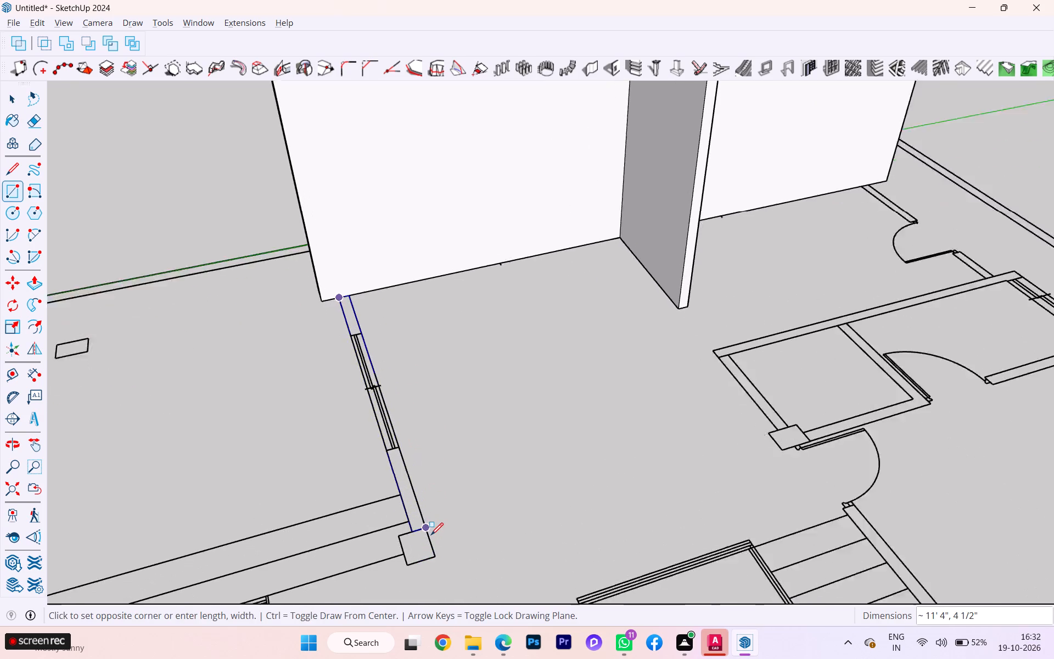
scroll(431, 535, "up", 2)
left_click(426, 531)
key("space")
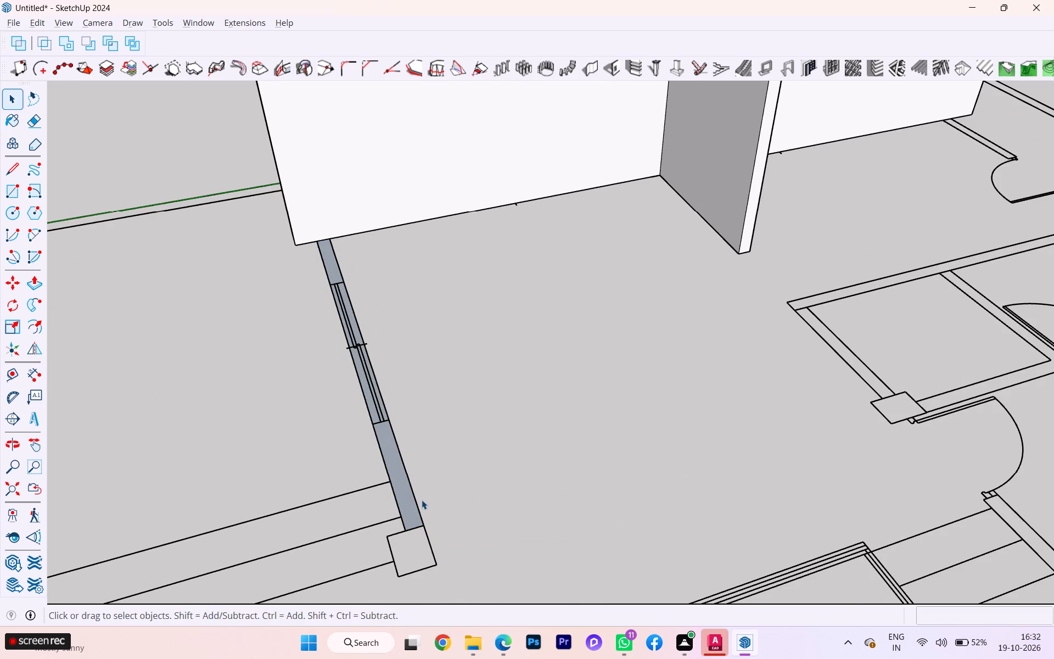
Reverse the face of the new window-wall rectangle.
scroll(422, 500, "down", 3)
double_click(408, 500)
right_click(408, 500)
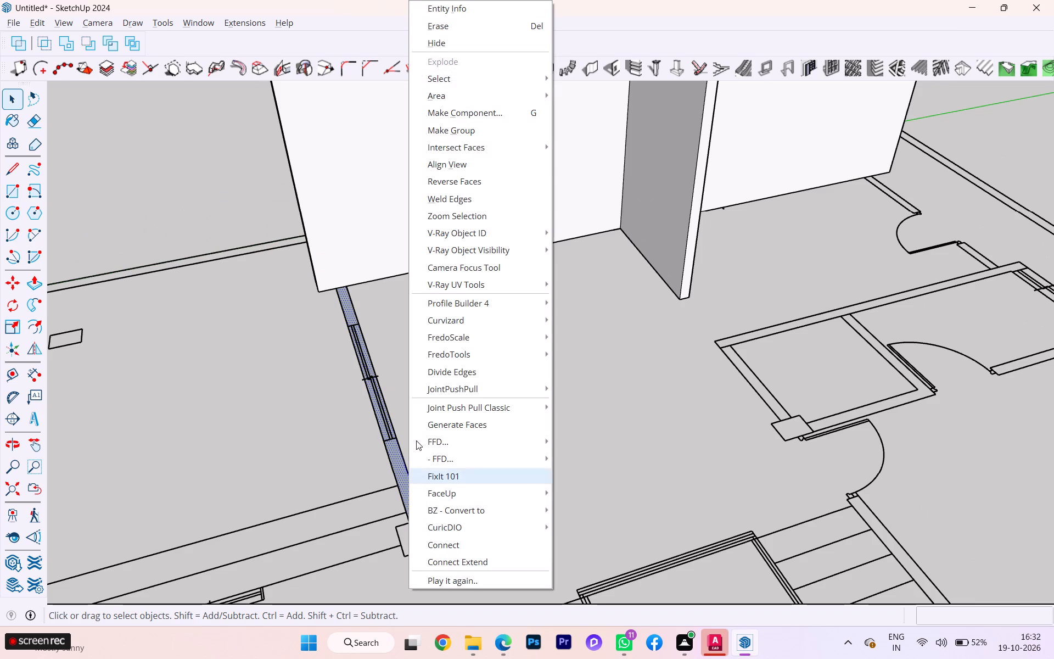
left_click(461, 181)
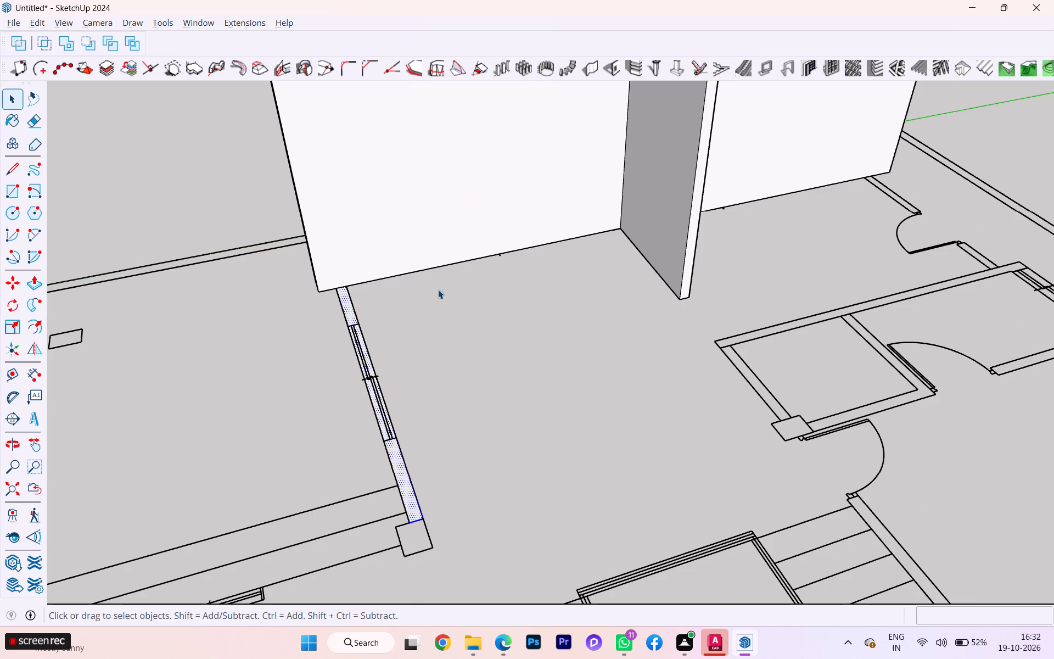
Make the window-wall rectangle's face and edges a group.
double_click(402, 469)
double_click(402, 469)
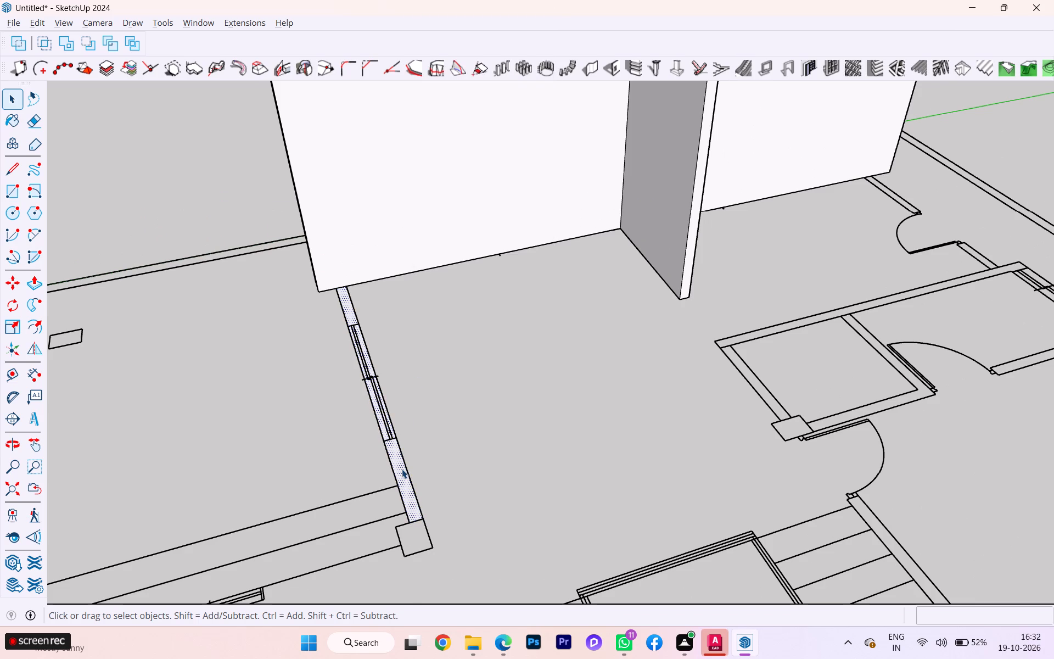
right_click(402, 469)
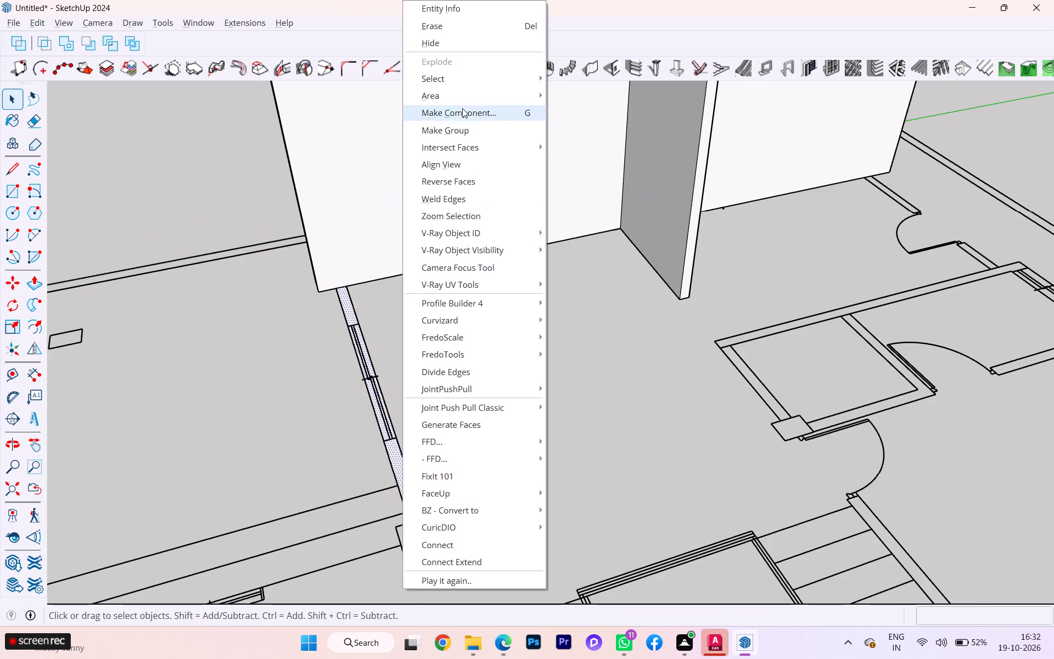
left_click(458, 135)
left_click(404, 474)
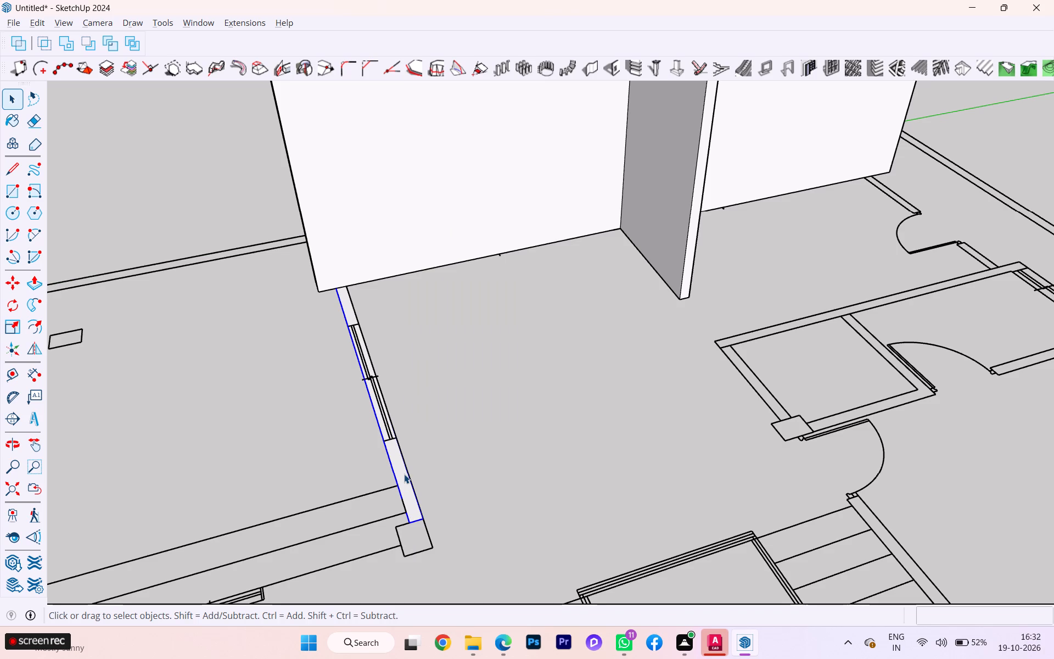
Push/Pull the face inside the window-wall group up 10' and close the group.
double_click(403, 474)
key("p")
left_click(403, 474)
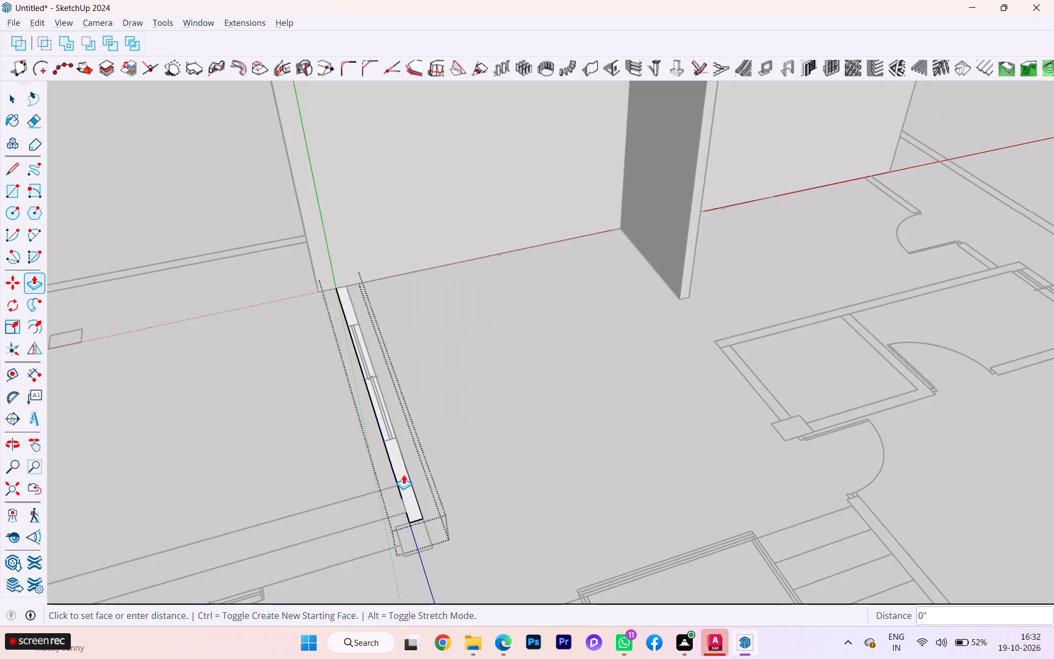
scroll(504, 272, "down", 1)
scroll(507, 272, "up", 2)
scroll(507, 272, "down", 6)
scroll(546, 283, "up", 4)
scroll(547, 283, "down", 11)
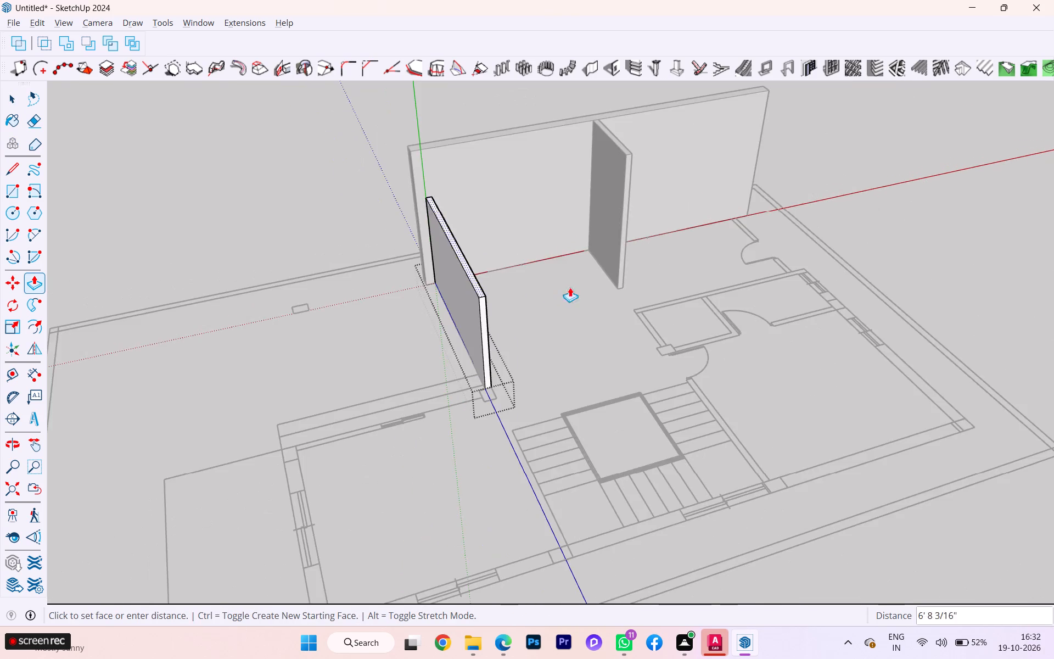
scroll(570, 287, "down", 5)
left_click(527, 172)
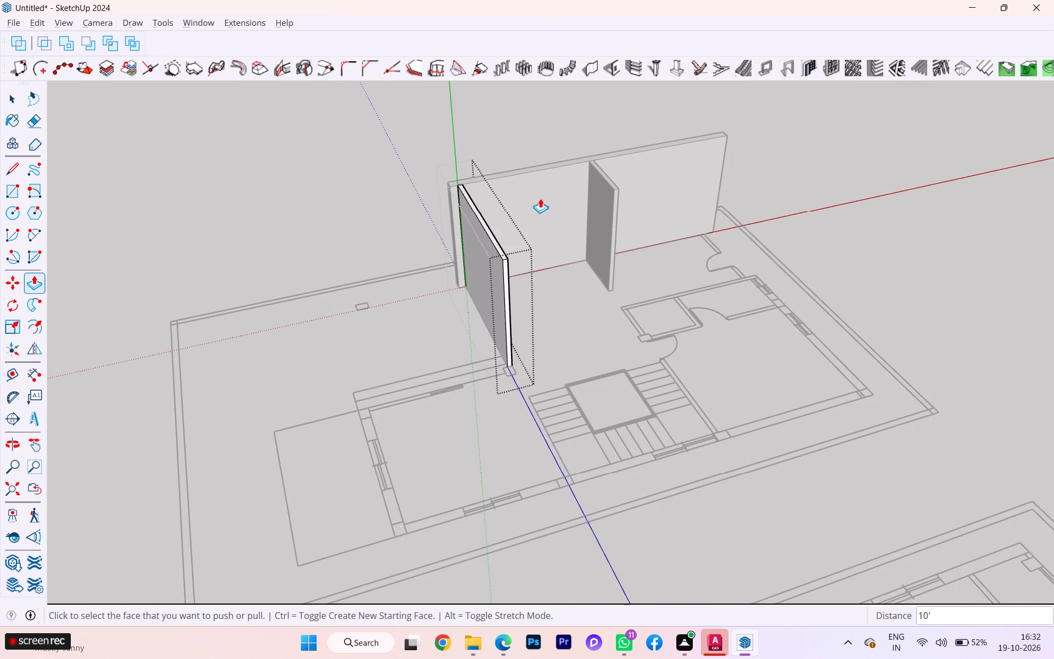
key("space")
left_click(555, 304)
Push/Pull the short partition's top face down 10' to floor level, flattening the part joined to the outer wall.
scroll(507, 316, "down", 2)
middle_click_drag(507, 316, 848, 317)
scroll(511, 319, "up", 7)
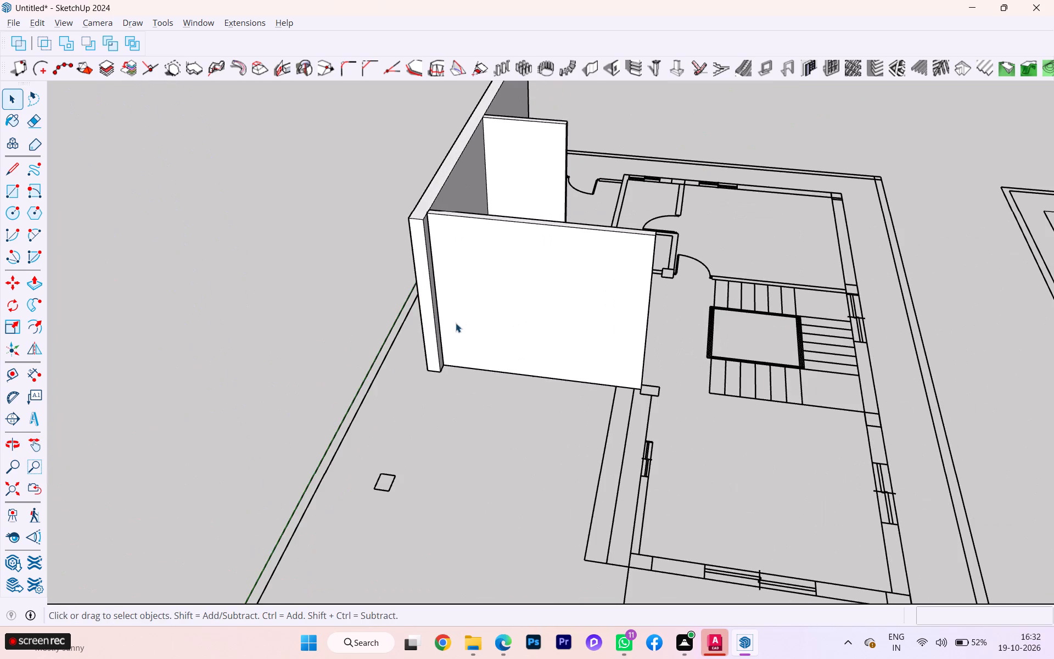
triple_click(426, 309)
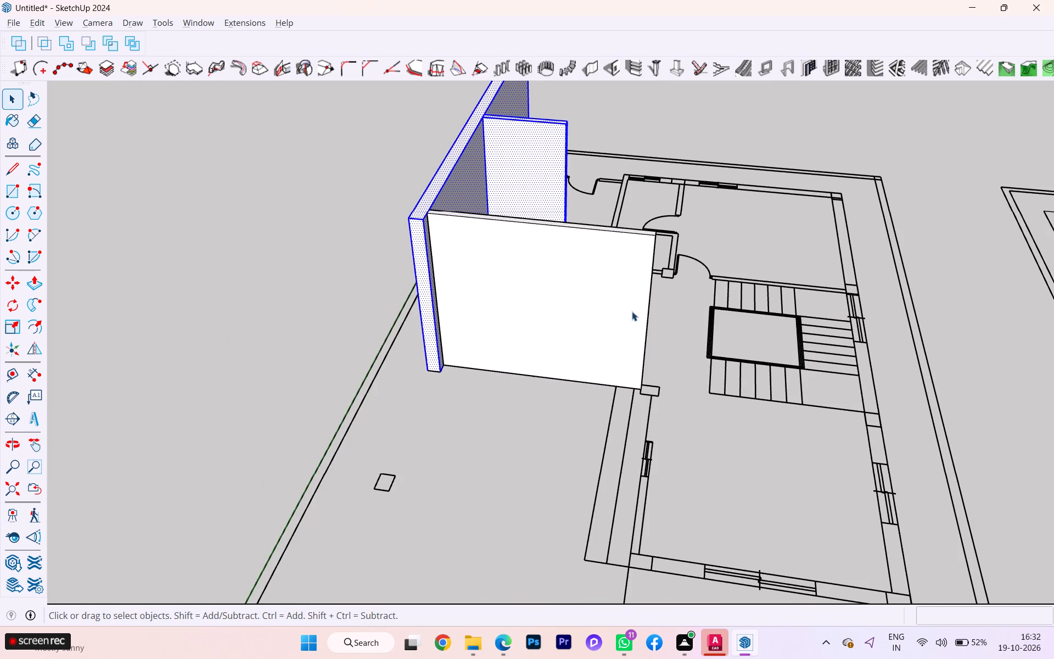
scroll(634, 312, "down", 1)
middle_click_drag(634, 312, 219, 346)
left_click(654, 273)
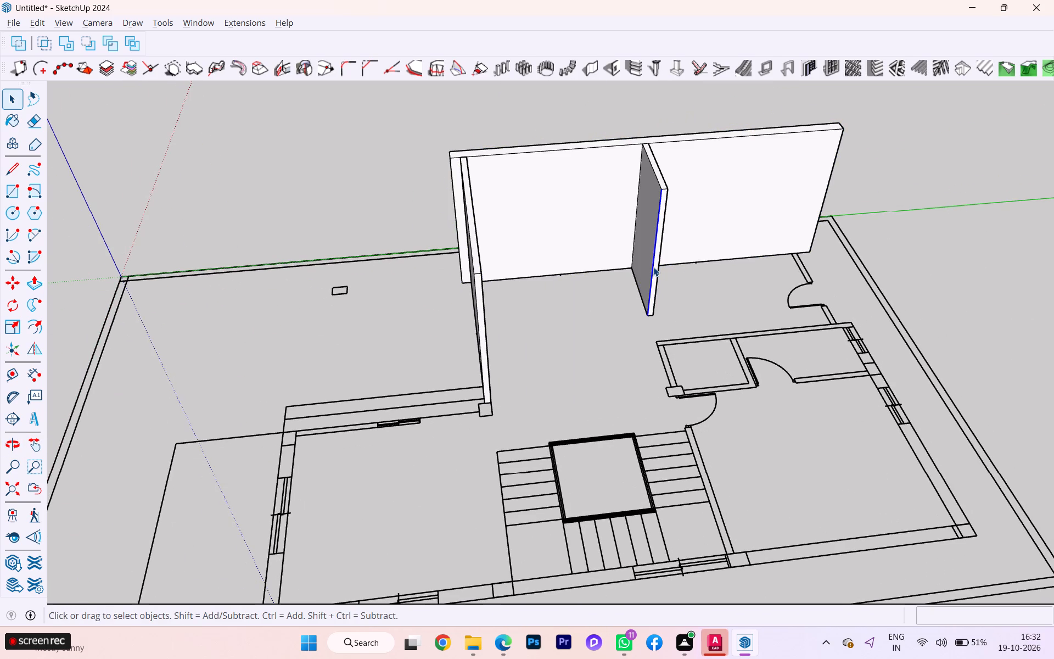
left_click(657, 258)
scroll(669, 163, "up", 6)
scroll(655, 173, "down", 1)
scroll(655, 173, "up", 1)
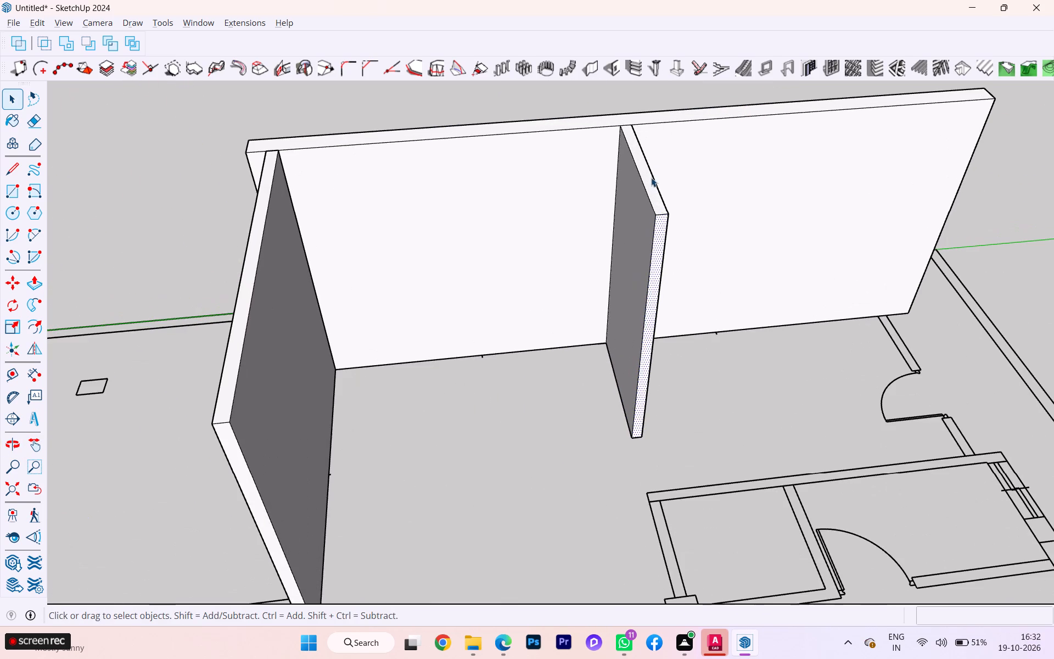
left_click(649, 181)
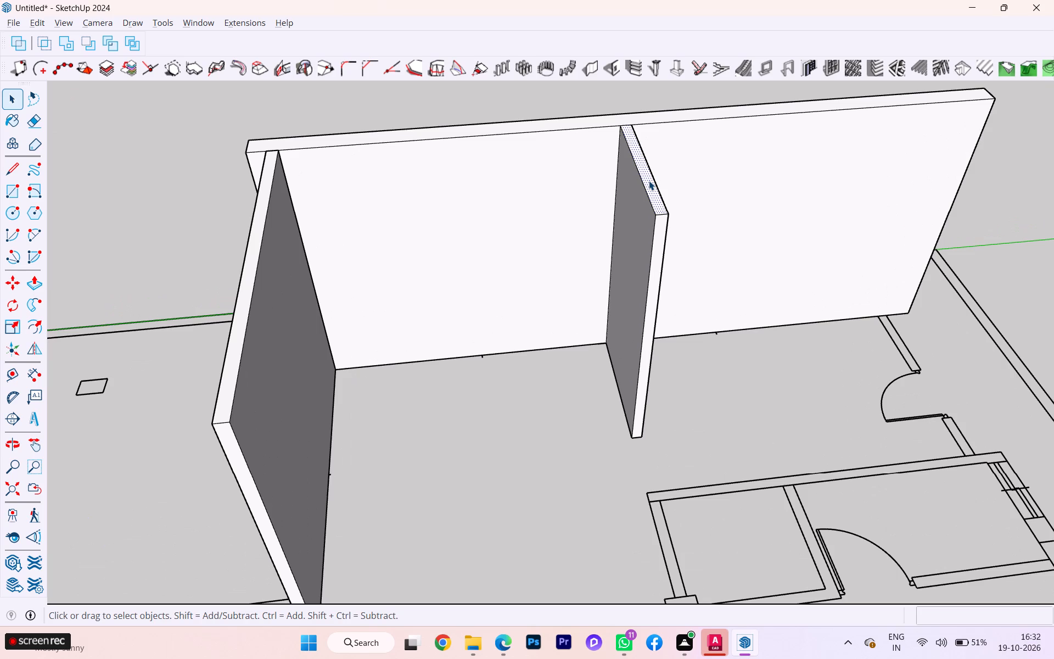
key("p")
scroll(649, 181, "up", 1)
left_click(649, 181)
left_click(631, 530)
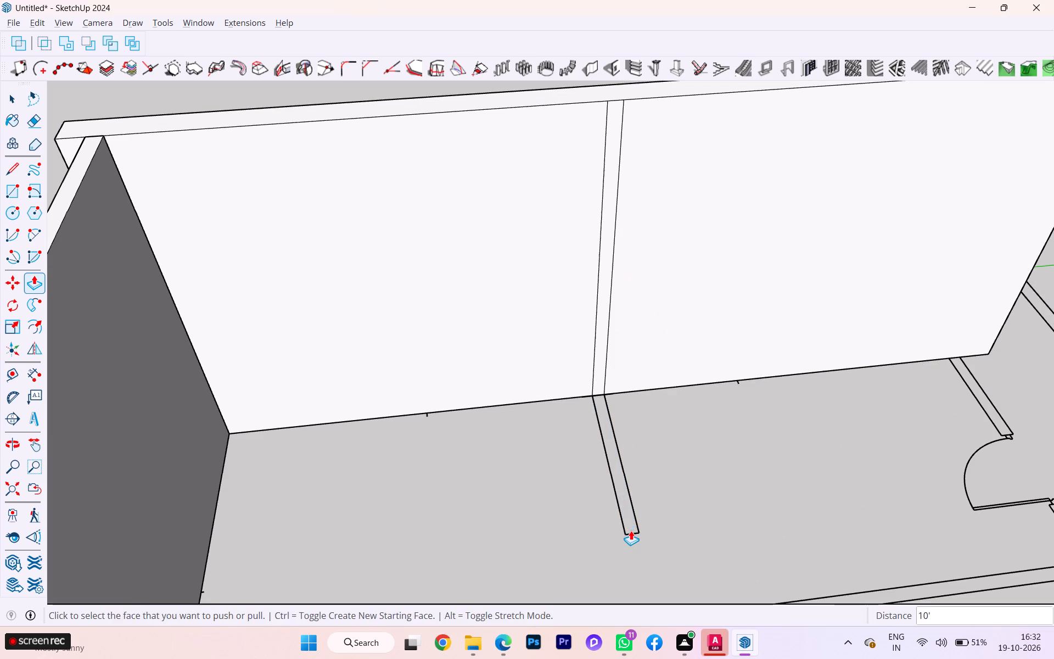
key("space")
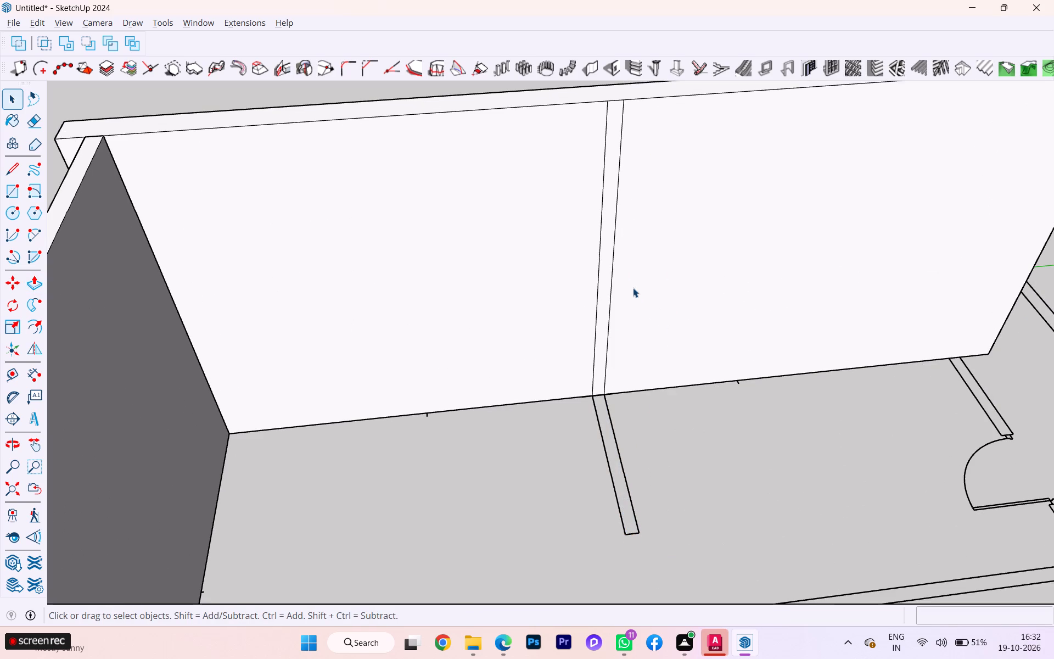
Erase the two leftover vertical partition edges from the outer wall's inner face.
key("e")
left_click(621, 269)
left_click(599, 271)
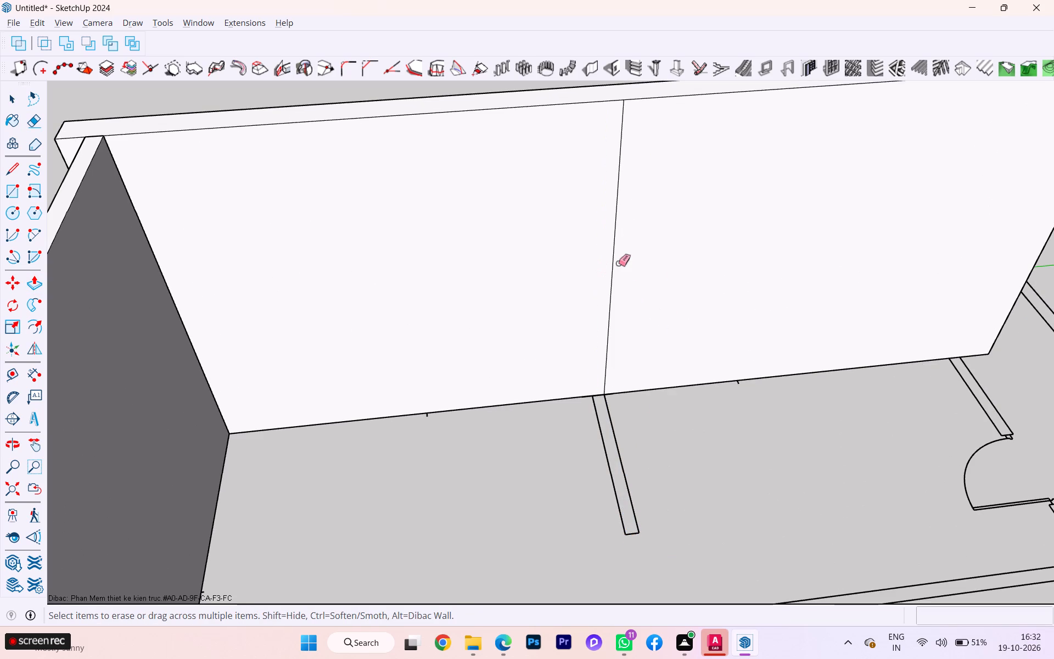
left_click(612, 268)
Select the entire raised two-window outer wall and make it a group.
scroll(773, 291, "down", 5)
scroll(825, 314, "up", 1)
scroll(825, 315, "down", 1)
middle_click_drag(793, 333, 504, 366)
key("space")
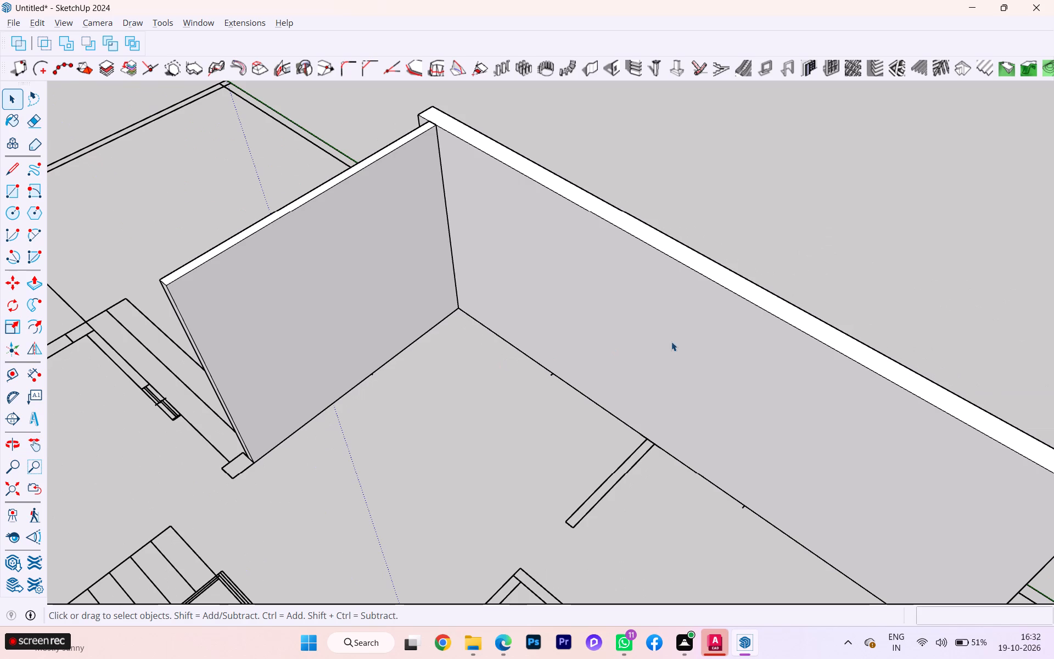
triple_click(728, 332)
scroll(633, 323, "down", 7)
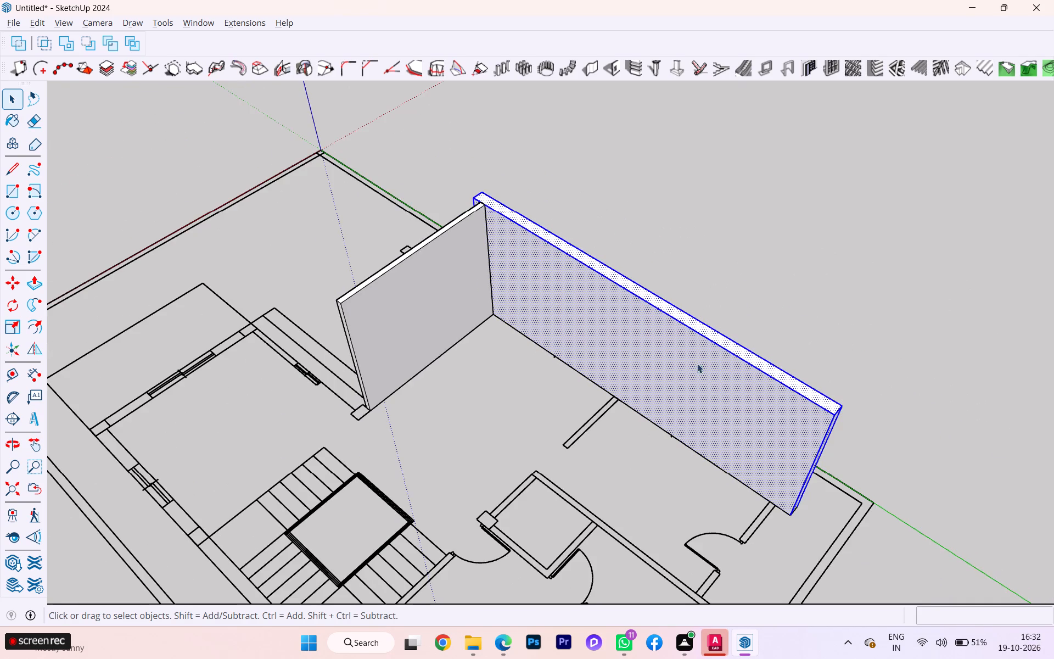
scroll(731, 382, "down", 1)
middle_click_drag(731, 382, 667, 307)
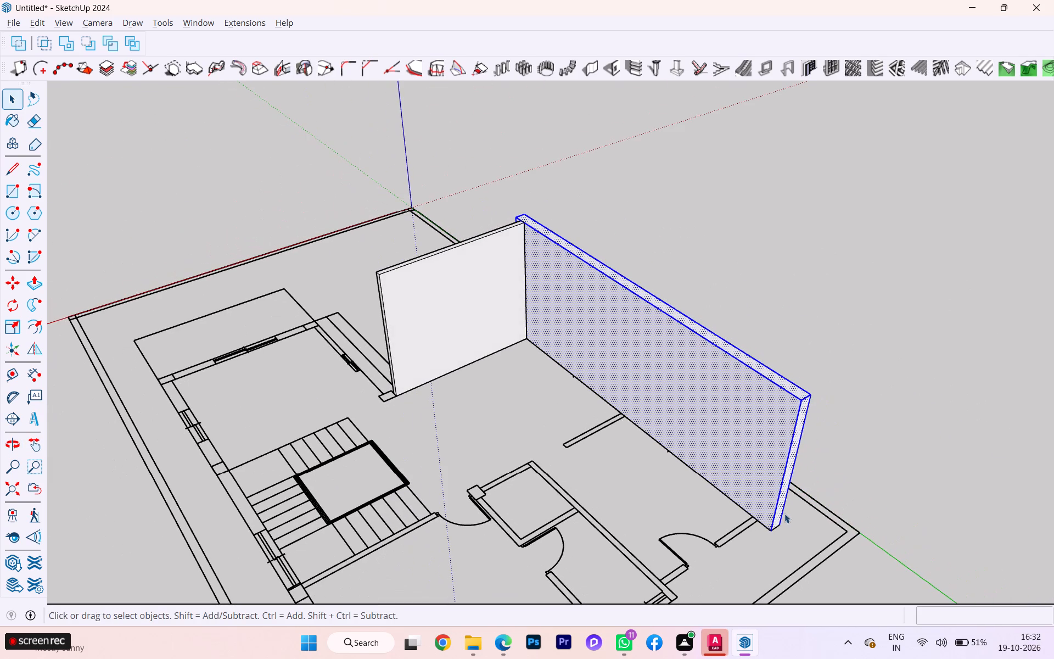
triple_click(770, 520)
left_click(770, 520)
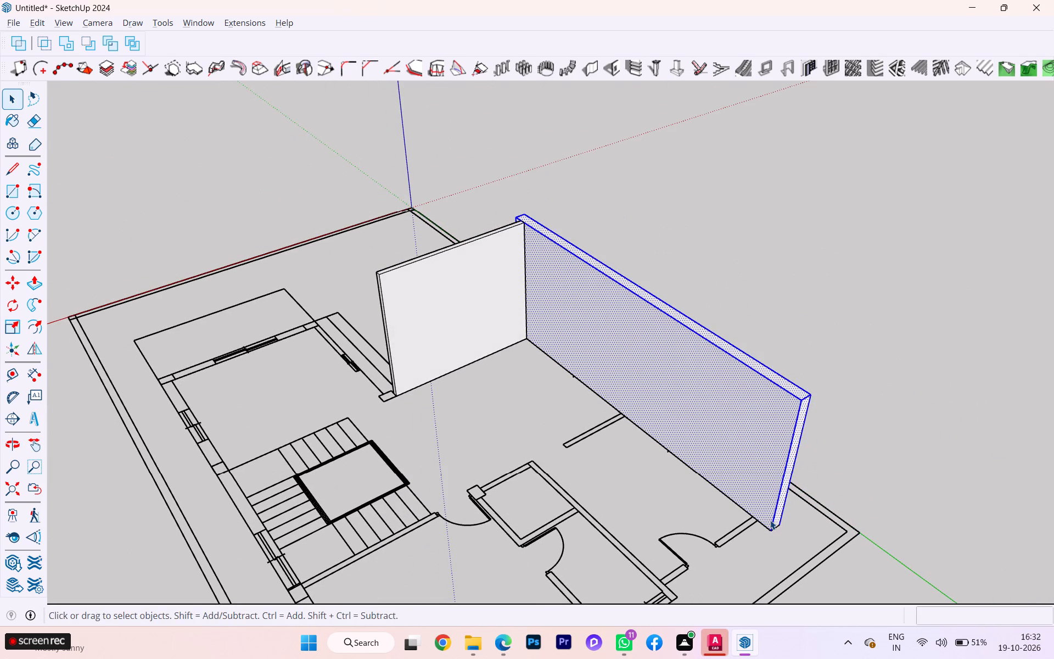
triple_click(770, 520)
left_click(770, 520)
right_click(770, 520)
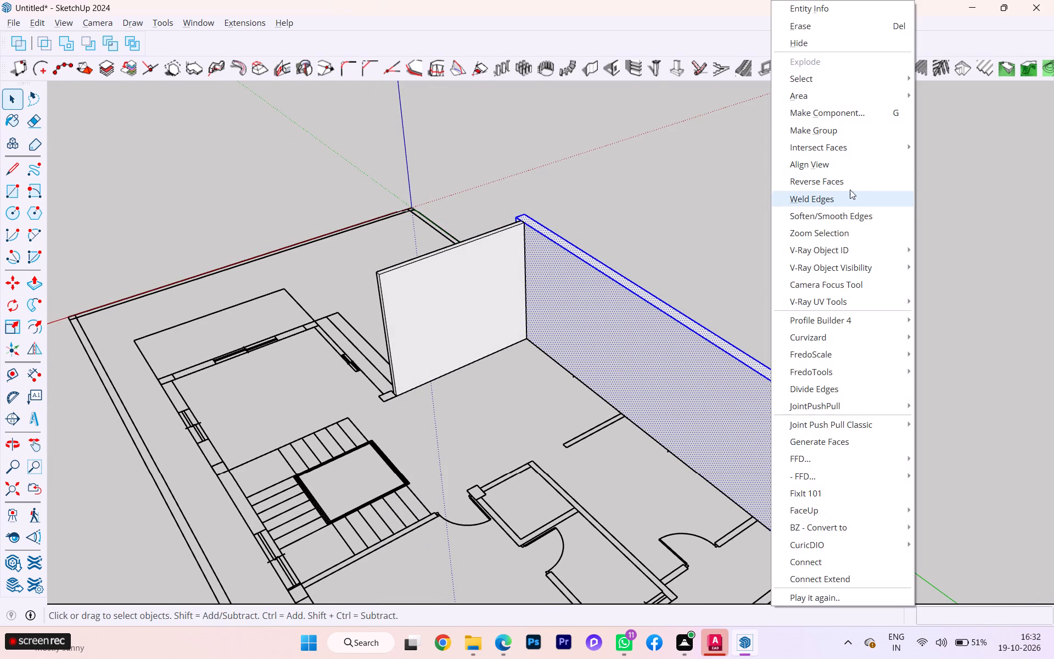
left_click(812, 129)
left_click(788, 244)
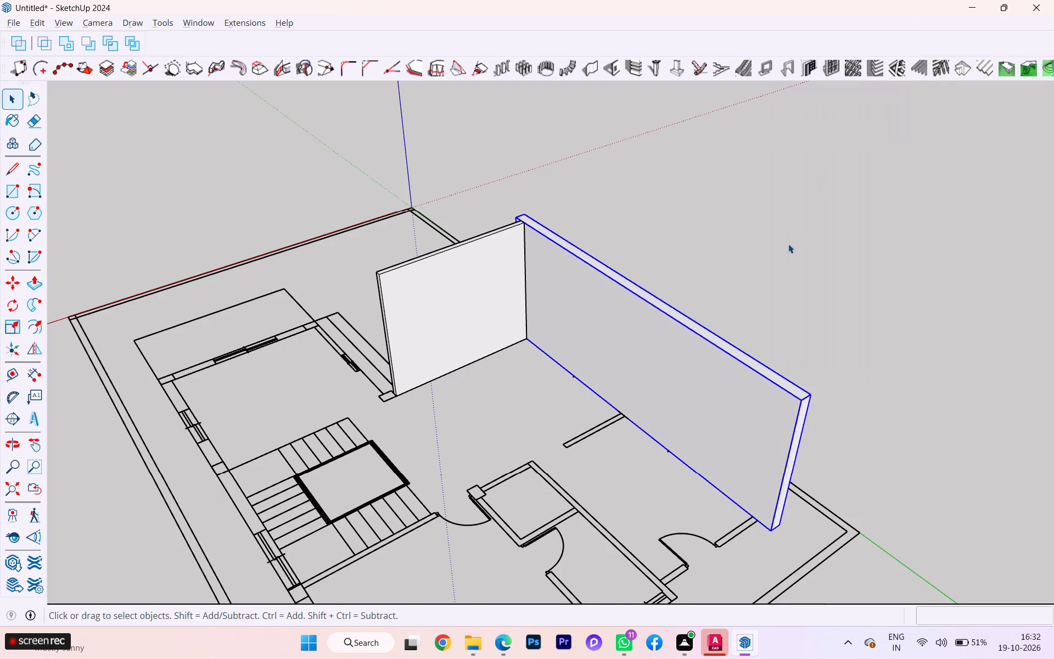
Redraw a rectangle over the short partition wall that meets the grouped outer wall.
scroll(682, 311, "down", 2)
middle_click_drag(654, 333, 798, 348)
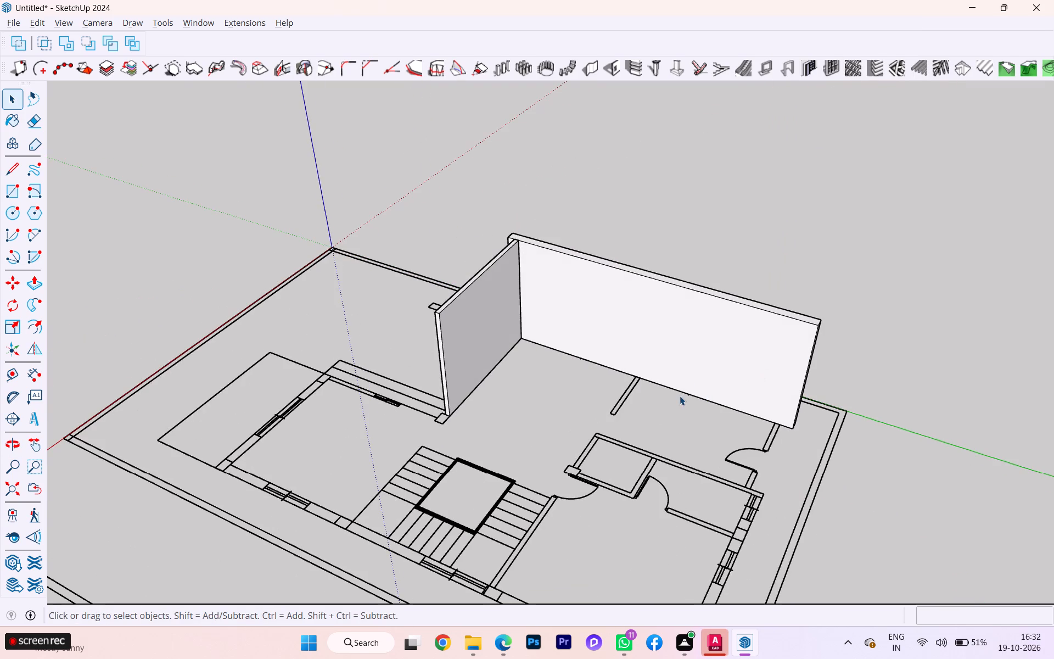
key("r")
scroll(679, 389, "up", 8)
scroll(624, 379, "down", 2)
scroll(624, 379, "up", 3)
left_click(611, 361)
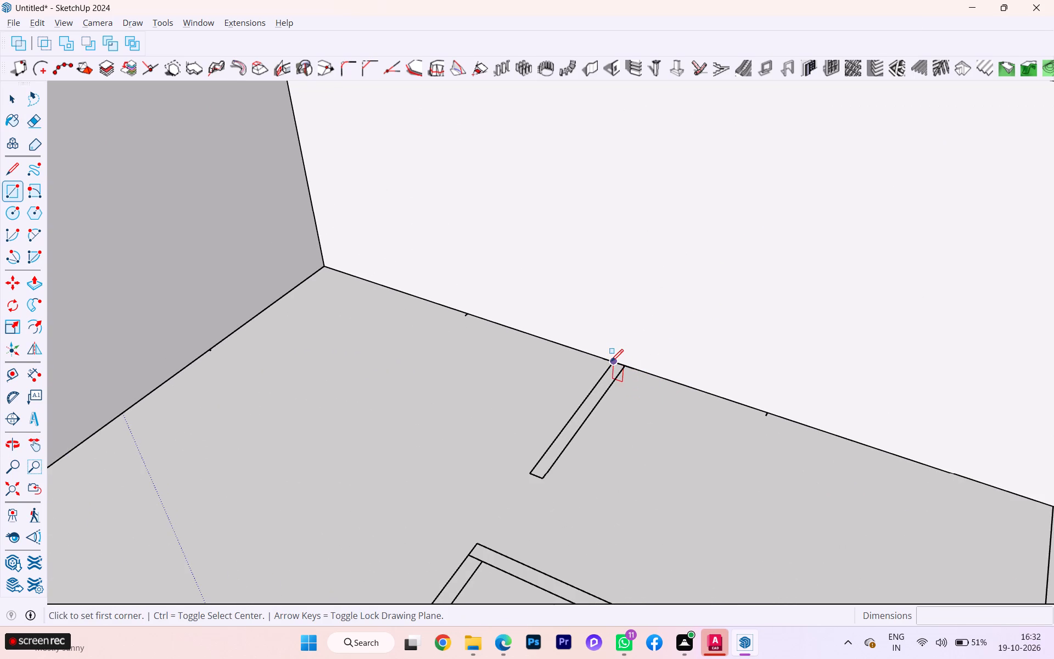
left_click(543, 477)
key("space")
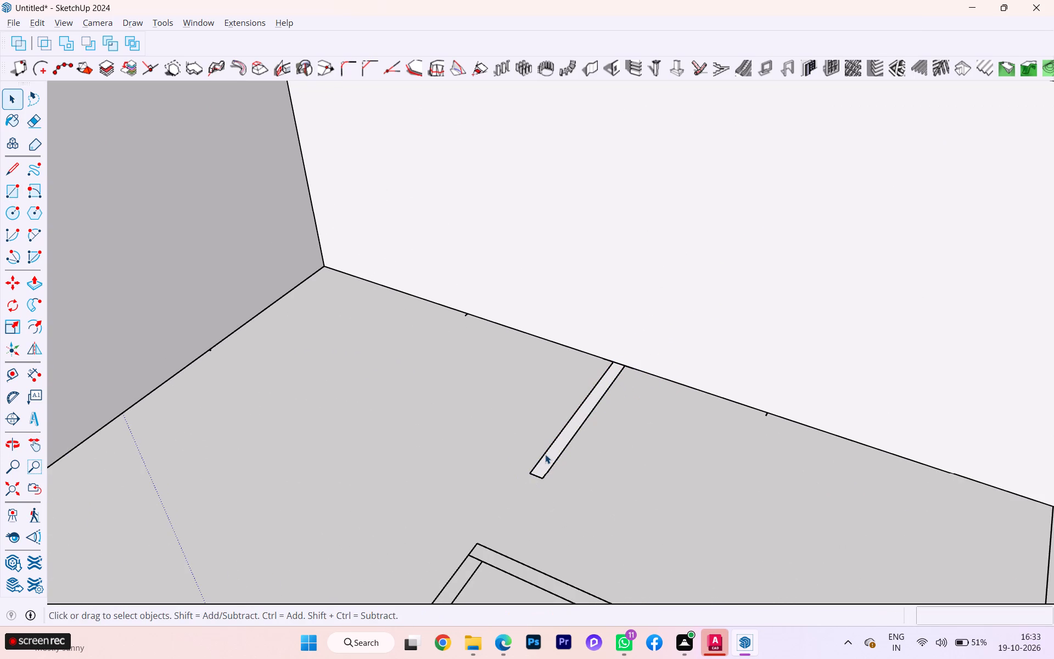
Select the redrawn short partition rectangle with its edges and make it a group.
triple_click(545, 454)
triple_click(550, 459)
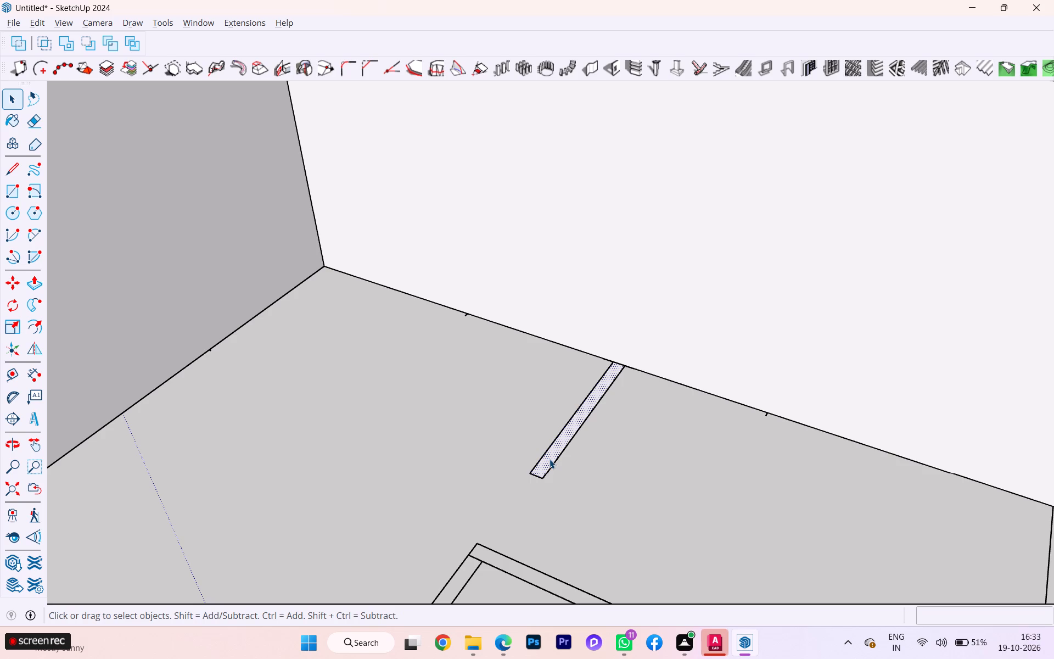
double_click(550, 459)
scroll(550, 459, "down", 4)
scroll(550, 459, "up", 3)
scroll(550, 459, "down", 2)
scroll(550, 459, "up", 5)
scroll(550, 459, "down", 3)
scroll(550, 459, "up", 1)
scroll(549, 459, "down", 4)
scroll(549, 459, "up", 1)
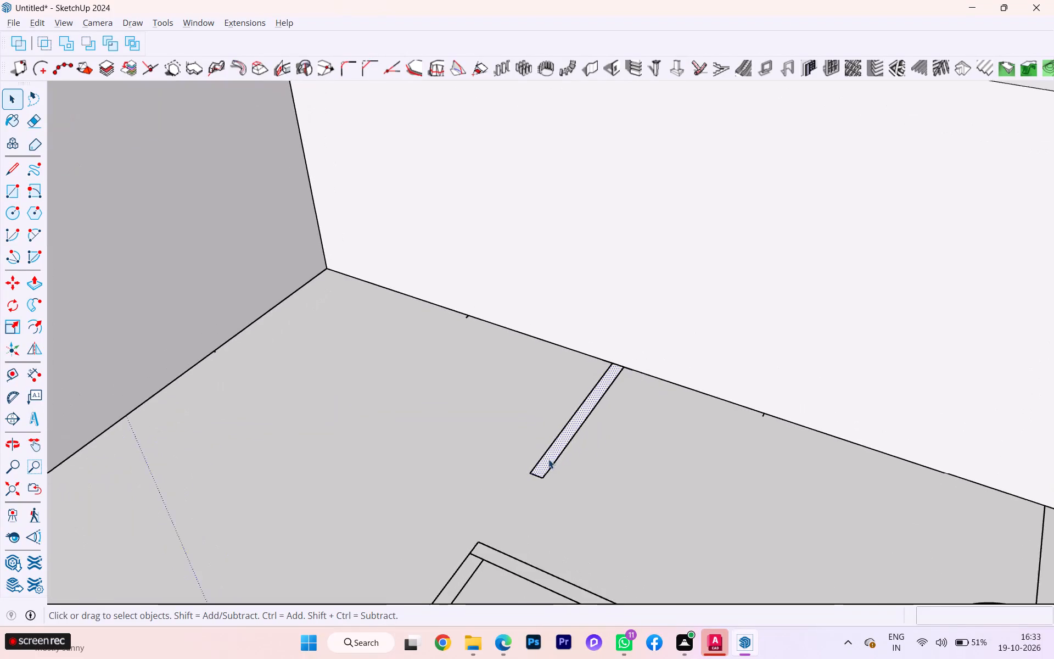
scroll(548, 459, "up", 2)
scroll(545, 459, "down", 2)
scroll(545, 458, "up", 1)
scroll(545, 458, "down", 3)
scroll(545, 458, "up", 8)
triple_click(545, 464)
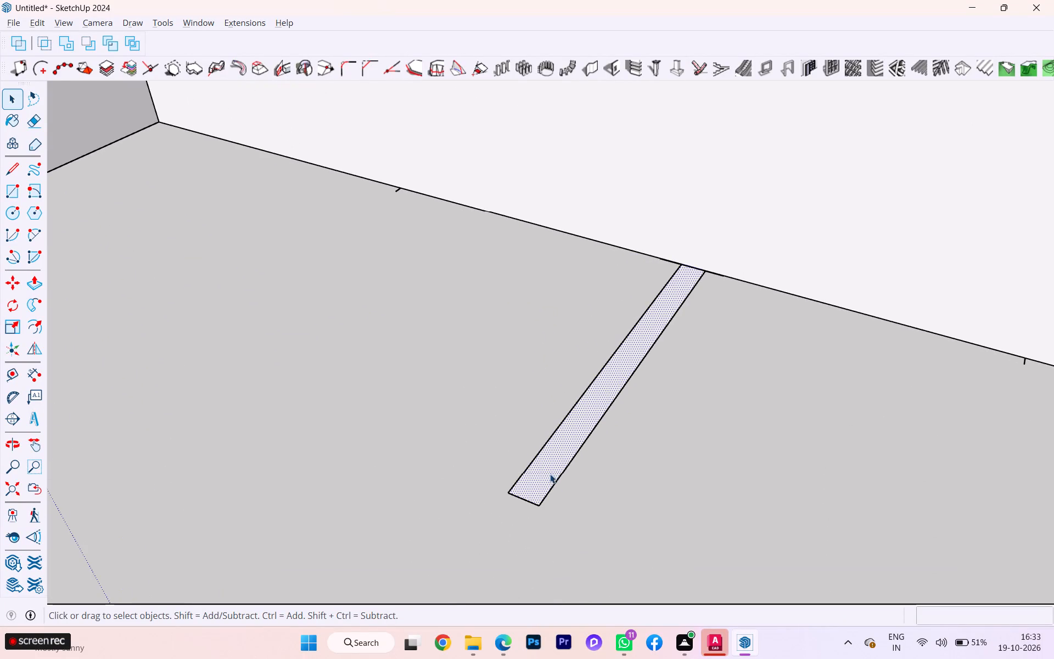
double_click(553, 485)
double_click(553, 485)
triple_click(545, 489)
scroll(548, 477, "down", 4)
scroll(549, 477, "up", 1)
right_click(546, 472)
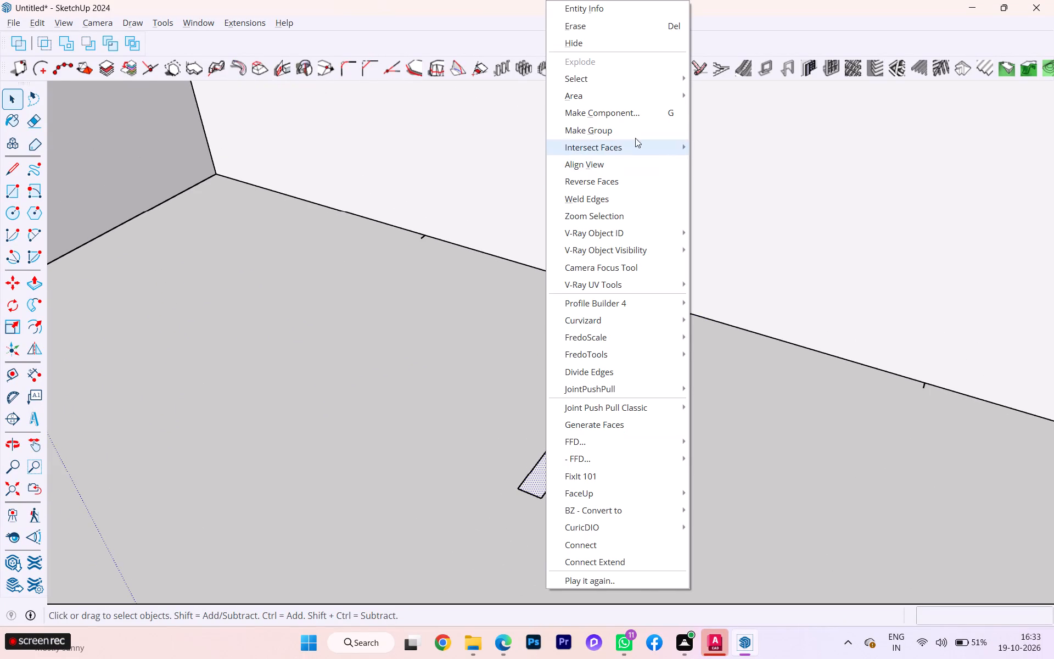
left_click(629, 134)
Push/Pull the short partition face up 10' inside its group, matching the outer wall's height, and close the group.
double_click(564, 453)
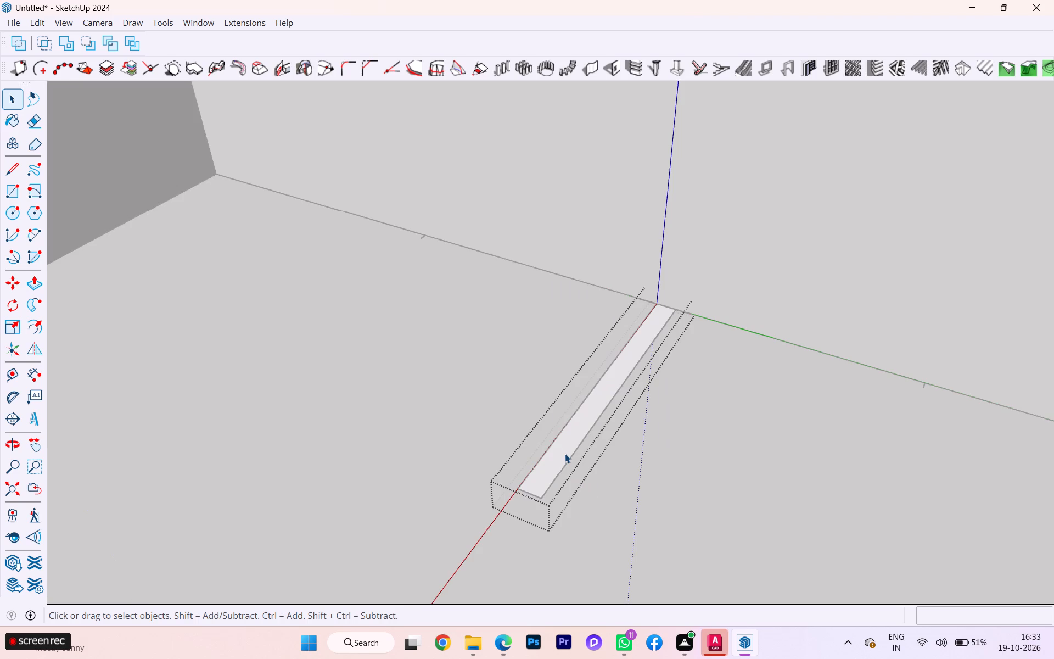
key("p")
left_click(565, 454)
scroll(665, 281, "down", 3)
scroll(667, 284, "up", 1)
scroll(668, 284, "down", 2)
scroll(692, 283, "up", 2)
scroll(692, 283, "down", 2)
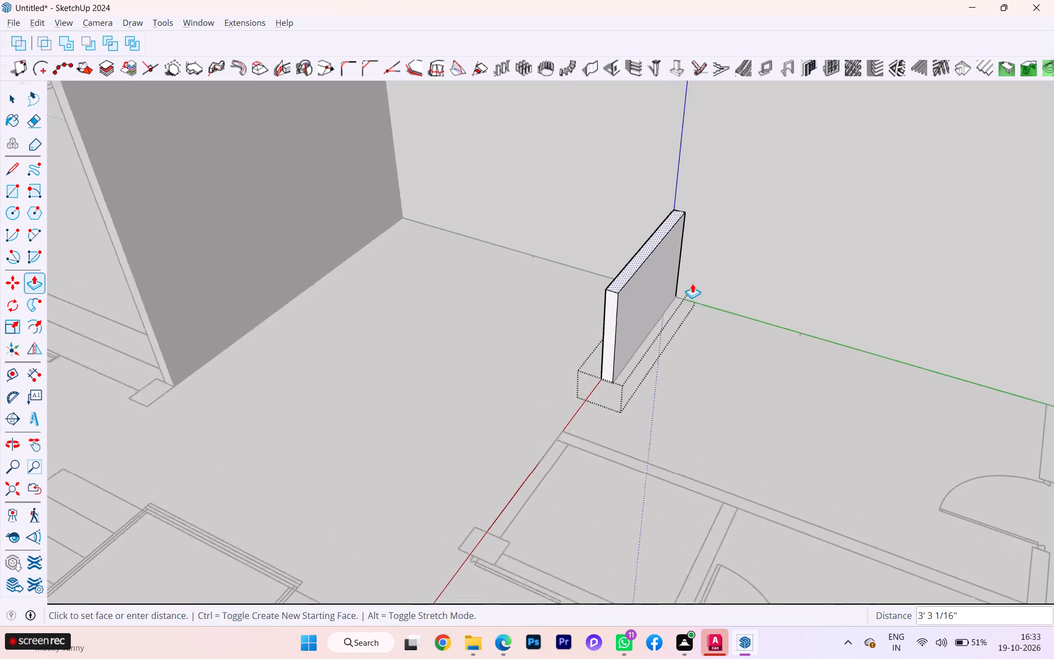
scroll(692, 283, "down", 4)
scroll(699, 289, "up", 1)
scroll(699, 291, "down", 3)
scroll(701, 297, "up", 1)
scroll(701, 297, "down", 2)
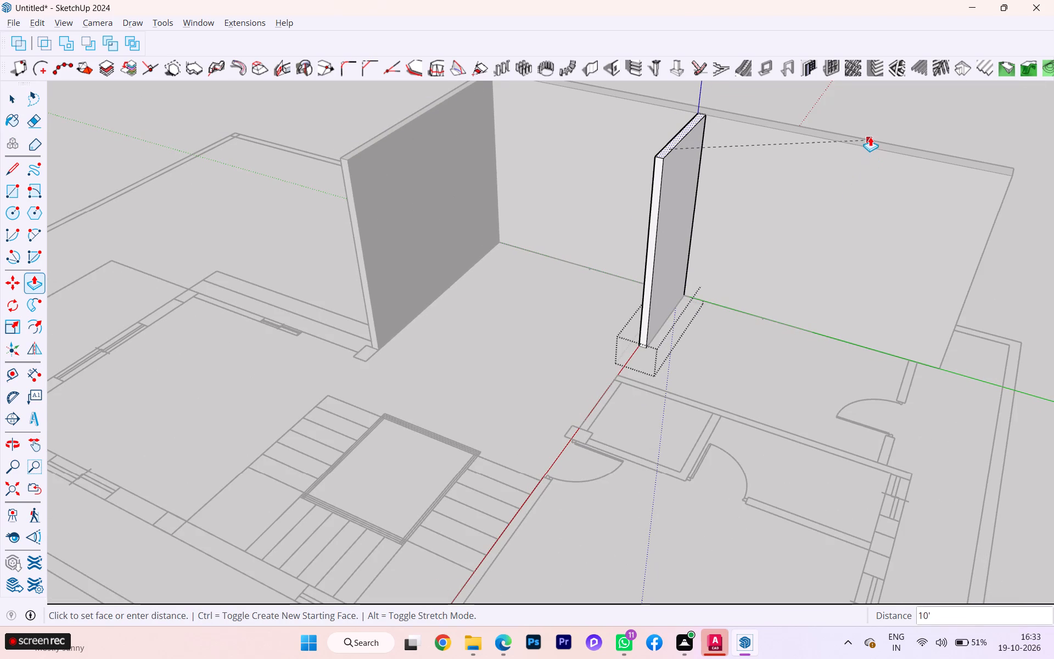
left_click(865, 146)
key("space")
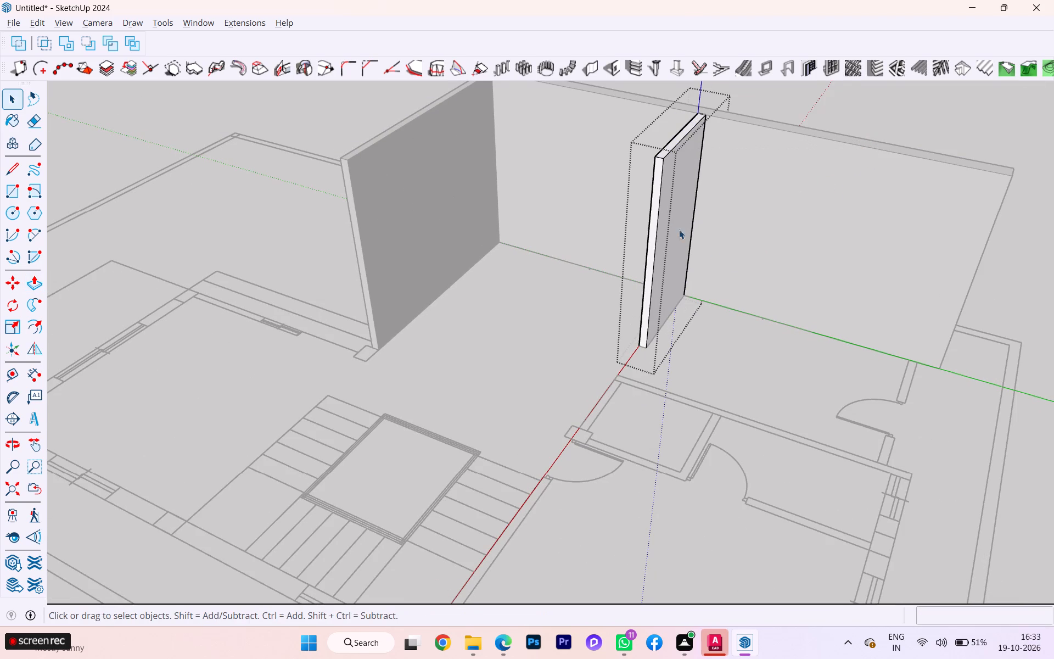
scroll(716, 268, "down", 3)
scroll(689, 273, "up", 1)
scroll(672, 276, "down", 2)
left_click(941, 300)
Examine the ground-floor plan around the two small rooms and the adjoining window wall.
scroll(924, 326, "down", 2)
middle_click_drag(804, 356, 602, 357)
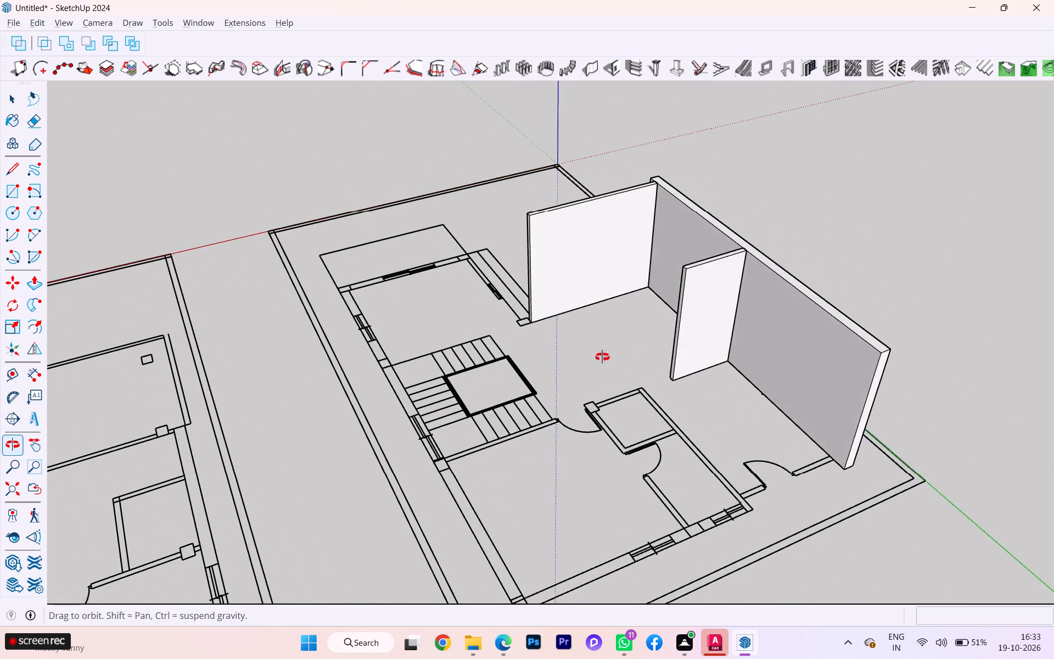
middle_click_drag(602, 357, 600, 357)
scroll(558, 340, "down", 2)
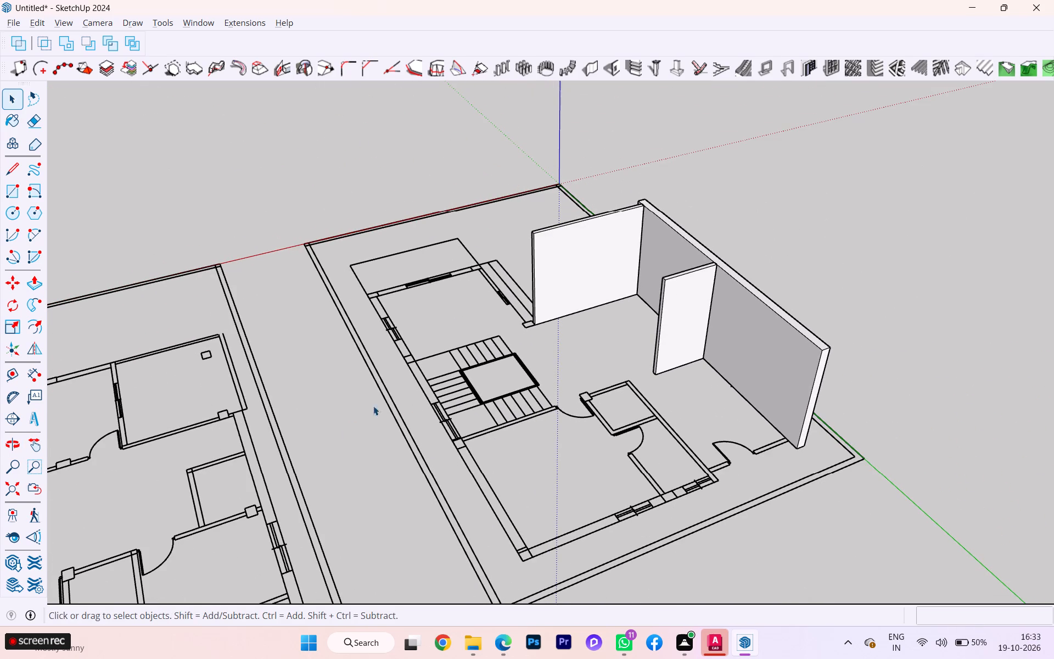
scroll(644, 515, "up", 2)
scroll(700, 512, "up", 5)
scroll(717, 511, "down", 1)
middle_click_drag(707, 514, 440, 511)
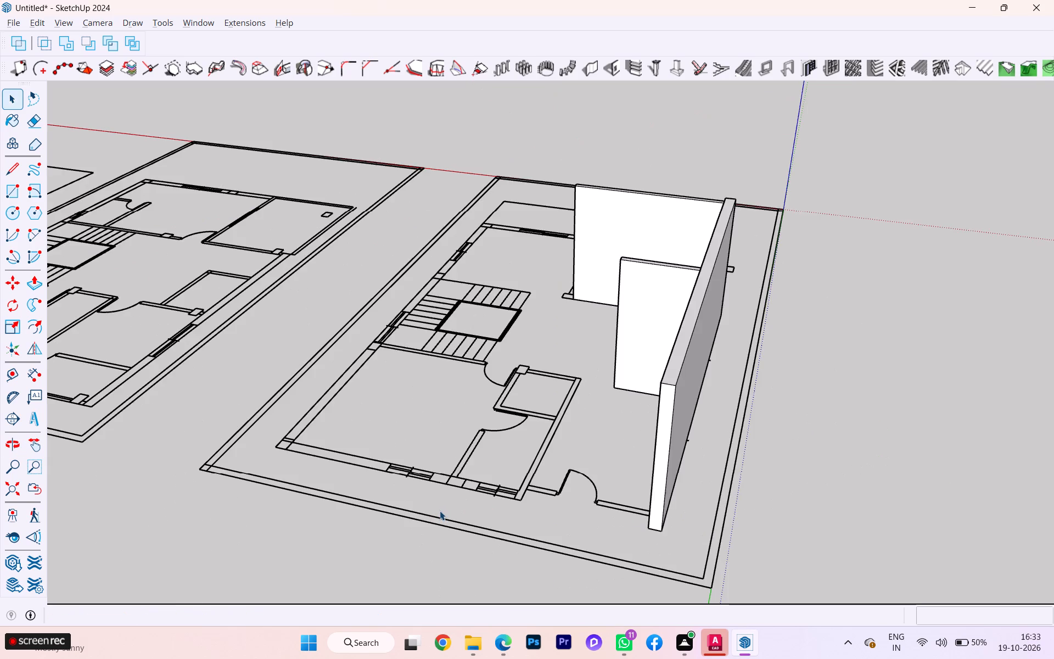
scroll(435, 514, "up", 6)
scroll(435, 514, "down", 1)
scroll(435, 514, "up", 1)
scroll(462, 475, "up", 4)
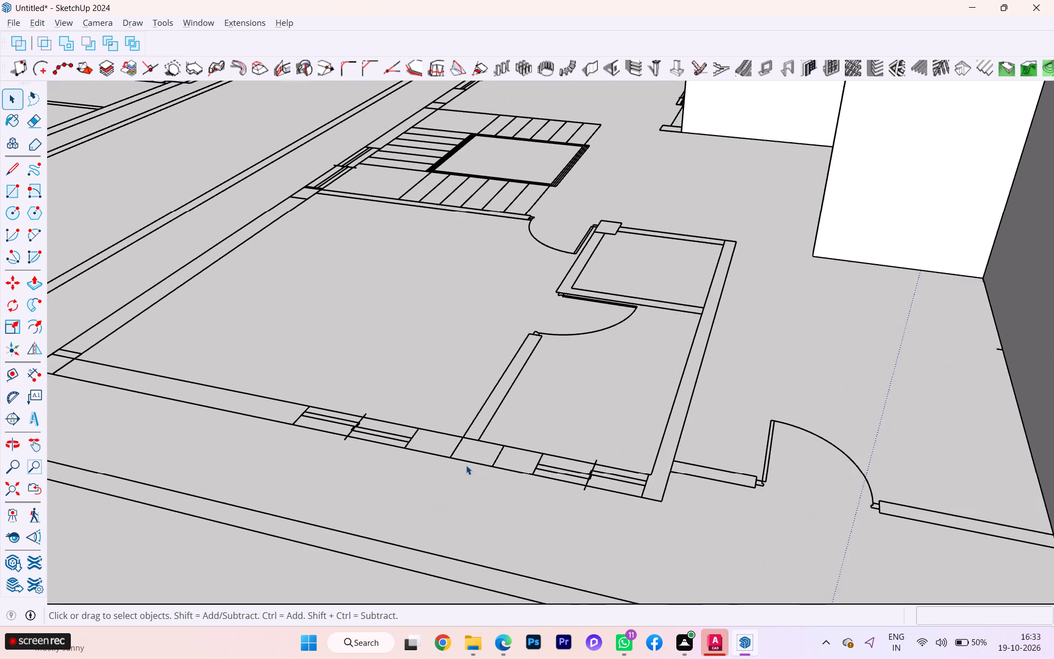
scroll(467, 462, "up", 1)
scroll(467, 462, "down", 1)
scroll(467, 462, "up", 7)
scroll(456, 438, "down", 2)
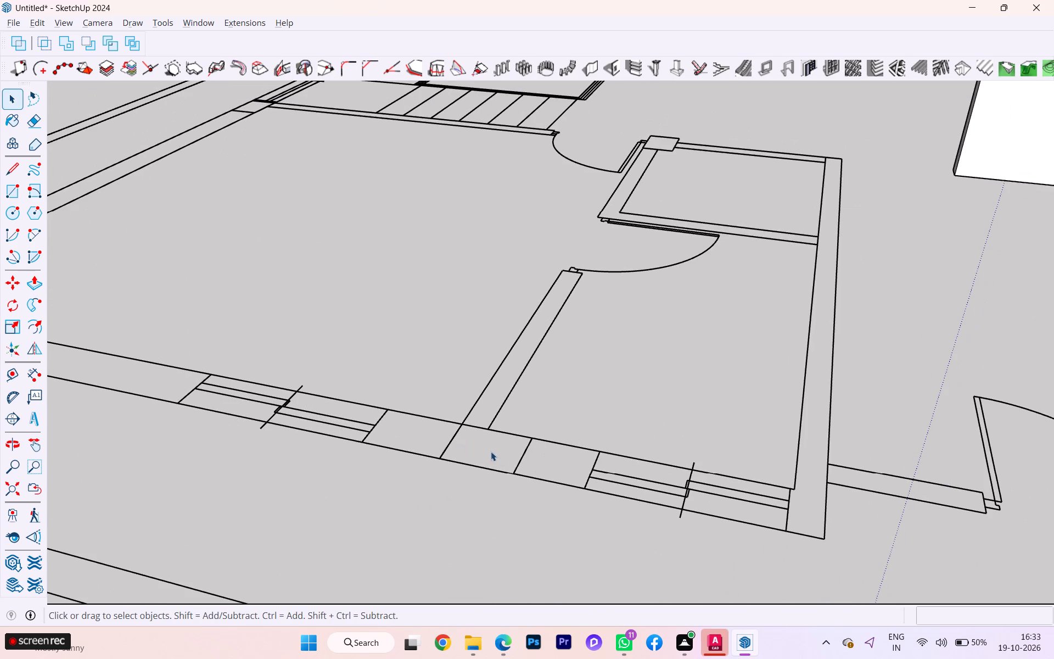
Switch to AutoCAD to compare the villa floor plans with the SketchUp wall layout around the small rooms, and return.
key("alt+Tab")
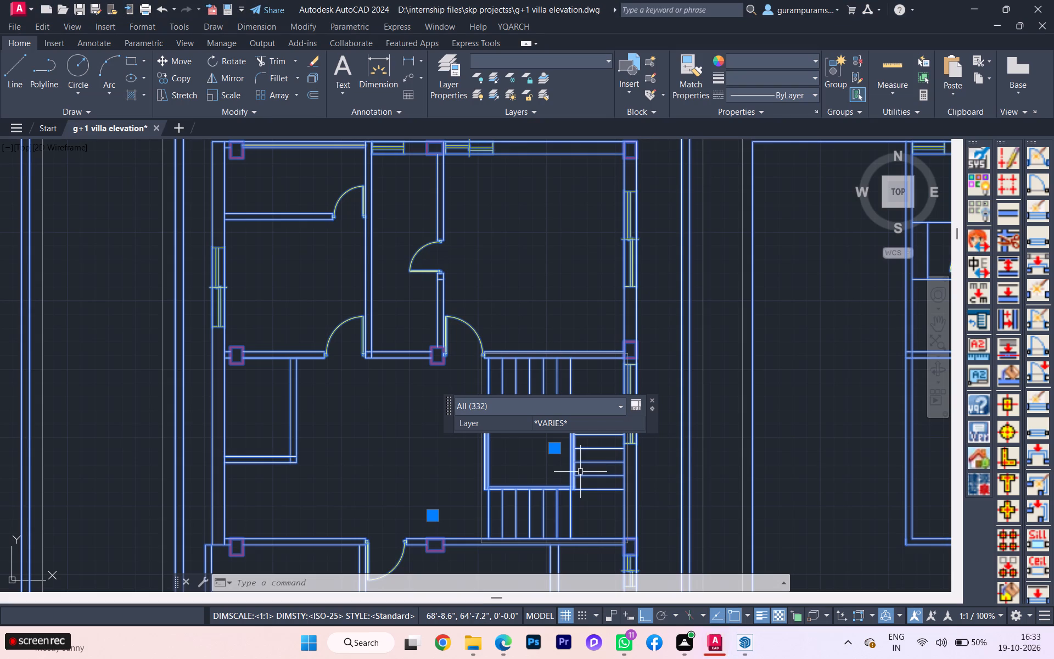
key("Escape")
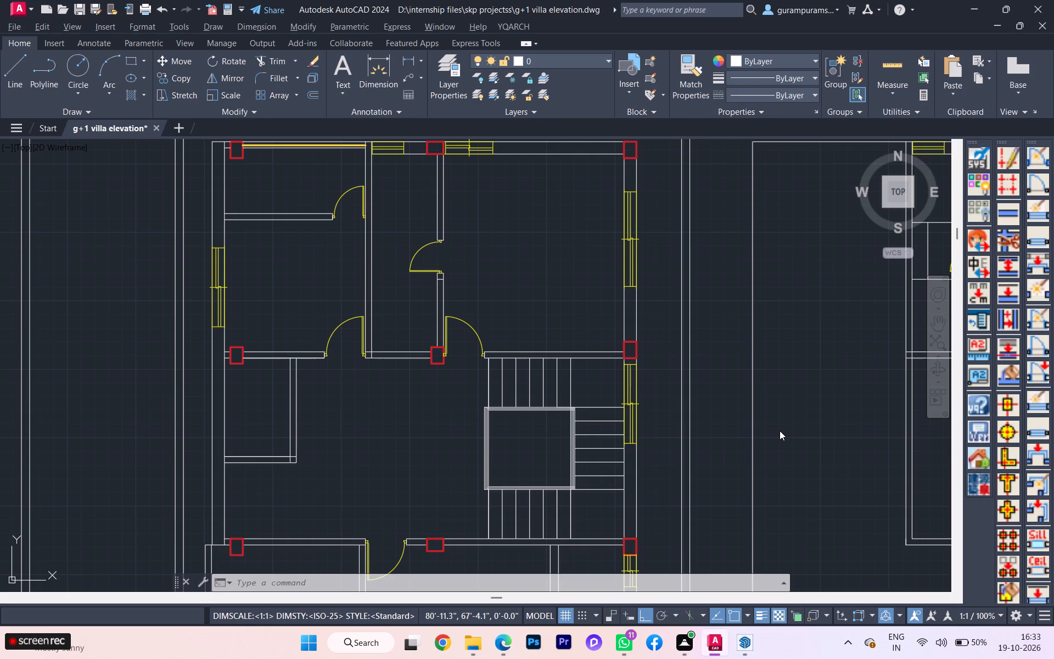
key("alt+Tab")
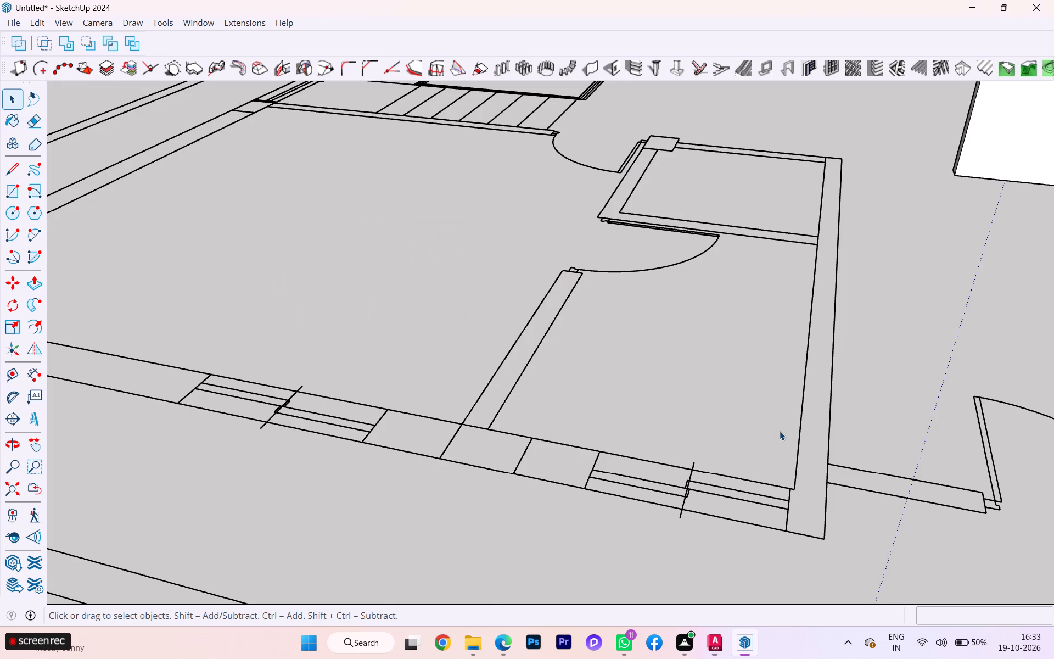
scroll(780, 431, "down", 4)
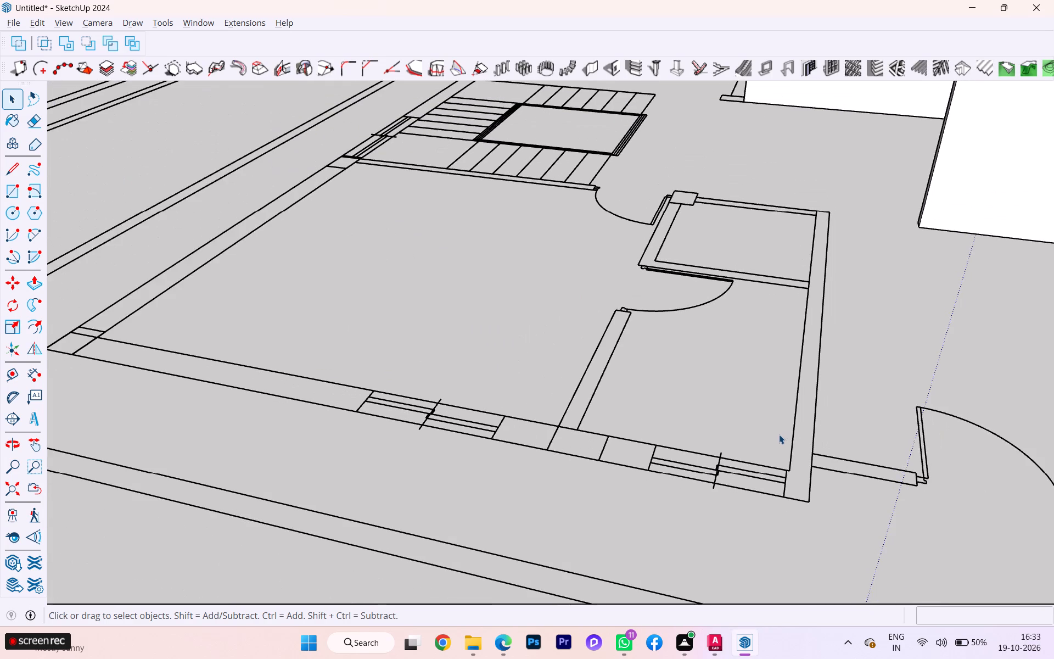
scroll(779, 434, "down", 2)
middle_click_drag(778, 446, 545, 473)
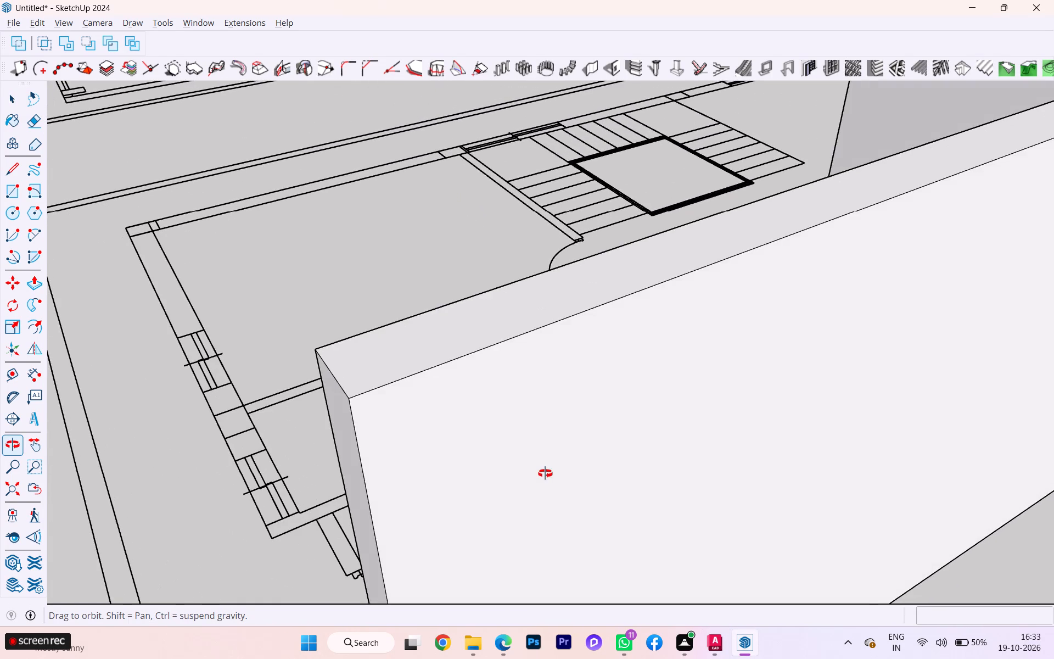
middle_click_drag(545, 473, 736, 471)
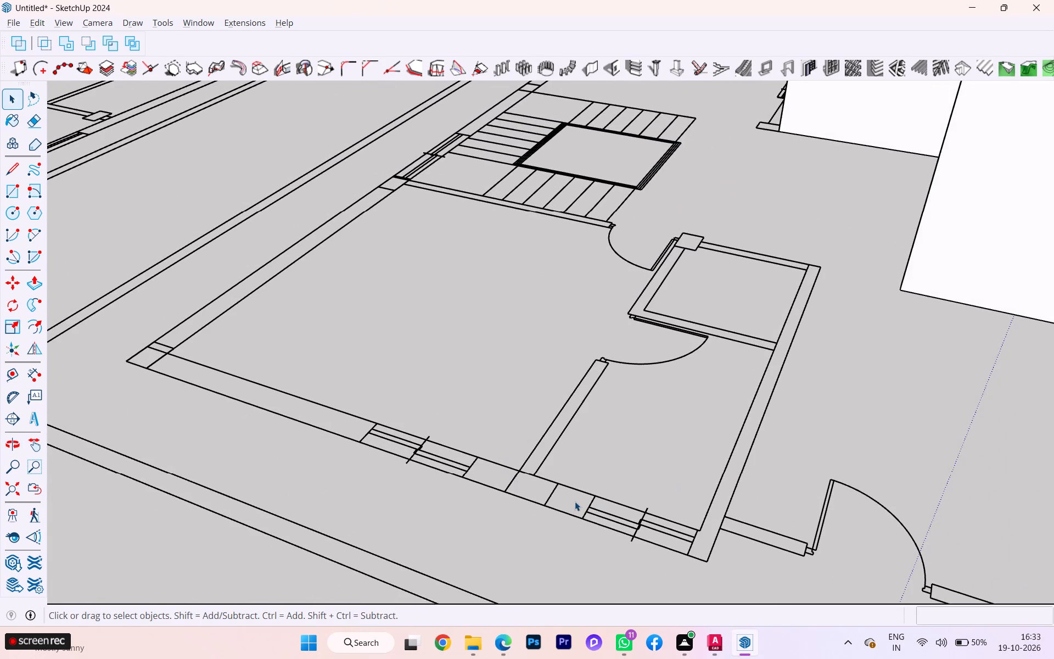
scroll(575, 501, "up", 2)
scroll(575, 501, "down", 1)
scroll(575, 501, "up", 2)
scroll(569, 501, "down", 3)
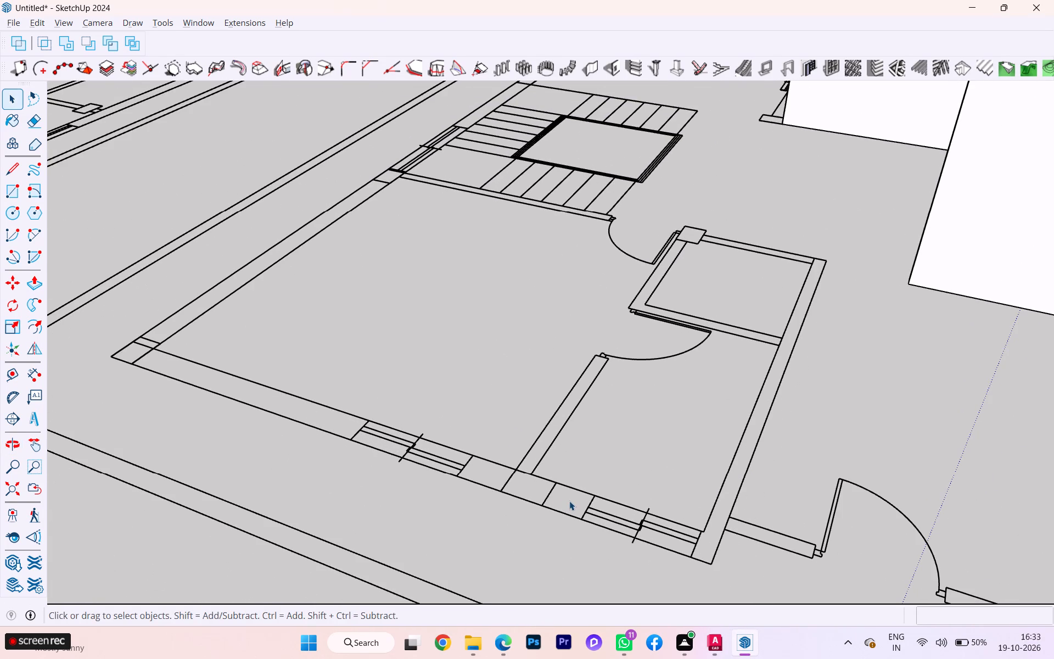
key("alt+Tab")
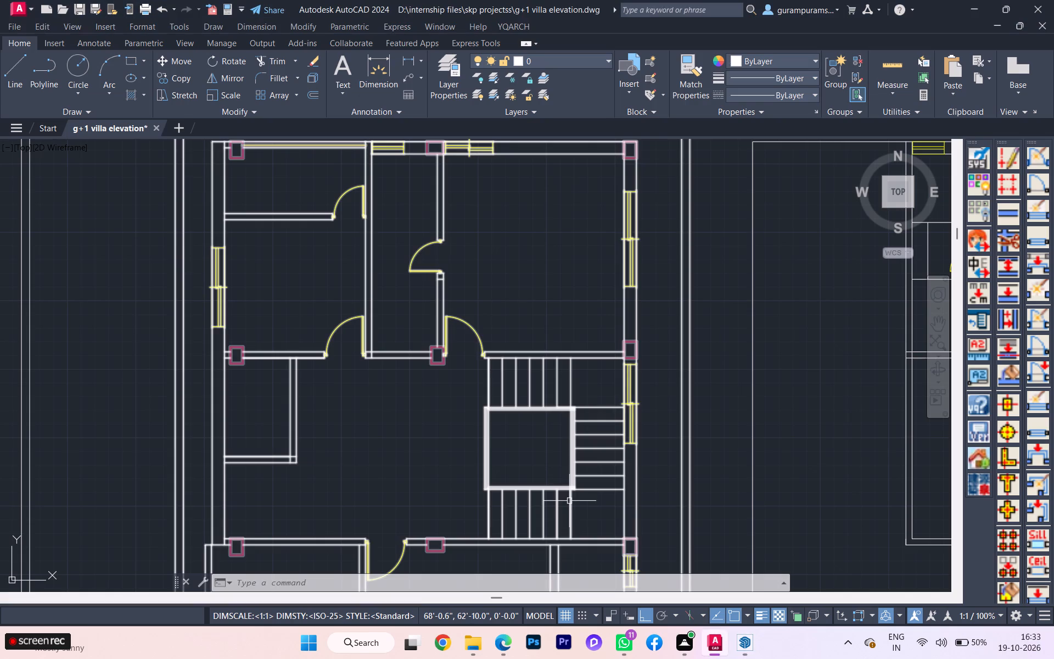
key("alt+Tab")
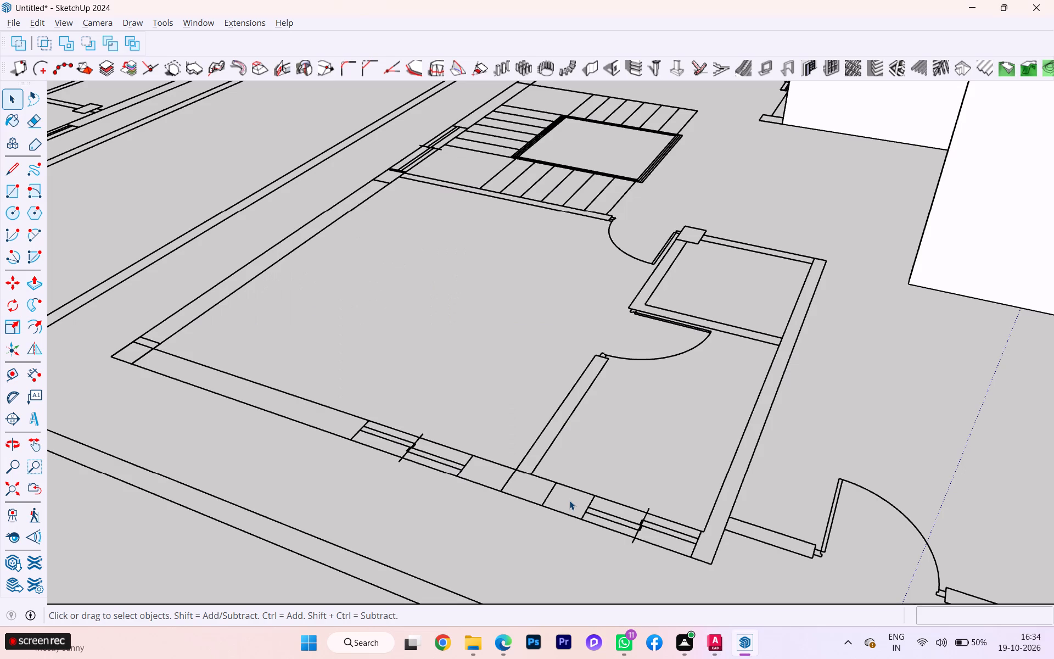
key("alt+Tab")
scroll(569, 500, "down", 2)
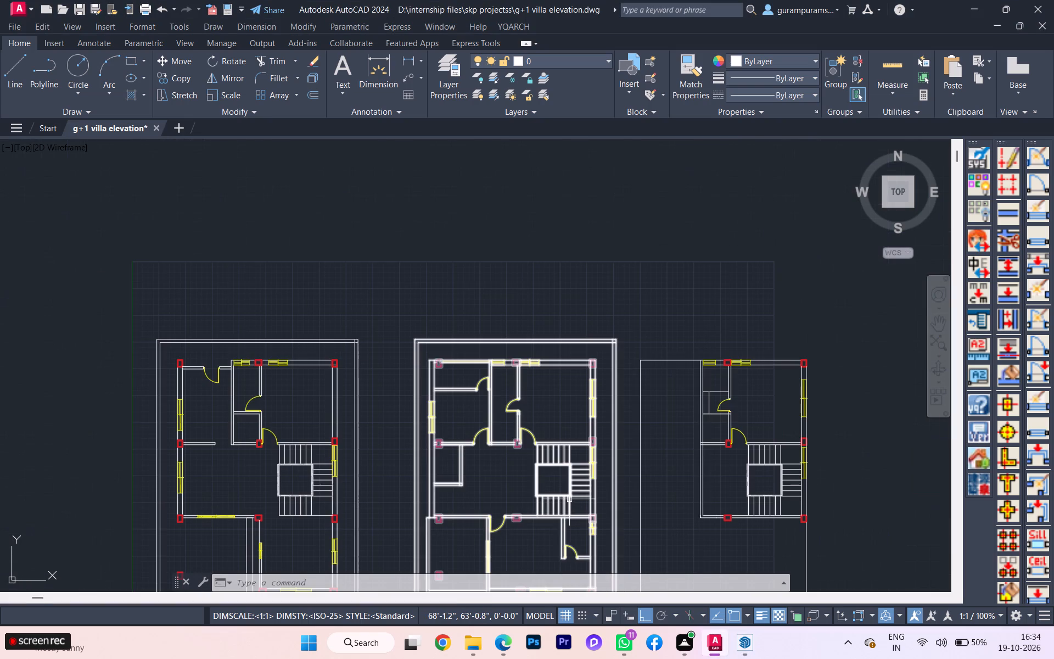
key("alt+Tab")
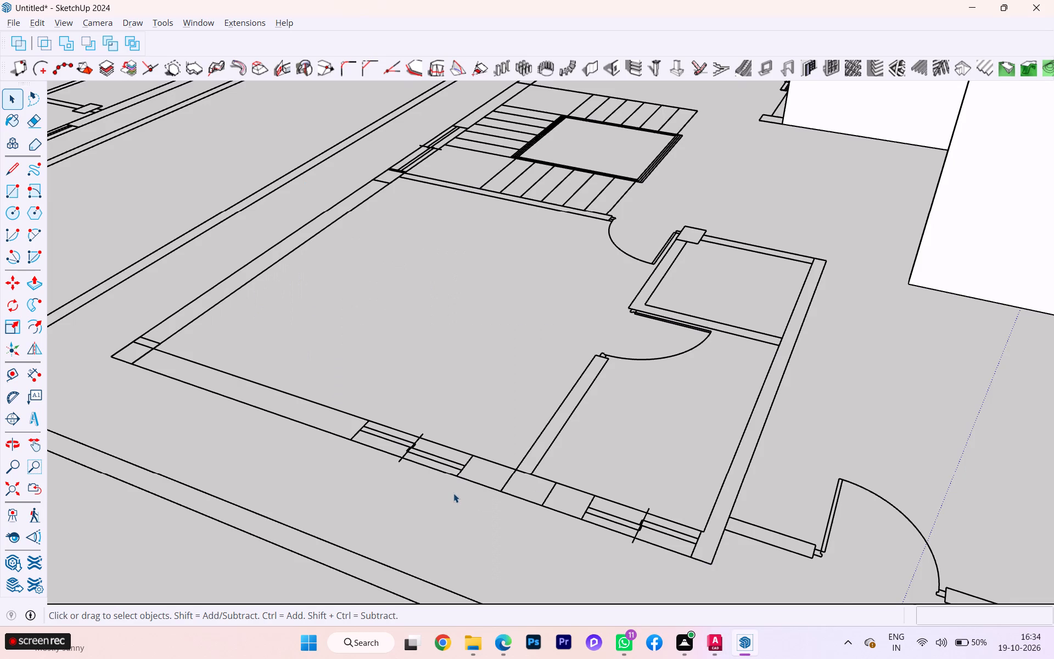
scroll(453, 493, "up", 1)
scroll(453, 493, "down", 1)
scroll(453, 493, "up", 2)
scroll(453, 493, "down", 1)
scroll(453, 493, "up", 3)
scroll(510, 485, "up", 5)
scroll(513, 485, "down", 3)
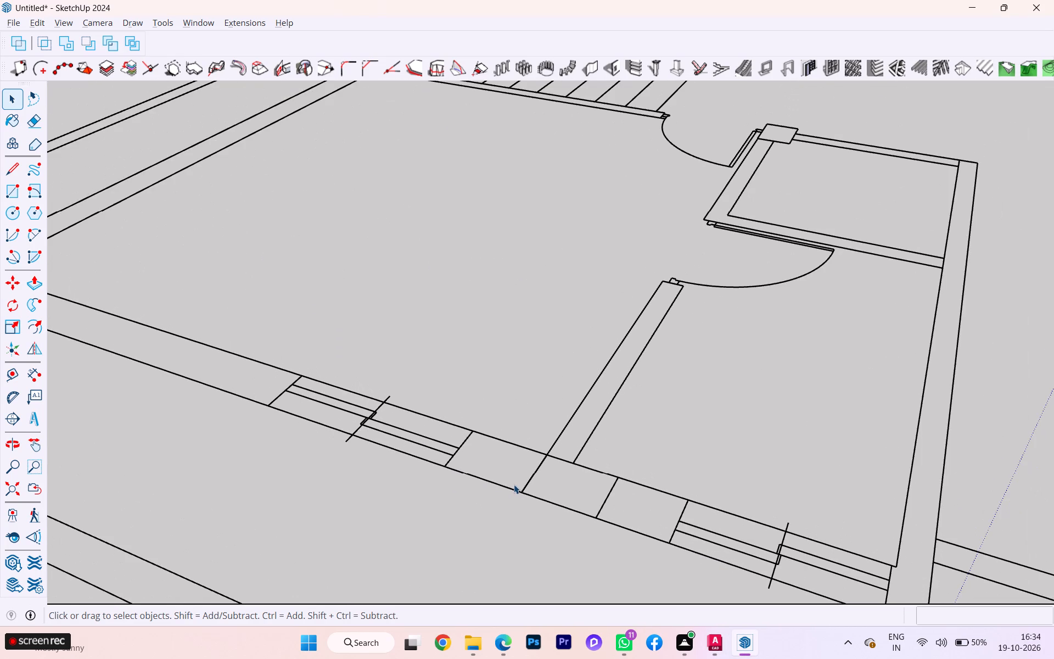
scroll(515, 484, "down", 1)
scroll(591, 493, "down", 1)
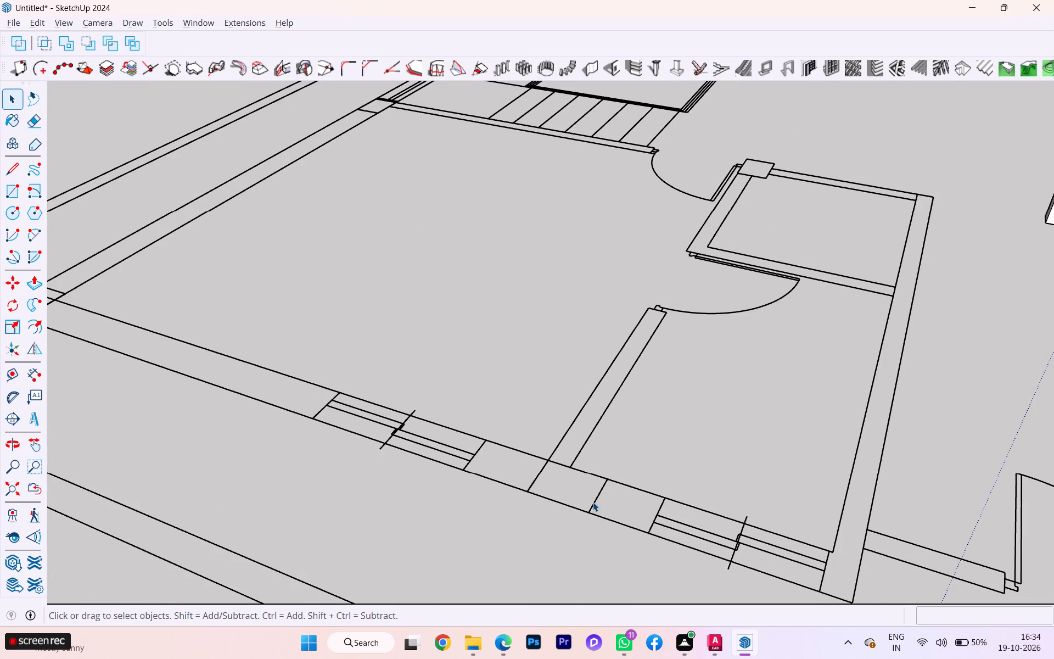
Select the imported floor-plan linework and open it for editing.
left_click(593, 502)
left_click(593, 505)
scroll(593, 503, "down", 1)
scroll(593, 503, "up", 2)
scroll(593, 503, "down", 2)
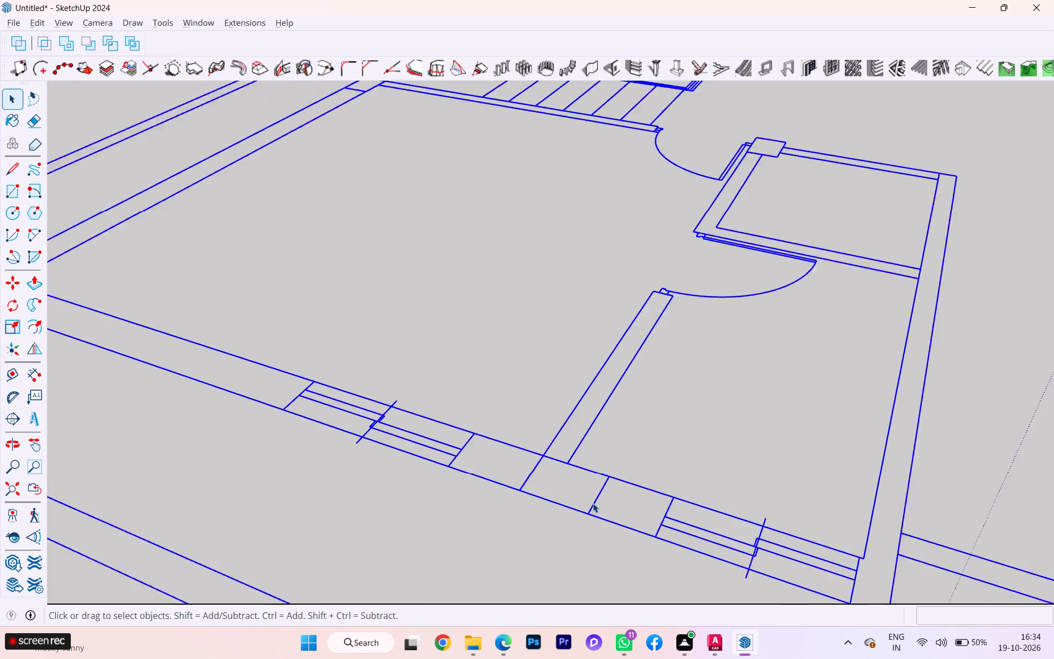
scroll(593, 503, "down", 9)
scroll(595, 502, "up", 2)
scroll(595, 502, "down", 9)
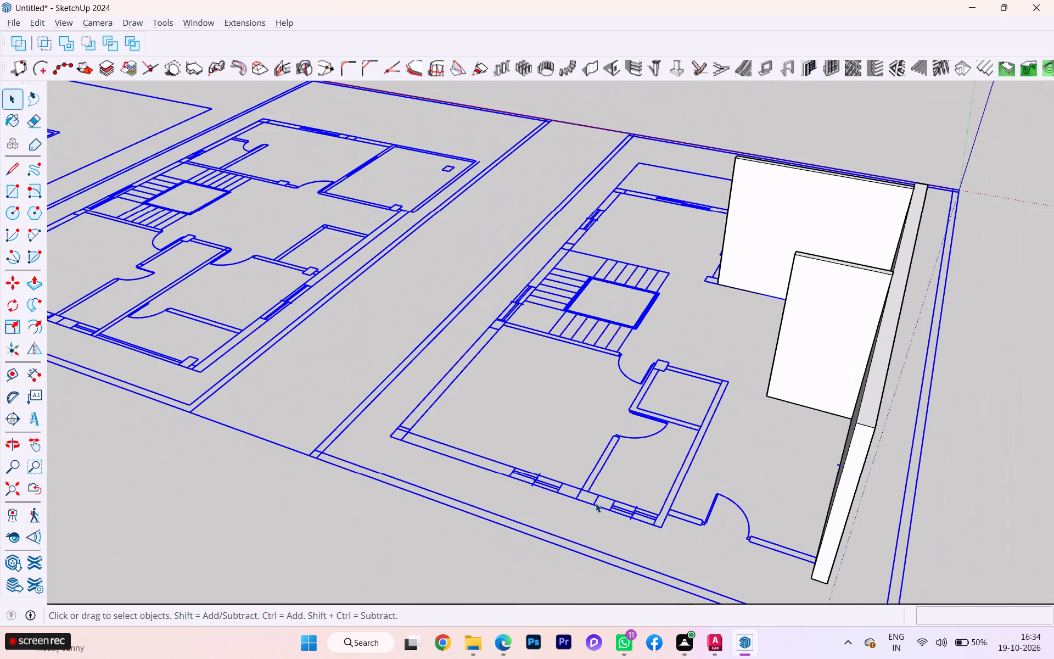
double_click(596, 502)
scroll(596, 502, "up", 5)
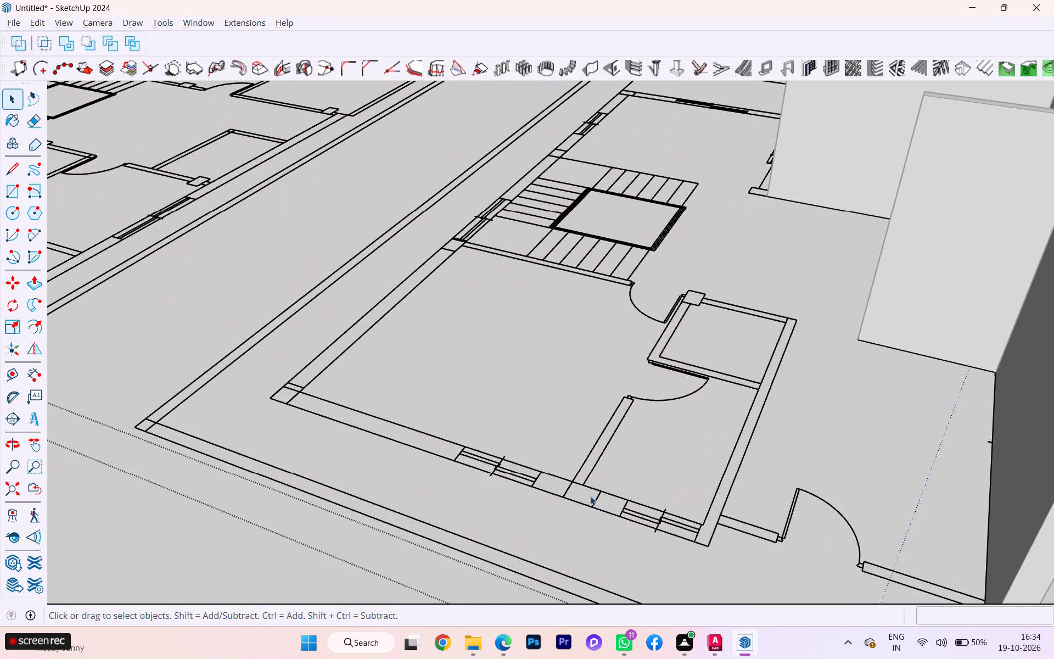
scroll(589, 494, "up", 1)
scroll(582, 493, "down", 3)
middle_click_drag(587, 494, 709, 498)
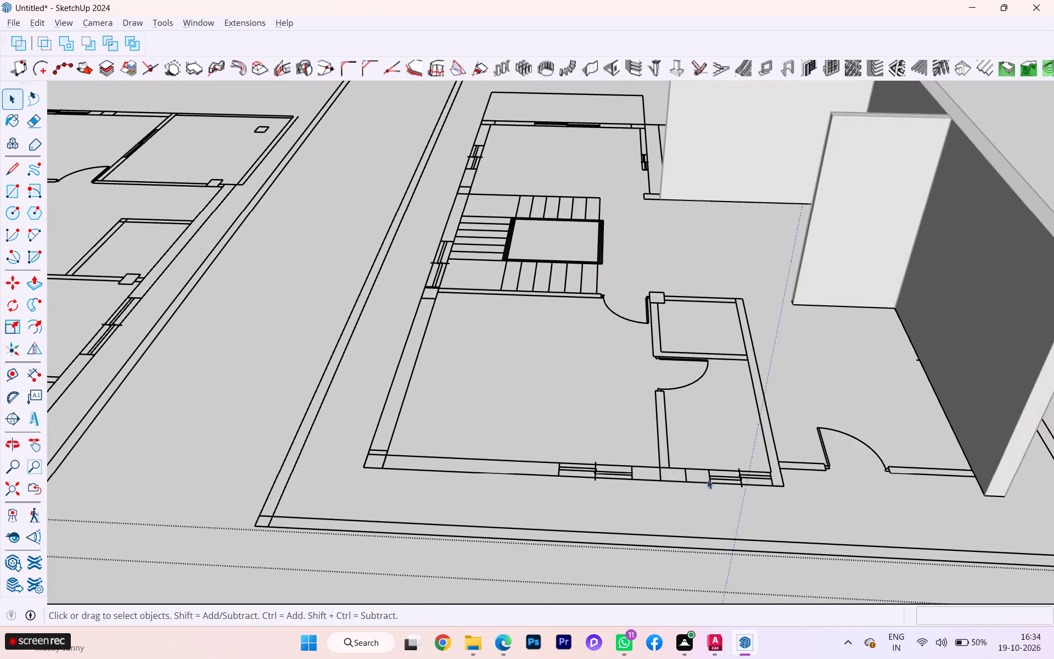
Draw a 4 1/2" wide rectangle over the long wall beside the two small rooms, ending at the outer corner by the window wall.
key("r")
scroll(728, 312, "up", 6)
scroll(741, 293, "down", 1)
scroll(636, 300, "up", 2)
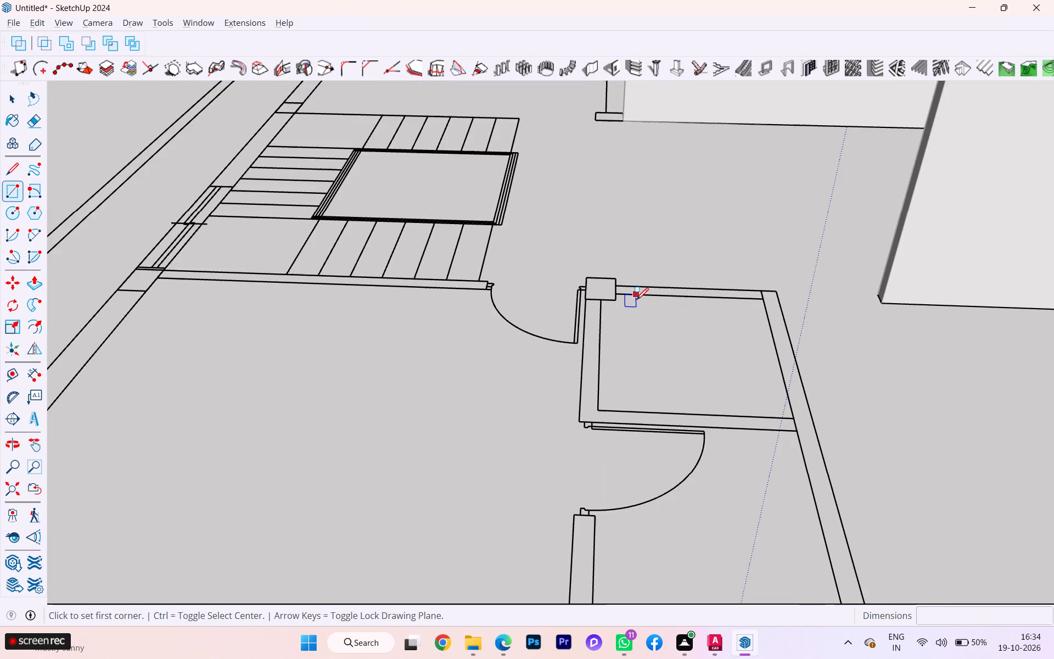
scroll(756, 303, "up", 3)
left_click(765, 289)
scroll(829, 437, "down", 3)
scroll(829, 438, "up", 2)
scroll(829, 438, "down", 2)
scroll(829, 440, "up", 4)
scroll(829, 440, "down", 2)
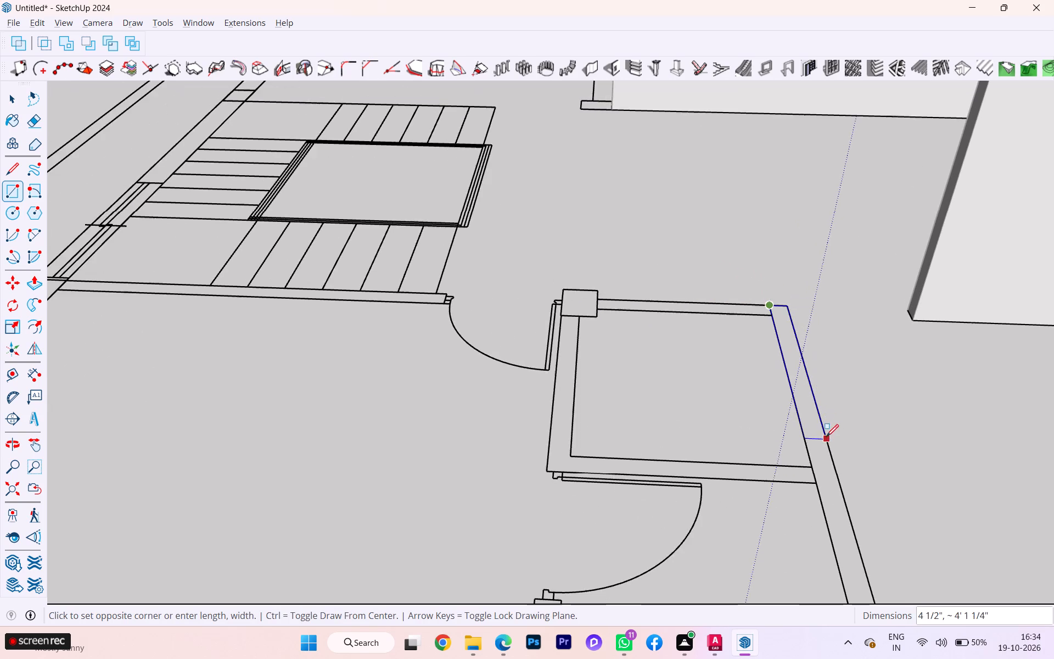
scroll(811, 421, "down", 20)
scroll(811, 421, "down", 3)
scroll(798, 387, "up", 2)
scroll(821, 502, "up", 6)
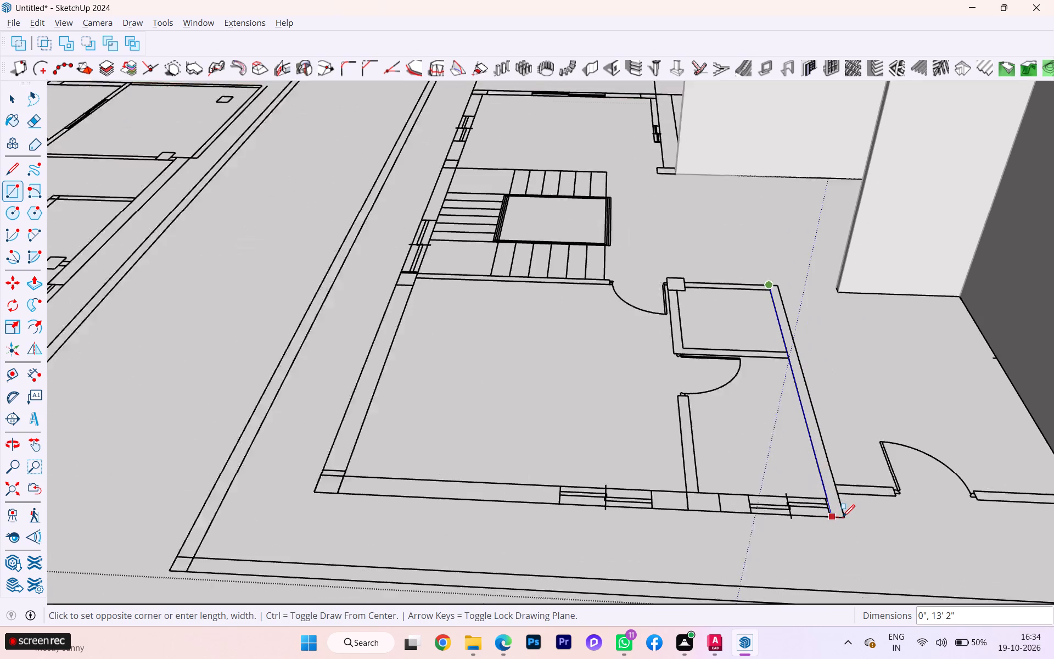
scroll(843, 517, "up", 2)
scroll(844, 520, "down", 1)
scroll(844, 520, "up", 6)
scroll(844, 520, "down", 2)
scroll(844, 520, "up", 5)
scroll(844, 520, "down", 2)
scroll(844, 520, "up", 3)
scroll(844, 520, "down", 2)
scroll(844, 520, "up", 2)
scroll(844, 520, "down", 1)
scroll(844, 520, "up", 3)
scroll(844, 520, "down", 2)
scroll(844, 520, "up", 1)
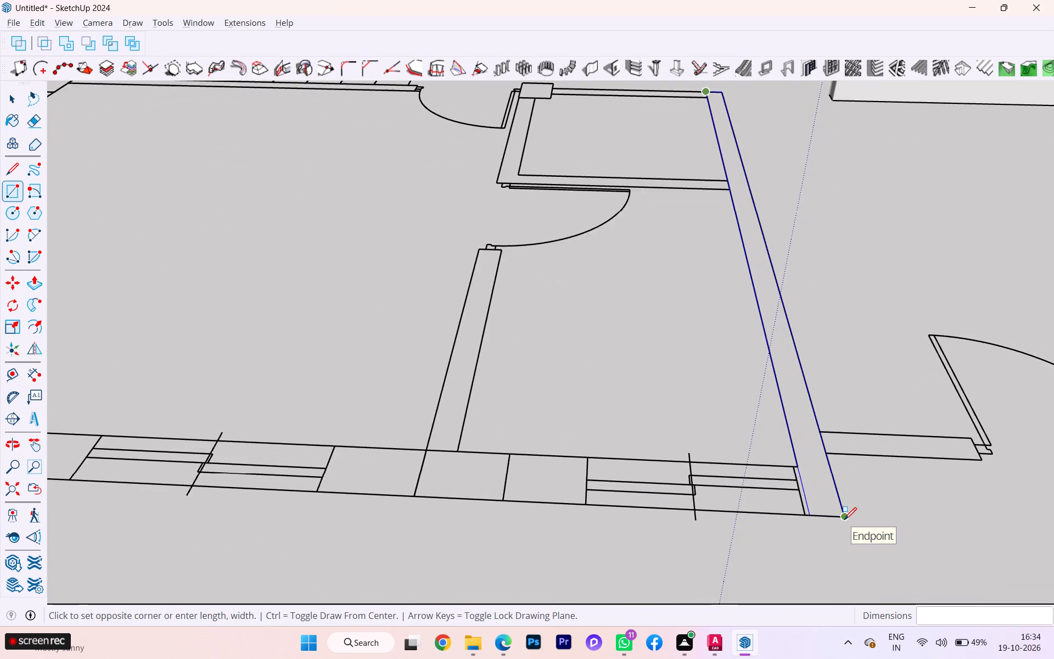
left_click(844, 520)
key("space")
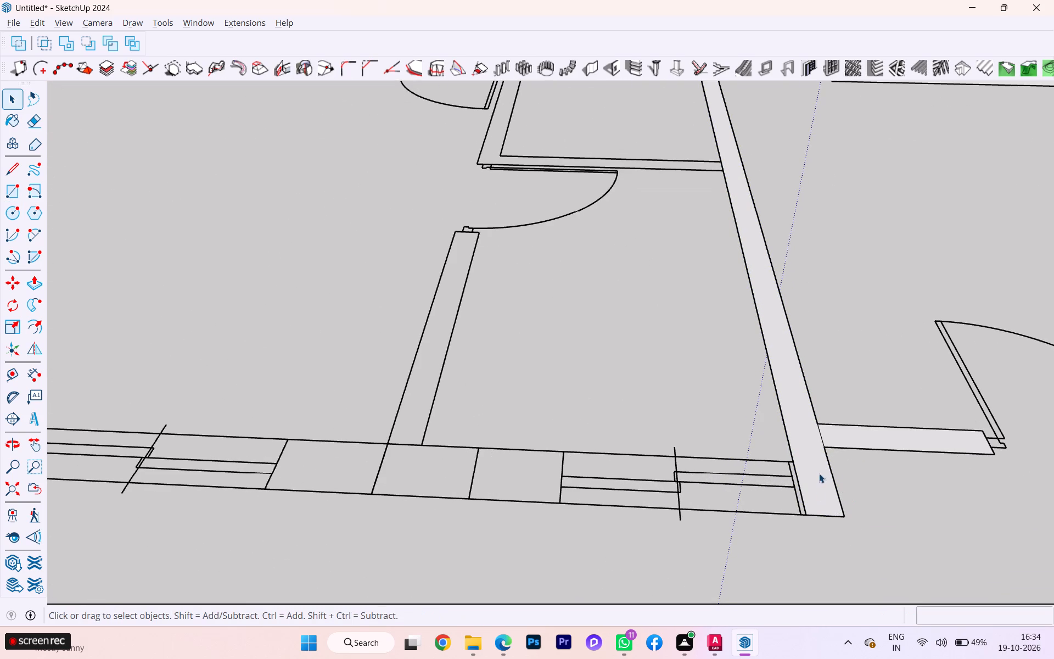
Erase the dividing edge between the long wall face and the short wall stub beside the entrance door.
key("e")
left_click(822, 438)
scroll(821, 455, "down", 2)
scroll(820, 456, "up", 1)
scroll(820, 459, "down", 1)
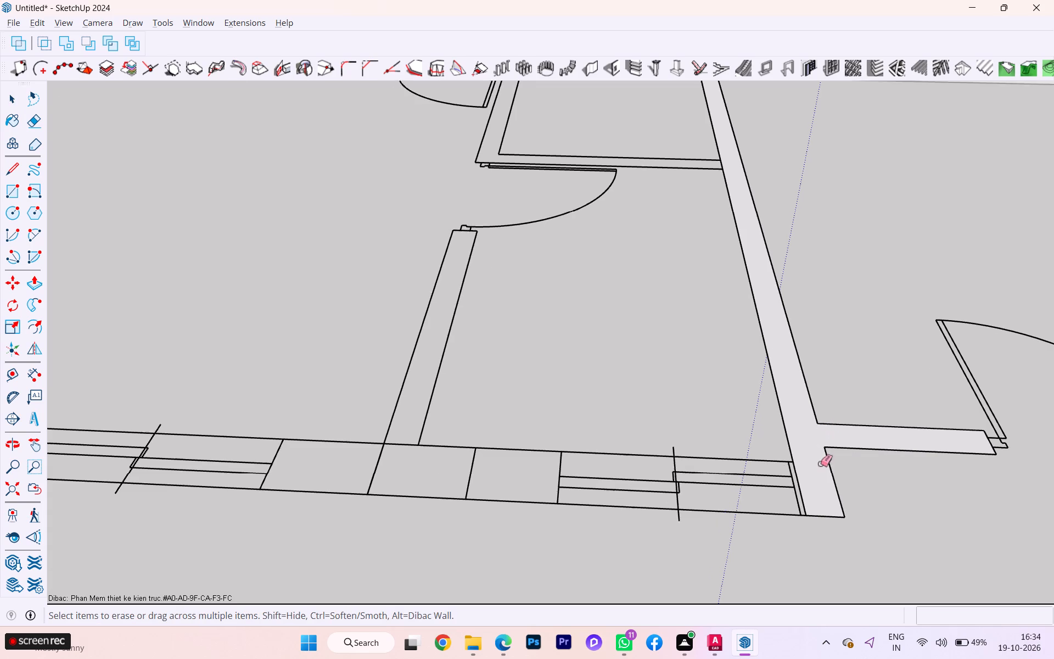
scroll(820, 463, "down", 2)
scroll(806, 477, "up", 1)
scroll(801, 479, "down", 9)
scroll(705, 474, "up", 2)
scroll(705, 474, "down", 2)
scroll(705, 475, "up", 1)
scroll(705, 475, "down", 2)
key("space")
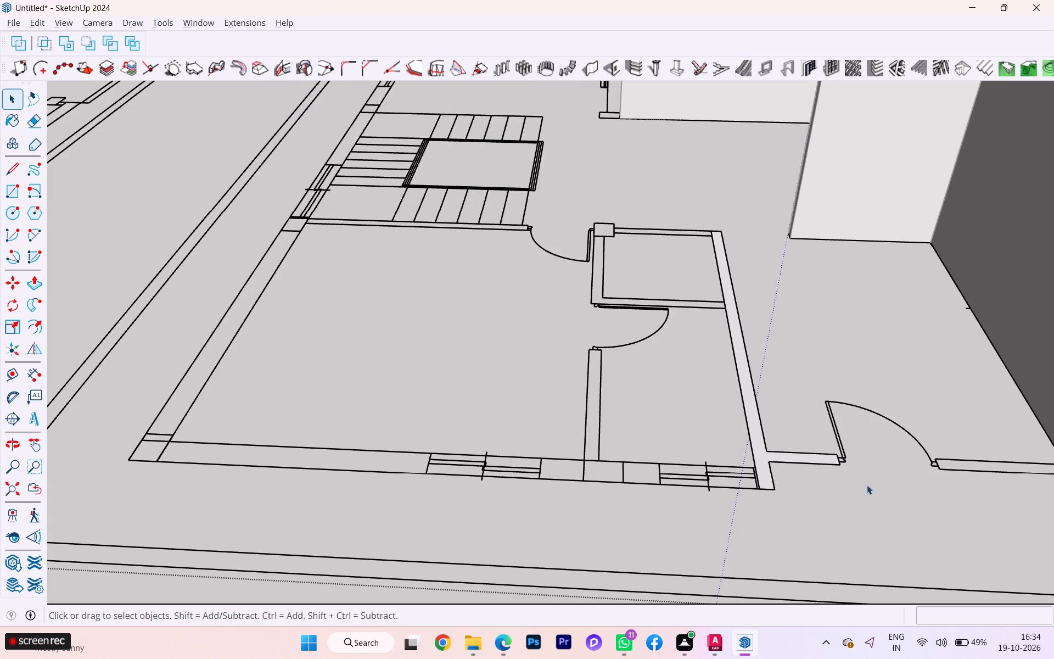
Draw a rectangle over the short front wall between the entrance door opening and the raised outer wall.
key("r")
scroll(898, 475, "up", 3)
scroll(959, 459, "up", 1)
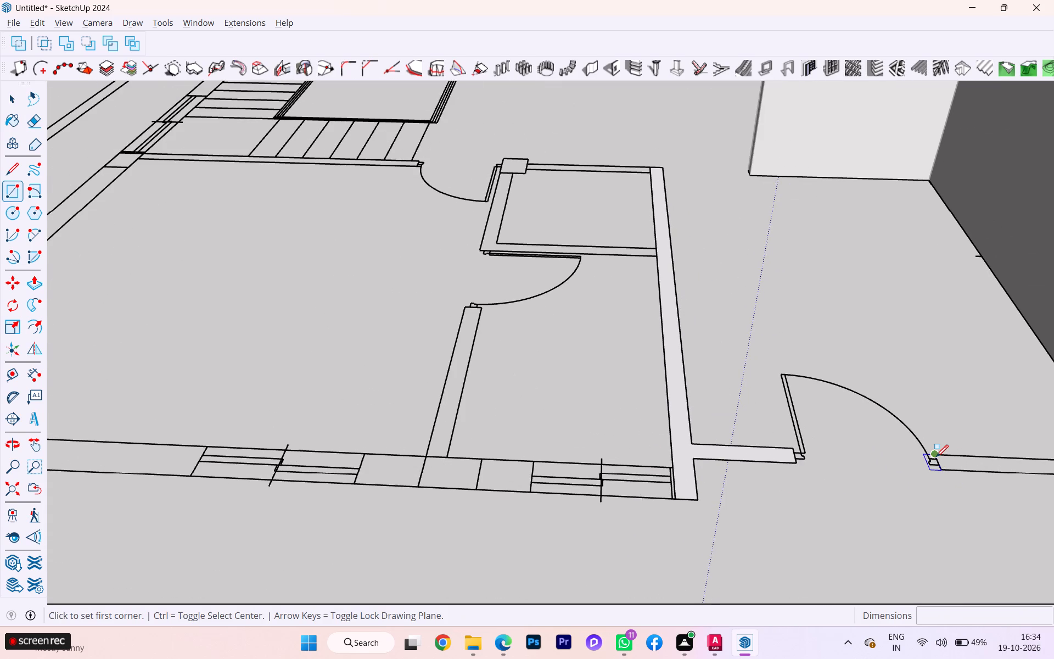
left_click(936, 457)
scroll(999, 466, "down", 4)
scroll(935, 472, "down", 4)
scroll(934, 472, "up", 1)
scroll(934, 471, "down", 1)
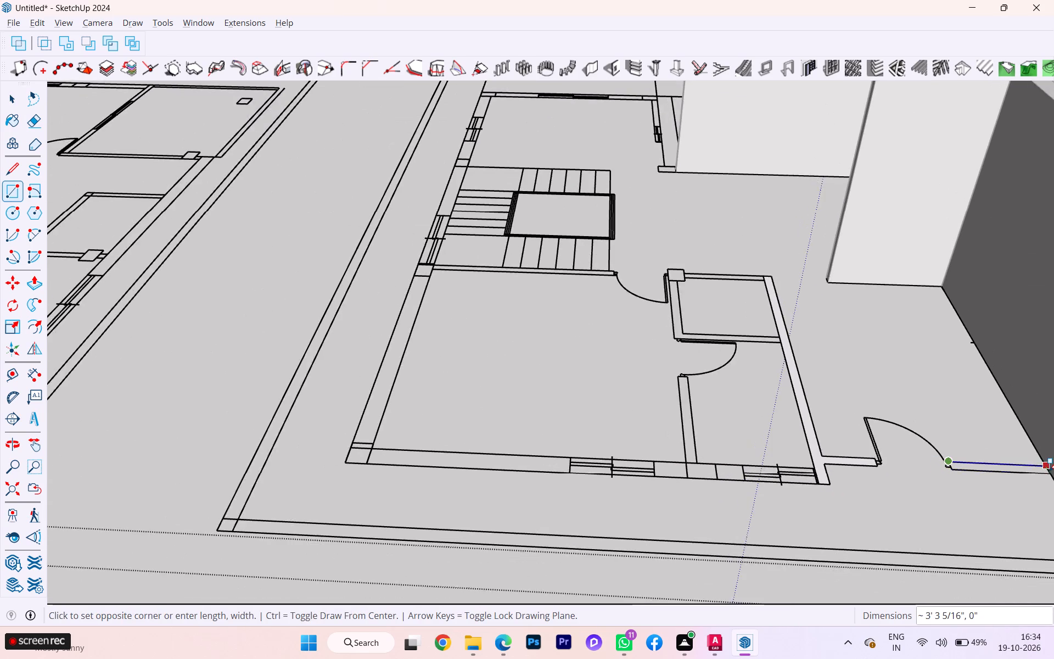
scroll(1049, 471, "up", 1)
scroll(1049, 471, "down", 2)
scroll(1049, 471, "up", 4)
left_click(1047, 476)
key("space")
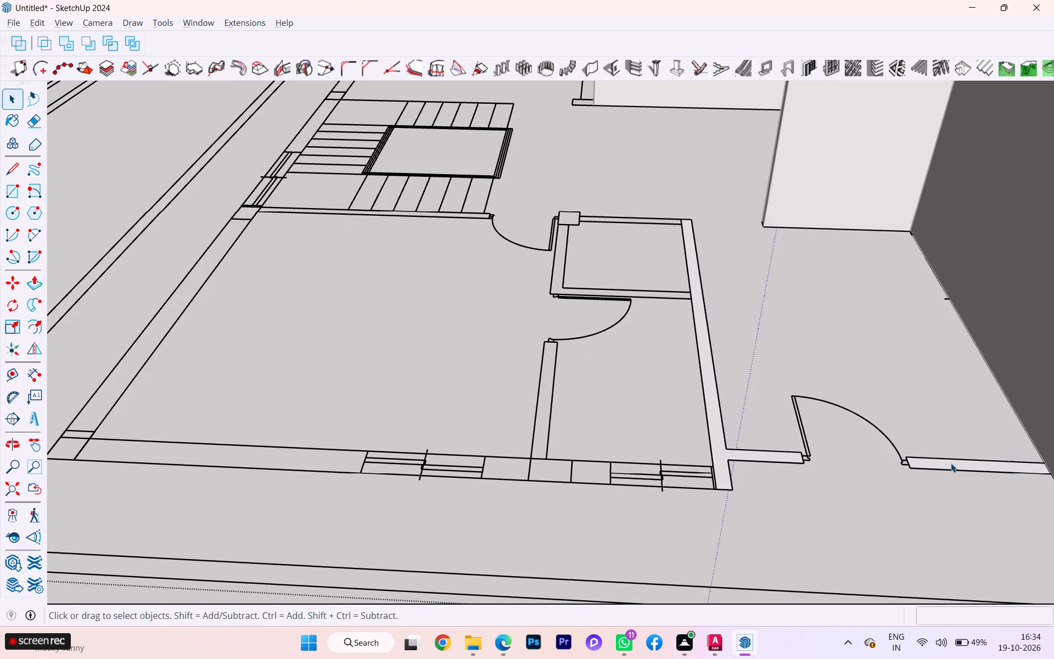
Select the short front wall face with its edges and make it a group.
left_click(953, 465)
double_click(953, 465)
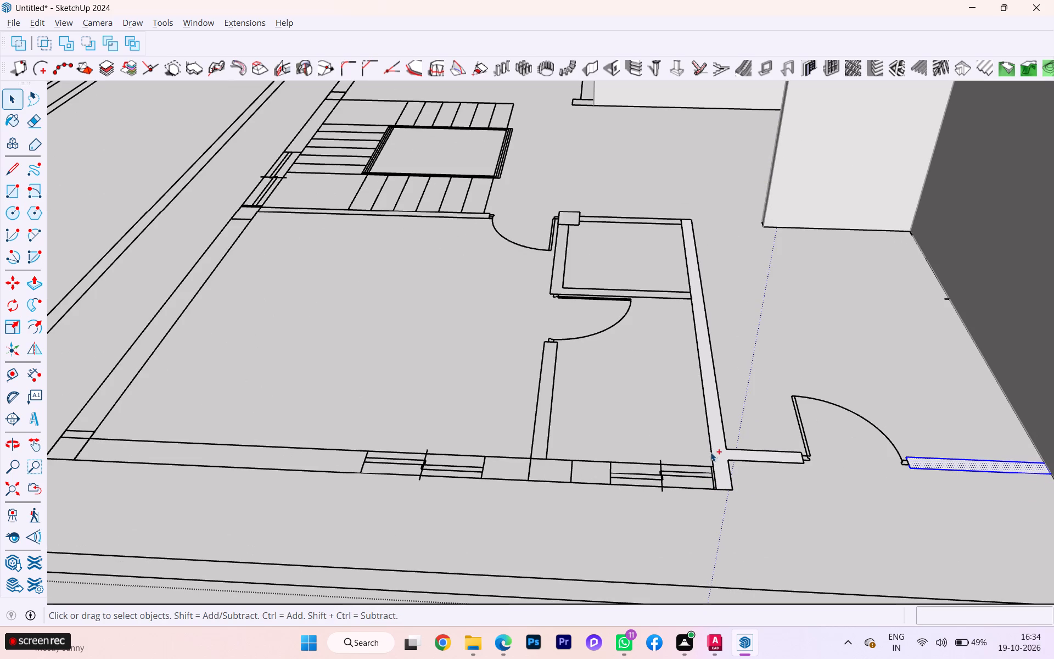
triple_click(970, 461)
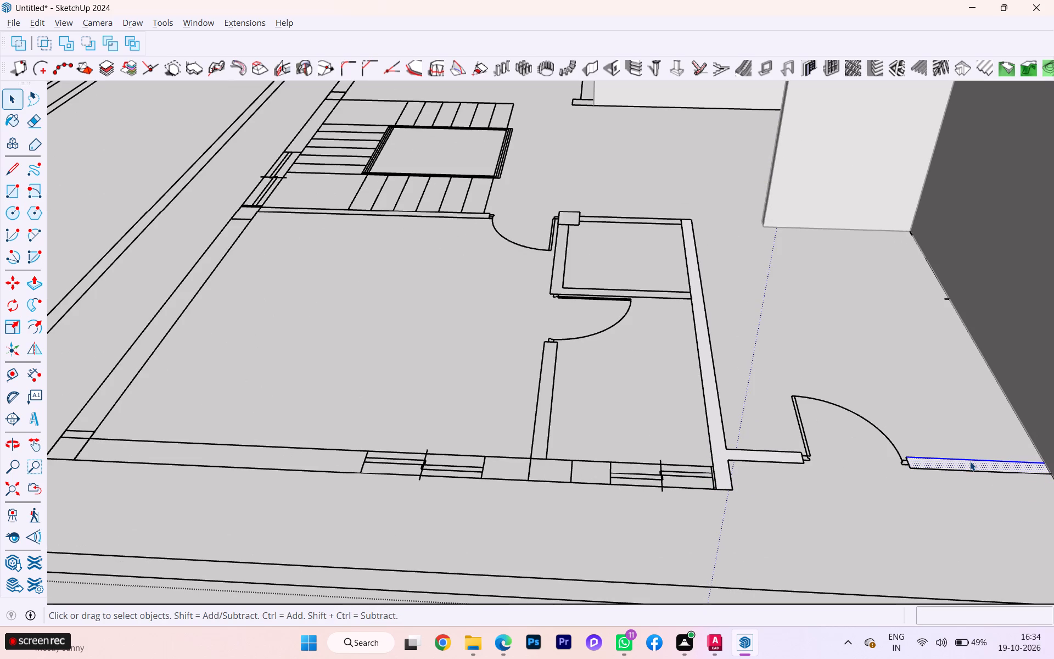
right_click(969, 461)
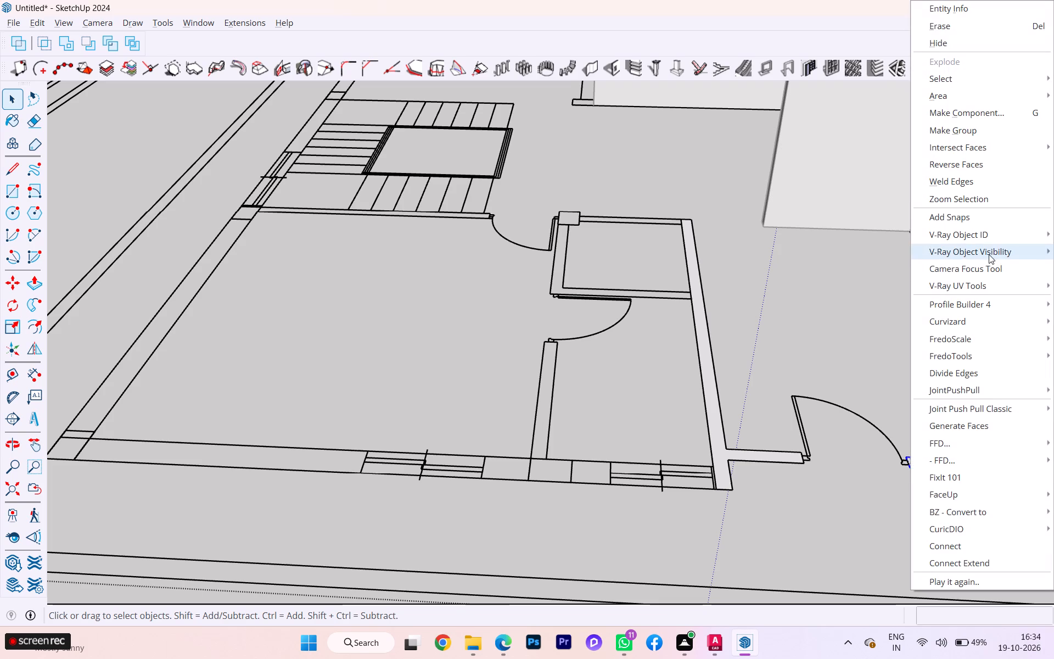
left_click(977, 132)
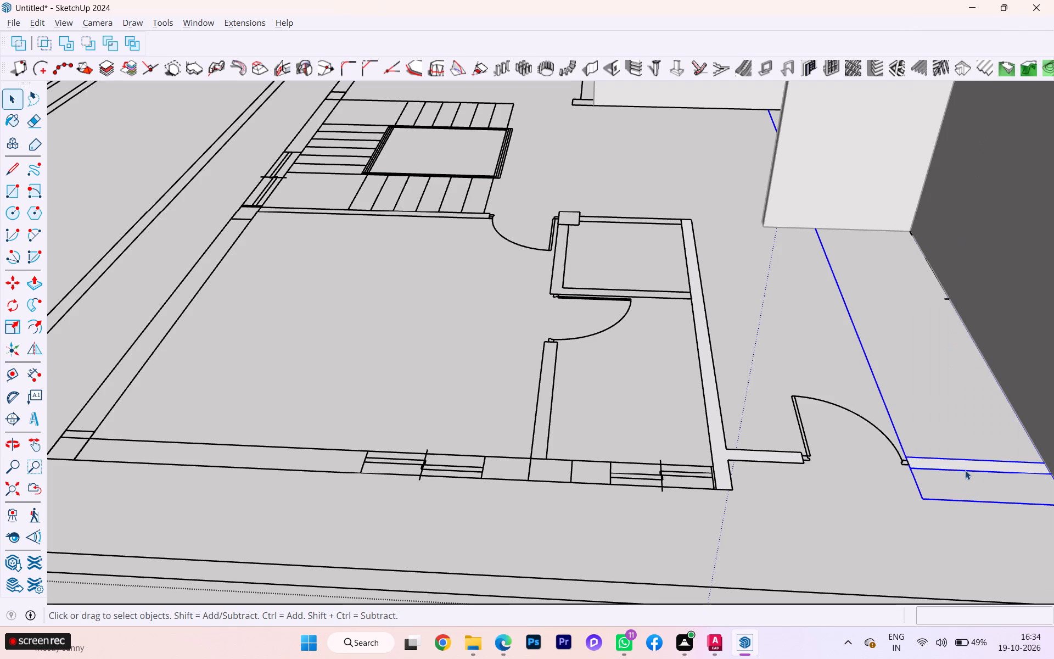
Push/Pull the short front wall face up 10' inside its group, matching the outer wall, and close the group.
double_click(963, 466)
left_click(963, 466)
key("p")
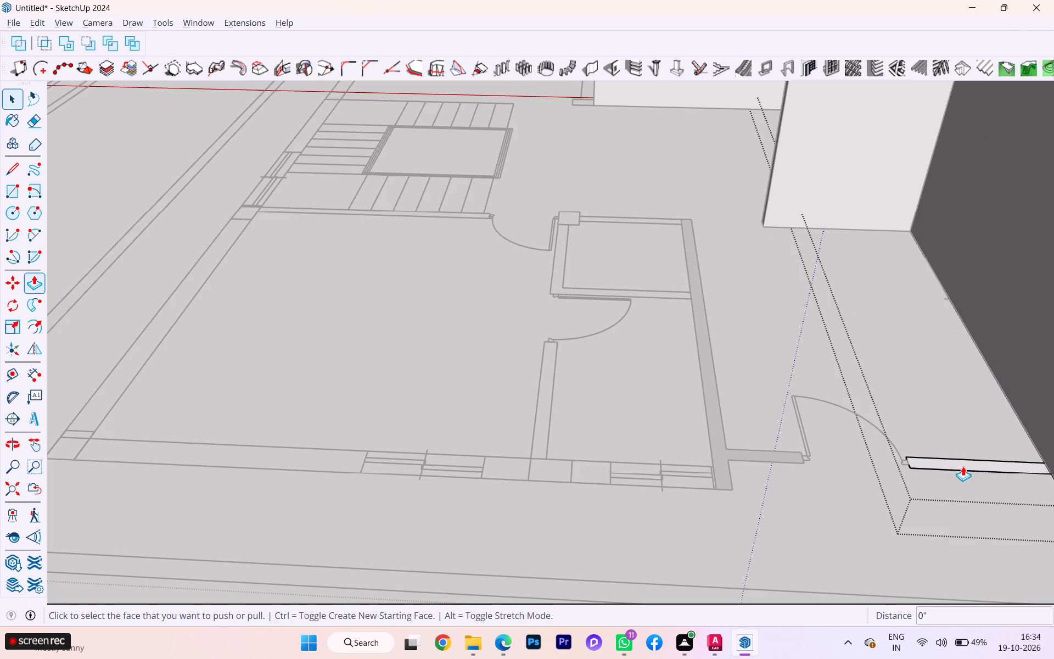
left_click(963, 466)
scroll(941, 423, "down", 8)
scroll(807, 453, "up", 1)
scroll(807, 453, "down", 1)
scroll(807, 453, "up", 1)
scroll(933, 388, "down", 7)
left_click(1027, 310)
key("space")
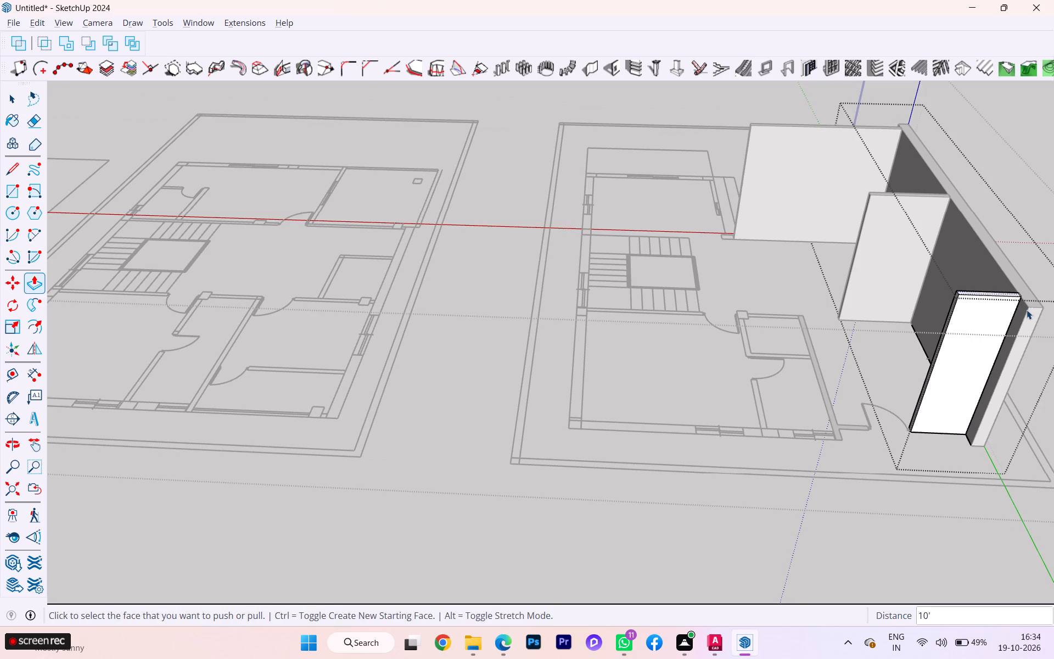
left_click(837, 488)
scroll(837, 488, "down", 1)
middle_click_drag(837, 488, 1011, 495)
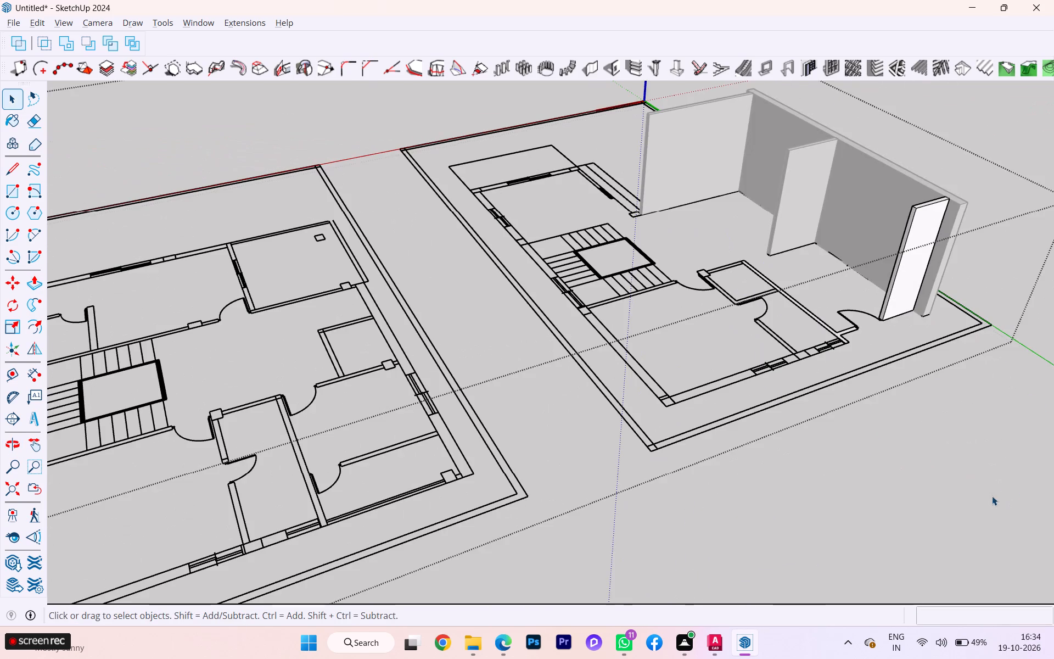
left_click(937, 489)
Draw a 4 1/2" by about 3' 7 5/8" rectangle over the small room's wall from the column to the long wall.
middle_click_drag(893, 429, 821, 549)
scroll(892, 429, "down", 1)
scroll(808, 416, "up", 2)
scroll(805, 388, "down", 1)
scroll(804, 385, "up", 1)
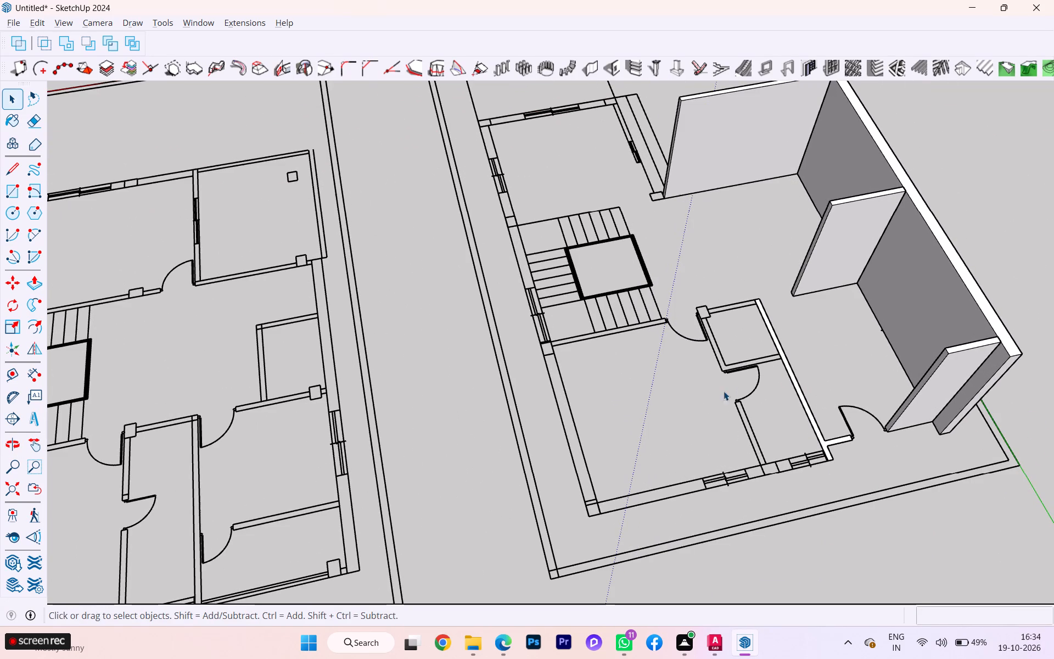
key("r")
scroll(703, 299, "up", 1)
scroll(703, 299, "down", 1)
scroll(704, 299, "up", 6)
scroll(720, 312, "down", 2)
scroll(720, 312, "up", 8)
scroll(720, 312, "down", 1)
scroll(720, 312, "up", 2)
left_click(697, 309)
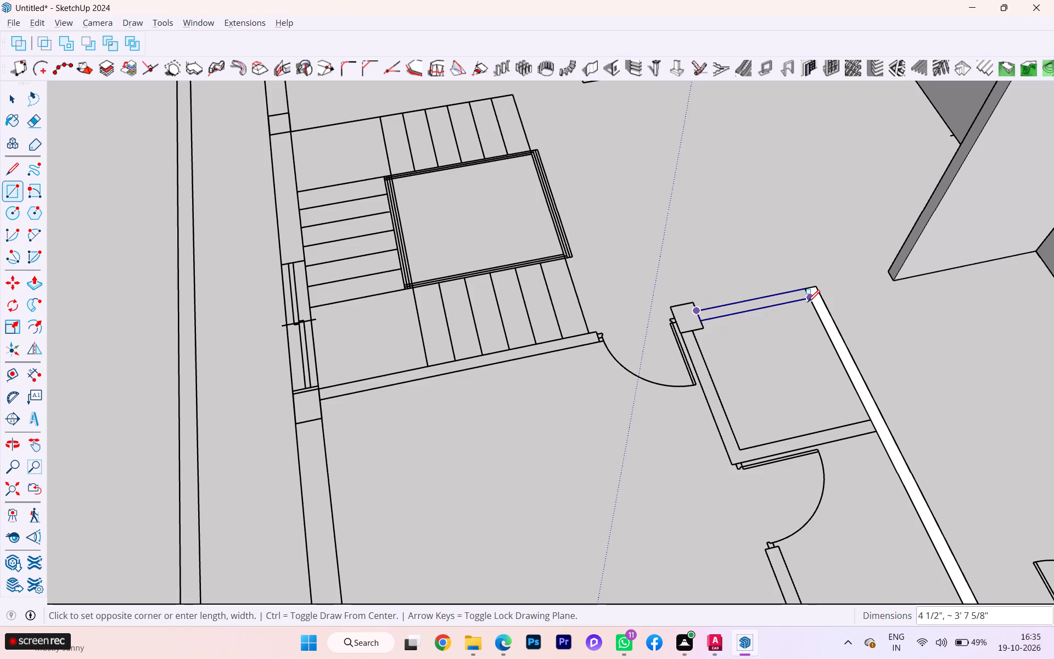
left_click(808, 302)
key("space")
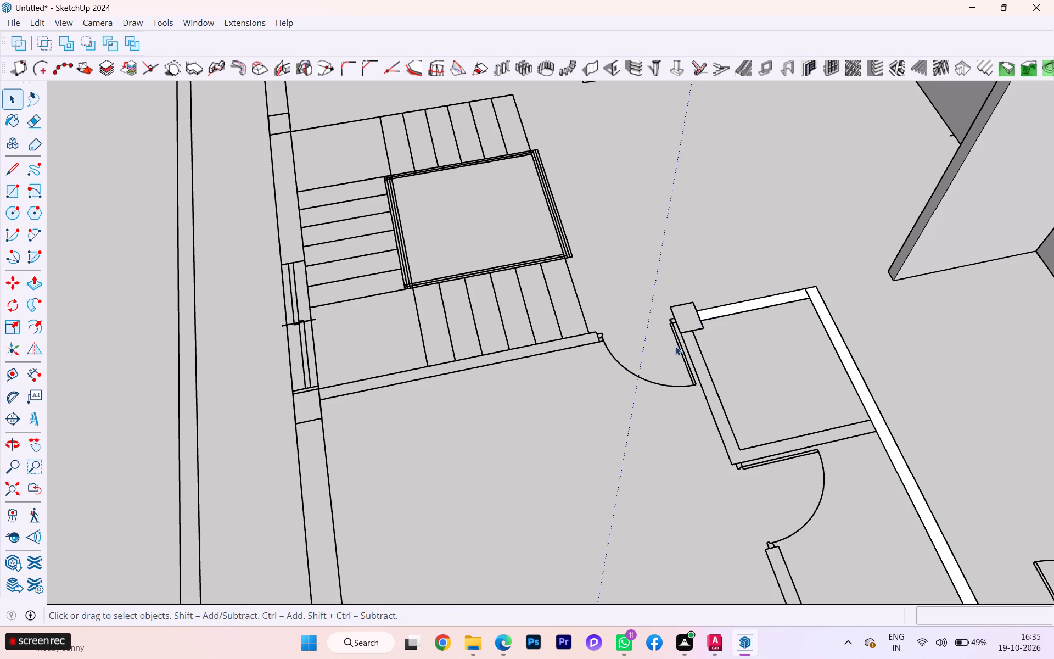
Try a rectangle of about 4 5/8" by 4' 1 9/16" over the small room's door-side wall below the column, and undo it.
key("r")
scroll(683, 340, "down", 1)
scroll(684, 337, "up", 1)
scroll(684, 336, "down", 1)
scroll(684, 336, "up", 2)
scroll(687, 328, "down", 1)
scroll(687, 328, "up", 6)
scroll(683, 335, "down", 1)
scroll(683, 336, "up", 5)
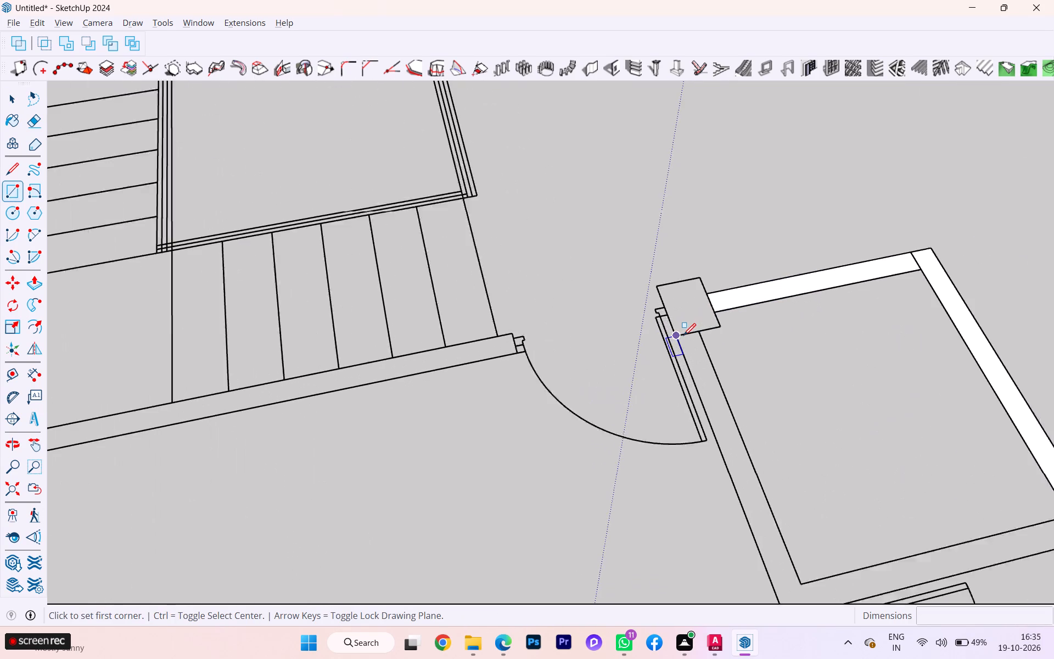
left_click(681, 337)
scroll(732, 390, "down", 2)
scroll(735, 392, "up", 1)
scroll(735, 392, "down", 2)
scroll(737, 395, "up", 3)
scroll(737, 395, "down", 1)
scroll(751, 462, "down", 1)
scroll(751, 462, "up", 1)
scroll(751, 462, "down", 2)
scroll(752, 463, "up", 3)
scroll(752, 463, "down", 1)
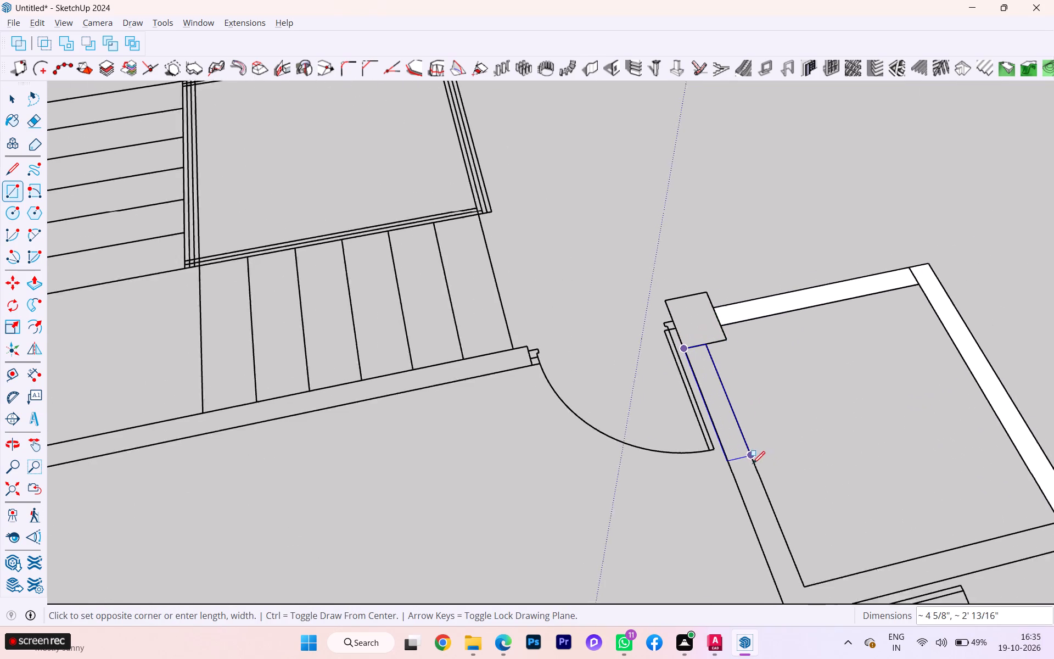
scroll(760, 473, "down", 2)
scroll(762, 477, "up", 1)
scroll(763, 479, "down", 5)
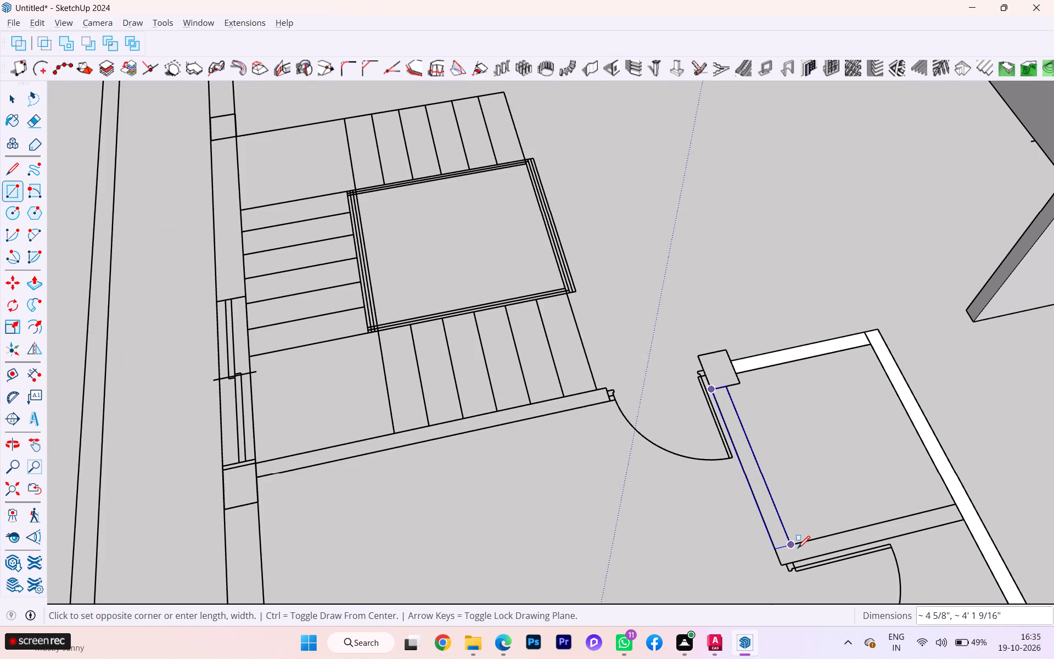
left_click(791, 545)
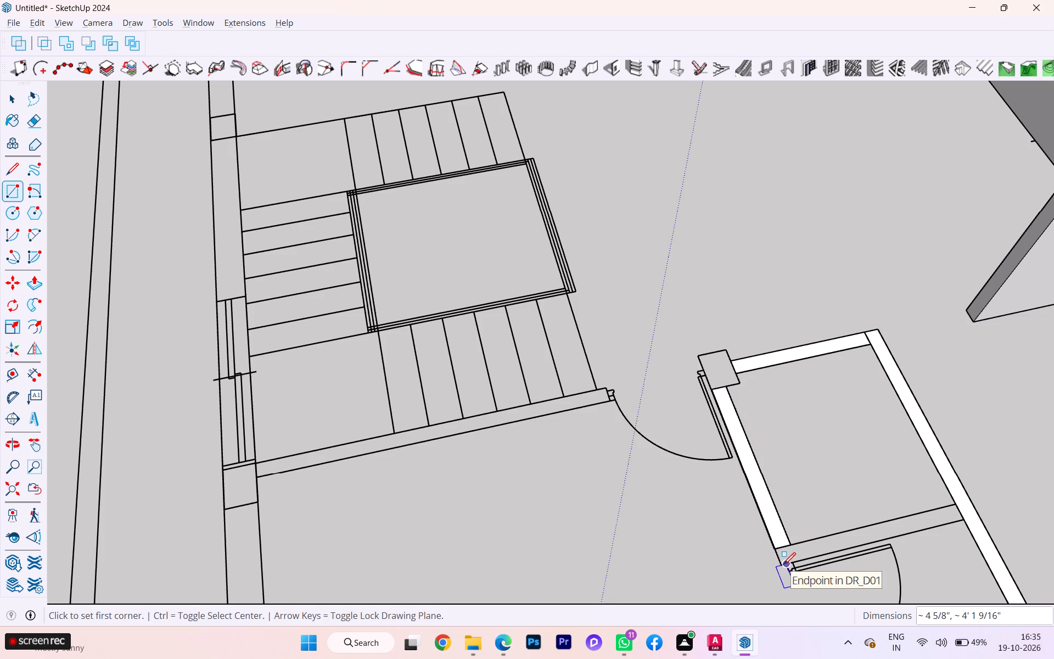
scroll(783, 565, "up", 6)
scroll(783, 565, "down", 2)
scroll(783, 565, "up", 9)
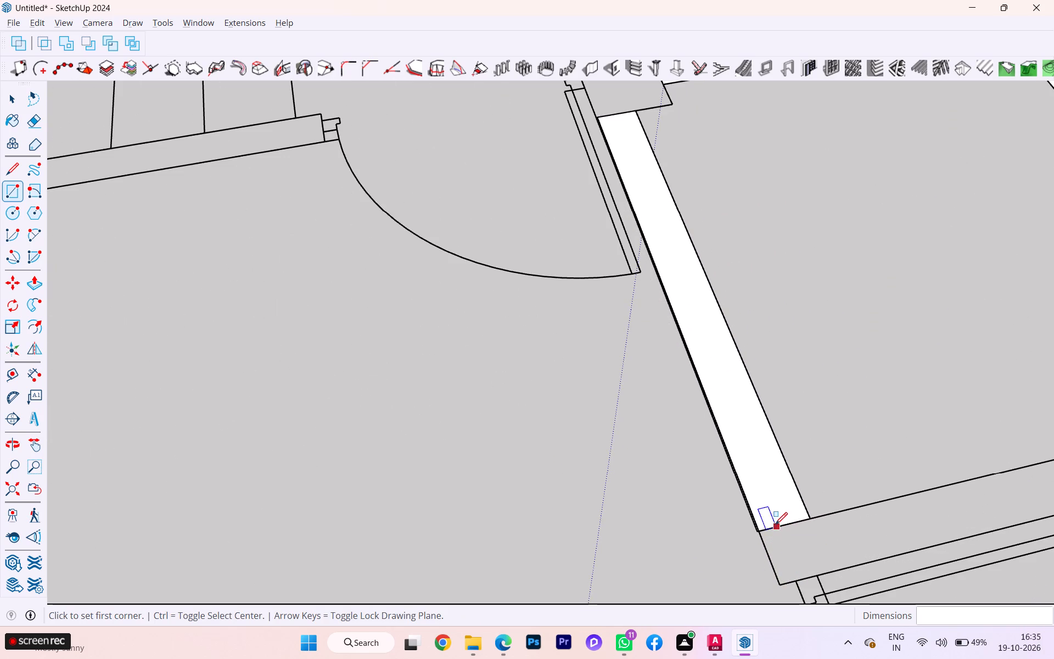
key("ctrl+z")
Draw a 4 1/2" by about 4' 1 9/16" rectangle over the small room's door-side wall, from its inner corner up to the column.
left_click(813, 520)
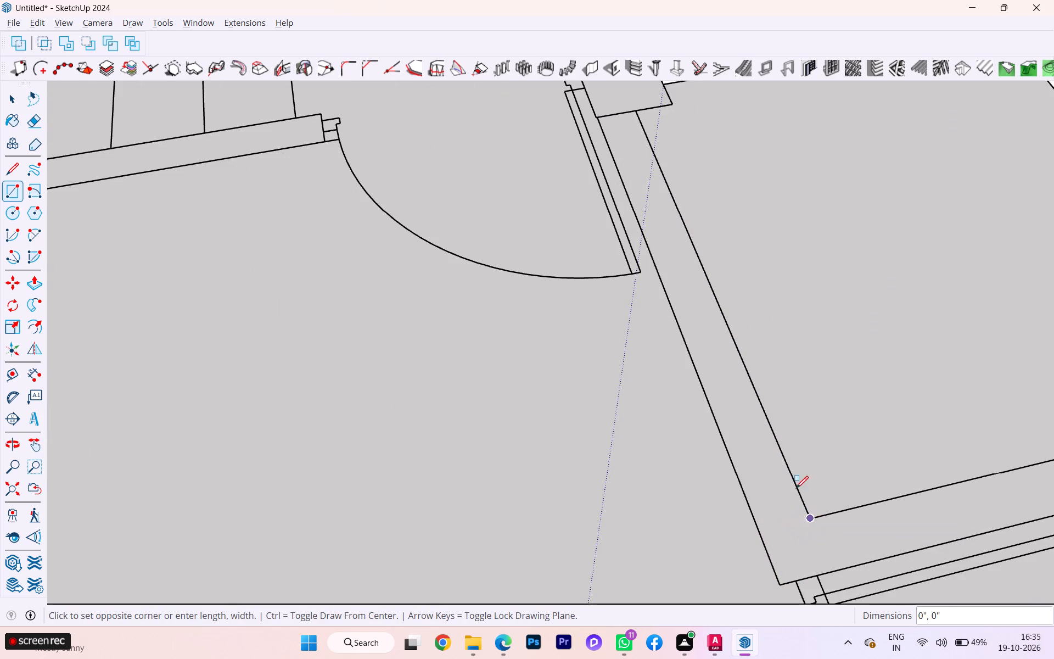
scroll(747, 405, "down", 7)
scroll(653, 213, "up", 4)
scroll(646, 206, "down", 2)
scroll(646, 206, "up", 4)
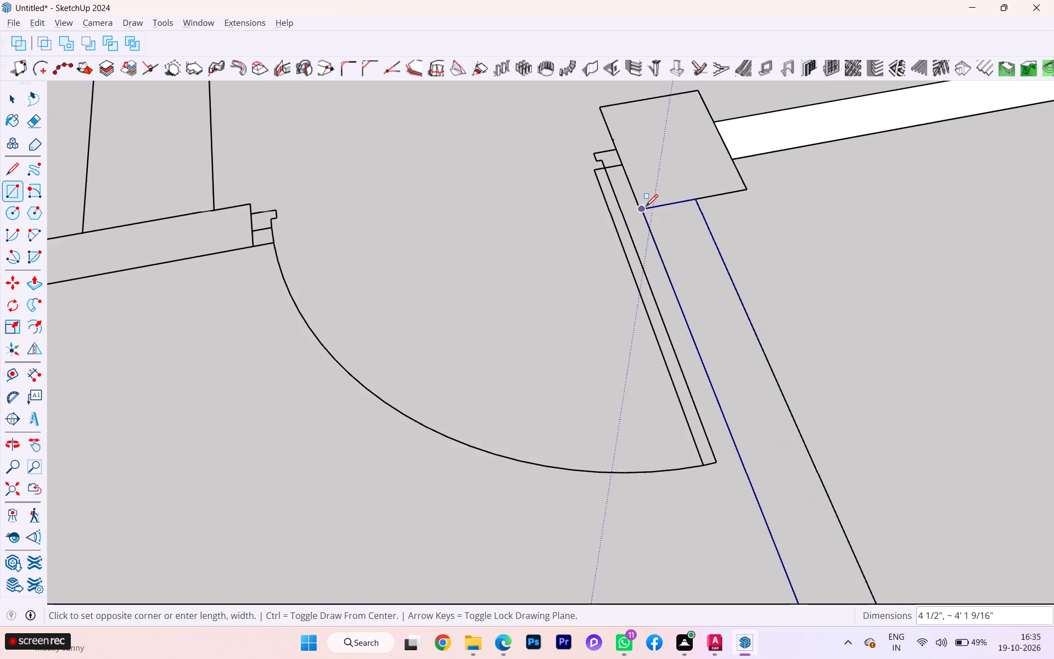
scroll(646, 206, "up", 7)
scroll(648, 221, "down", 1)
scroll(647, 220, "up", 7)
scroll(641, 215, "down", 1)
scroll(641, 215, "up", 2)
left_click(632, 198)
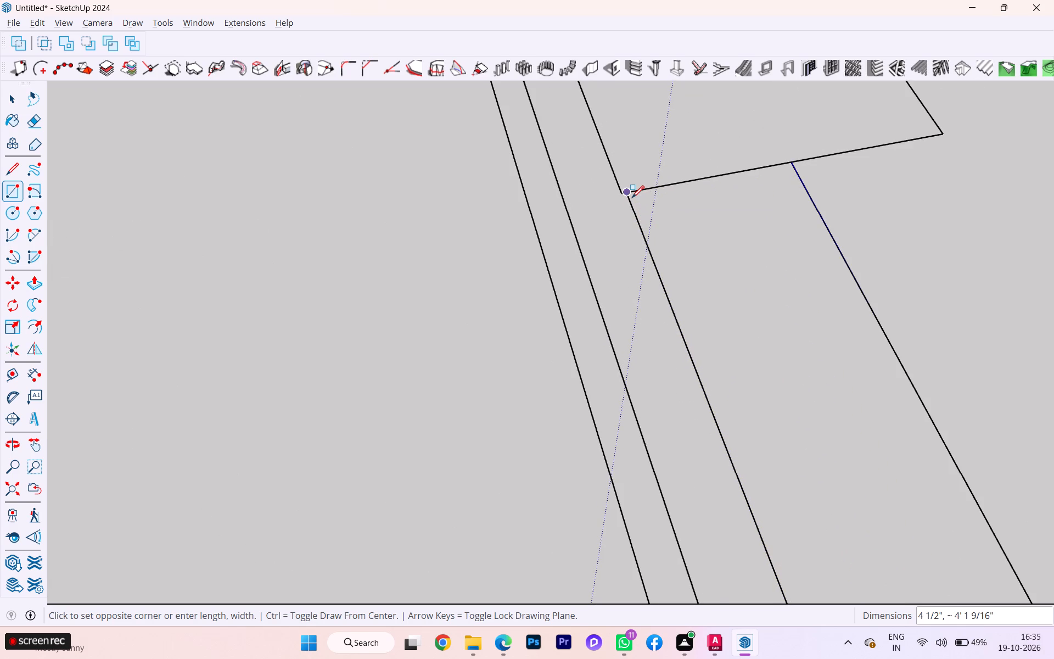
scroll(629, 192, "down", 2)
scroll(629, 192, "up", 1)
scroll(629, 192, "down", 9)
scroll(503, 164, "up", 1)
scroll(502, 164, "down", 1)
scroll(502, 164, "up", 4)
scroll(502, 164, "down", 1)
scroll(502, 164, "up", 2)
scroll(502, 164, "down", 2)
scroll(504, 164, "up", 1)
scroll(504, 164, "down", 3)
scroll(504, 164, "up", 2)
scroll(504, 164, "down", 9)
scroll(504, 167, "up", 2)
scroll(504, 180, "down", 1)
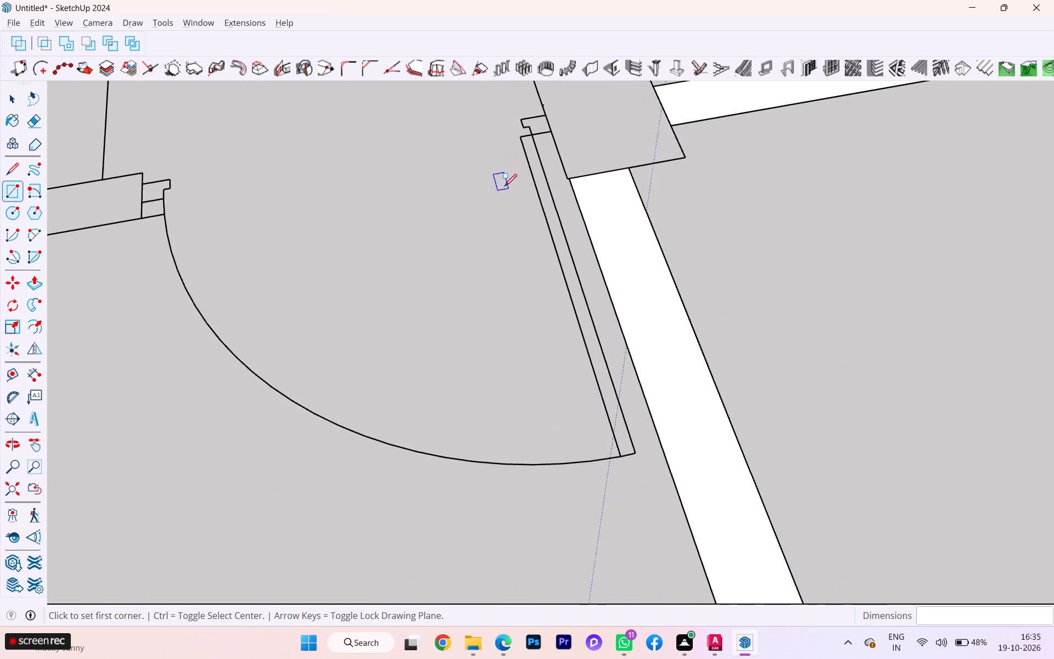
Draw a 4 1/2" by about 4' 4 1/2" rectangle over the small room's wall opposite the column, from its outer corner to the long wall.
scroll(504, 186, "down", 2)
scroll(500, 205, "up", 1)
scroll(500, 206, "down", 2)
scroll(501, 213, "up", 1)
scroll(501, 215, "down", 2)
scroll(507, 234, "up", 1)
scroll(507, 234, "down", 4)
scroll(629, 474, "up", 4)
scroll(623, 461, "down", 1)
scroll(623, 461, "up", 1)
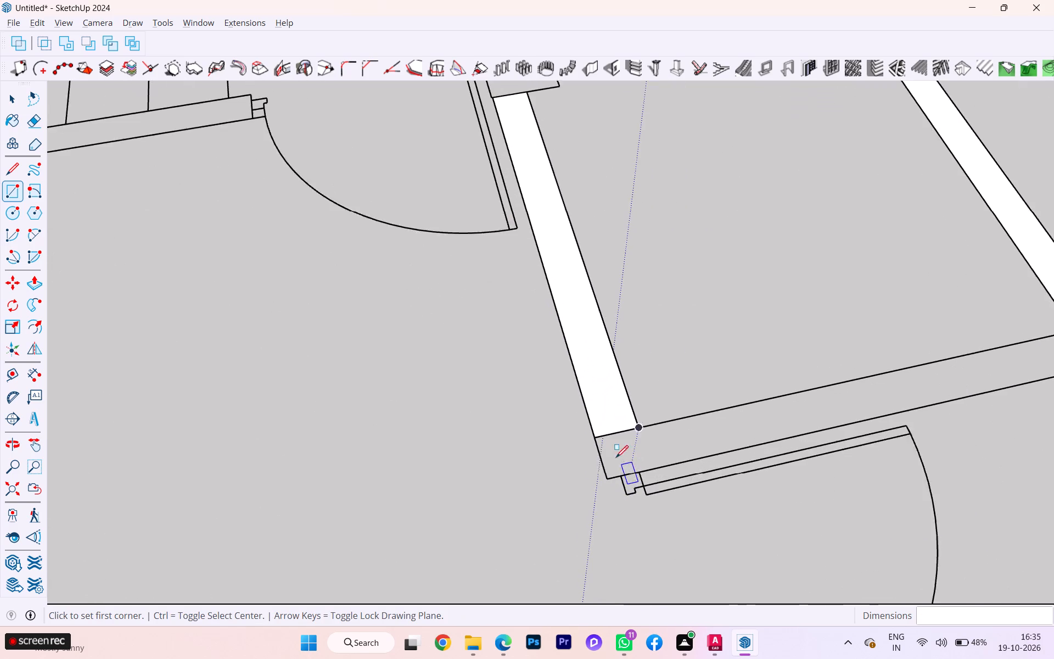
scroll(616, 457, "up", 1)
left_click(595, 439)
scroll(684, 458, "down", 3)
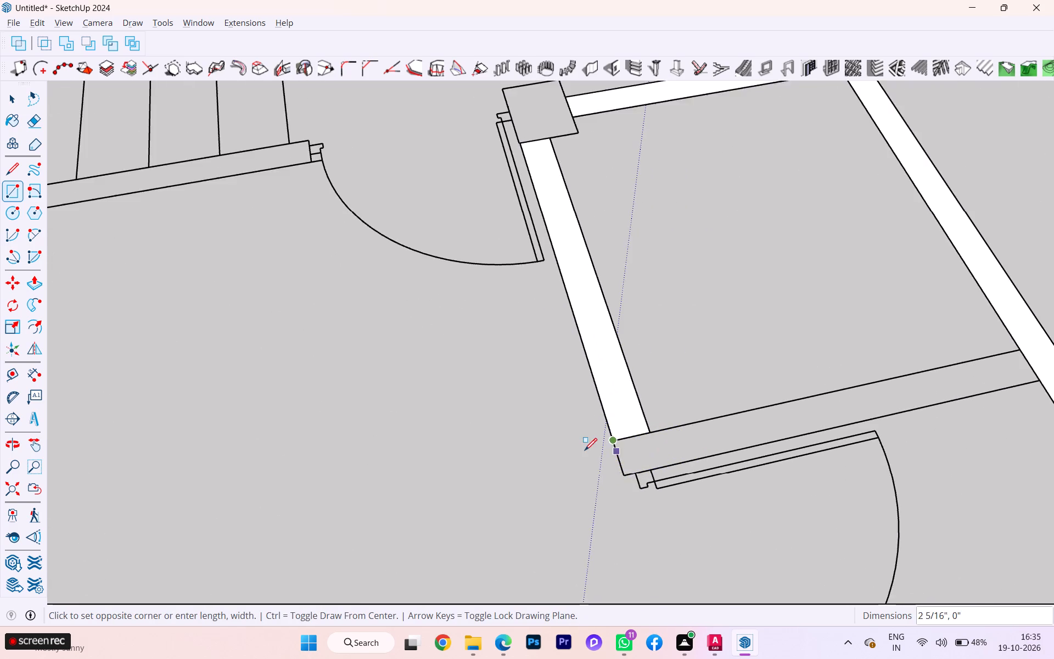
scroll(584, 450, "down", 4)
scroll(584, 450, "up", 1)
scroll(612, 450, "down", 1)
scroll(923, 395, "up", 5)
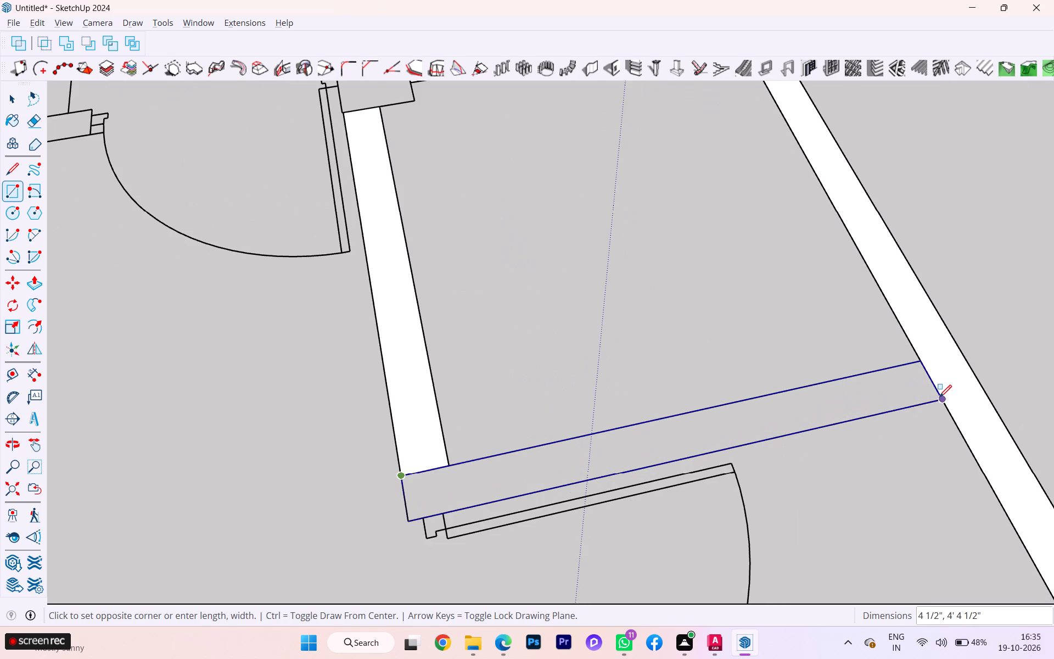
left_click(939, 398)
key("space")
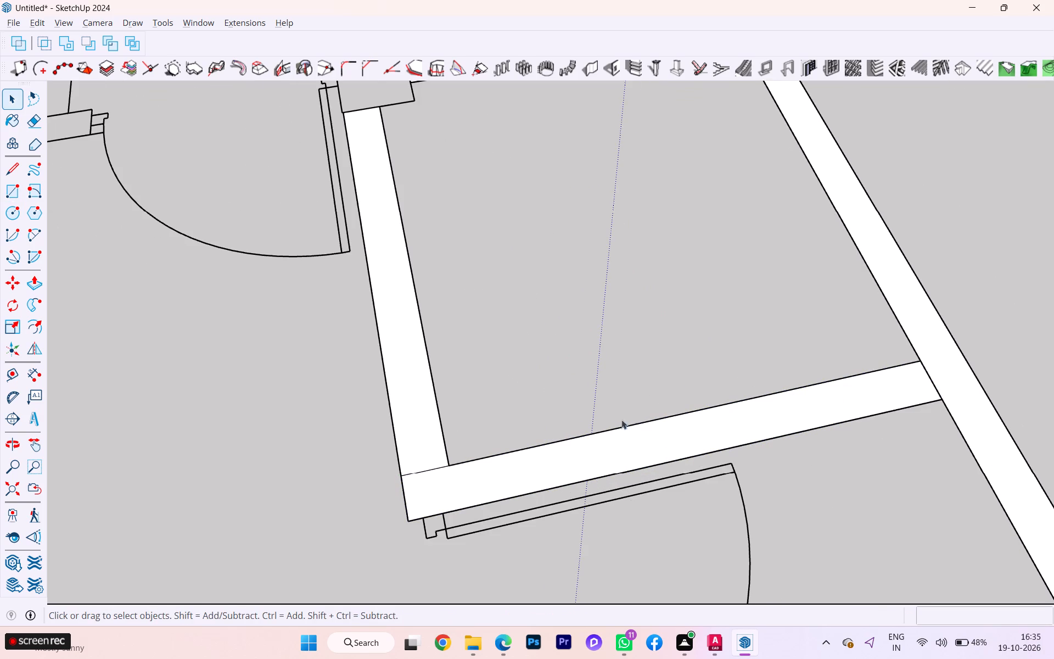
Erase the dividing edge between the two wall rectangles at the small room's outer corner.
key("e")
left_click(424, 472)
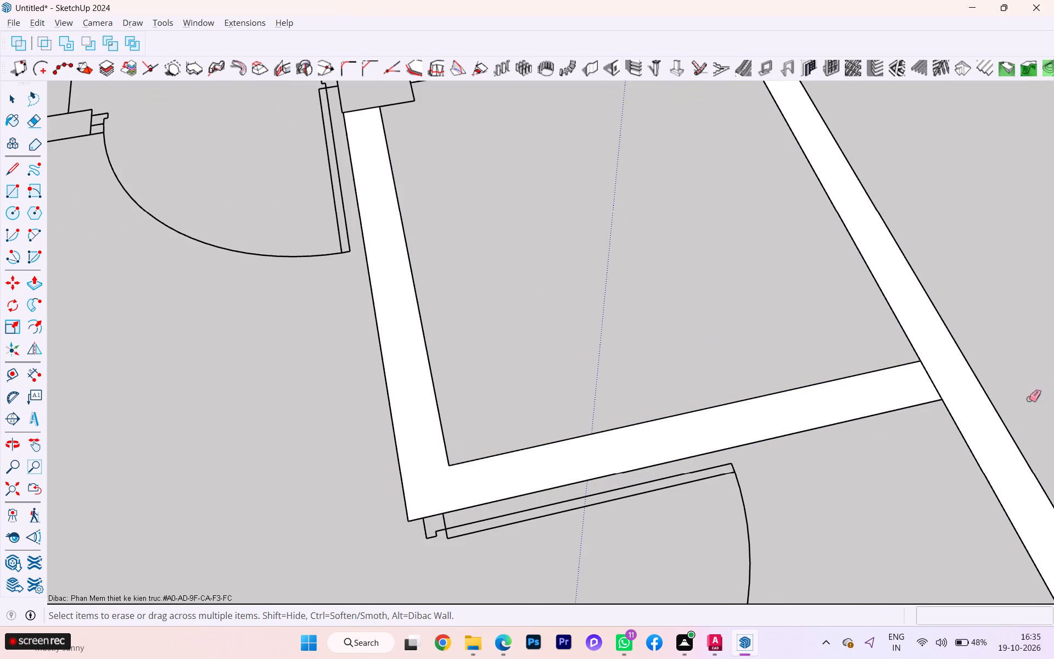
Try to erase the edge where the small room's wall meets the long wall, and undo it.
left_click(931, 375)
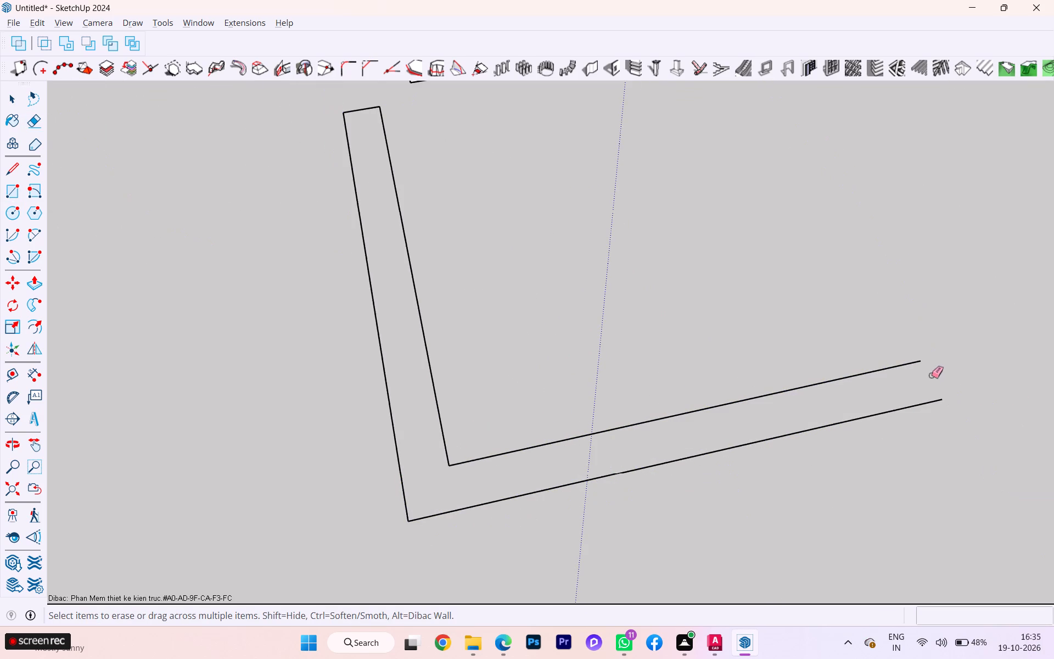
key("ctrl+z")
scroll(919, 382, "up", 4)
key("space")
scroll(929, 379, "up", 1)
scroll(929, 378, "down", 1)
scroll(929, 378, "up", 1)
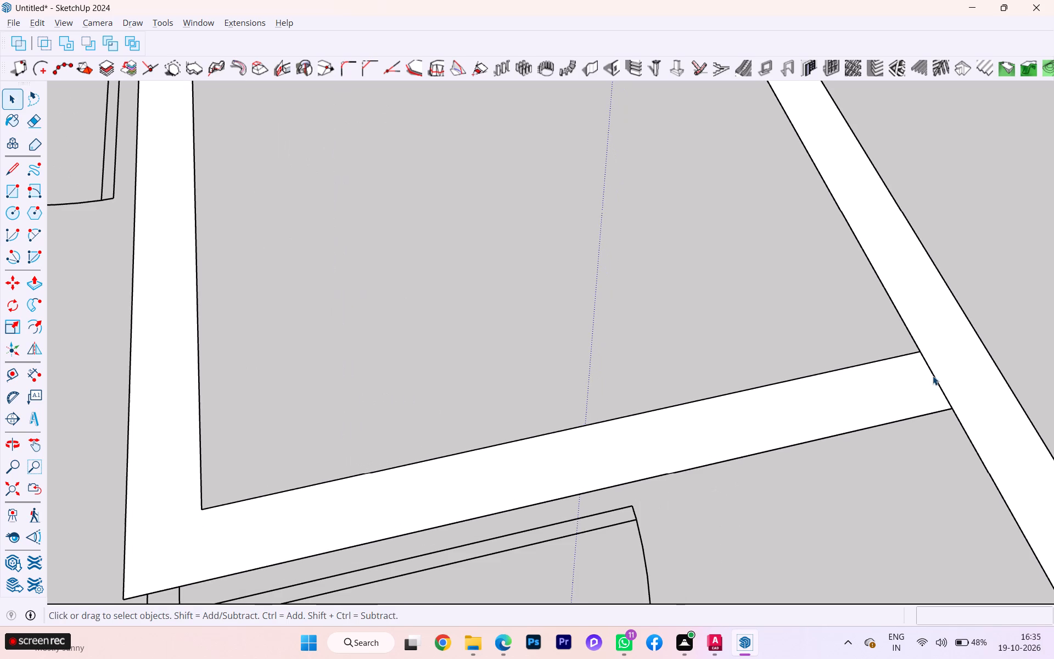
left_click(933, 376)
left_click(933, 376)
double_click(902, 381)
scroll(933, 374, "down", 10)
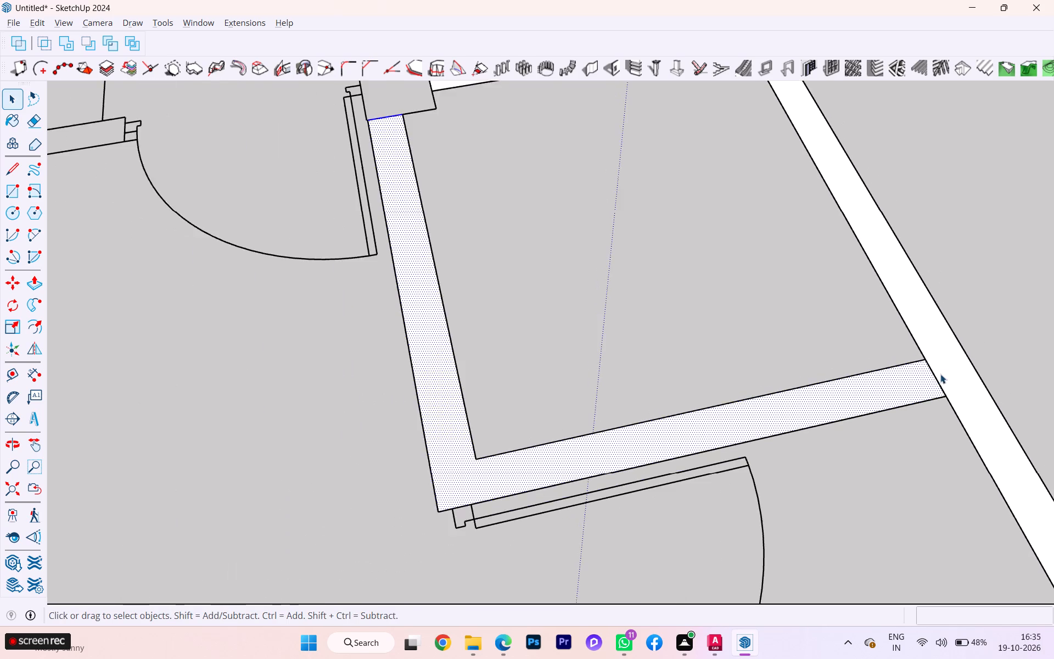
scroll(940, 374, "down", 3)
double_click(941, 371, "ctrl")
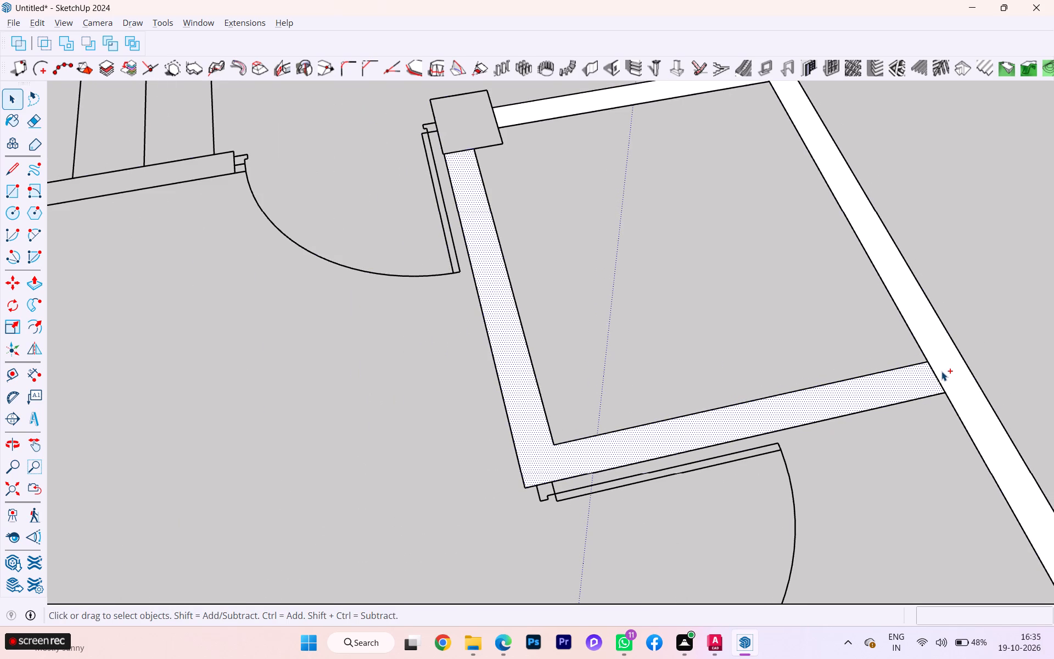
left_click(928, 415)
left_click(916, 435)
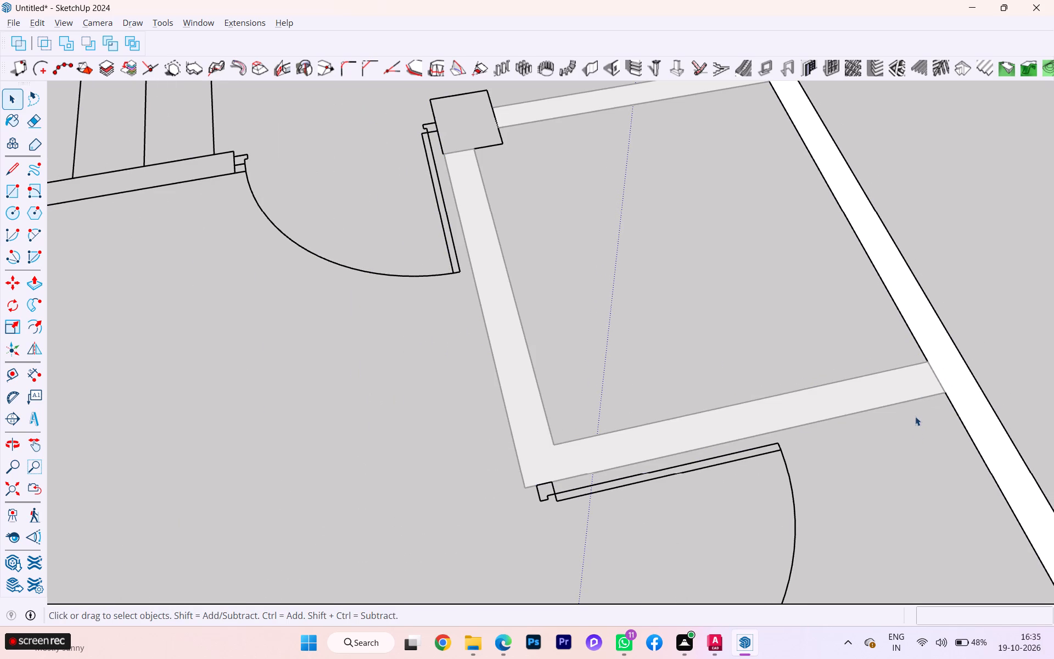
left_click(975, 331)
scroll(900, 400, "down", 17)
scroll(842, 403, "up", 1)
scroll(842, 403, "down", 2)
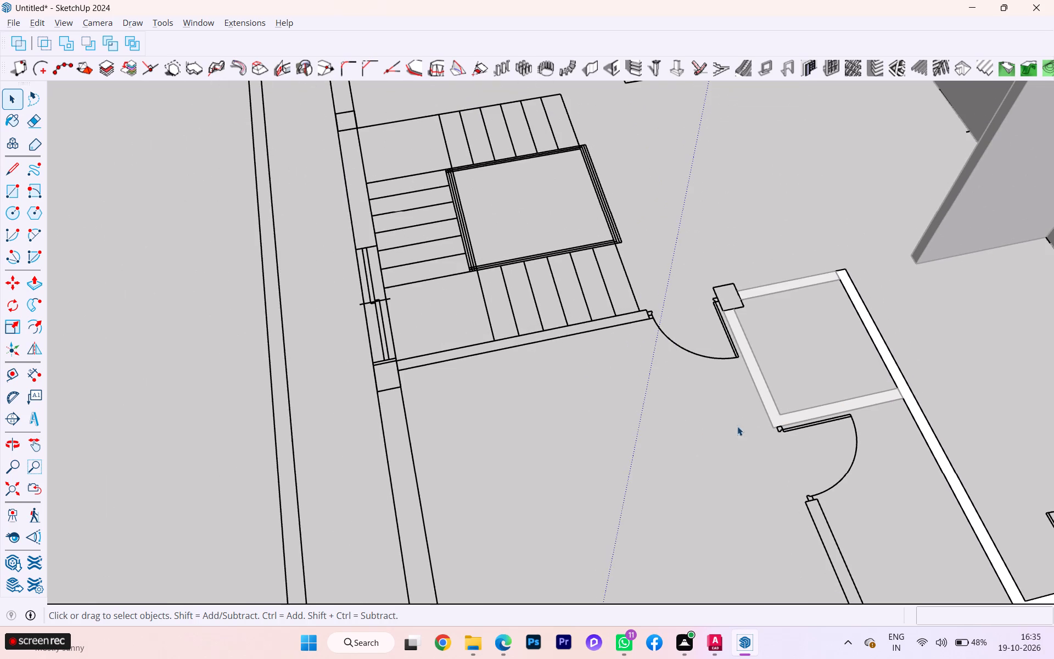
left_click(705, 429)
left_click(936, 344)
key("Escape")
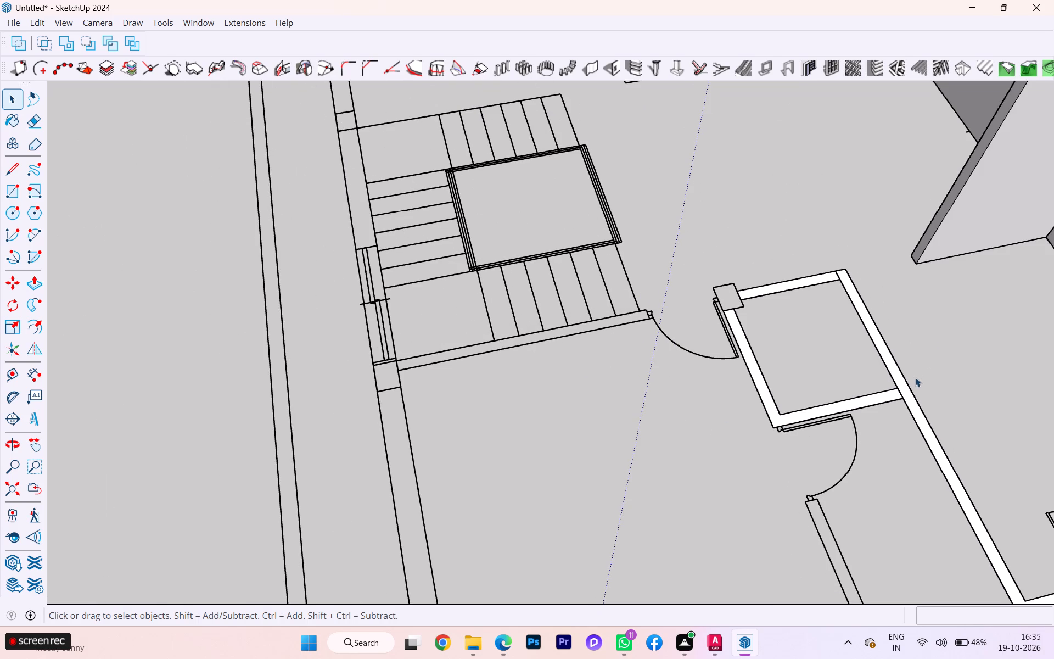
Select the long wall's face and its edges inside the floor plan and make them a group.
left_click(904, 386)
double_click(904, 387)
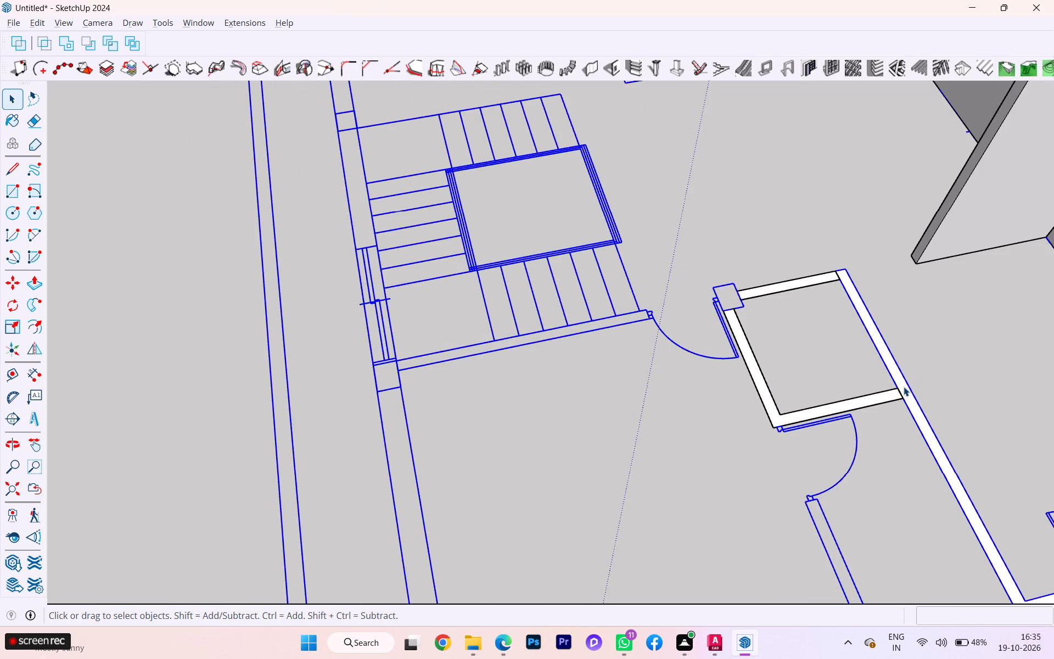
left_click(904, 387)
double_click(904, 387)
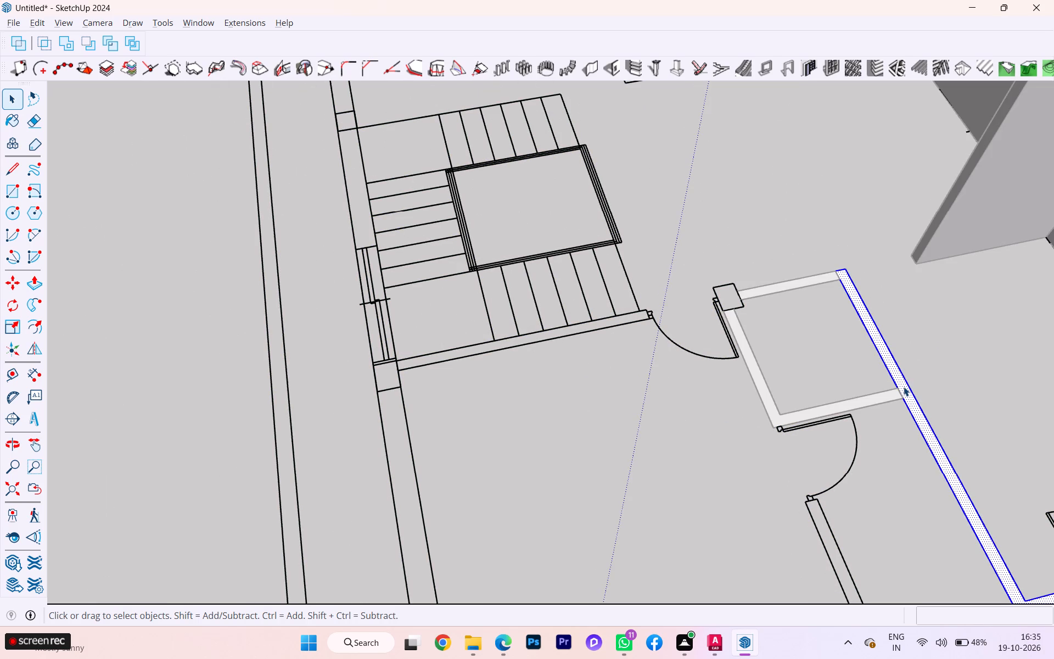
right_click(904, 387)
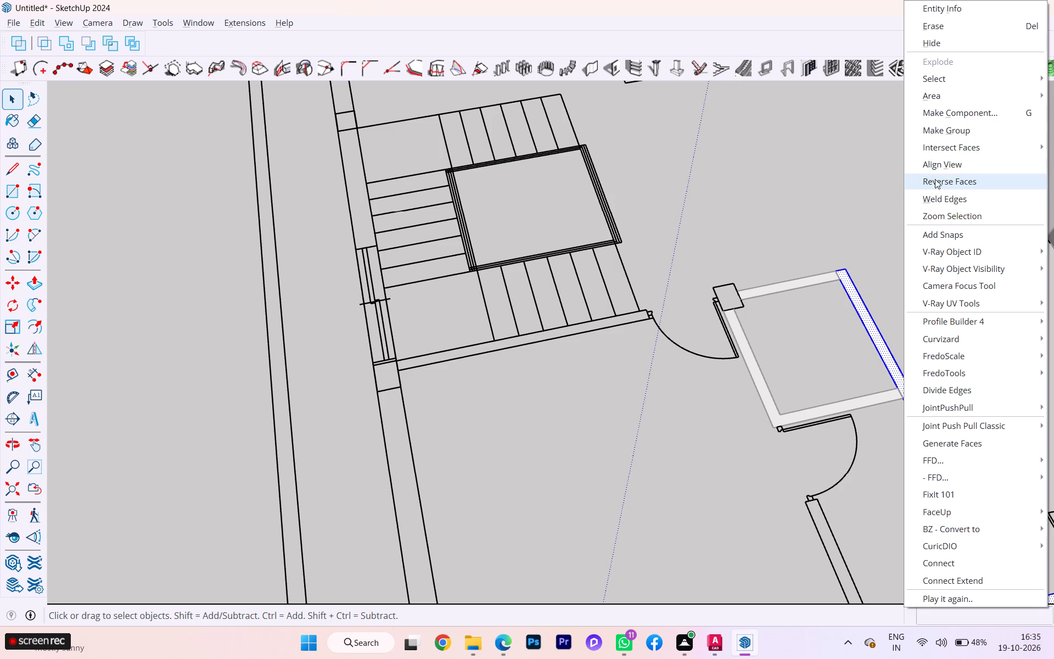
left_click(950, 129)
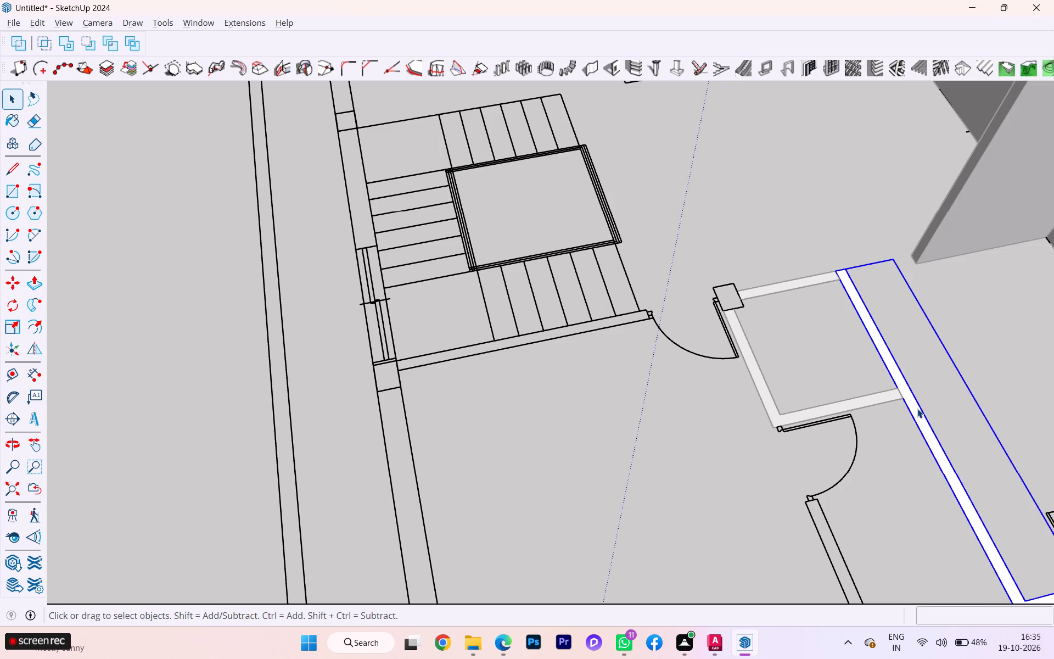
Push/Pull the long wall's face up 10' inside its group, matching the existing outer walls, and close the group.
double_click(917, 409)
left_click(917, 409)
key("p")
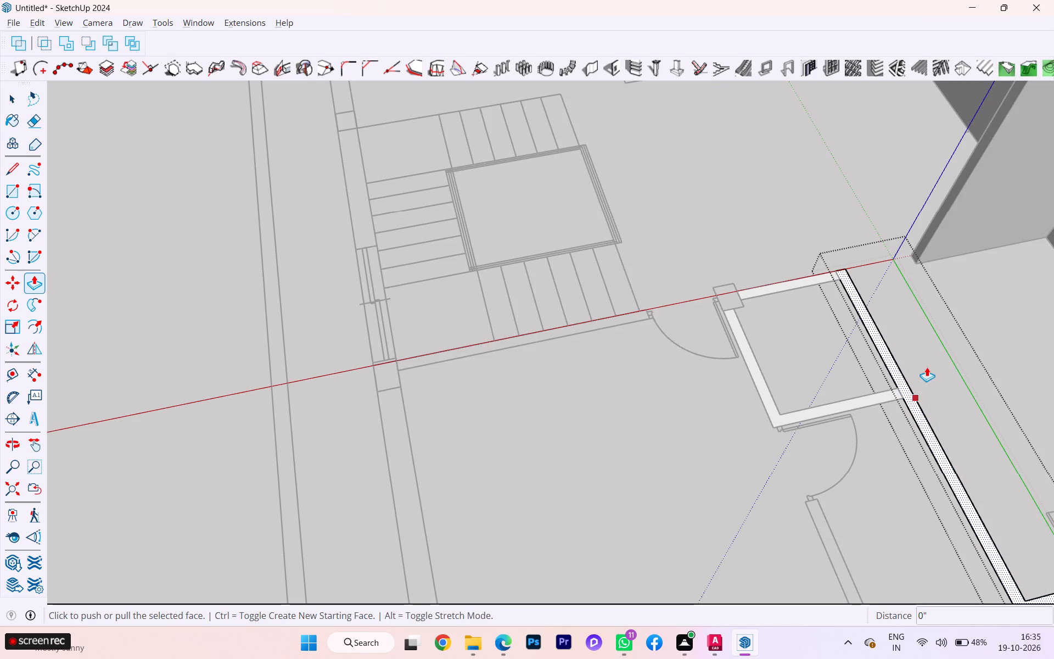
left_click(909, 381)
scroll(881, 326, "down", 2)
scroll(860, 326, "up", 3)
scroll(852, 326, "down", 3)
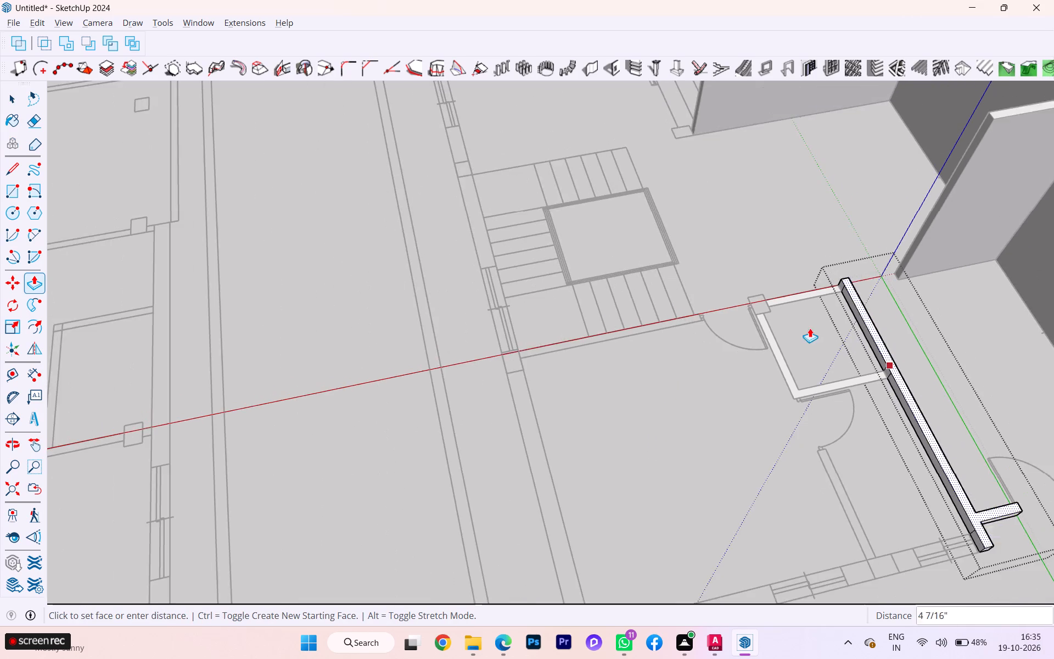
scroll(810, 328, "down", 4)
scroll(767, 328, "up", 1)
scroll(765, 328, "down", 2)
scroll(764, 329, "up", 1)
scroll(759, 332, "down", 2)
scroll(756, 333, "up", 1)
scroll(756, 334, "down", 2)
scroll(1000, 344, "up", 1)
left_click(995, 345)
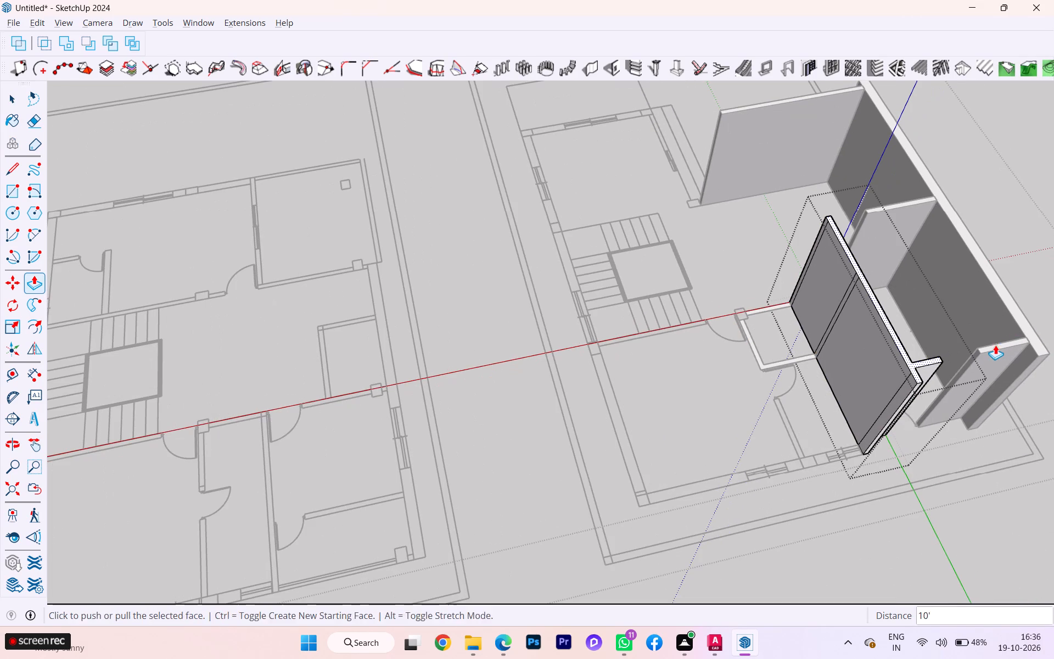
key("space")
left_click(915, 515)
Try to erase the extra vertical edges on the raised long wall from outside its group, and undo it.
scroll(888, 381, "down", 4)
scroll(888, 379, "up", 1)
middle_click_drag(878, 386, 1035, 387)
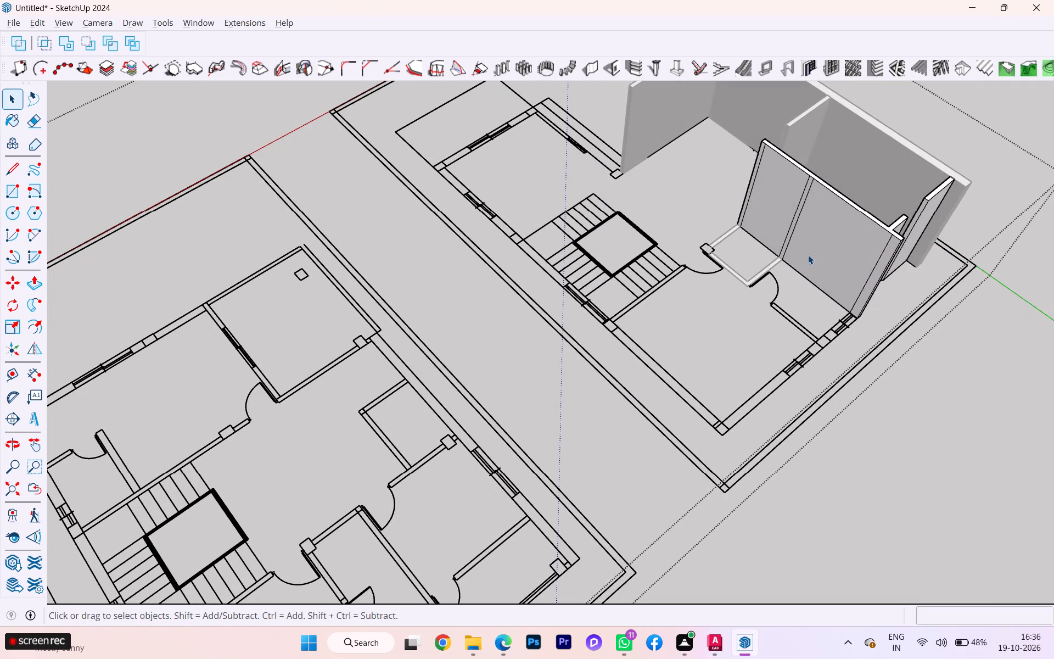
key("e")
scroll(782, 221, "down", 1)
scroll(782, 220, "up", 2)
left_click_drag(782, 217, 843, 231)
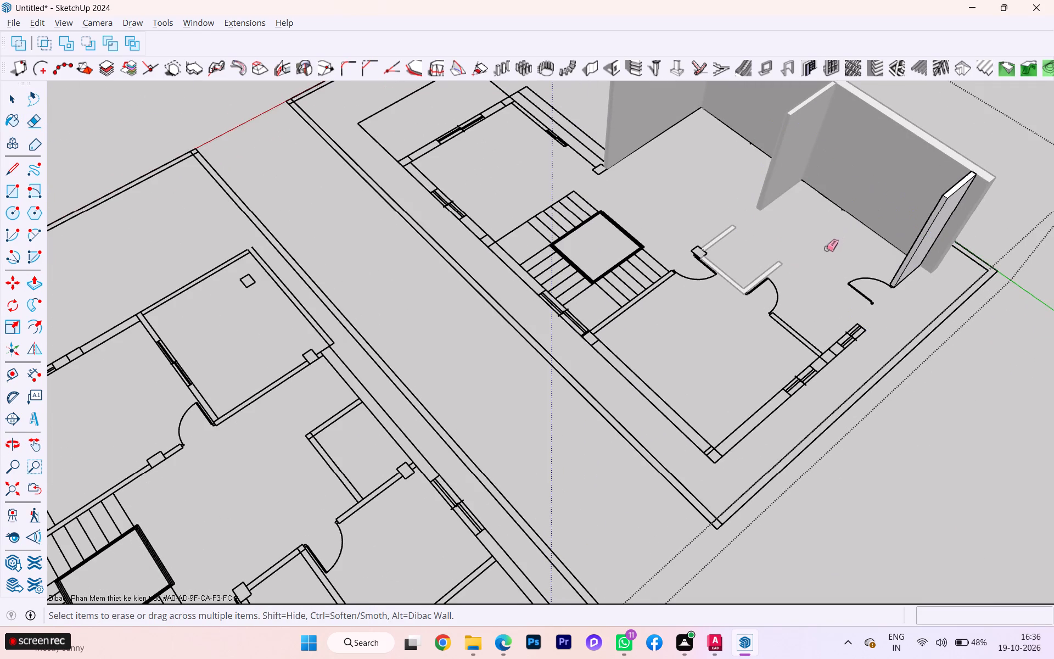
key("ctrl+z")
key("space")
Erase the extra vertical edges on the raised long wall inside its group, and leave the group and floor plan.
double_click(814, 242)
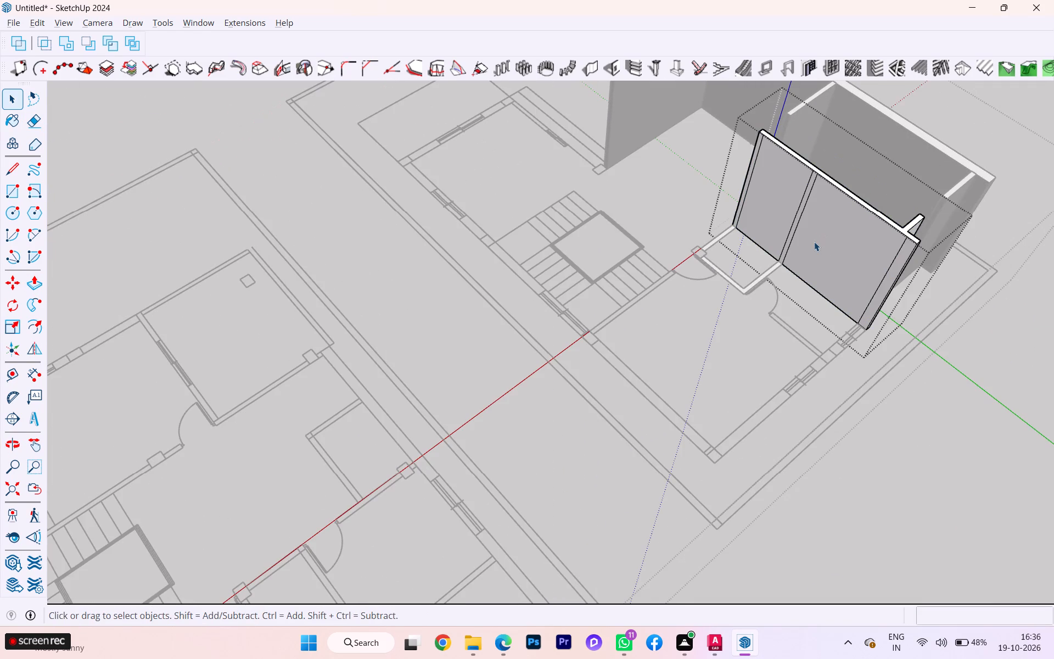
key("e")
left_click_drag(785, 204, 809, 221)
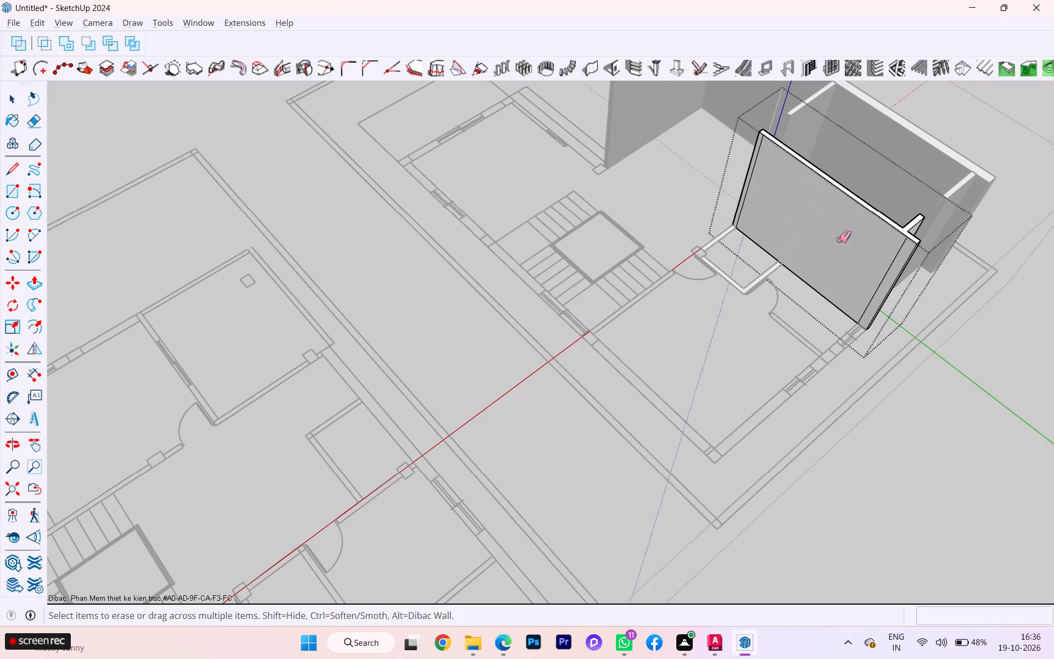
scroll(891, 262, "up", 2)
scroll(892, 263, "down", 4)
scroll(892, 263, "up", 2)
scroll(894, 262, "down", 1)
scroll(894, 262, "up", 3)
scroll(894, 262, "down", 1)
scroll(894, 262, "up", 1)
left_click(894, 262)
scroll(732, 143, "up", 1)
scroll(731, 143, "down", 1)
scroll(730, 143, "up", 2)
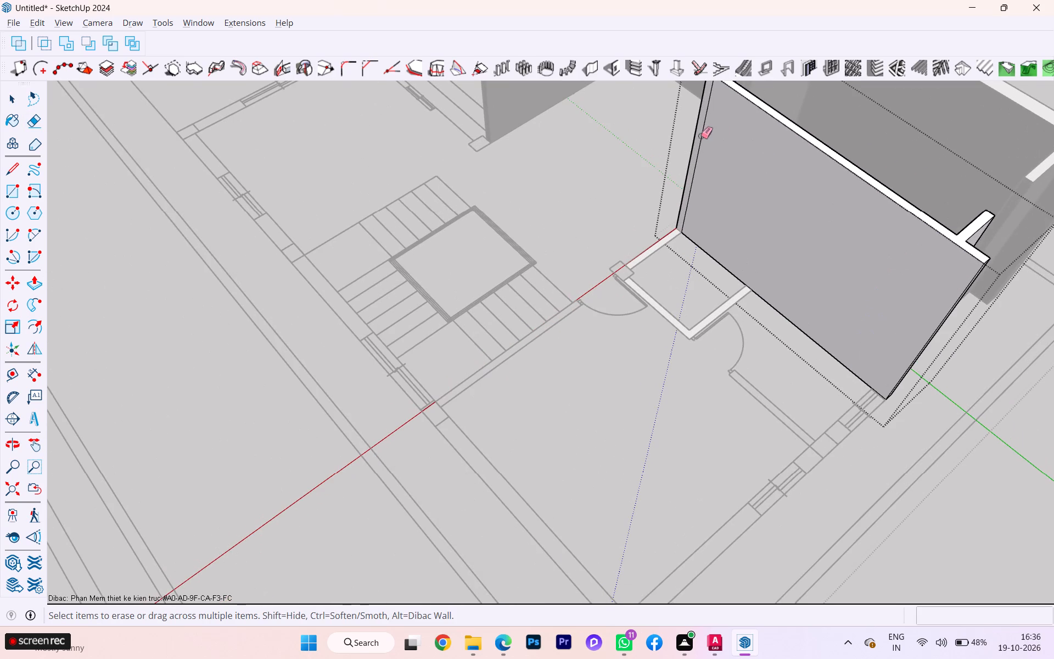
left_click(703, 141)
key("space")
left_click(589, 242)
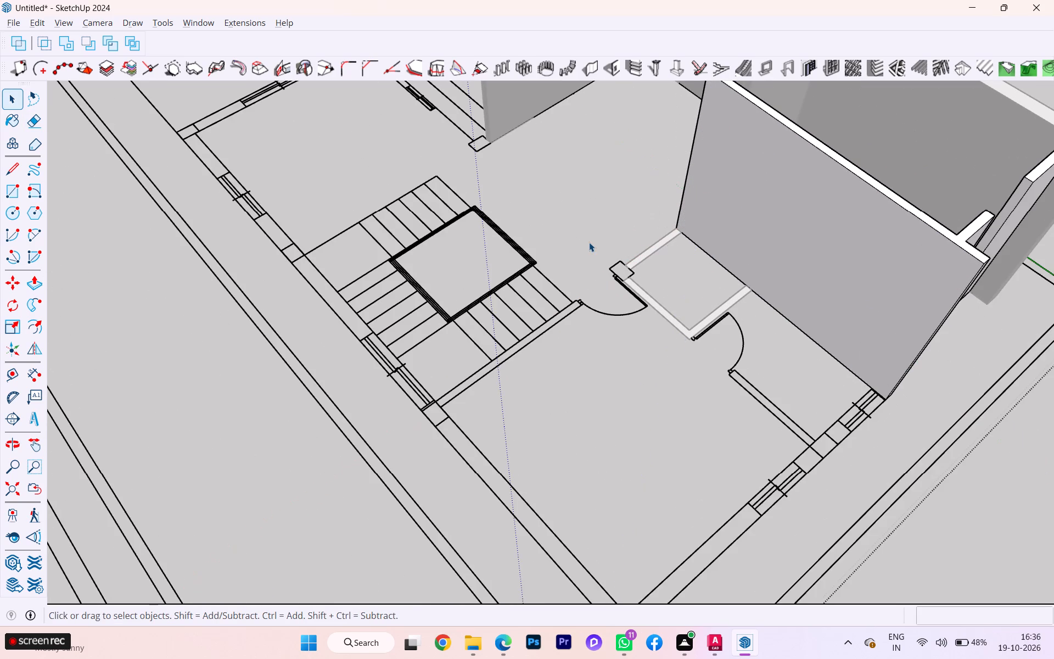
scroll(731, 340, "up", 1)
scroll(731, 340, "down", 1)
scroll(731, 340, "up", 2)
left_click(680, 368)
scroll(656, 387, "down", 2)
scroll(656, 386, "up", 1)
scroll(656, 386, "down", 1)
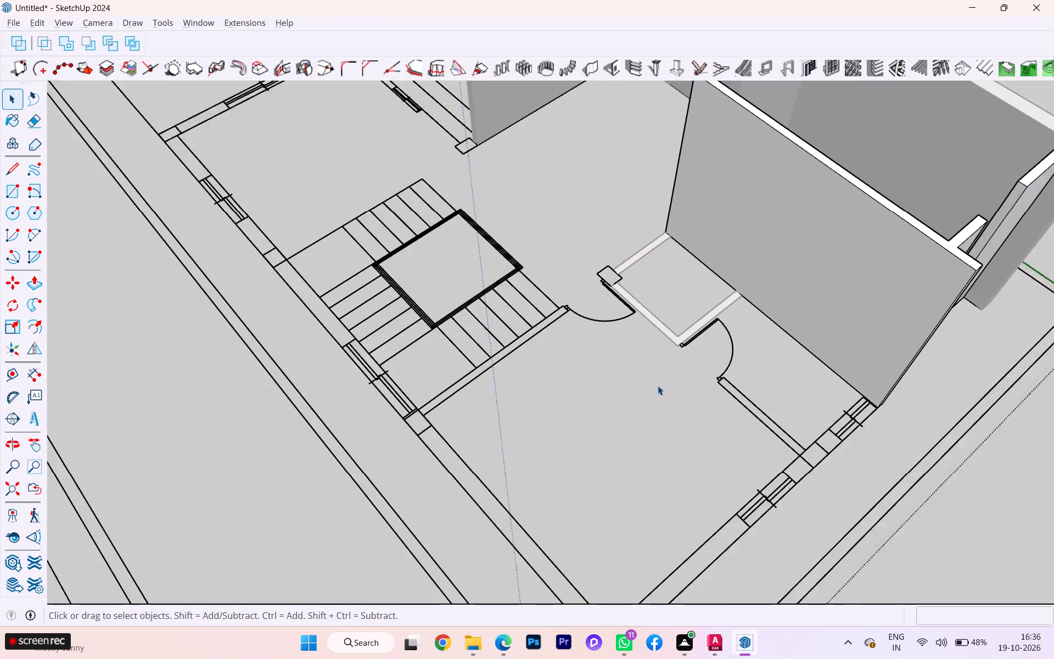
scroll(658, 386, "down", 2)
scroll(867, 401, "up", 2)
scroll(883, 407, "down", 1)
double_click(906, 415)
left_click(899, 407)
Delete the L-shaped face covering the small room's two walls between the column and the long wall.
scroll(658, 298, "up", 2)
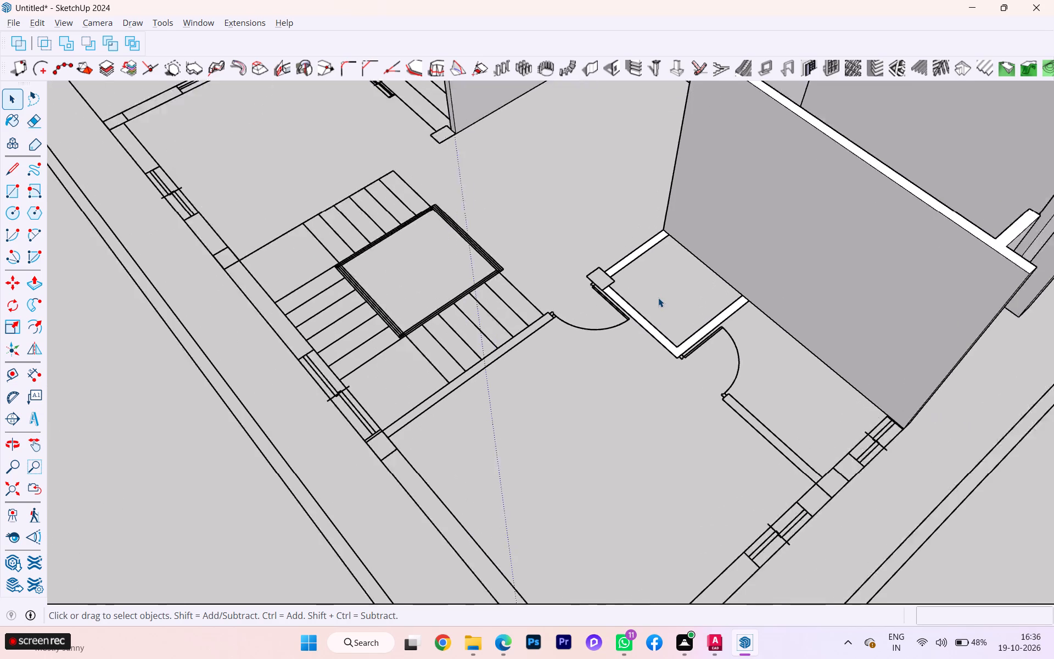
scroll(658, 298, "up", 3)
left_click(641, 326)
scroll(640, 329, "up", 4)
scroll(640, 329, "down", 2)
scroll(640, 329, "up", 4)
scroll(678, 315, "down", 2)
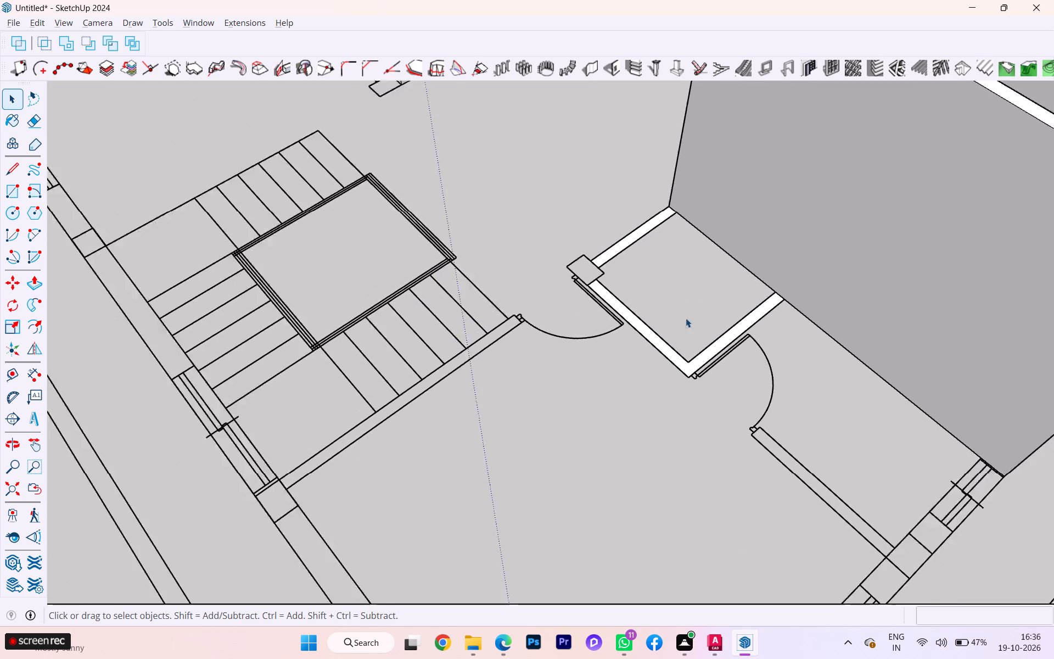
scroll(686, 318, "down", 2)
middle_click_drag(703, 327, 463, 102)
scroll(522, 178, "down", 2)
scroll(531, 192, "up", 2)
scroll(534, 194, "down", 3)
middle_click_drag(570, 230, 601, 345)
scroll(570, 230, "down", 1)
scroll(601, 343, "up", 1)
scroll(594, 270, "up", 1)
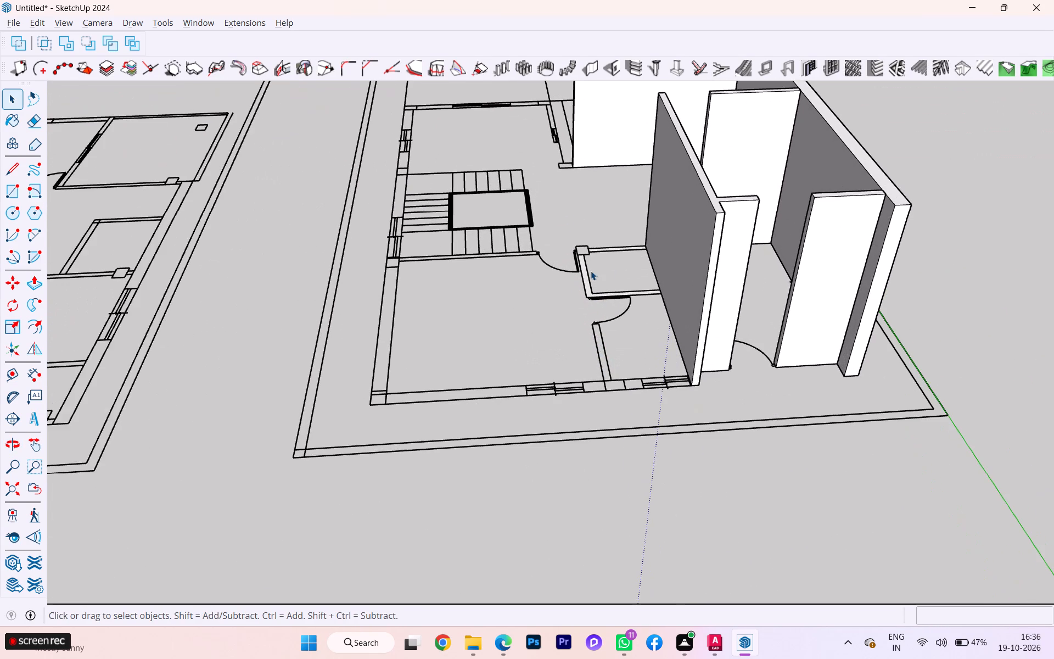
left_click(585, 291)
double_click(590, 289)
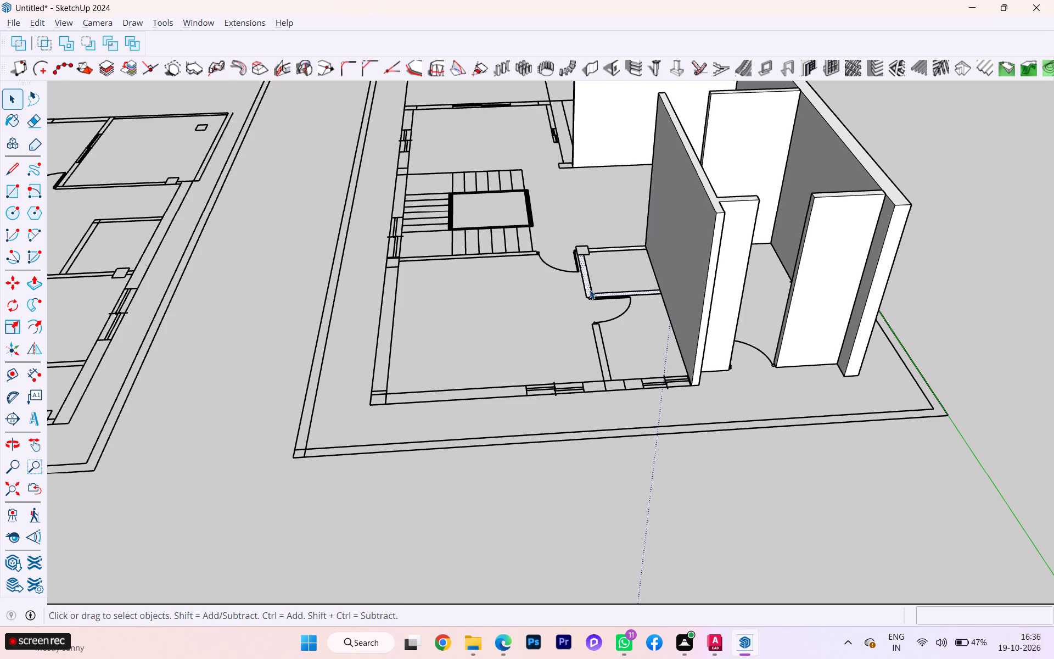
left_click(608, 440)
left_click(608, 435)
left_click(607, 439)
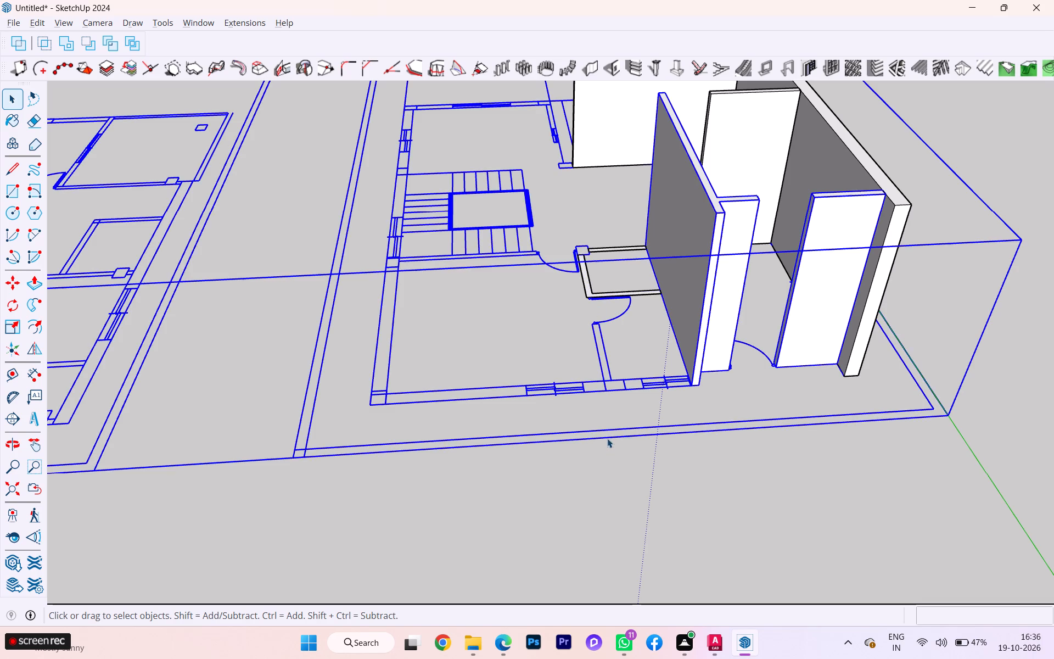
scroll(595, 282, "up", 5)
left_click(582, 294)
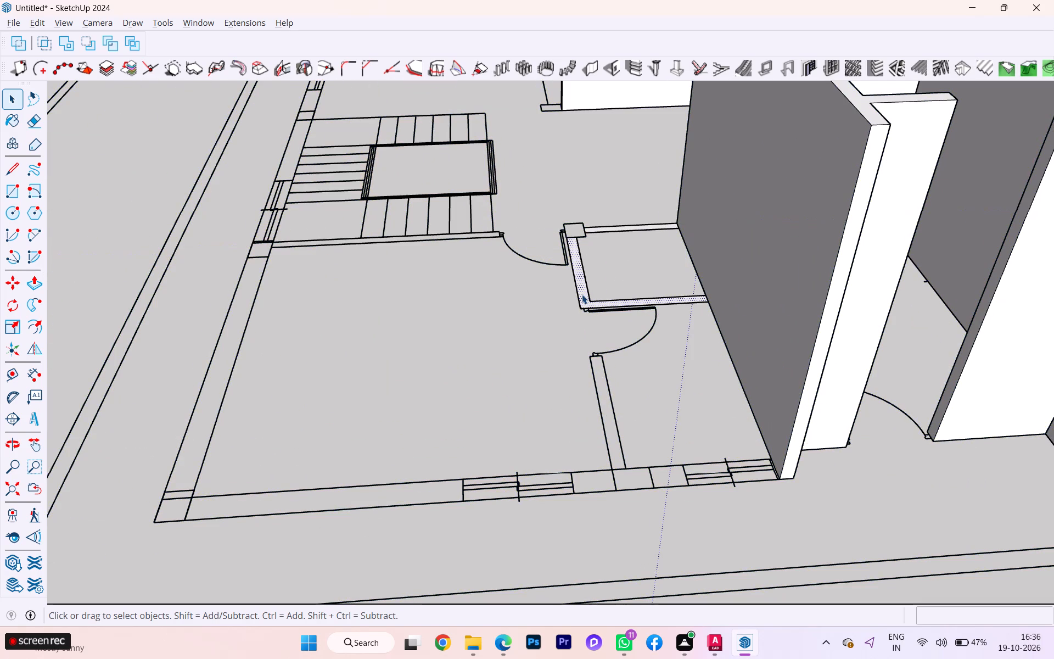
key("Delete")
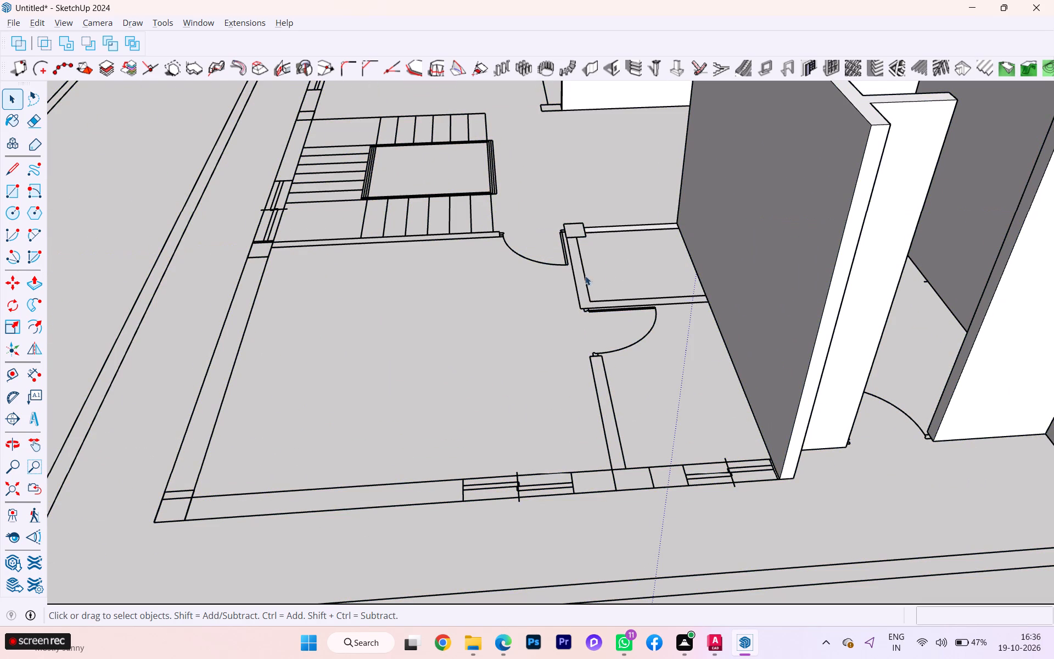
Delete the face over the small room's straight wall running from the column to the long wall.
scroll(606, 229, "down", 2)
scroll(606, 229, "up", 1)
scroll(606, 229, "down", 1)
scroll(606, 229, "up", 9)
scroll(606, 228, "down", 1)
scroll(606, 228, "up", 4)
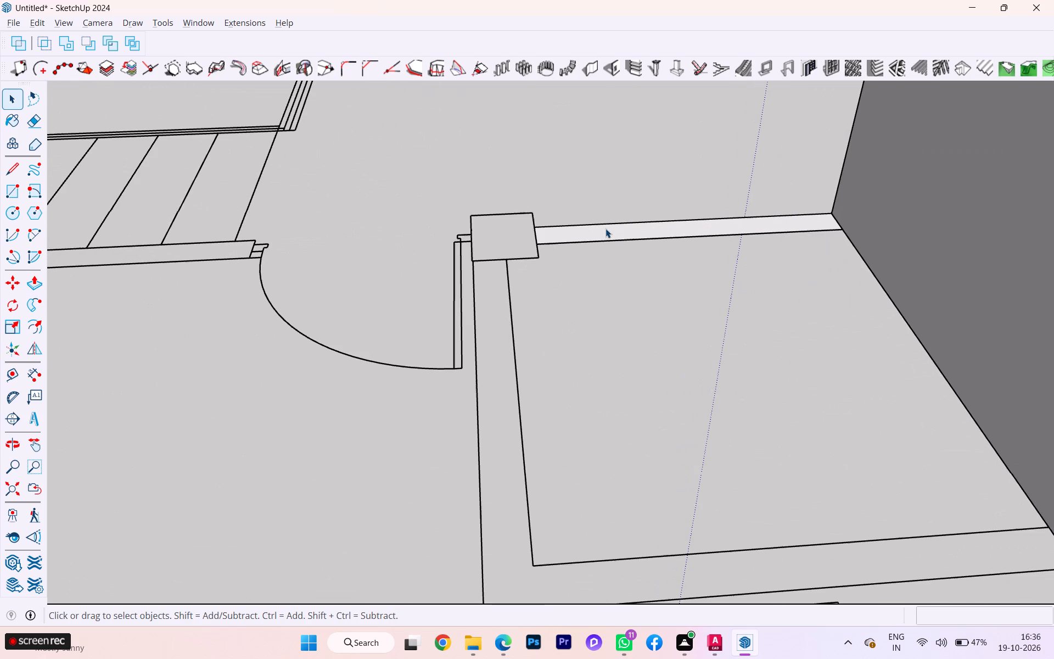
left_click(604, 236)
key("Delete")
scroll(621, 236, "down", 10)
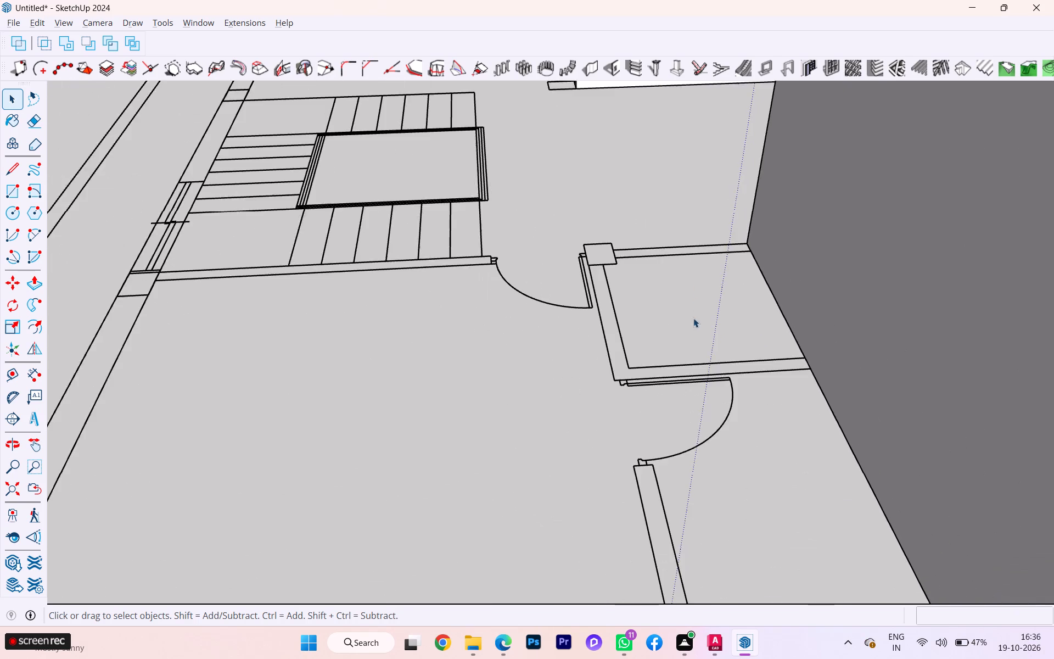
Inside the floor plan, draw a rectangle about 3' 7 5/8" by 4 1/2" over the small room's straight wall between long wall and column.
scroll(693, 318, "down", 1)
double_click(682, 367)
left_click(680, 372)
double_click(680, 372)
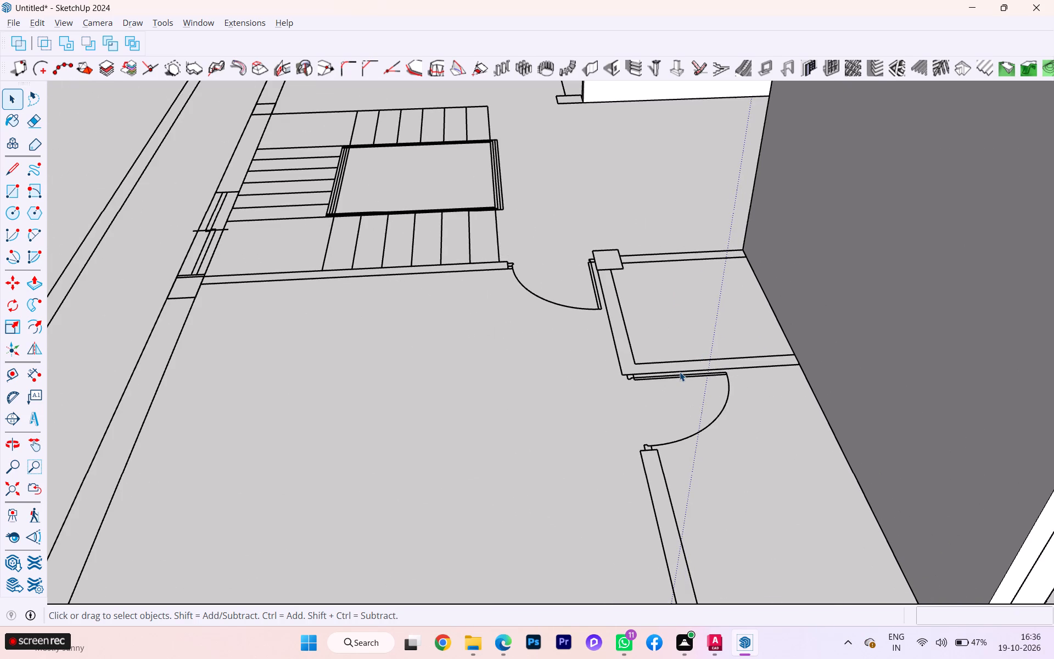
key("space")
double_click(674, 377)
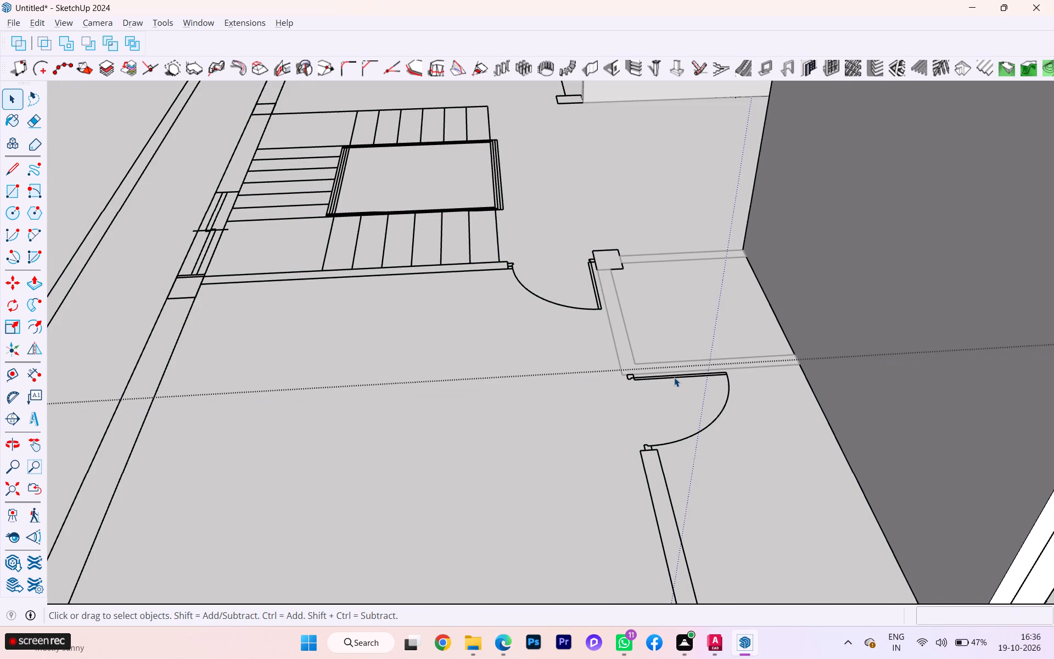
scroll(668, 359, "down", 1)
scroll(668, 359, "up", 1)
middle_click_drag(668, 359, 784, 442)
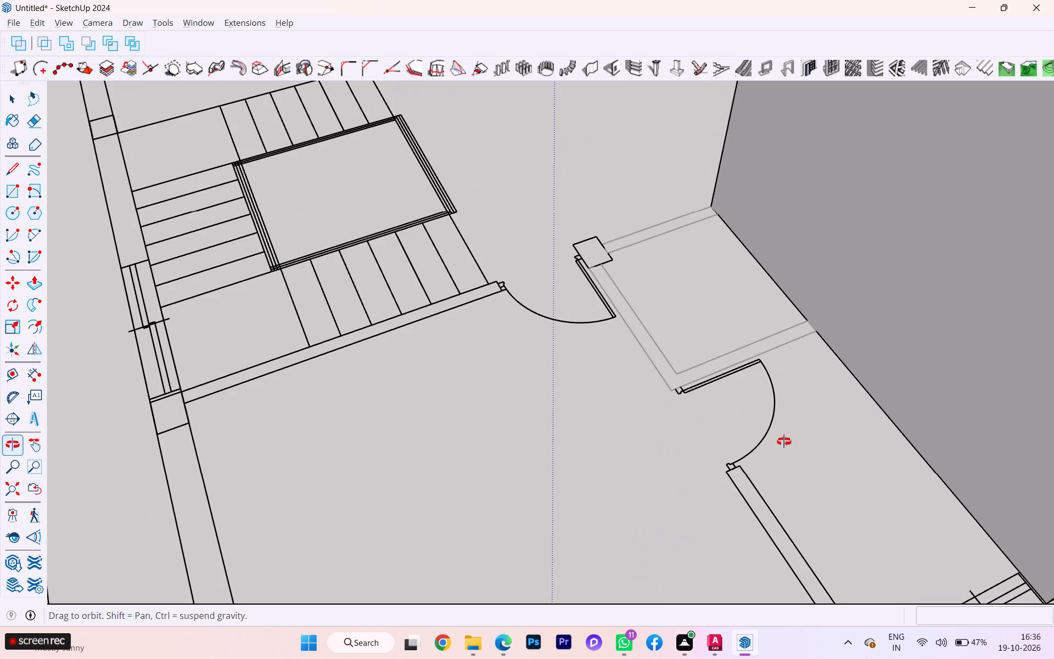
middle_click_drag(784, 442, 784, 442)
scroll(763, 360, "down", 2)
scroll(760, 361, "up", 4)
scroll(759, 361, "down", 2)
scroll(755, 359, "up", 1)
scroll(755, 359, "down", 5)
scroll(755, 359, "up", 1)
scroll(755, 359, "down", 1)
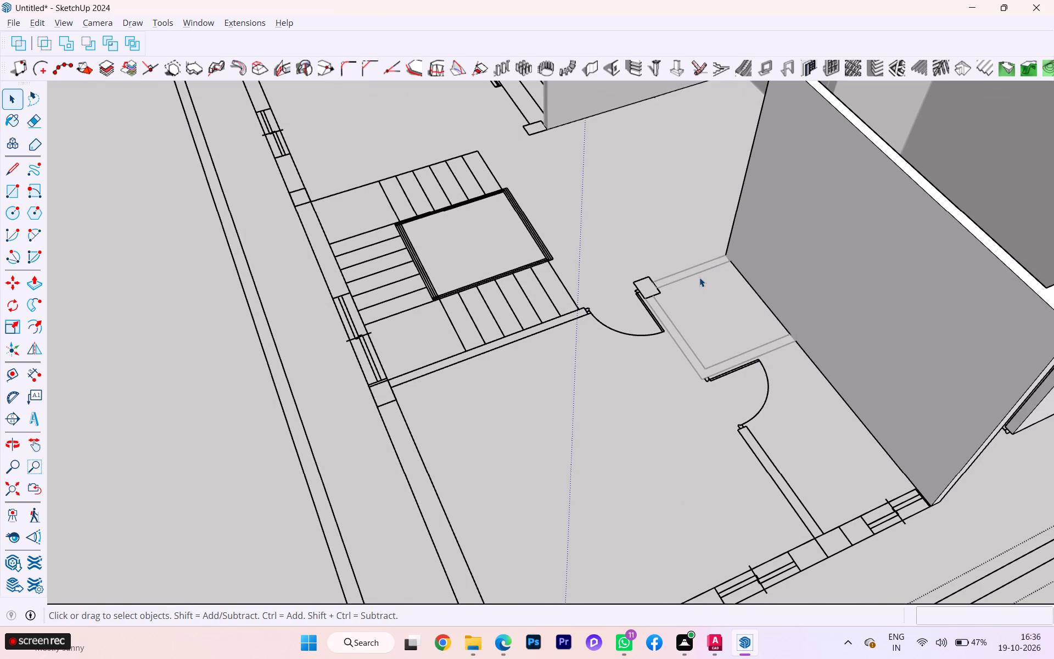
left_click(699, 277)
key("r")
scroll(713, 252, "up", 6)
scroll(742, 253, "down", 1)
scroll(742, 253, "up", 2)
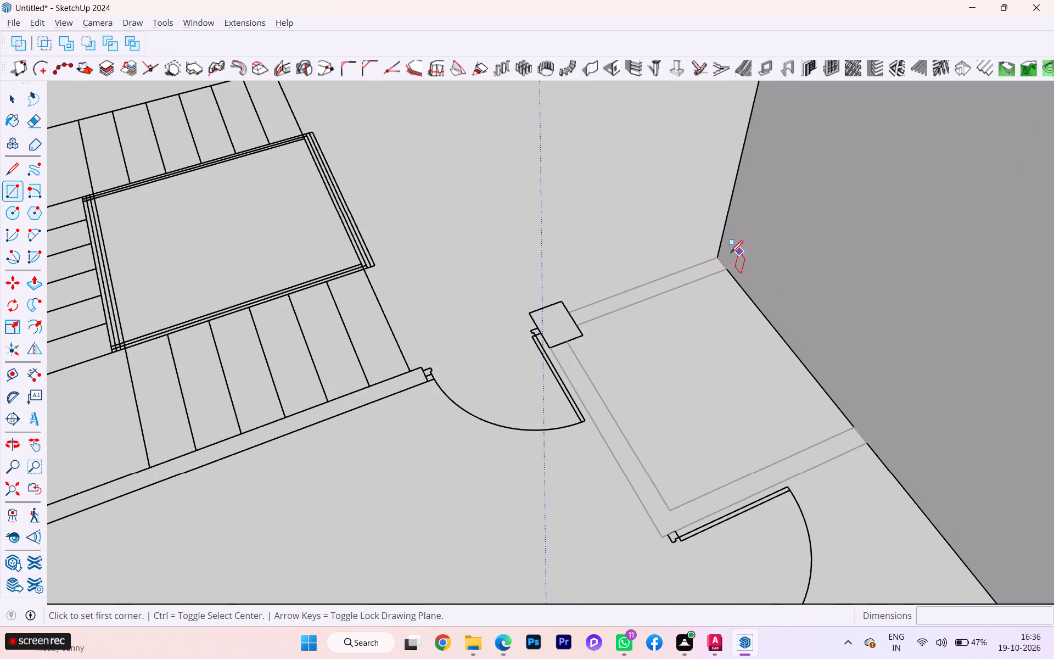
left_click(718, 253)
scroll(582, 328, "up", 2)
scroll(582, 328, "down", 2)
scroll(582, 328, "up", 1)
scroll(582, 328, "down", 5)
scroll(582, 328, "up", 9)
scroll(582, 327, "down", 1)
scroll(582, 327, "up", 8)
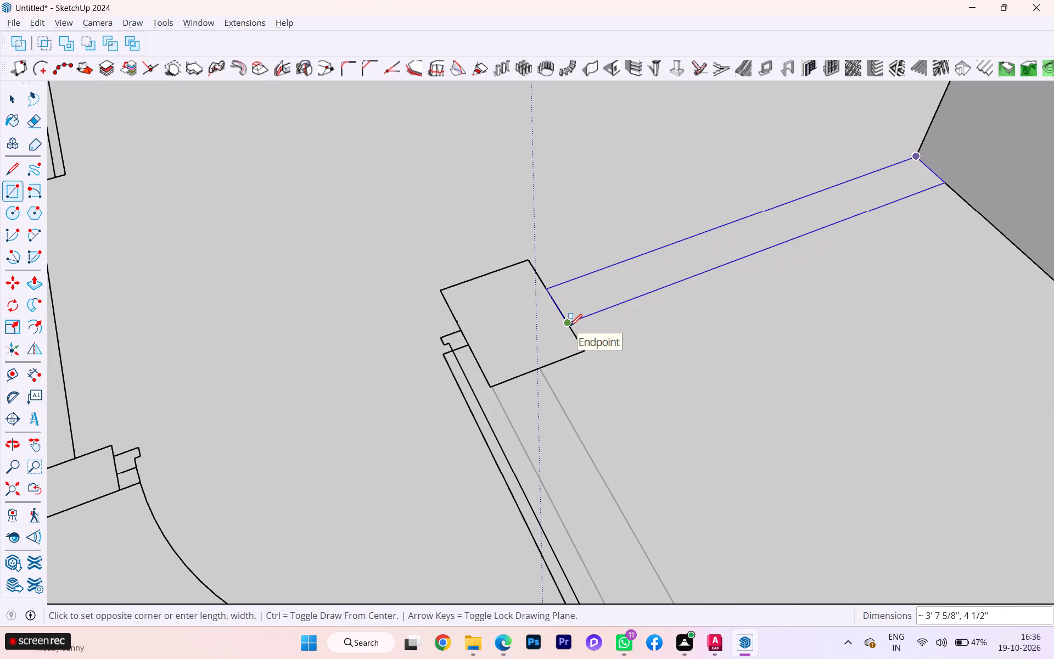
left_click(570, 326)
Draw a rectangle about 4' 1 9/16" by 4 1/2" over the small room's wall running from the column to the room's outer corner.
scroll(578, 333, "down", 2)
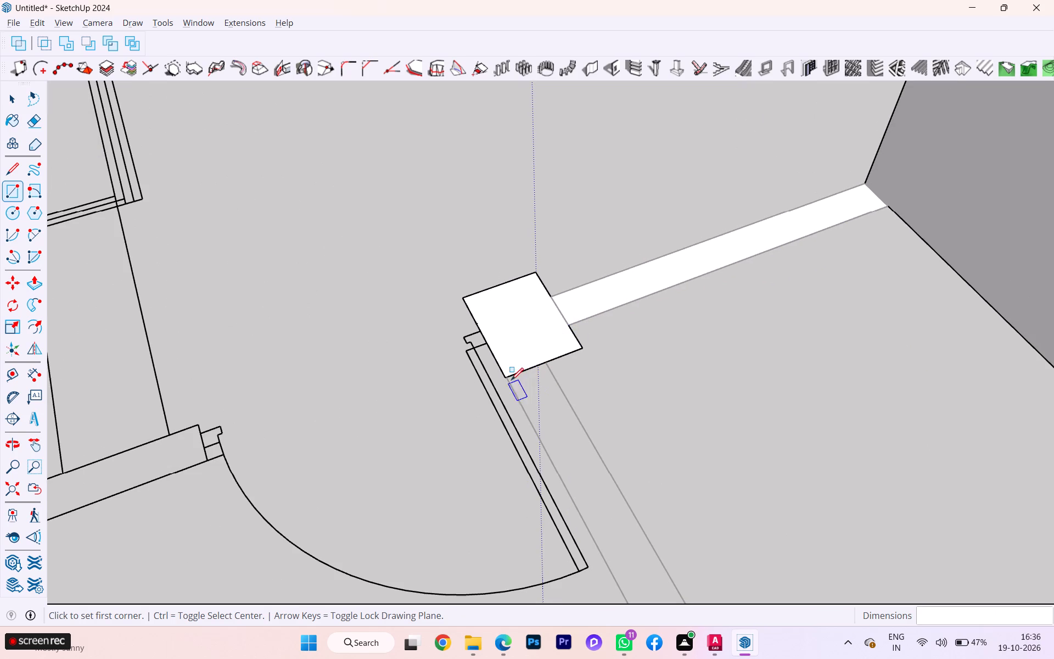
scroll(518, 387, "down", 2)
scroll(518, 387, "up", 16)
scroll(513, 380, "down", 1)
scroll(509, 378, "up", 1)
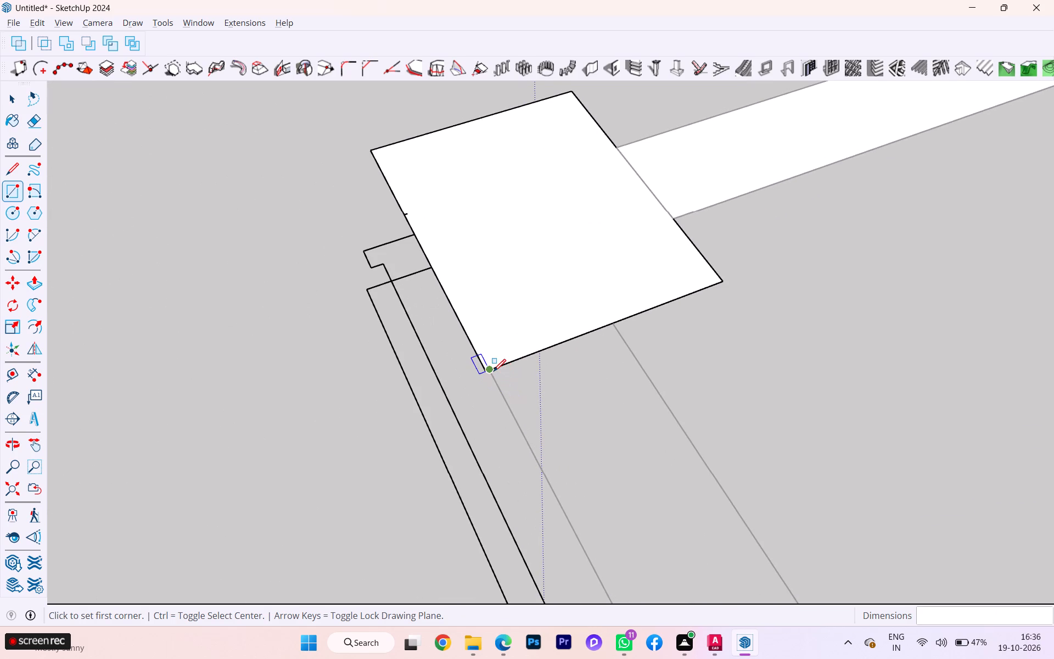
left_click(494, 371)
scroll(529, 345, "down", 5)
scroll(529, 345, "up", 1)
scroll(529, 345, "down", 6)
scroll(523, 326, "up", 3)
scroll(523, 326, "down", 9)
scroll(517, 313, "up", 3)
scroll(517, 313, "down", 5)
scroll(518, 311, "up", 1)
scroll(518, 311, "down", 3)
scroll(518, 311, "up", 4)
scroll(519, 315, "down", 1)
scroll(660, 530, "up", 2)
scroll(660, 530, "down", 1)
scroll(660, 530, "up", 1)
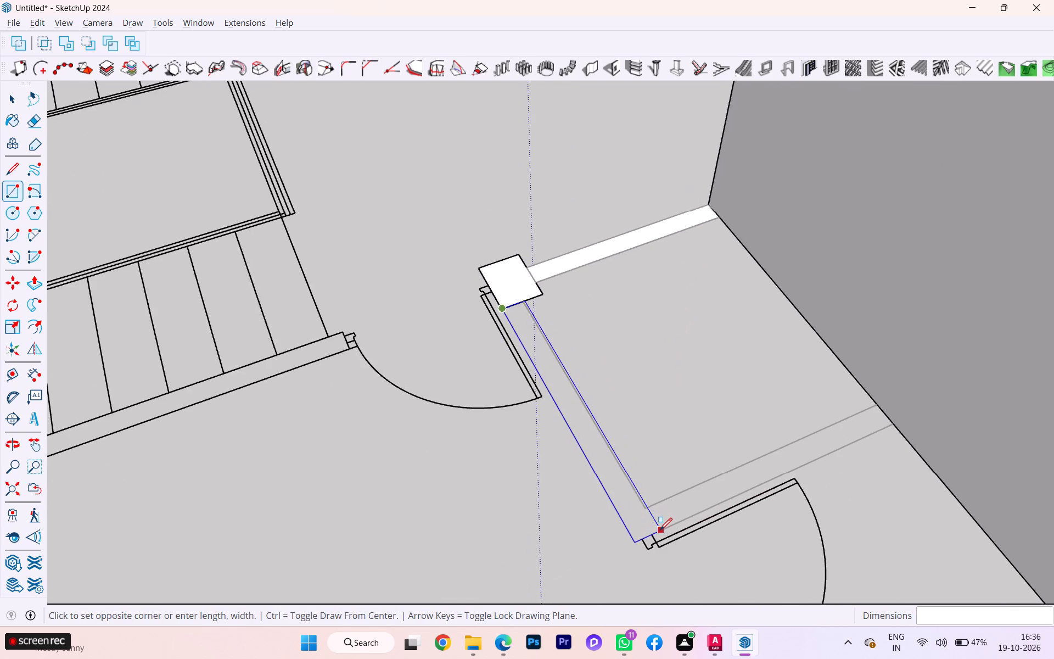
scroll(660, 530, "up", 2)
left_click(646, 504)
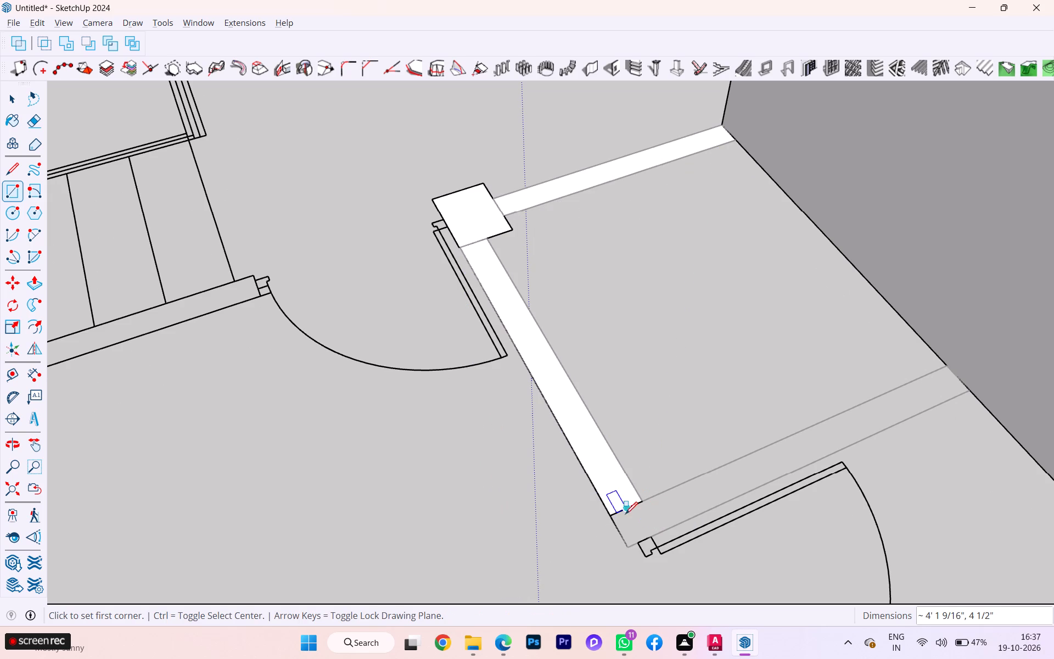
Draw a rectangle over the small room's remaining wall, from the outer corner to the long wall.
left_click(613, 518)
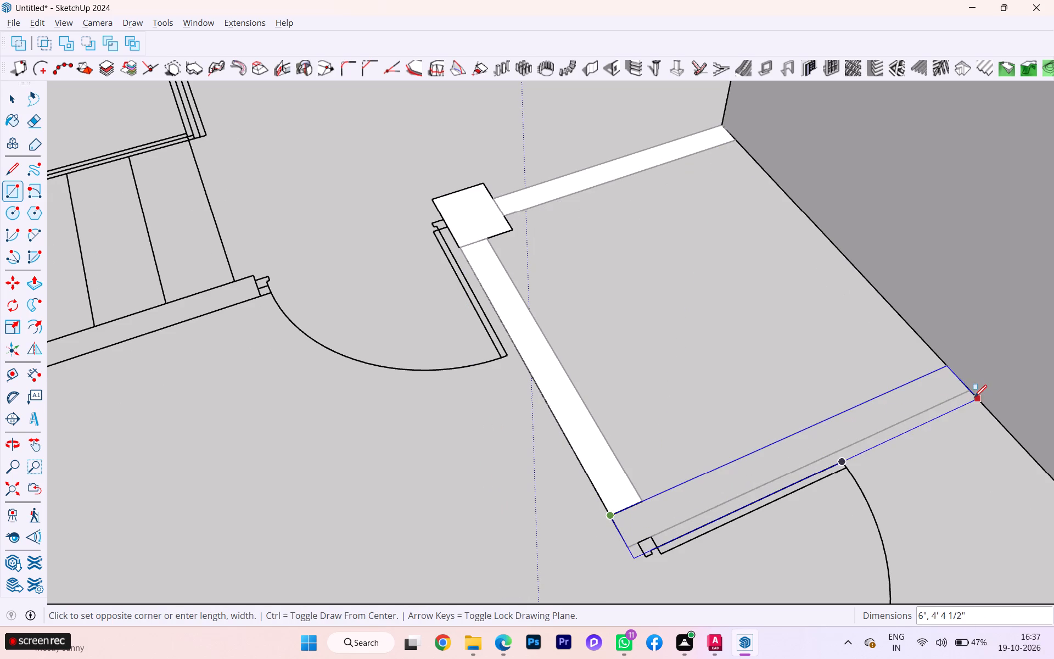
left_click(972, 393)
key("space")
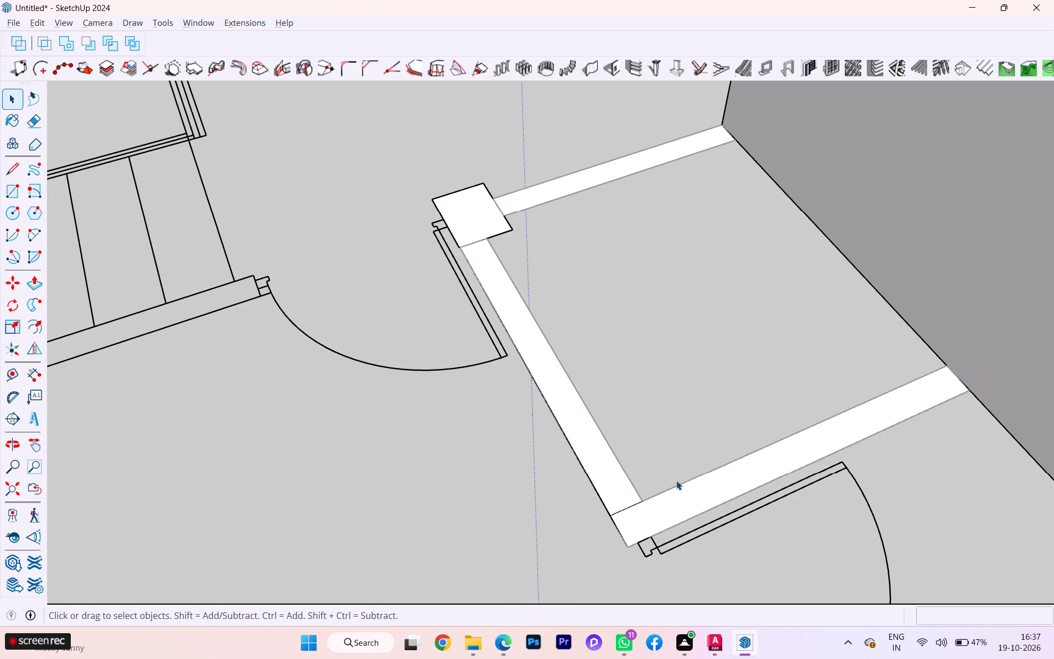
Erase the edge between the two wall rectangles at the outer corner, merging them into one L-shaped face.
key("e")
left_click(626, 511)
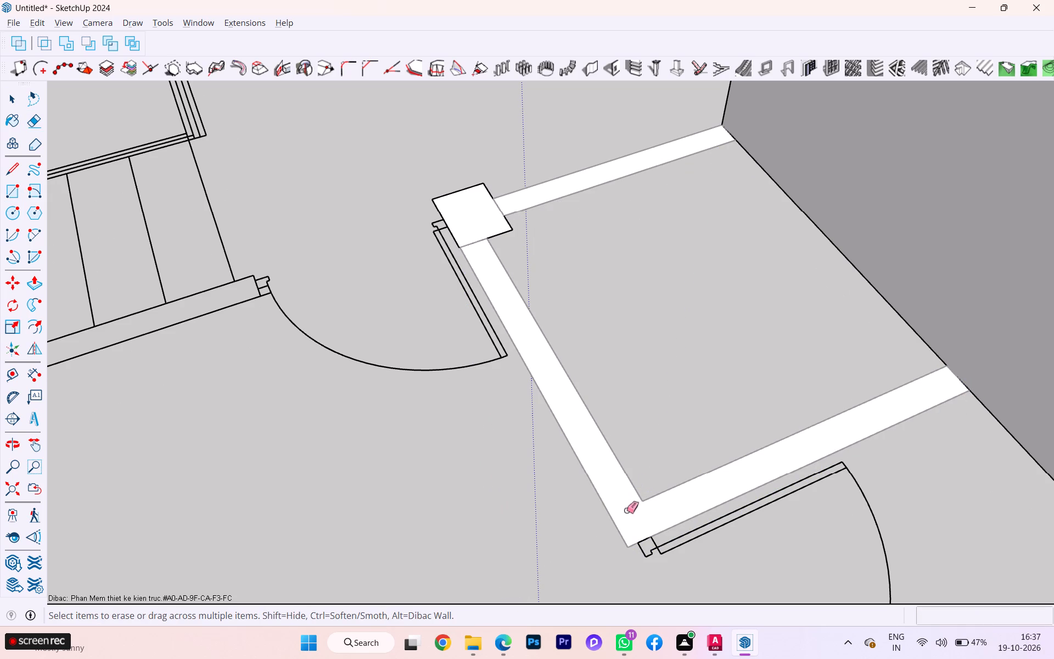
key("space")
Group the L-shaped wall face, the straight wall face and the column face of the small room together.
scroll(514, 254, "up", 2)
middle_click_drag(524, 263, 587, 282)
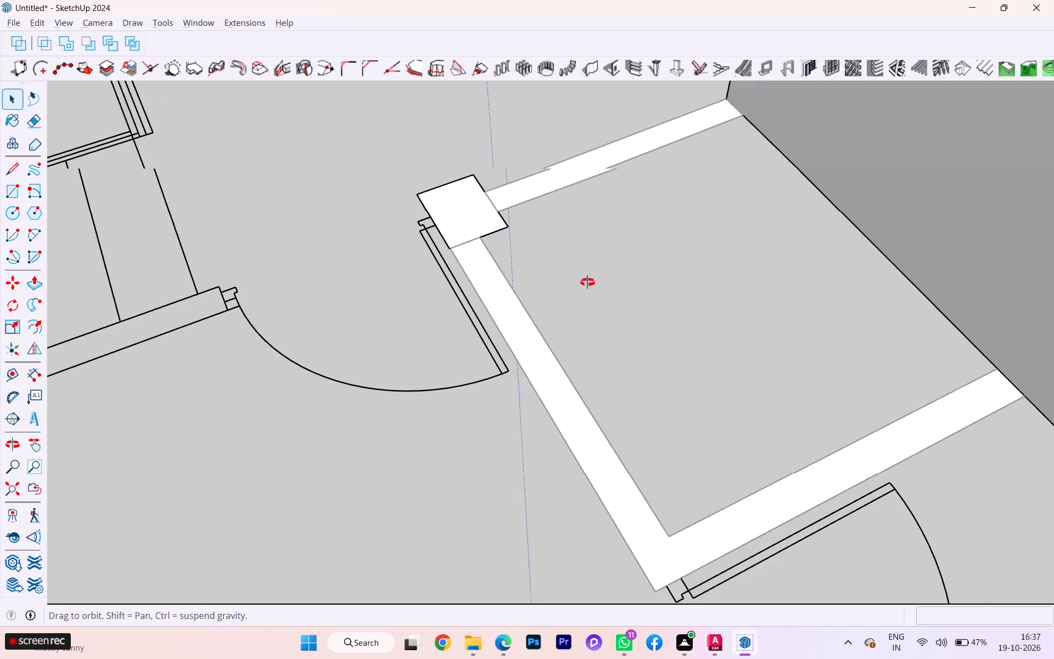
middle_click_drag(587, 282, 647, 286)
left_click(560, 365)
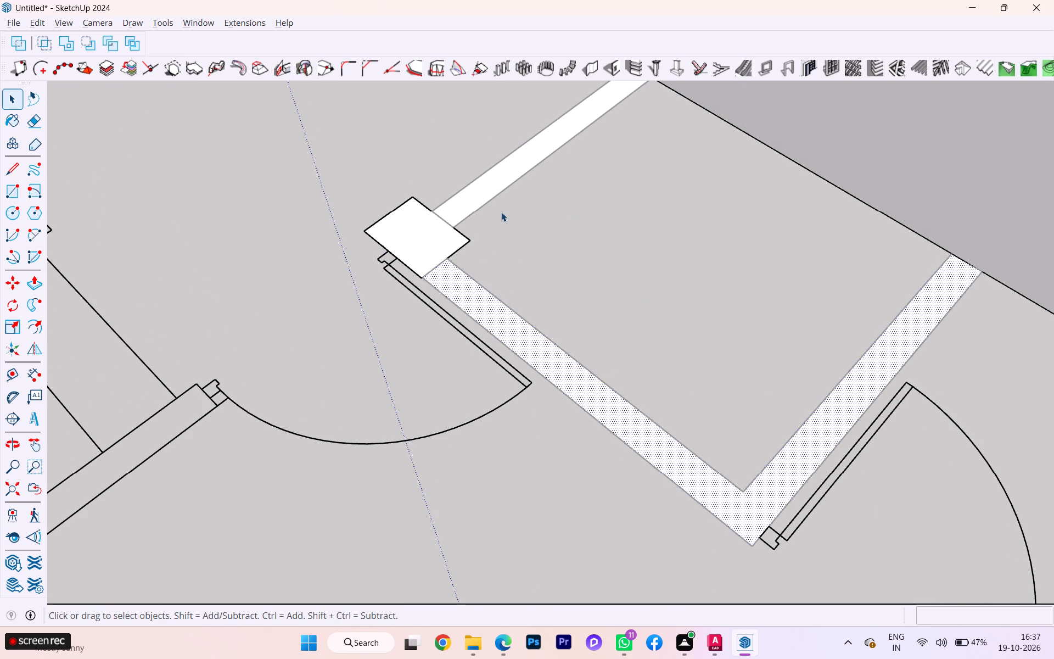
left_click(486, 194, "ctrl")
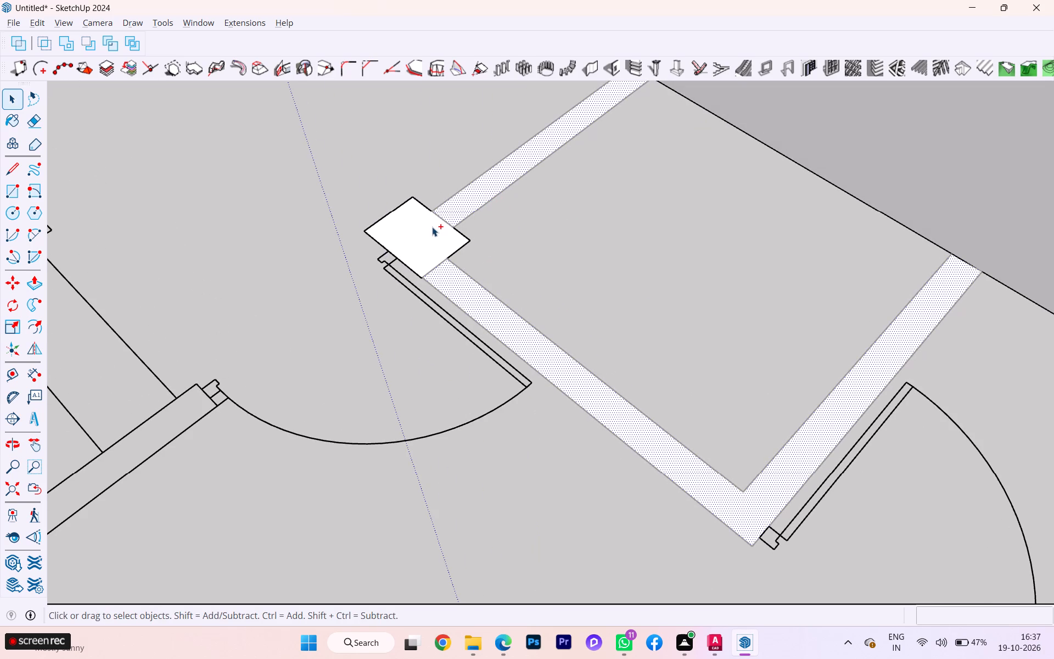
left_click(431, 228, "ctrl")
triple_click(455, 277)
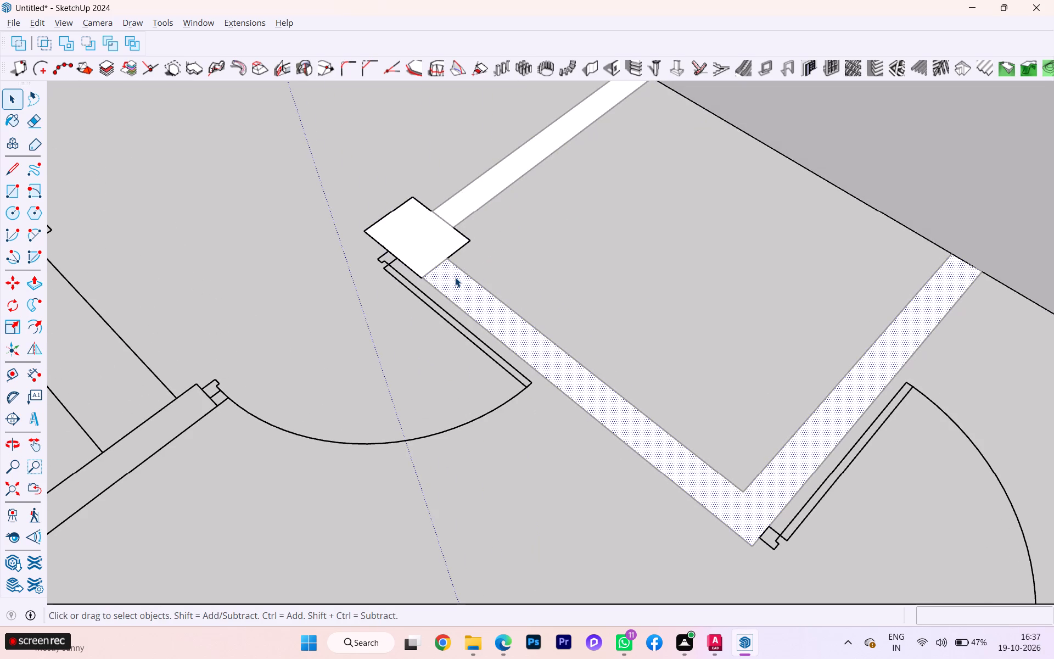
left_click(455, 277)
triple_click(455, 277)
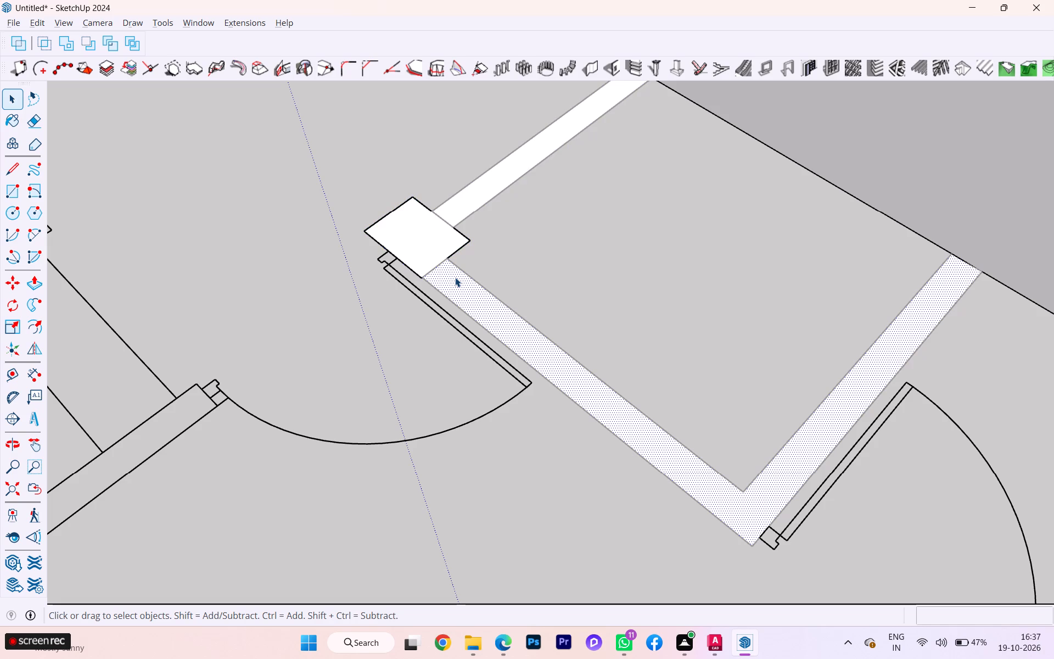
double_click(455, 277)
right_click(455, 277)
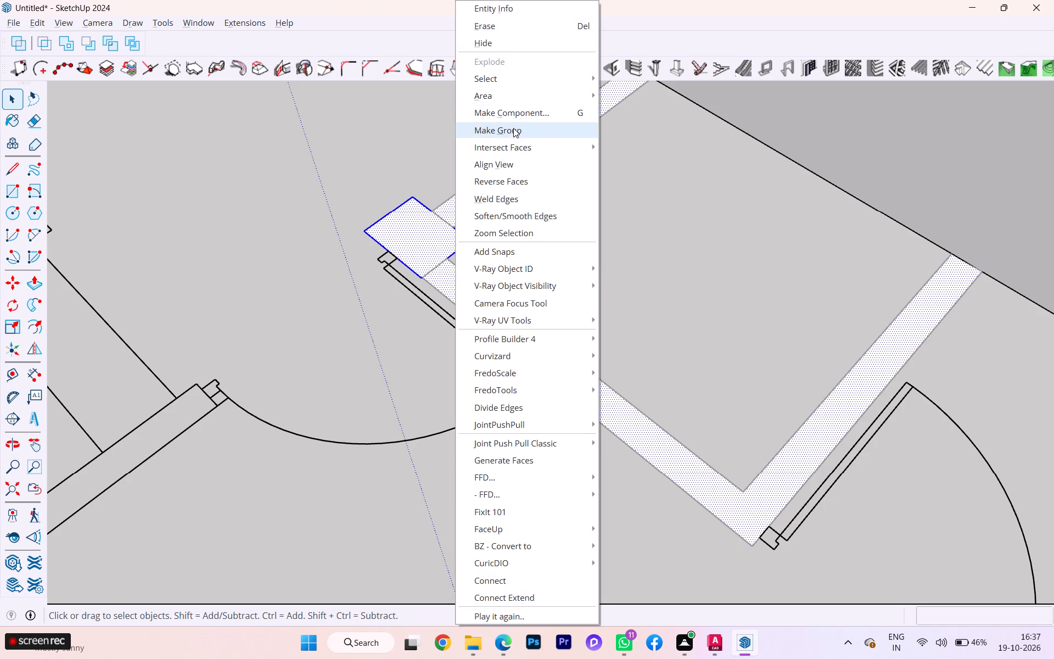
left_click(512, 131)
Open the small room's new wall and column group for editing with Push/Pull.
double_click(492, 307)
left_click(492, 307)
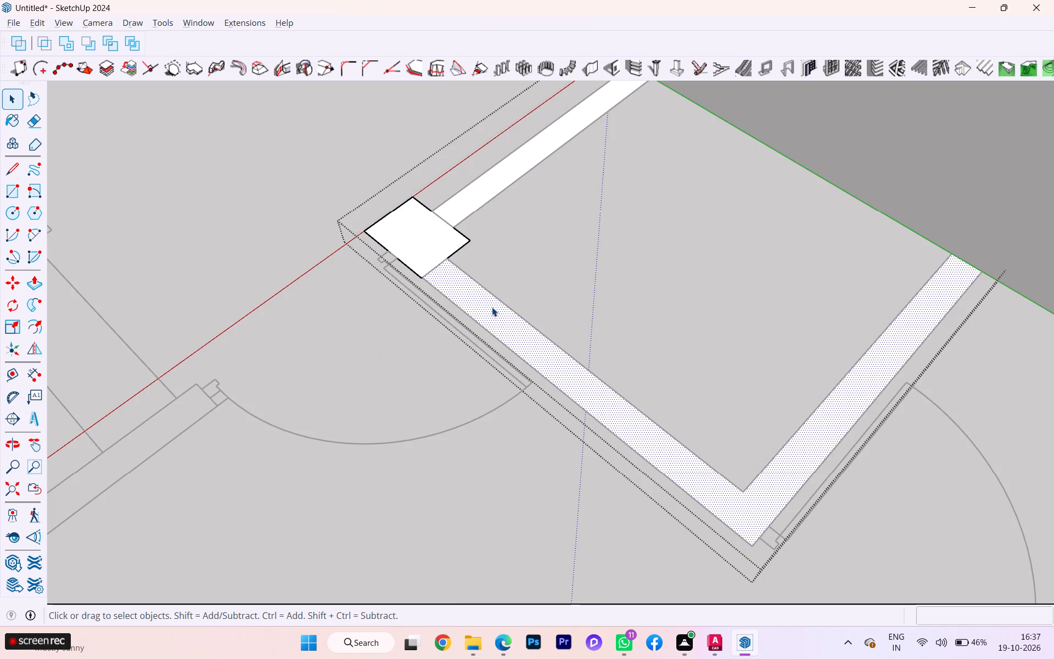
key("p")
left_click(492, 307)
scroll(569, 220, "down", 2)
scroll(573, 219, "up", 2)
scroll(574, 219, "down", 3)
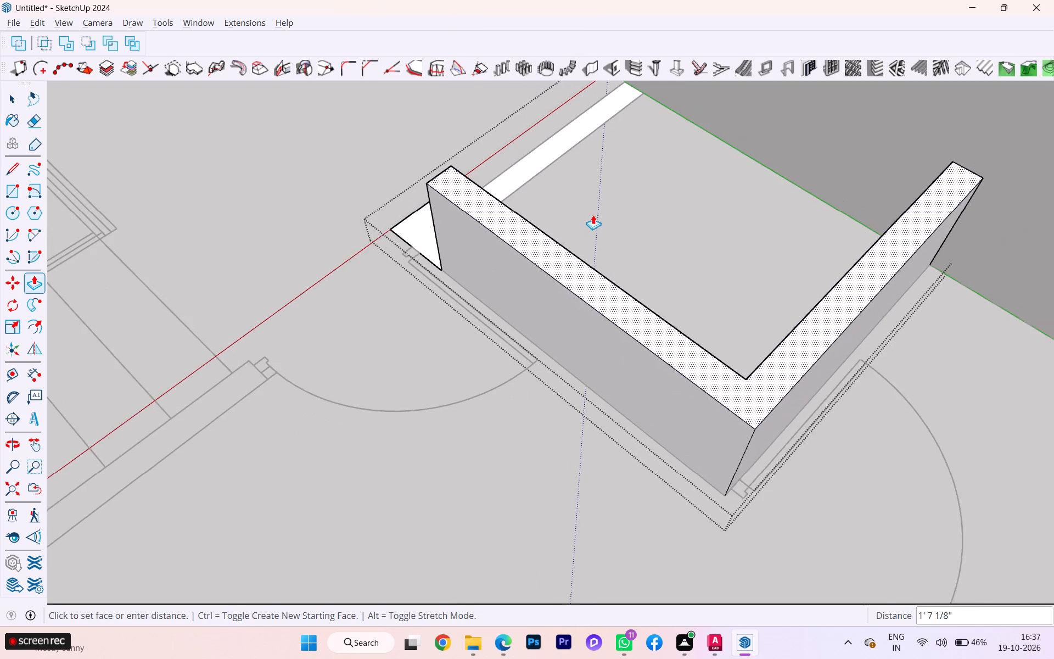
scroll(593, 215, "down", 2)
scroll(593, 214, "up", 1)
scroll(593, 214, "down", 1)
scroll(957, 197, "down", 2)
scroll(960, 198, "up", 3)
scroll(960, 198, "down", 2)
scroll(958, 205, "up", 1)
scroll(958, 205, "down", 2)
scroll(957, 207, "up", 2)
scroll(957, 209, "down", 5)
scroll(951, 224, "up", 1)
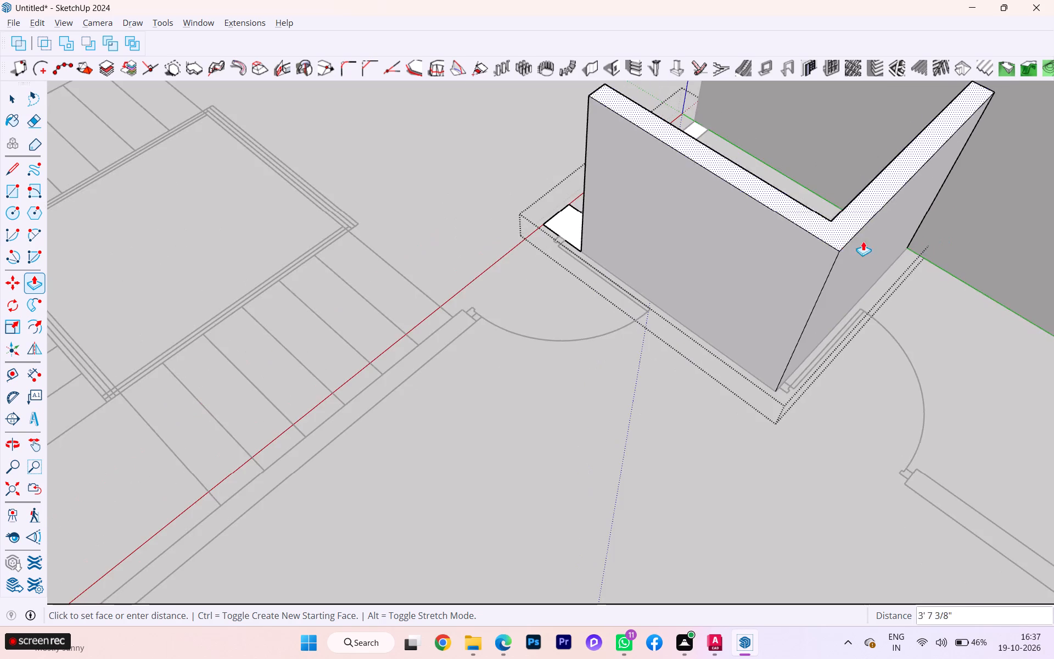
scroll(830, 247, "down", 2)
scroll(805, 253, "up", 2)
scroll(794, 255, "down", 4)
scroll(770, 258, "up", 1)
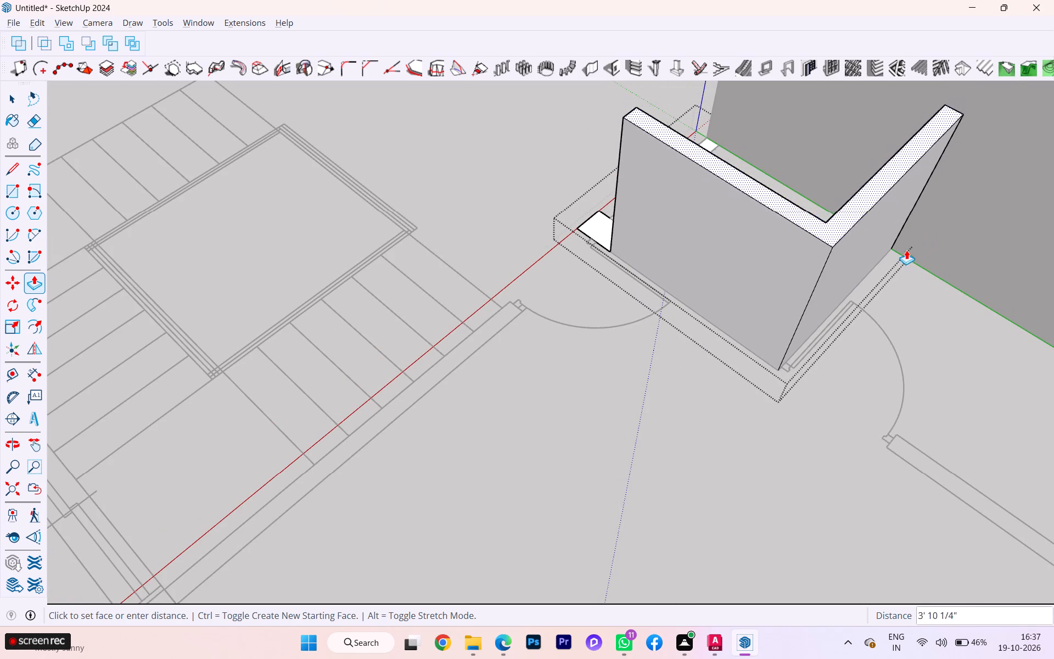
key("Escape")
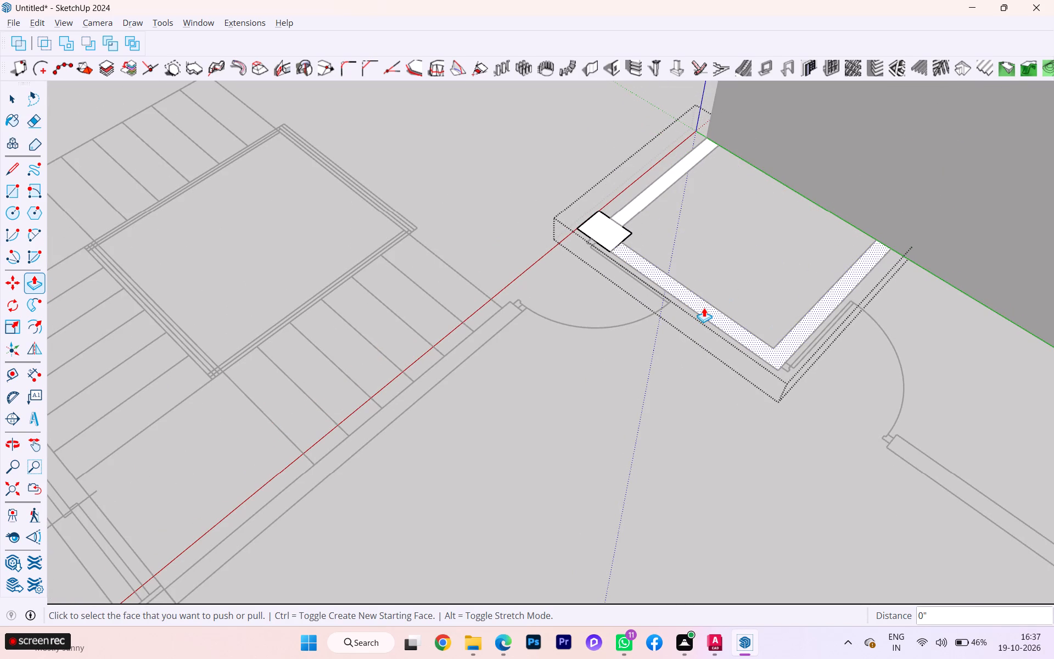
Pull the small room's straight wall between the column and the long wall up 10', matching the existing wall height.
scroll(702, 314, "down", 2)
middle_click_drag(702, 316, 958, 321)
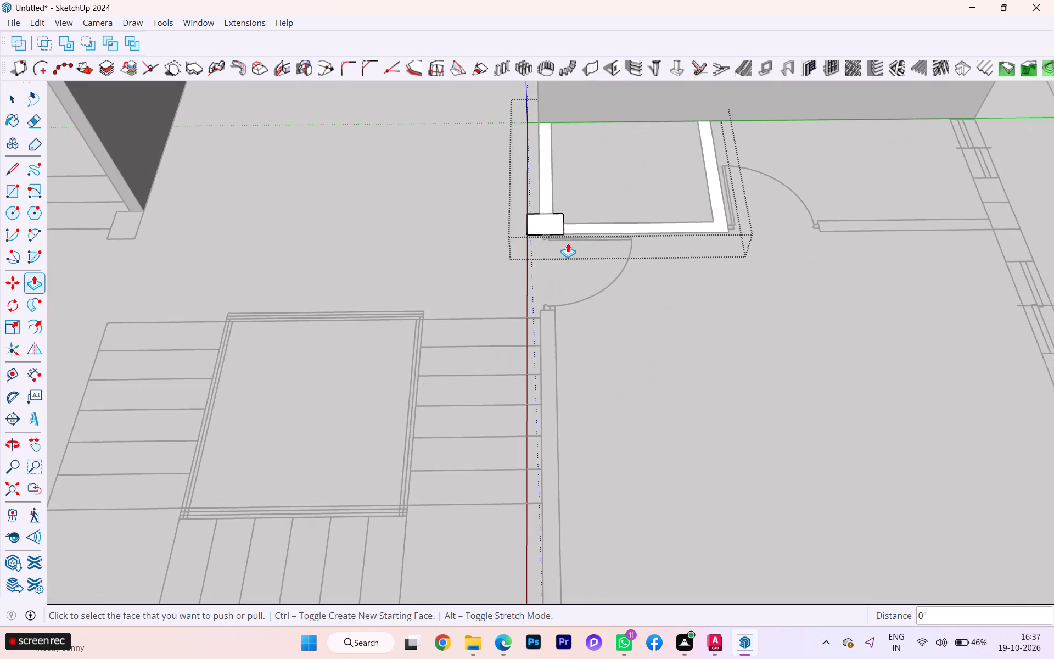
left_click(543, 185)
scroll(541, 141, "down", 4)
scroll(541, 154, "up", 1)
scroll(541, 154, "down", 2)
scroll(544, 154, "up", 3)
scroll(544, 154, "down", 3)
scroll(544, 160, "up", 3)
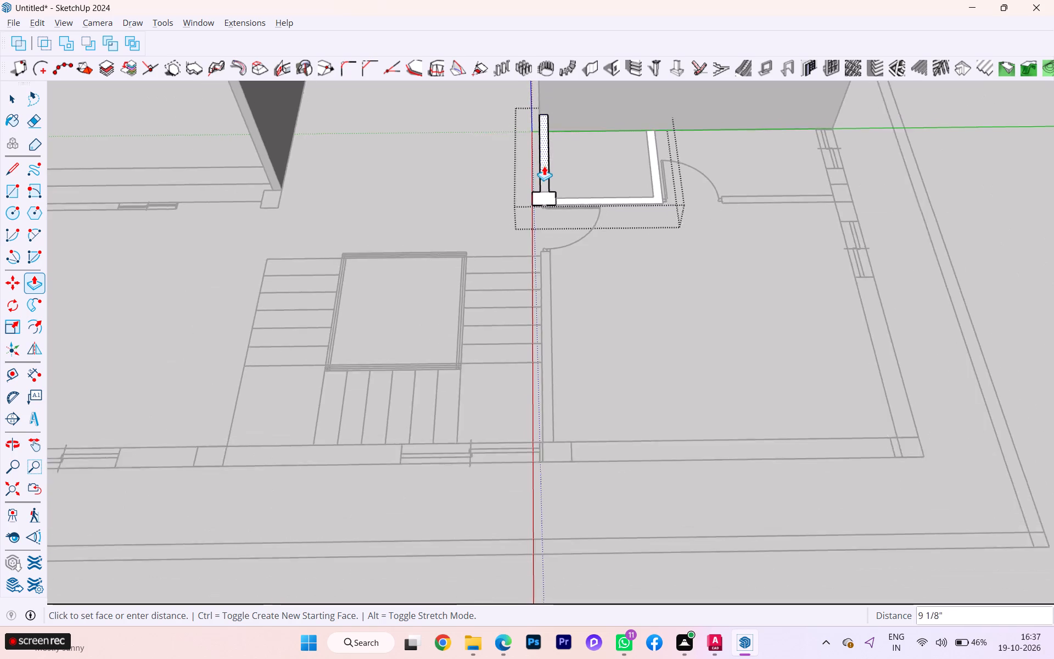
scroll(545, 172, "down", 1)
scroll(545, 173, "up", 3)
scroll(545, 173, "down", 2)
scroll(545, 174, "up", 2)
scroll(545, 175, "down", 6)
middle_click_drag(539, 187, 817, 205)
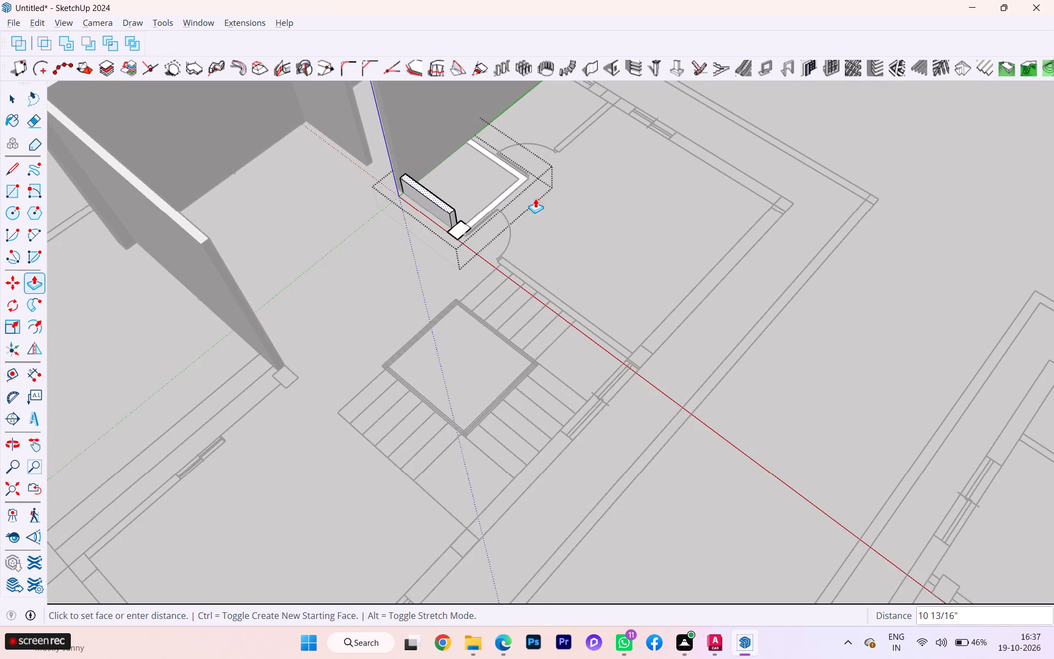
scroll(532, 197, "down", 1)
scroll(532, 197, "up", 1)
scroll(532, 197, "down", 3)
scroll(543, 198, "up", 1)
scroll(543, 199, "down", 1)
scroll(544, 200, "up", 2)
scroll(545, 200, "down", 10)
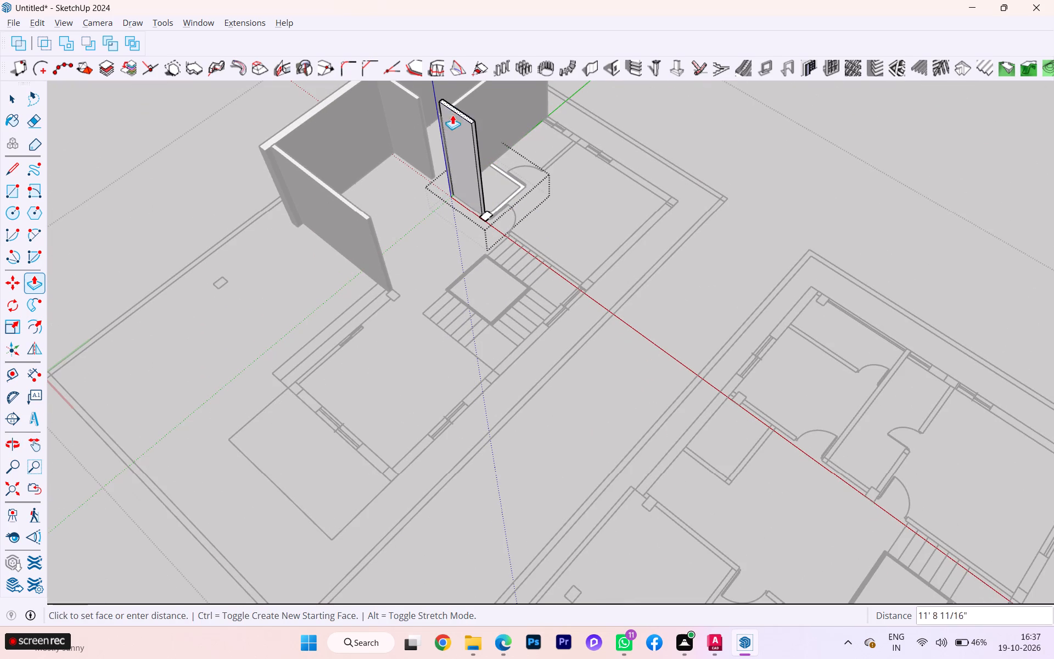
left_click(446, 115)
Pull the small room's corner column up 10', level with the adjoining straight wall.
scroll(502, 204, "up", 9)
scroll(492, 207, "down", 3)
scroll(492, 207, "up", 1)
scroll(492, 207, "down", 2)
scroll(492, 207, "up", 3)
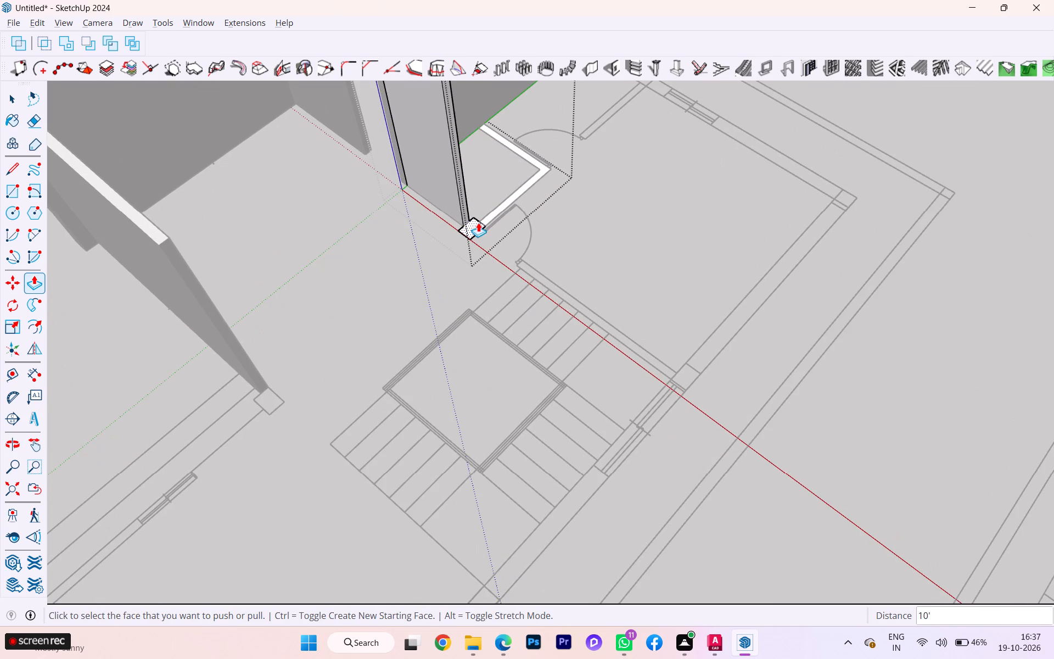
left_click(478, 222)
scroll(476, 163, "down", 1)
scroll(476, 161, "up", 3)
scroll(476, 161, "down", 5)
scroll(476, 161, "up", 1)
scroll(476, 161, "down", 1)
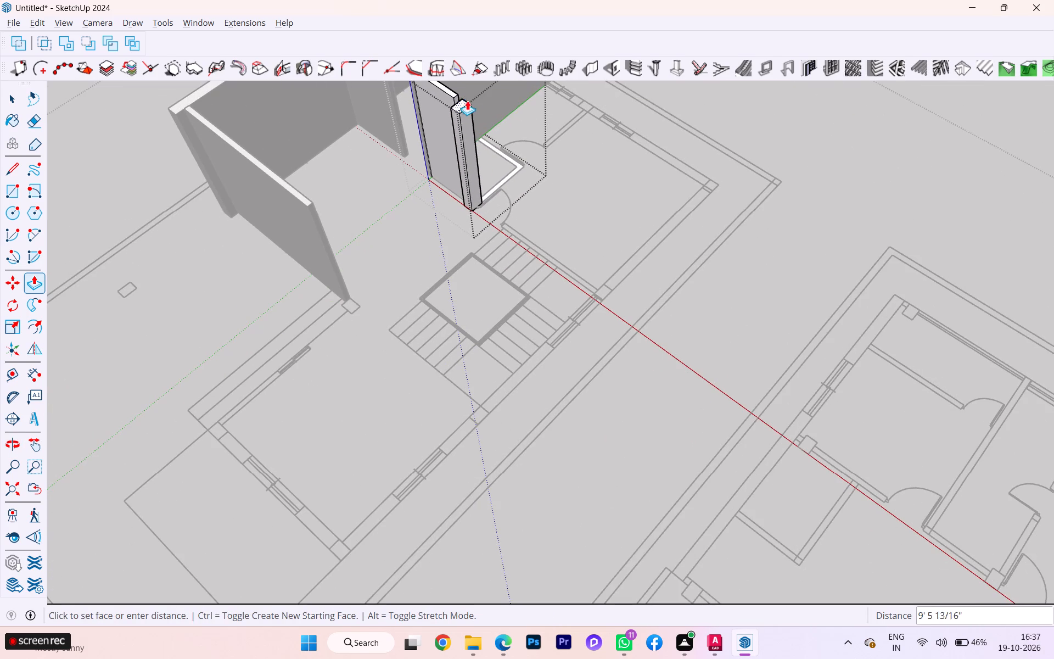
left_click(451, 89)
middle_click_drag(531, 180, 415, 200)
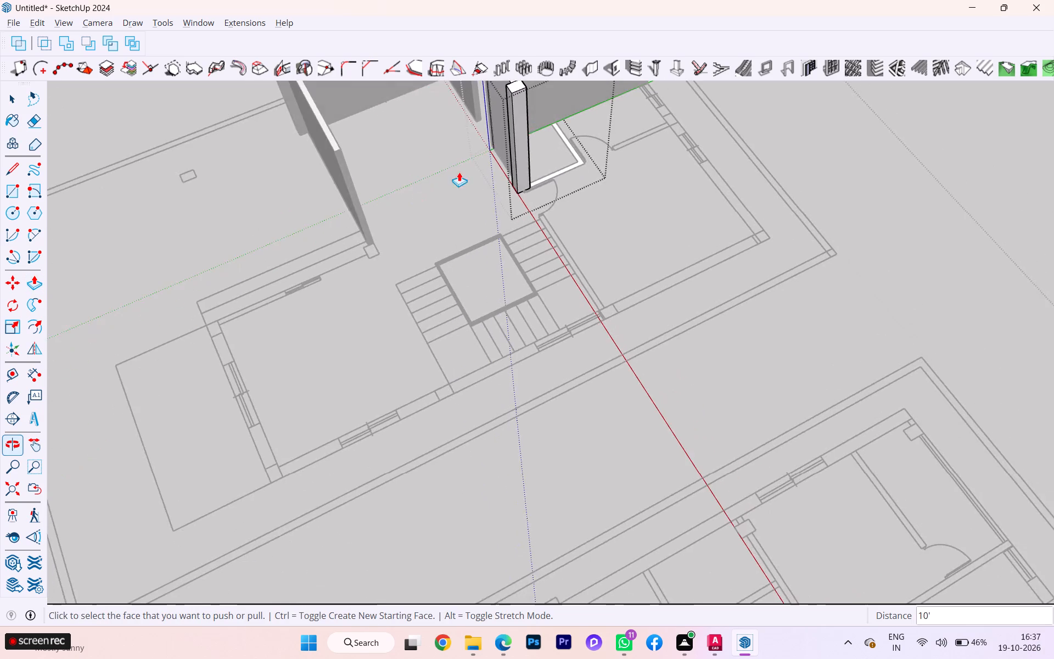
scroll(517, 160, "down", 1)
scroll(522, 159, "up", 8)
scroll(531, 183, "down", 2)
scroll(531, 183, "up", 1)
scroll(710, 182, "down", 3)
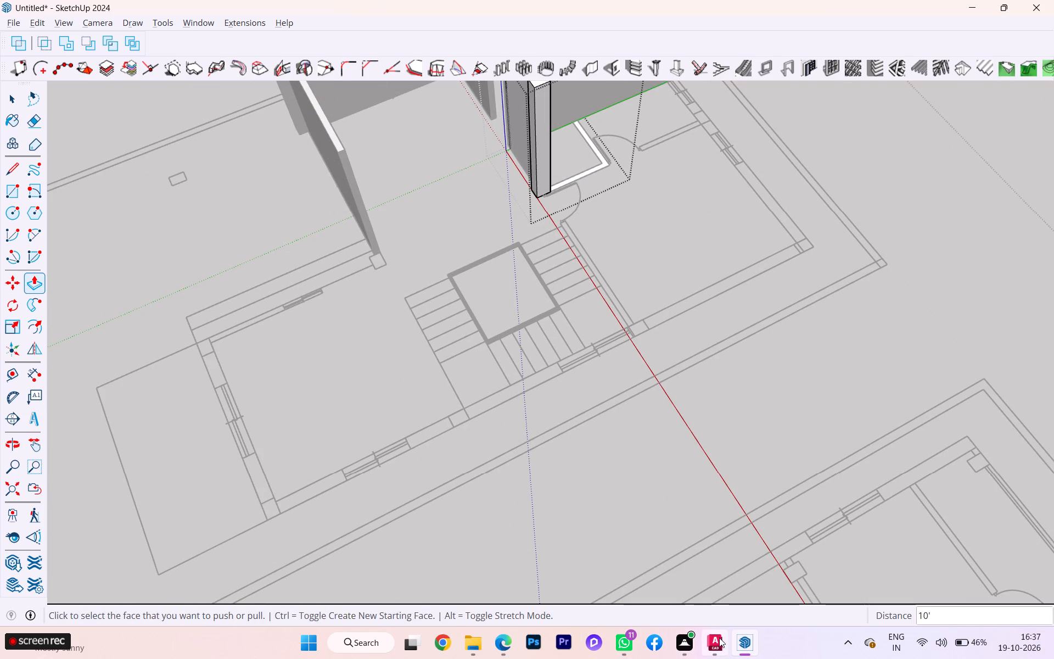
Switch to AutoCAD and examine the wall, column and door layout around the small room in the floor plans.
left_click(705, 590)
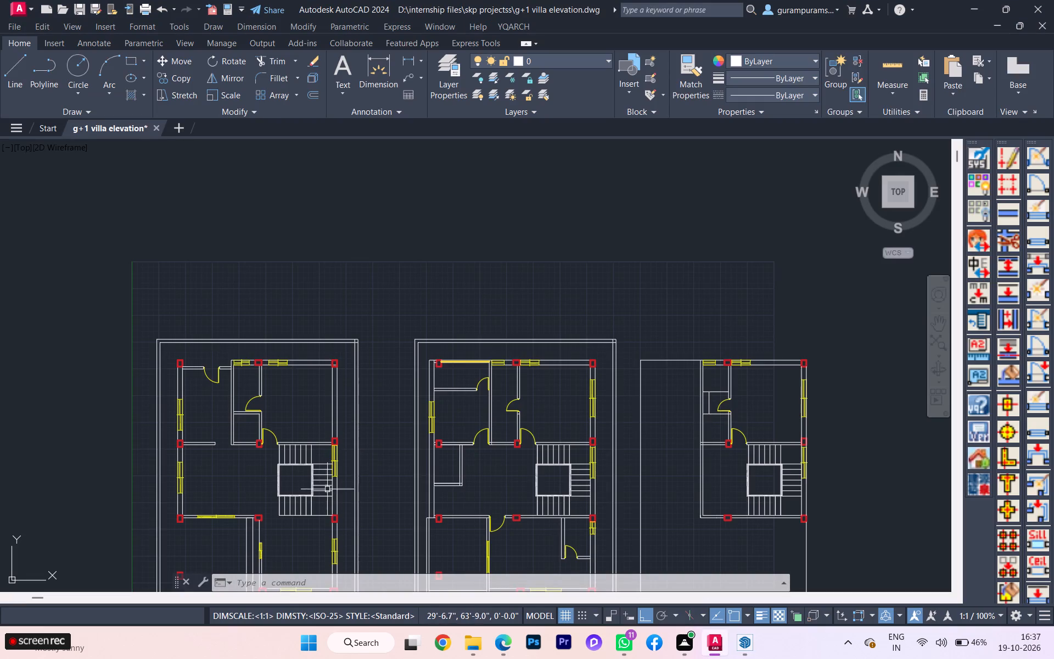
scroll(318, 499, "up", 2)
scroll(348, 478, "down", 1)
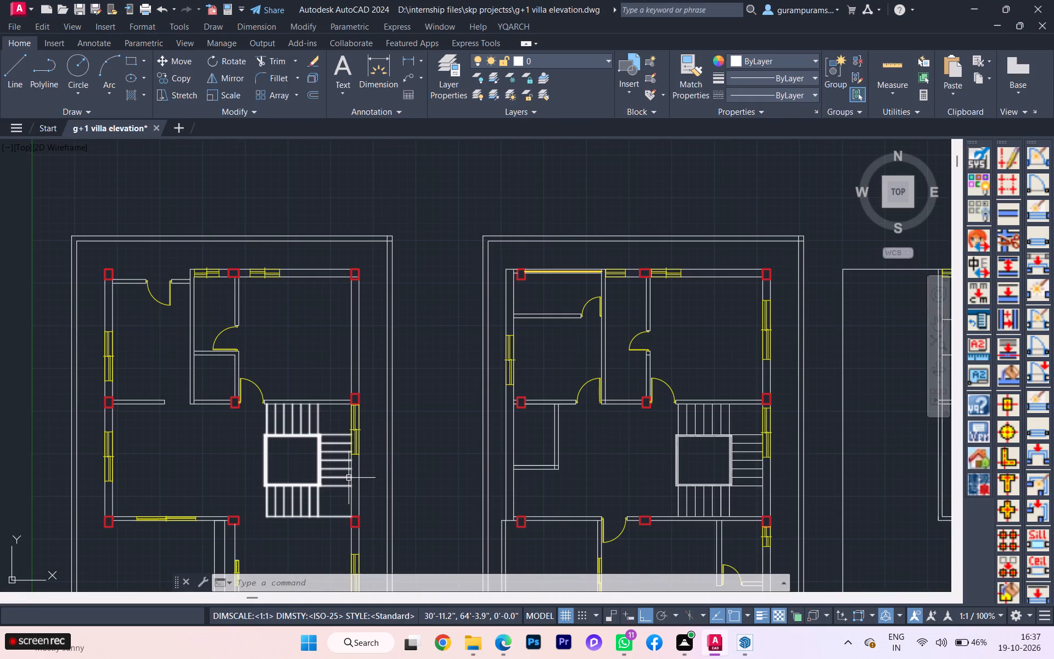
scroll(621, 388, "up", 2)
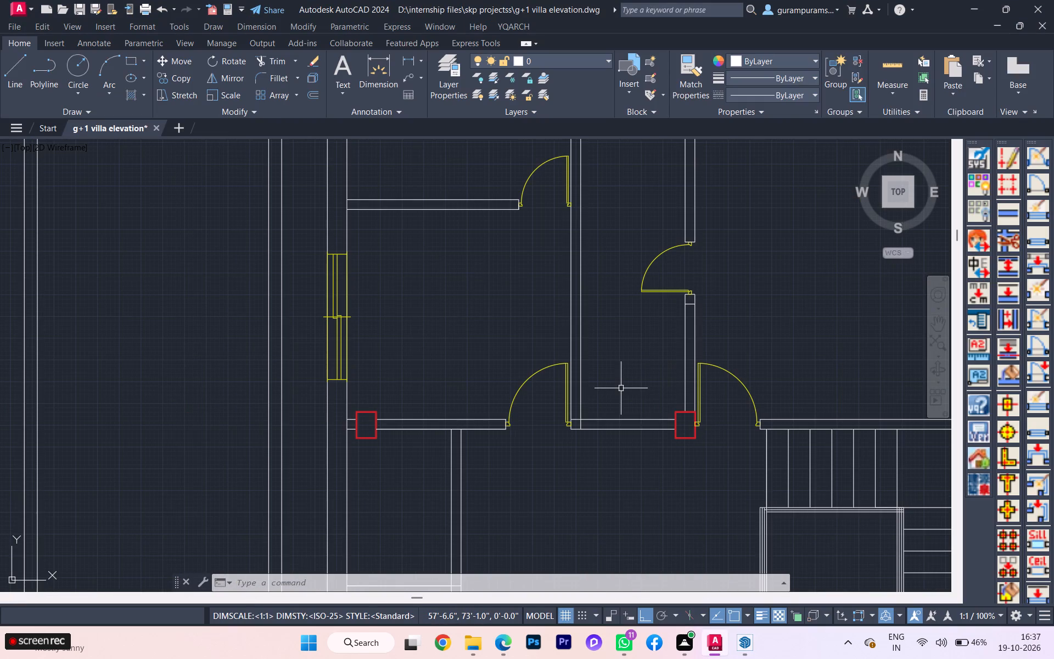
scroll(621, 388, "down", 2)
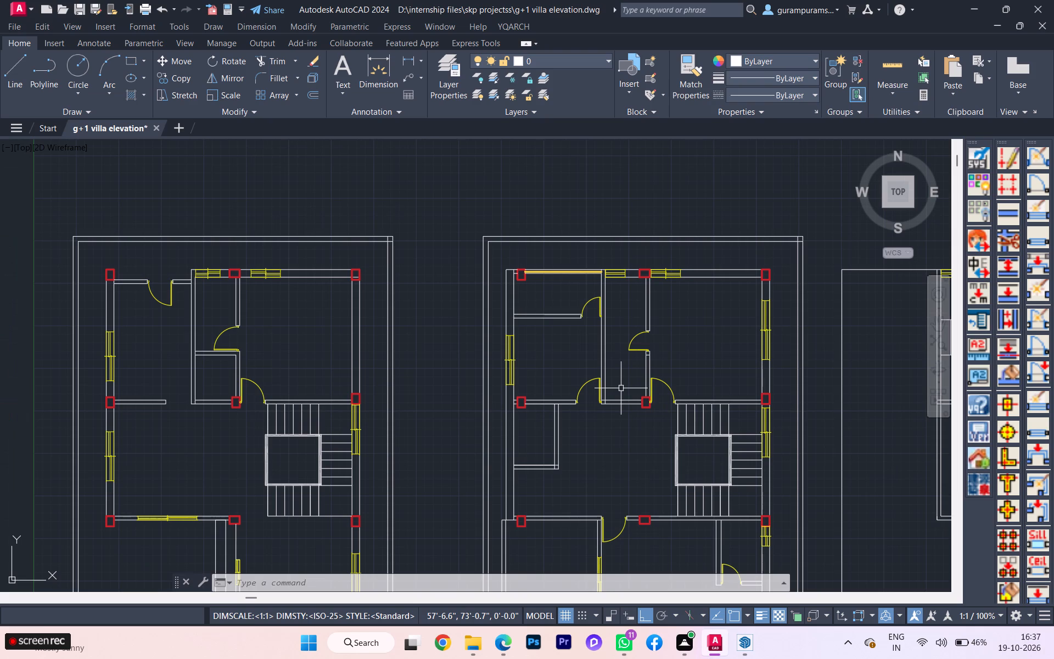
scroll(621, 388, "down", 1)
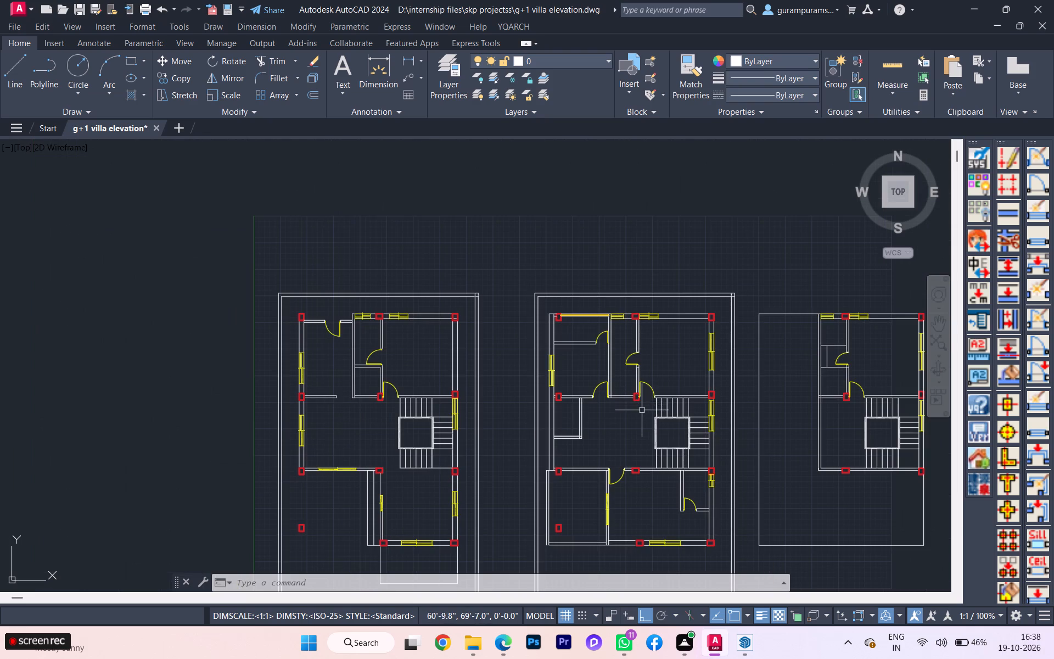
scroll(642, 411, "down", 1)
scroll(643, 412, "up", 2)
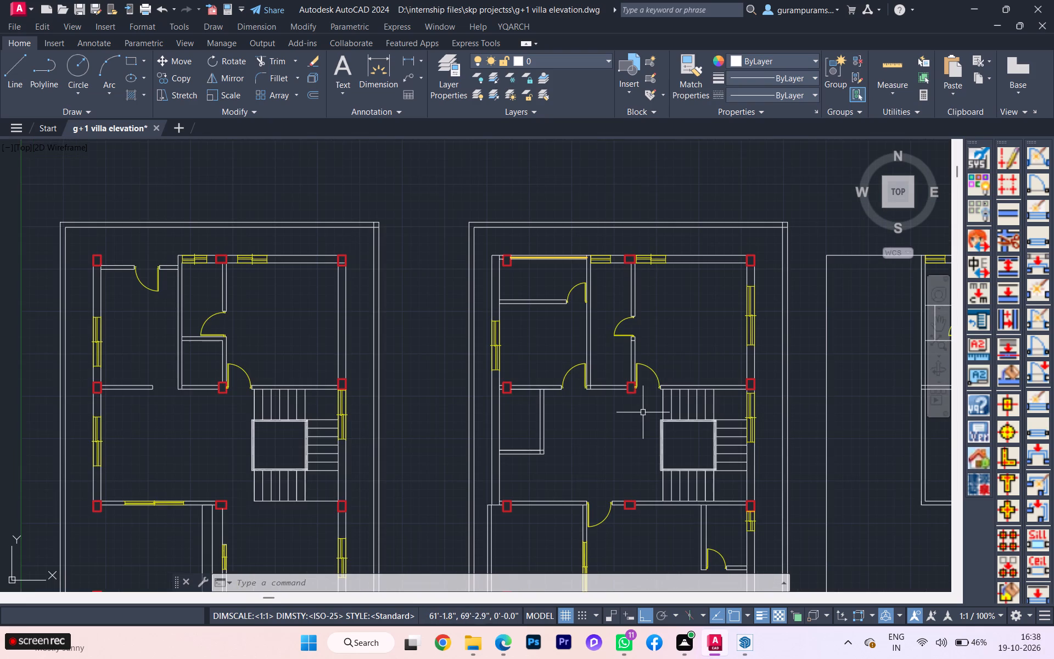
scroll(643, 412, "down", 2)
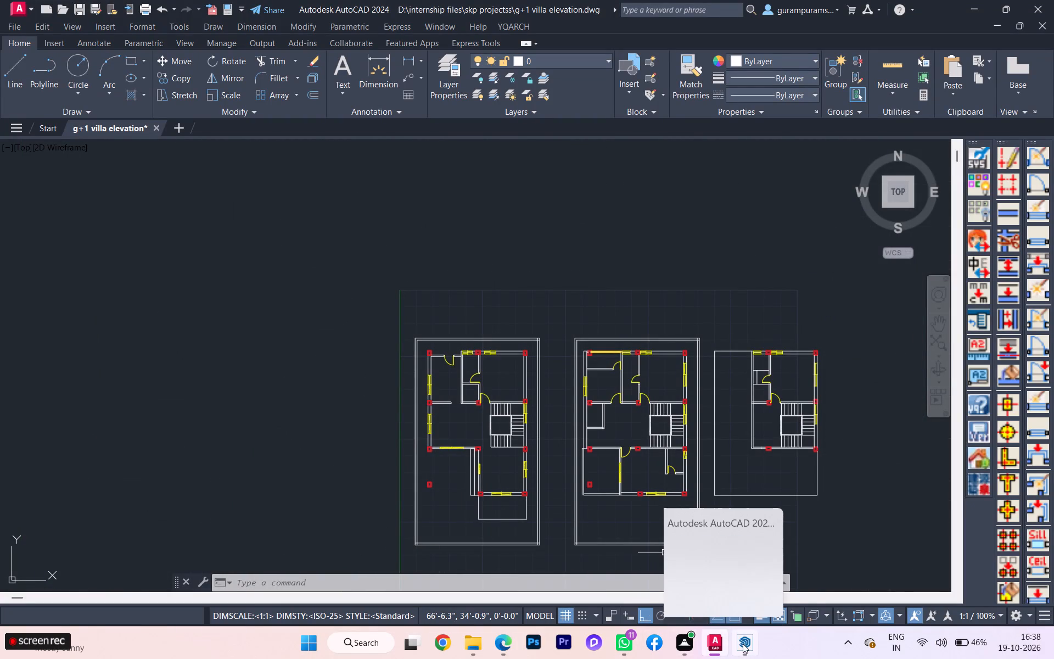
Back in SketchUp, pull the small room's L-shaped wall up 10', level with the top of its corner column.
left_click(757, 586)
scroll(553, 300, "up", 2)
scroll(589, 271, "down", 1)
scroll(589, 271, "up", 3)
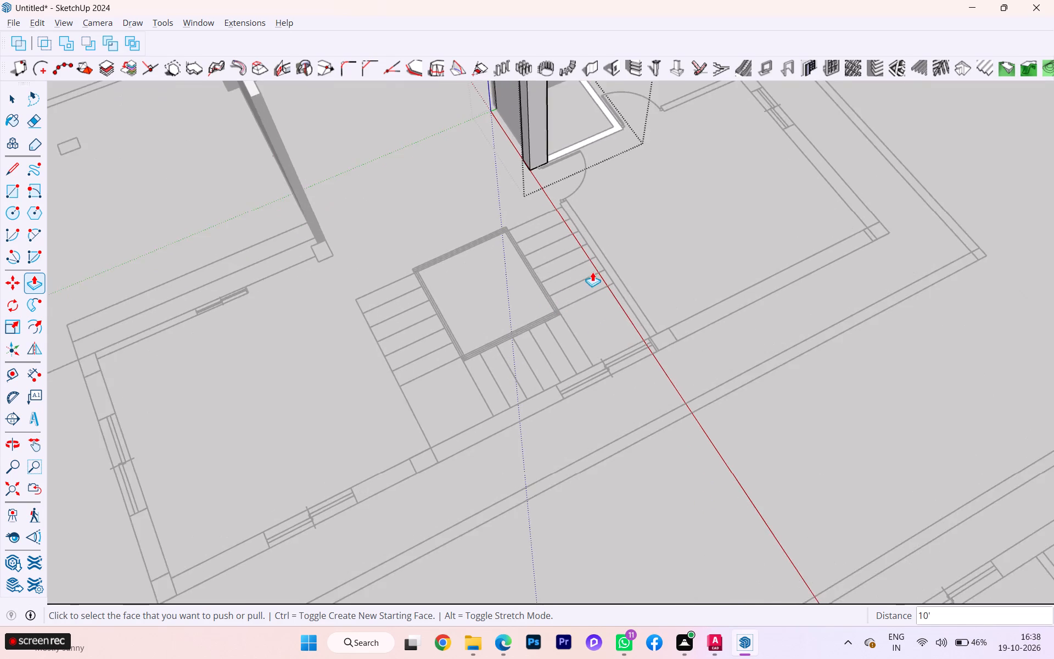
middle_click_drag(592, 272, 375, 270)
scroll(647, 227, "up", 2)
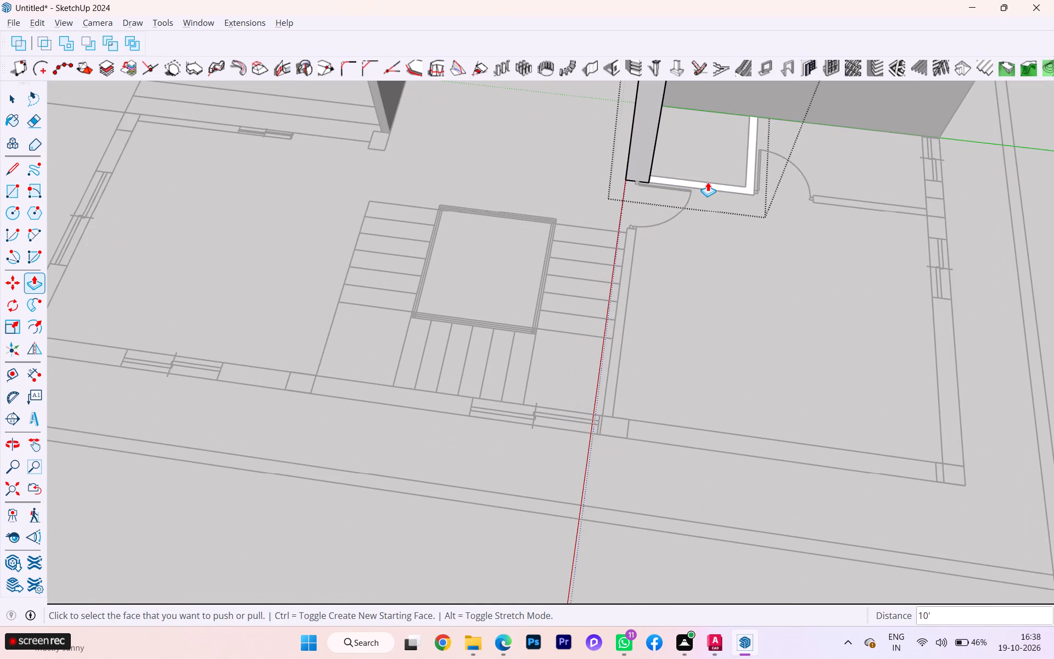
left_click(750, 184)
scroll(752, 165, "down", 11)
scroll(753, 165, "up", 3)
scroll(753, 165, "down", 2)
scroll(755, 176, "up", 3)
scroll(755, 177, "down", 4)
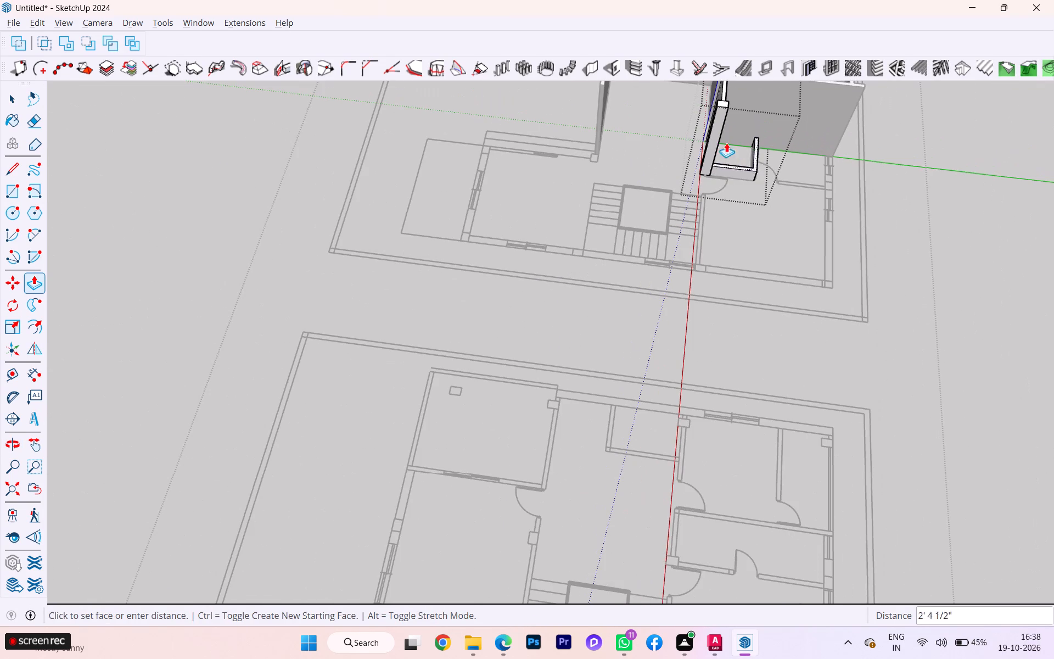
left_click(718, 106)
key("space")
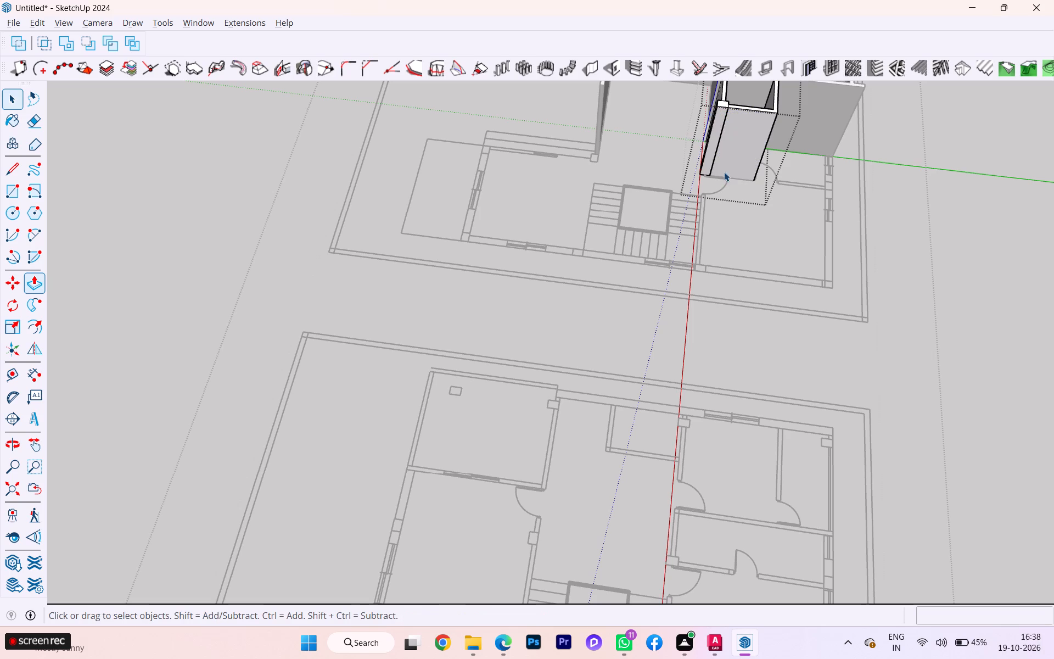
Leave the small room's wall group and the enclosing floor-plan group, returning to the top level of the model.
left_click(587, 335)
scroll(710, 279, "down", 1)
middle_click_drag(710, 278, 791, 264)
scroll(794, 264, "down", 1)
scroll(794, 264, "up", 2)
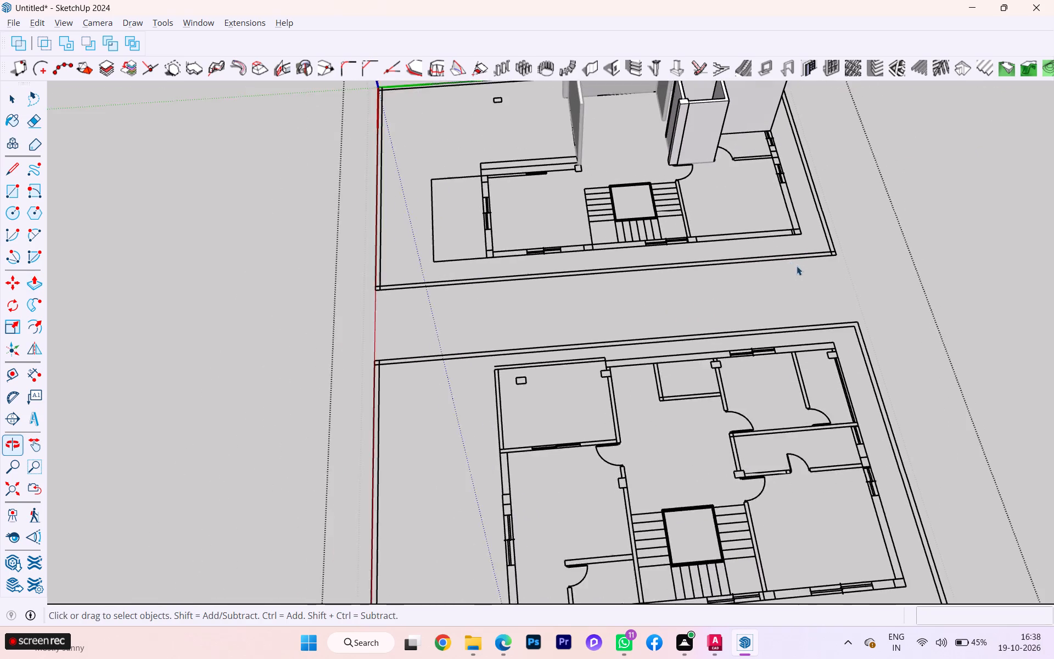
middle_click_drag(723, 255, 1028, 203)
scroll(399, 301, "down", 7)
scroll(399, 310, "up", 3)
scroll(400, 310, "down", 1)
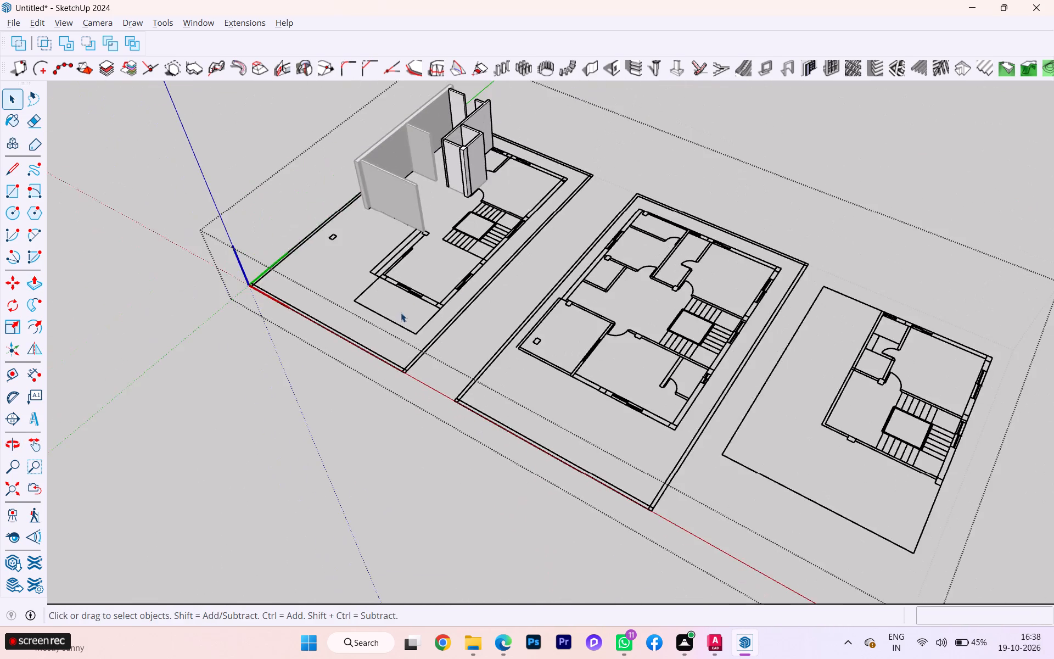
scroll(401, 312, "down", 1)
middle_click_drag(405, 316, 508, 315)
left_click(507, 317)
left_click(248, 368)
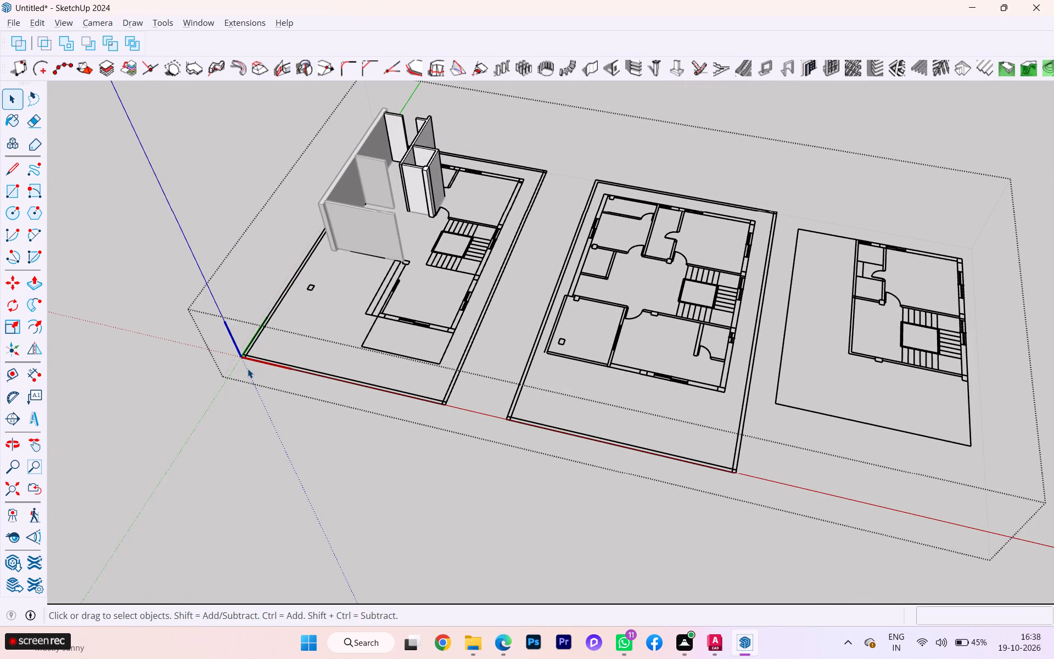
left_click(193, 410)
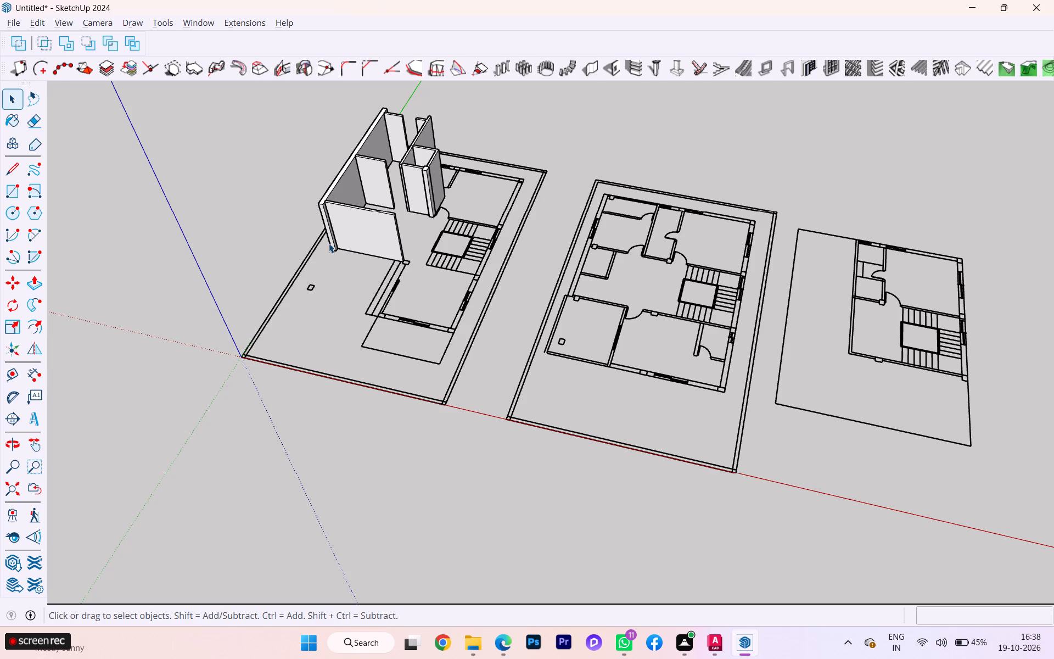
Explode the floor-plan group that holds all three plans and the small room's walls.
left_click(329, 243)
scroll(359, 229, "up", 2)
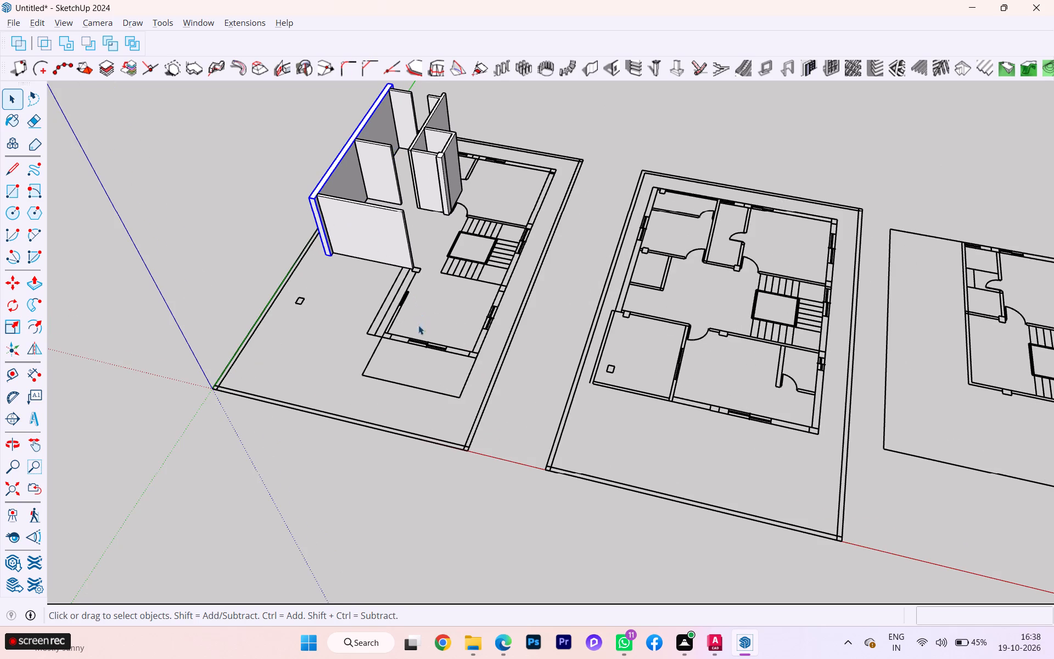
left_click(412, 340)
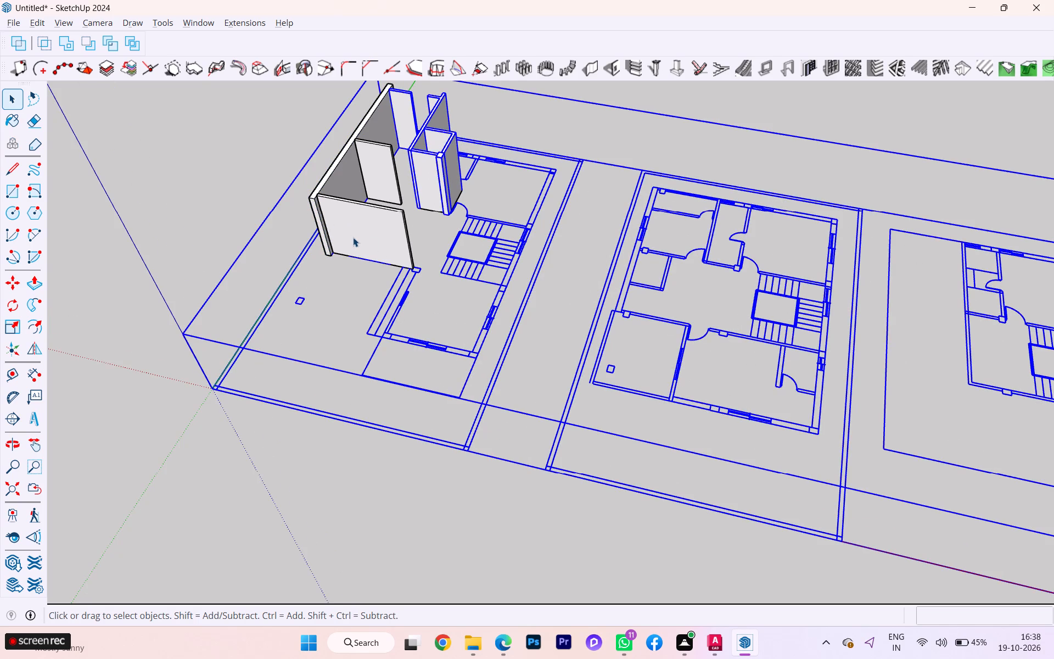
double_click(395, 332)
left_click(399, 337)
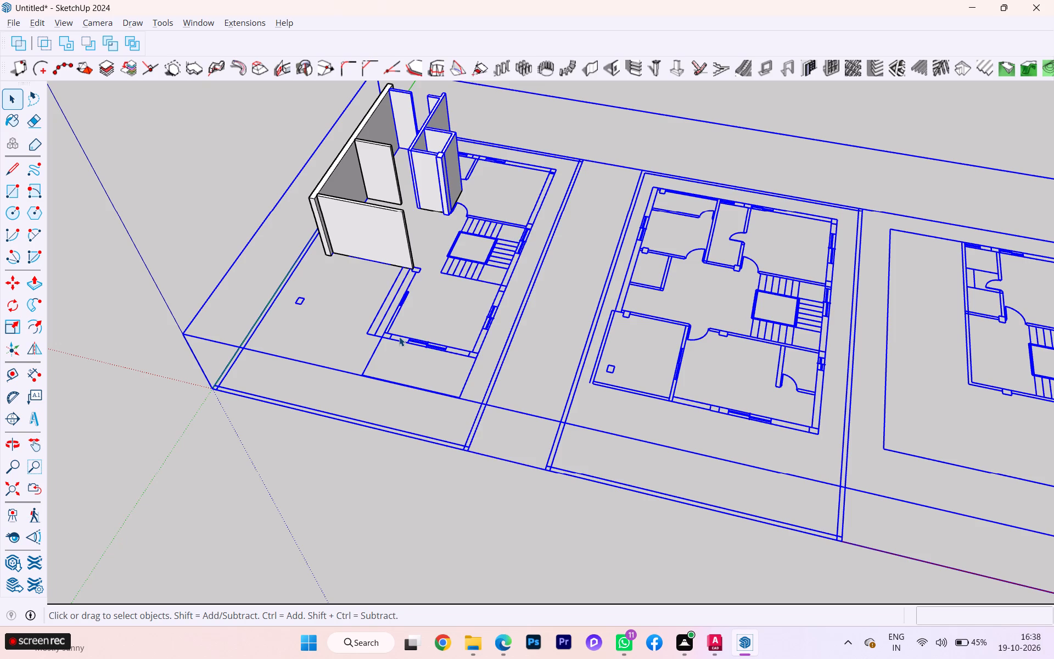
right_click(399, 337)
left_click(446, 116)
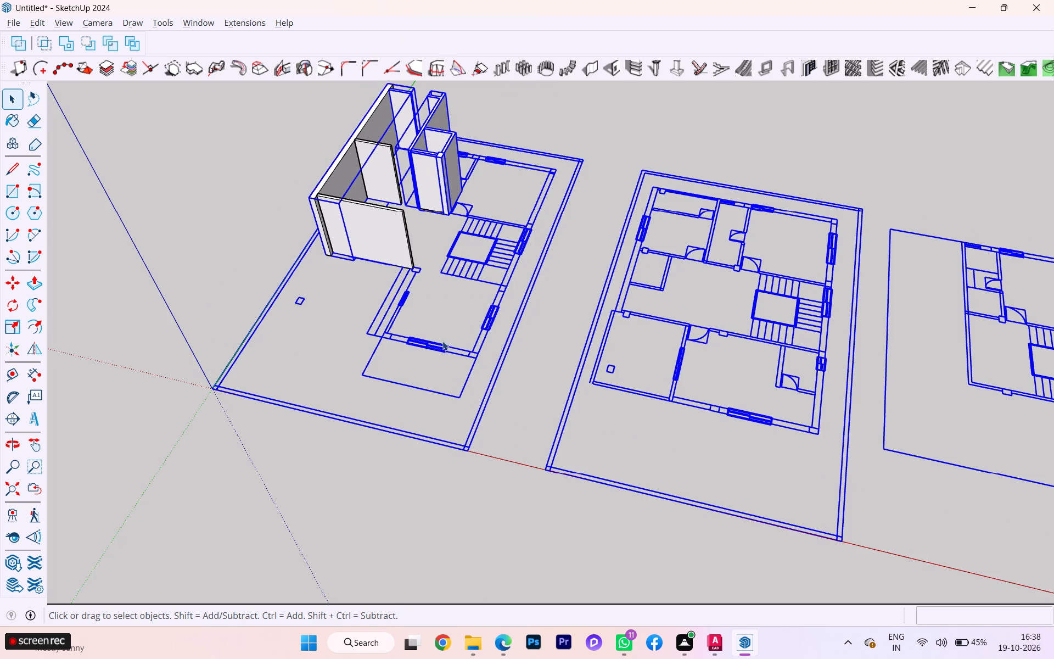
Check by selecting them one at a time that the raised walls and plan lines are separate objects, and clear the selection.
left_click(357, 325)
left_click(354, 245)
left_click(427, 167)
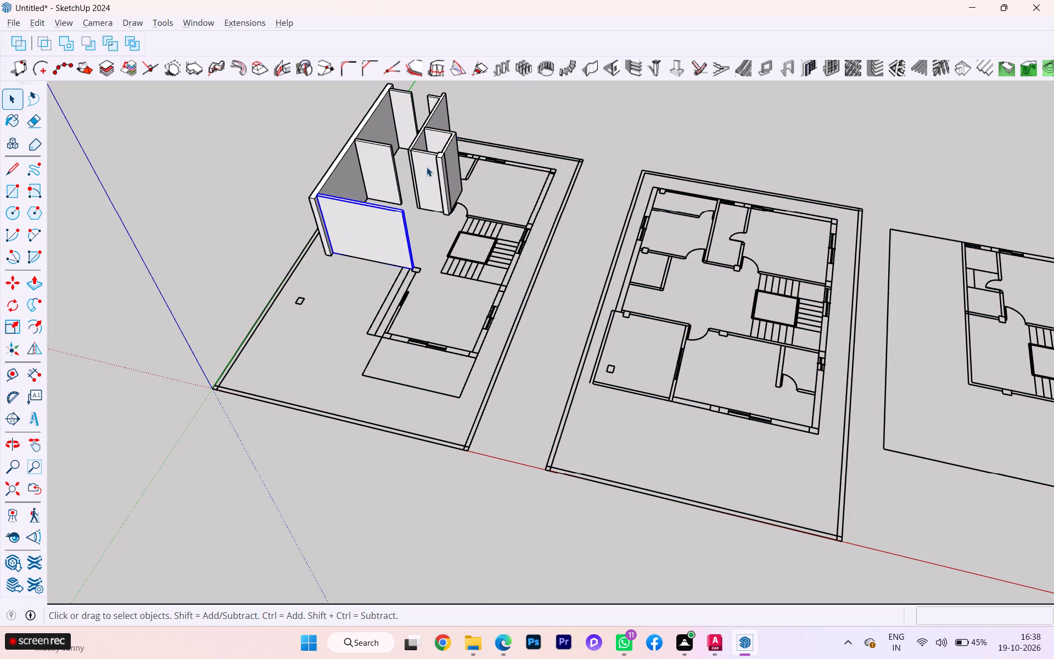
left_click(384, 165)
left_click(369, 135)
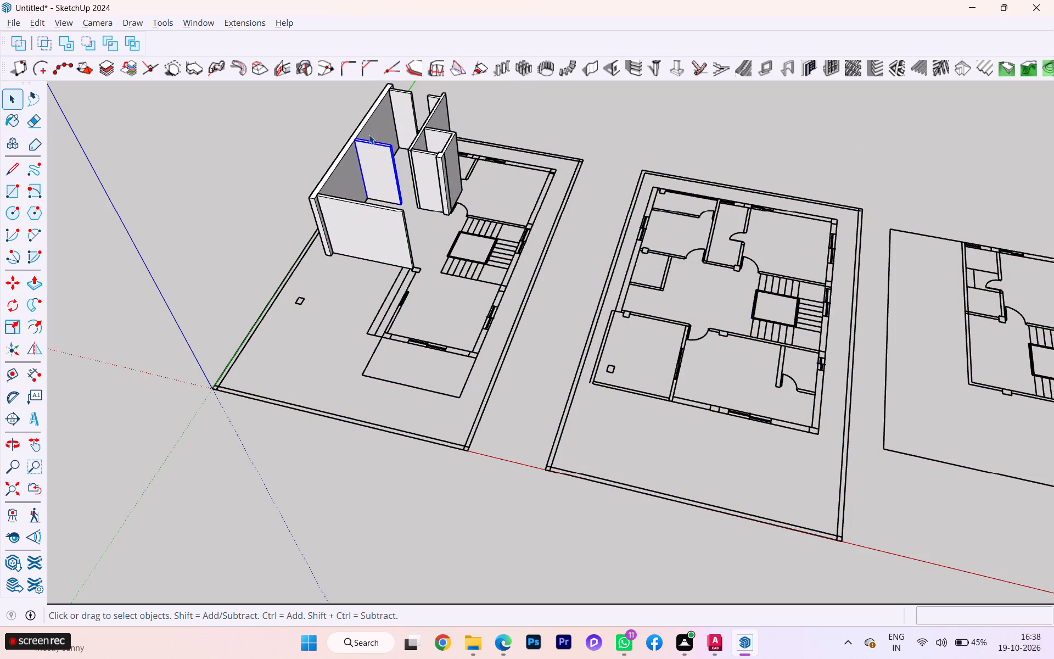
left_click(473, 343)
left_click(474, 349)
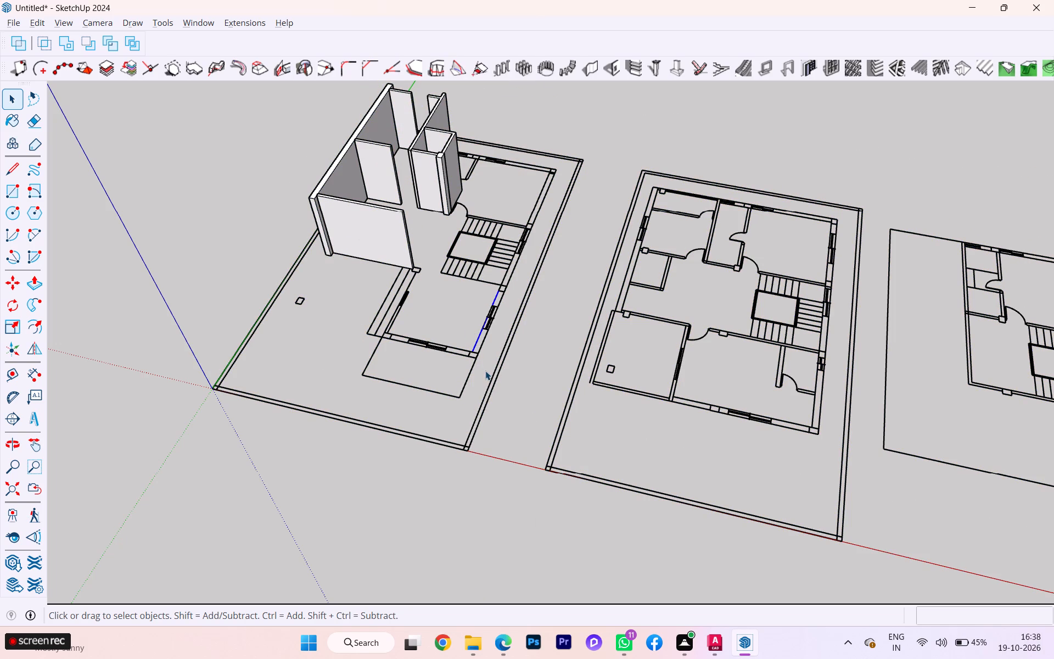
left_click(498, 375)
key("Escape")
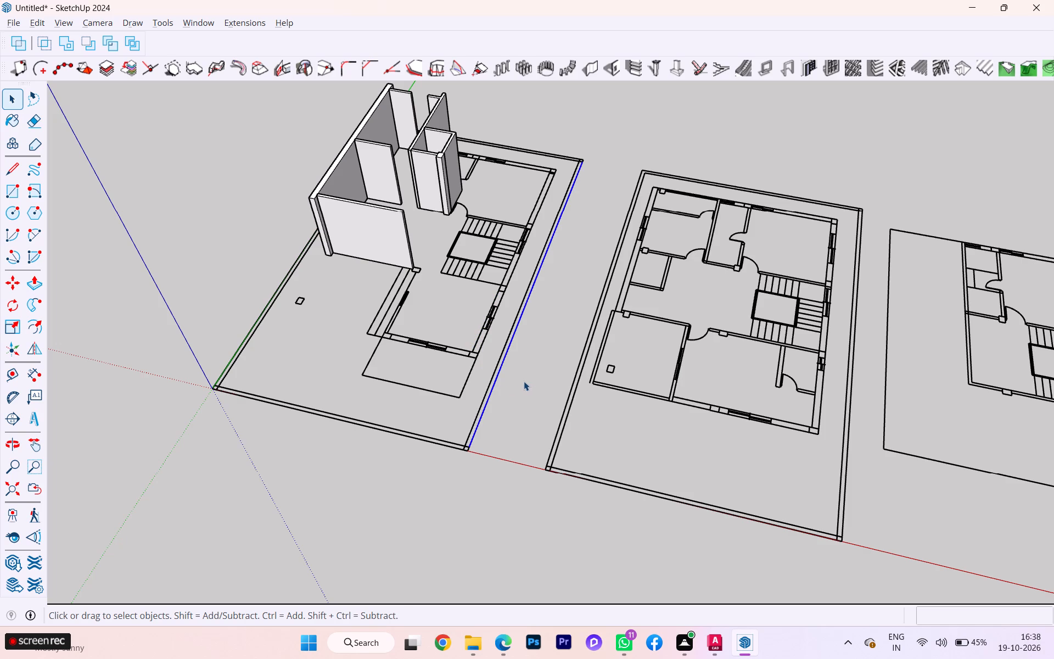
left_click(524, 381)
Examine the raised ground-floor walls and the small room's wall and column junctions from several angles.
scroll(524, 370, "down", 2)
middle_click_drag(529, 370, 592, 370)
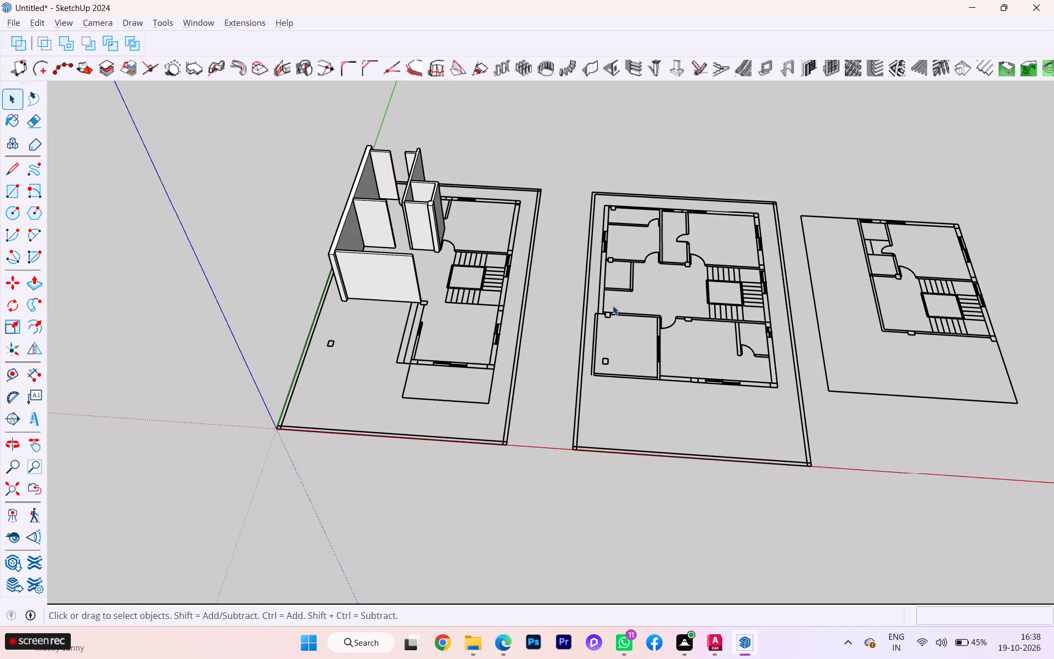
scroll(433, 165, "down", 1)
scroll(425, 165, "up", 8)
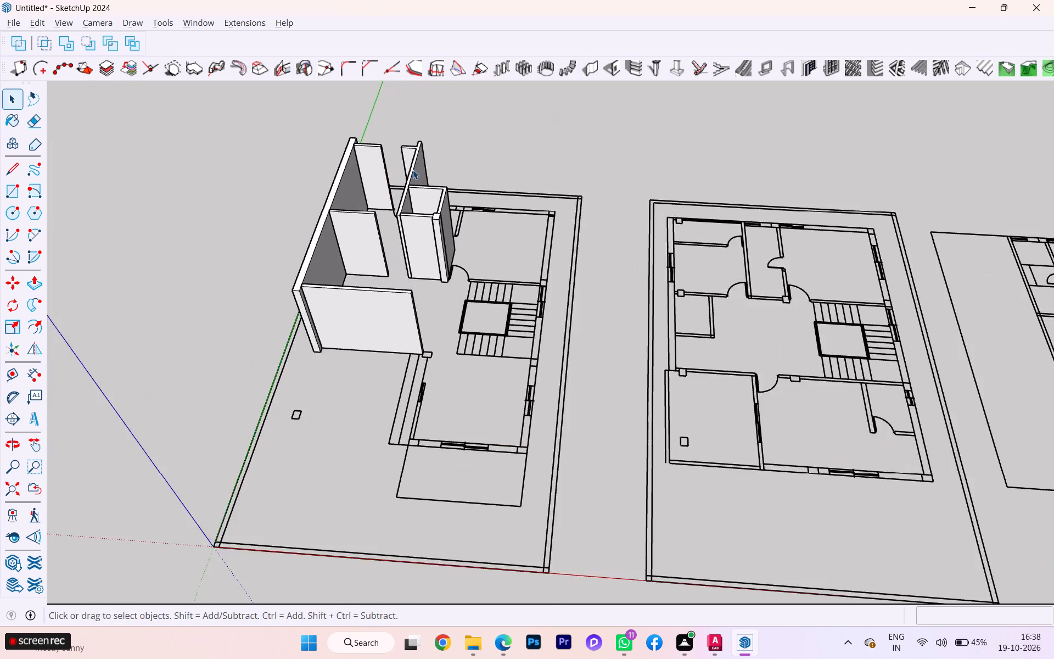
scroll(413, 170, "up", 3)
scroll(413, 170, "down", 1)
scroll(413, 170, "up", 2)
scroll(401, 197, "down", 2)
scroll(401, 197, "up", 2)
scroll(401, 200, "down", 1)
scroll(401, 200, "up", 2)
scroll(391, 219, "down", 1)
middle_click_drag(391, 221, 519, 250)
scroll(298, 203, "up", 2)
scroll(298, 196, "down", 1)
scroll(298, 195, "up", 1)
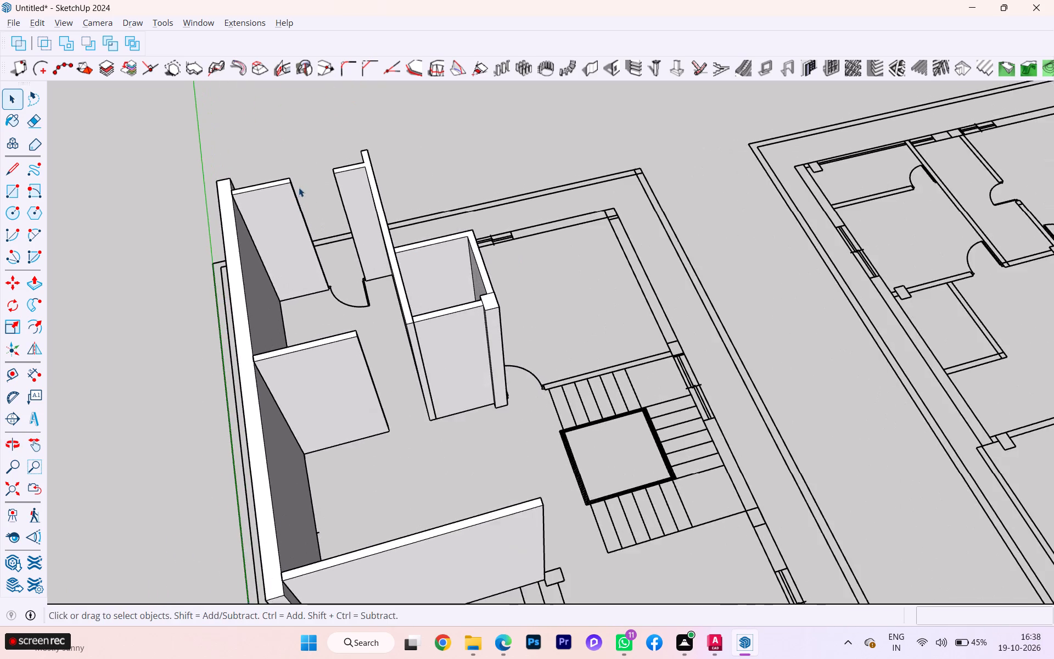
scroll(315, 177, "down", 3)
middle_click_drag(316, 176, 444, 160)
scroll(286, 291, "up", 13)
middle_click_drag(335, 228, 367, 220)
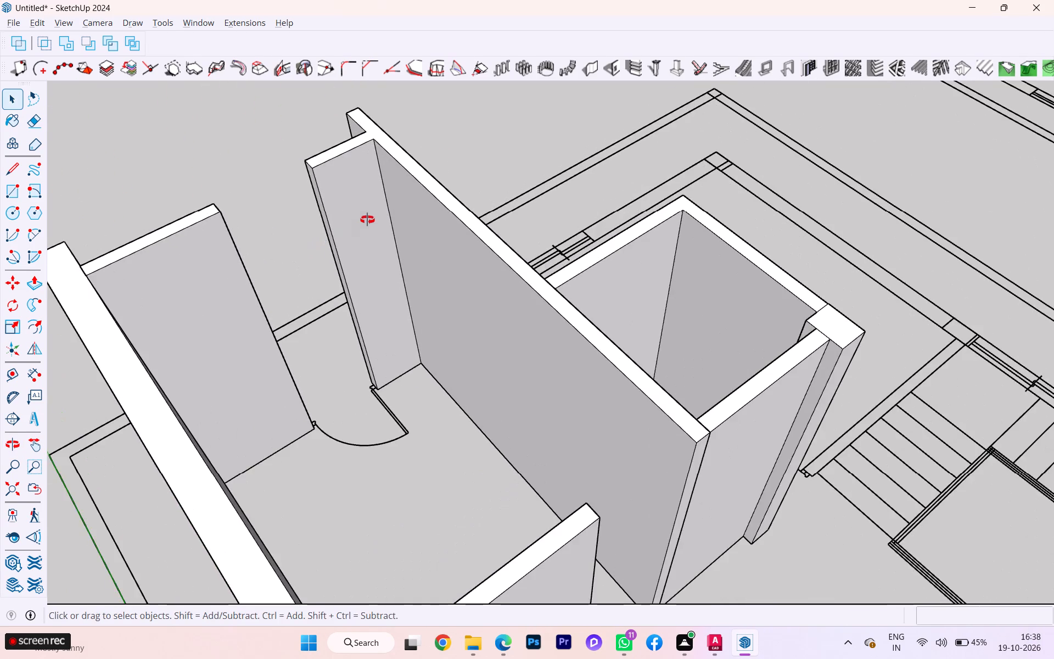
middle_click_drag(367, 220, 384, 210)
scroll(371, 214, "down", 3)
scroll(335, 226, "up", 3)
scroll(335, 228, "down", 4)
middle_click_drag(503, 349, 286, 312)
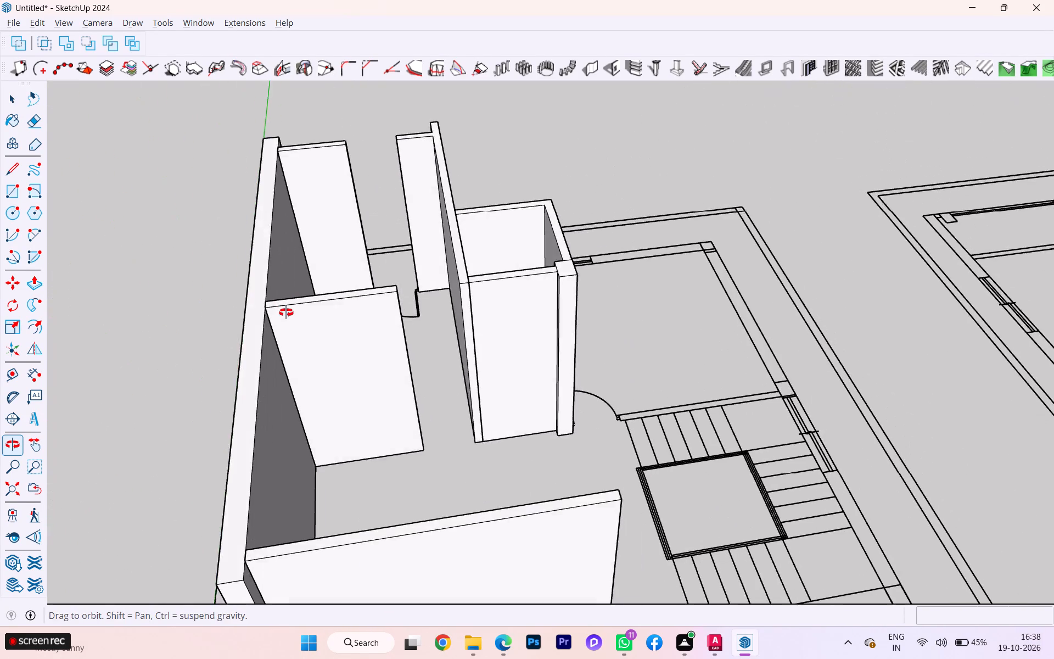
middle_click_drag(286, 312, 282, 308)
scroll(427, 325, "up", 2)
scroll(460, 327, "down", 2)
scroll(461, 327, "up", 8)
scroll(501, 329, "down", 1)
middle_click_drag(501, 329, 489, 395)
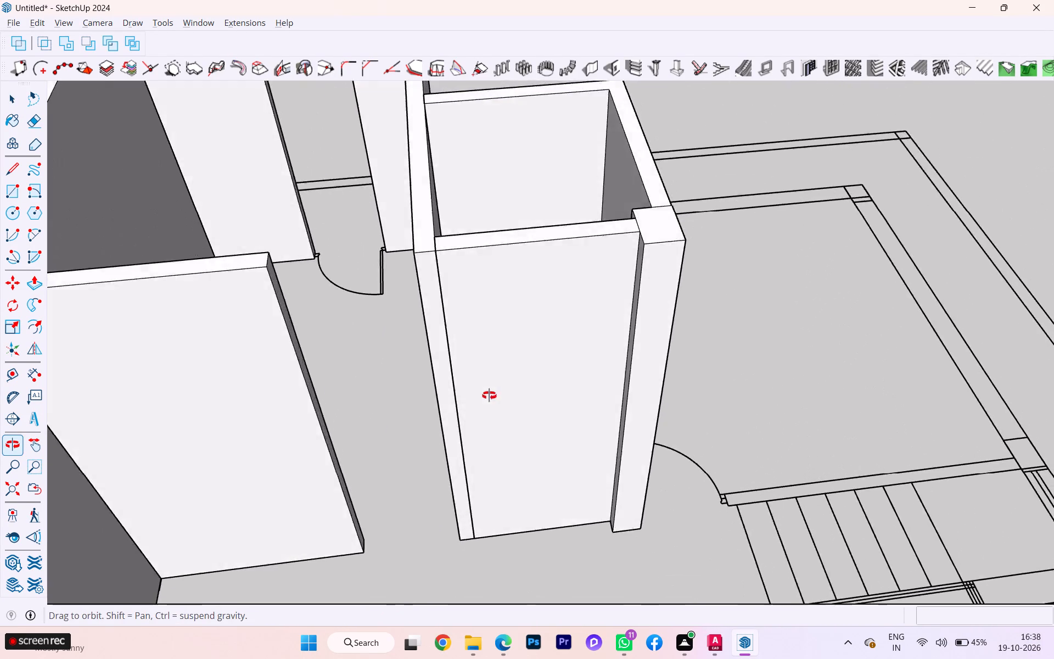
middle_click_drag(489, 395, 481, 468)
scroll(523, 406, "up", 1)
scroll(523, 406, "down", 2)
scroll(524, 406, "up", 2)
scroll(524, 406, "down", 4)
middle_click_drag(524, 417, 525, 482)
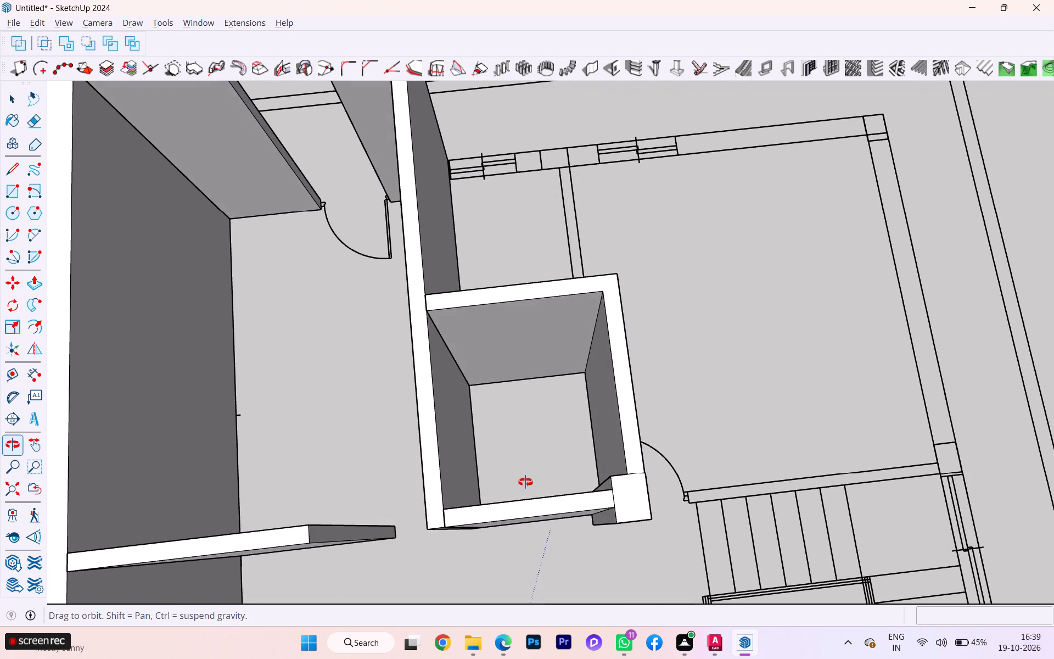
middle_click_drag(525, 482, 532, 374)
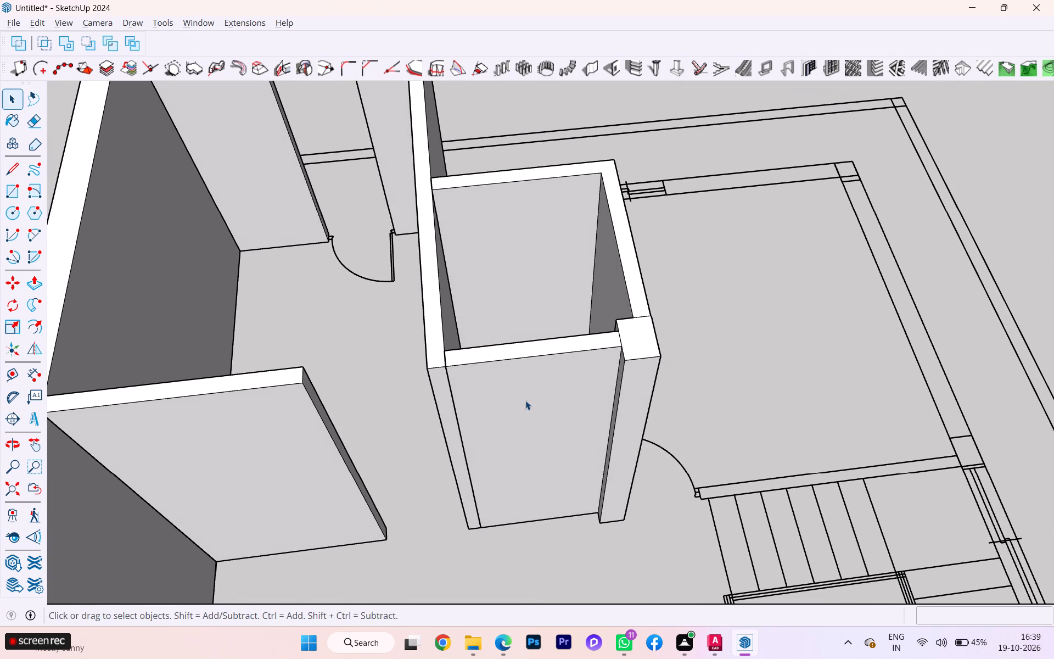
Inside the small room's wall group, erase the top seam line between the straight wall and the corner column.
scroll(602, 377, "up", 2)
scroll(615, 376, "down", 1)
scroll(627, 370, "up", 4)
scroll(642, 327, "down", 1)
scroll(642, 327, "up", 1)
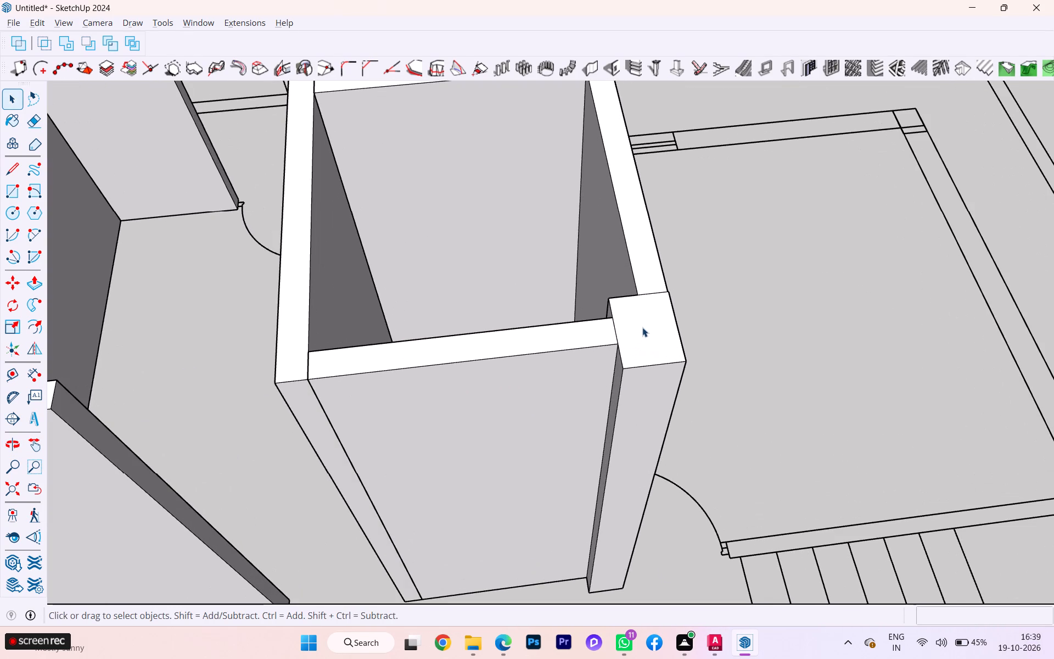
key("e")
scroll(630, 333, "down", 1)
scroll(630, 333, "up", 1)
key("space")
left_click(593, 354)
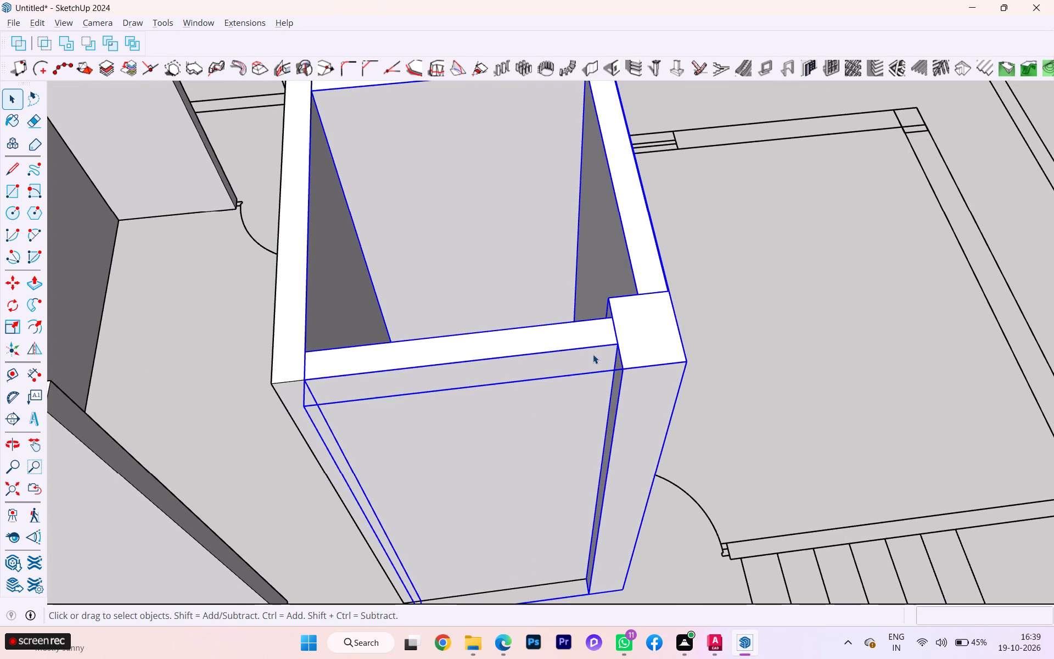
double_click(600, 350)
key("e")
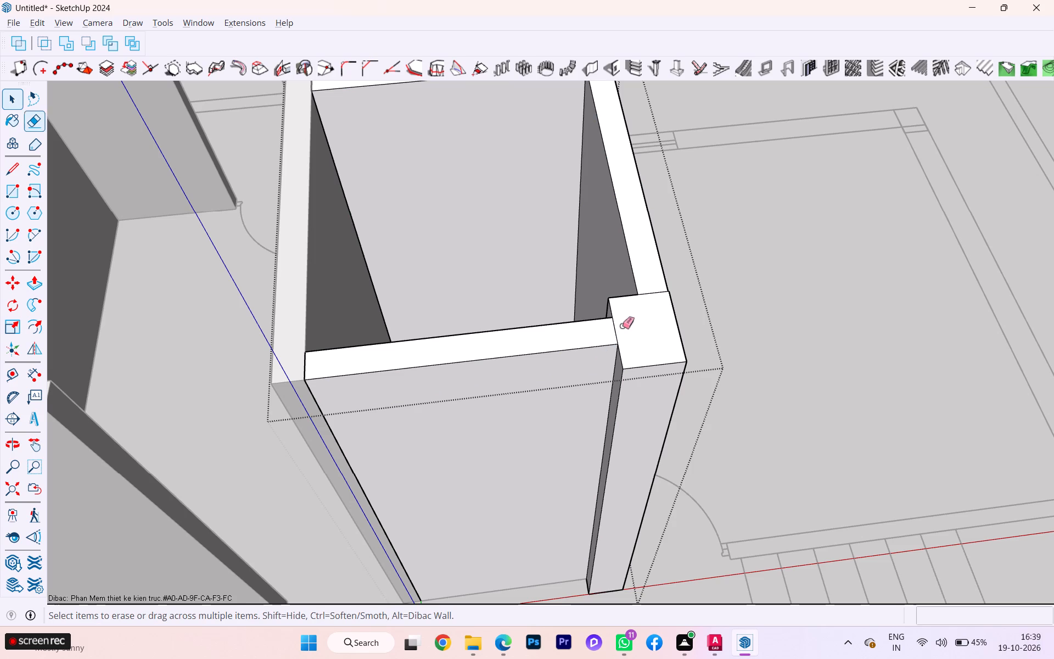
left_click(616, 331)
key("space")
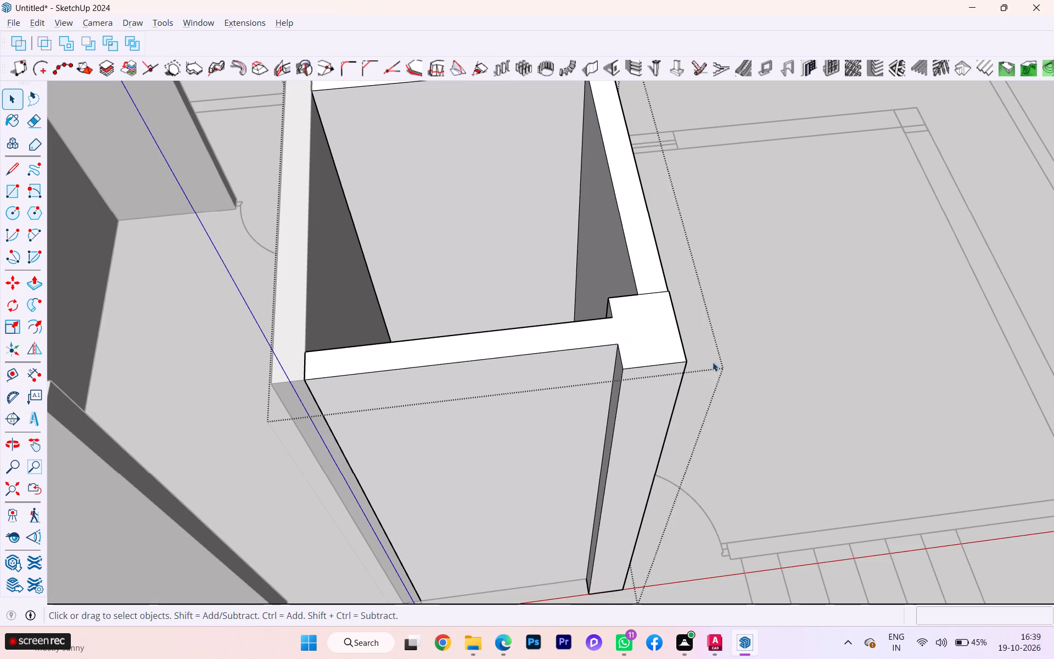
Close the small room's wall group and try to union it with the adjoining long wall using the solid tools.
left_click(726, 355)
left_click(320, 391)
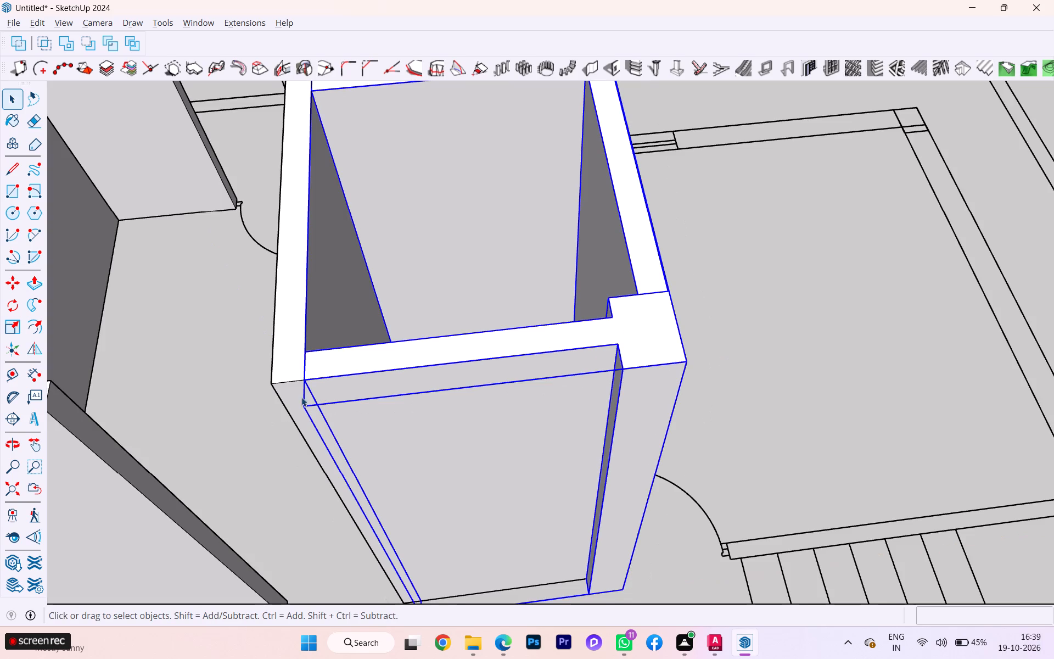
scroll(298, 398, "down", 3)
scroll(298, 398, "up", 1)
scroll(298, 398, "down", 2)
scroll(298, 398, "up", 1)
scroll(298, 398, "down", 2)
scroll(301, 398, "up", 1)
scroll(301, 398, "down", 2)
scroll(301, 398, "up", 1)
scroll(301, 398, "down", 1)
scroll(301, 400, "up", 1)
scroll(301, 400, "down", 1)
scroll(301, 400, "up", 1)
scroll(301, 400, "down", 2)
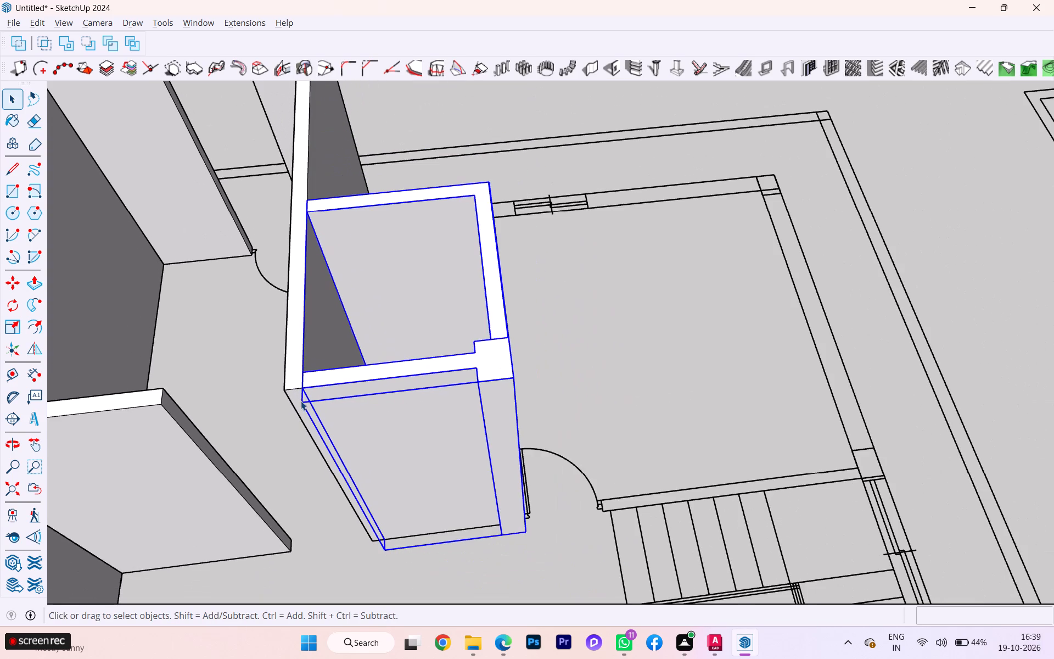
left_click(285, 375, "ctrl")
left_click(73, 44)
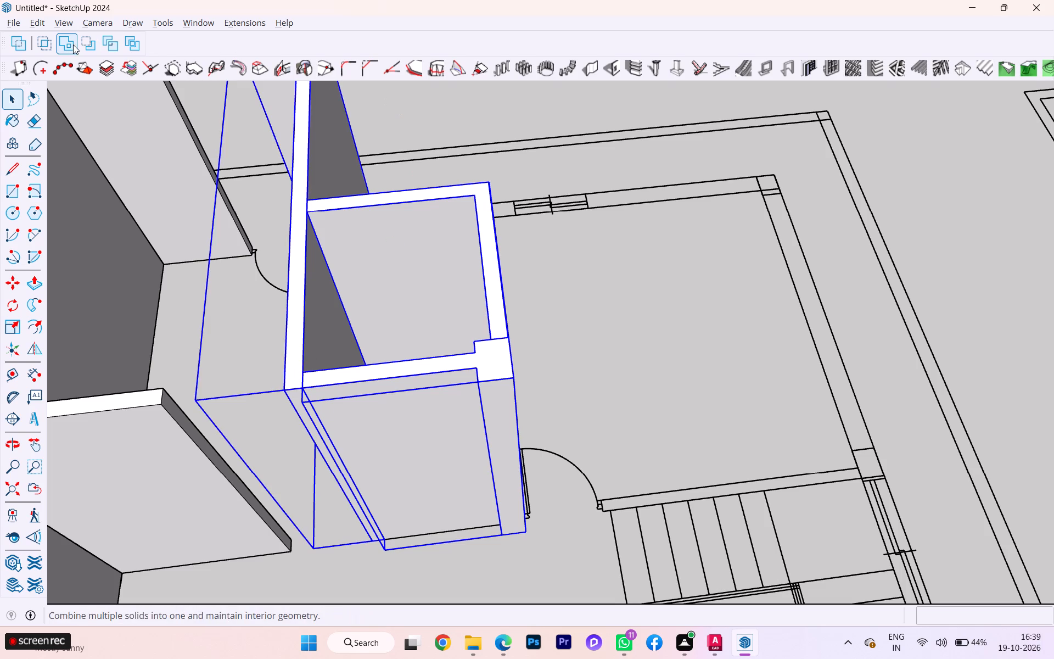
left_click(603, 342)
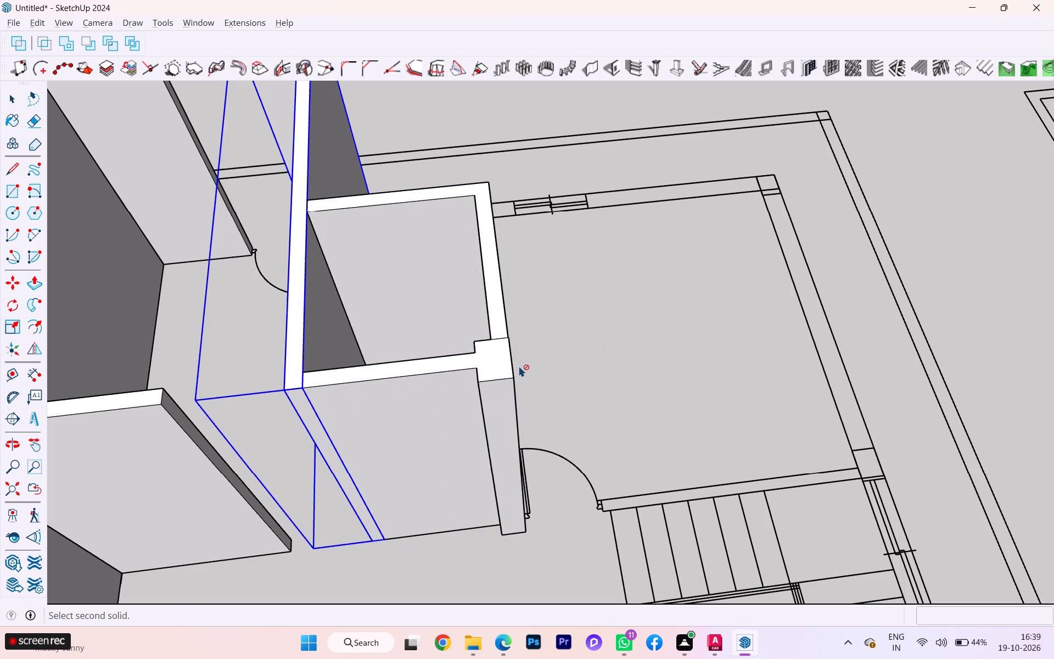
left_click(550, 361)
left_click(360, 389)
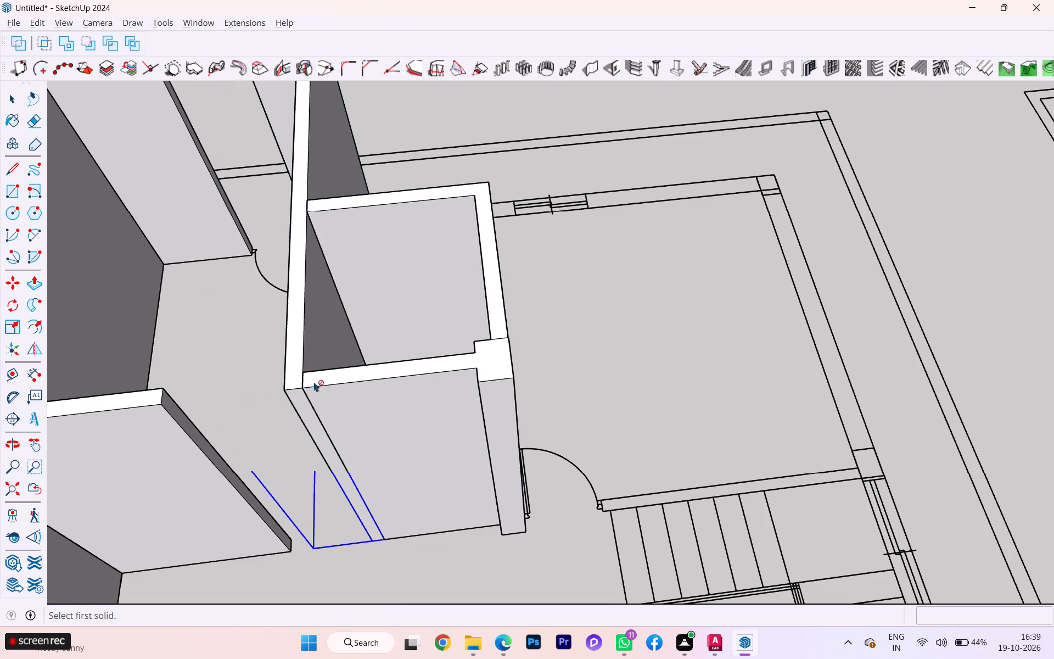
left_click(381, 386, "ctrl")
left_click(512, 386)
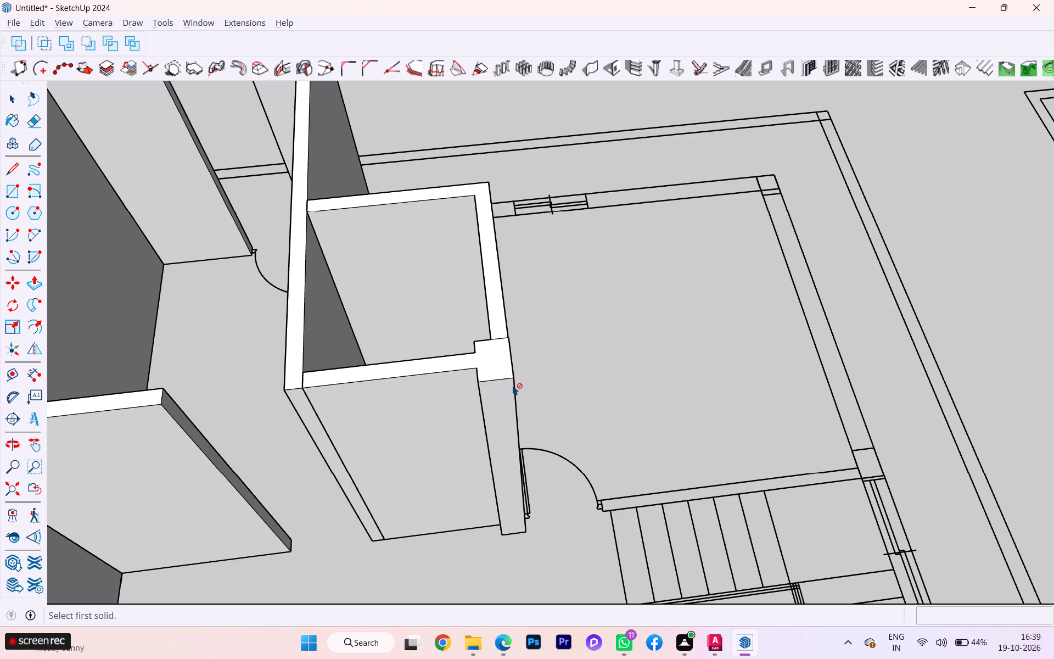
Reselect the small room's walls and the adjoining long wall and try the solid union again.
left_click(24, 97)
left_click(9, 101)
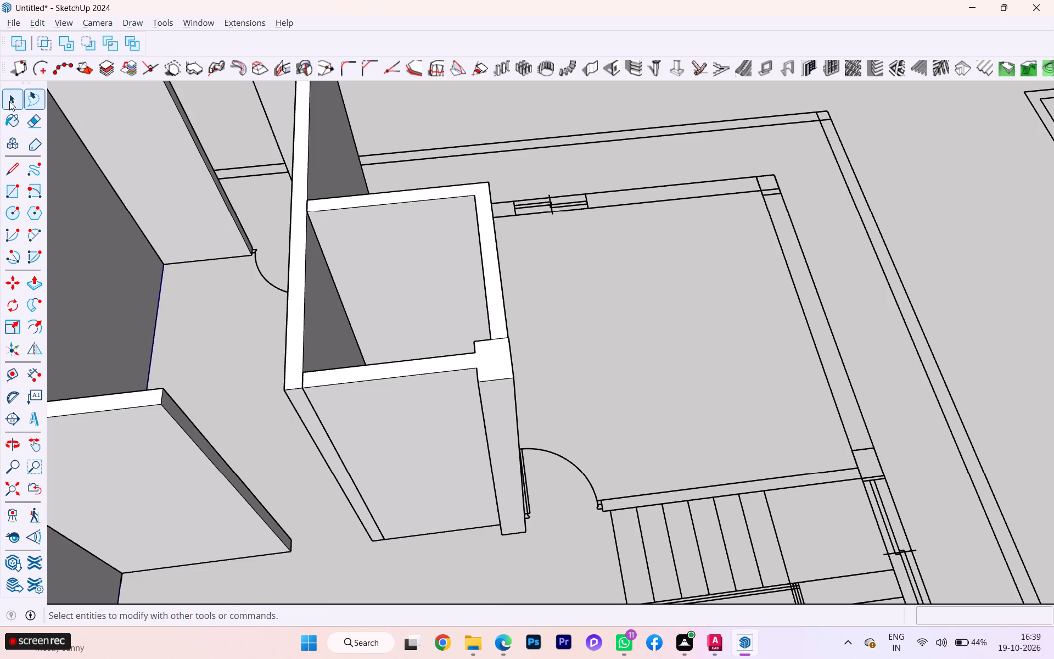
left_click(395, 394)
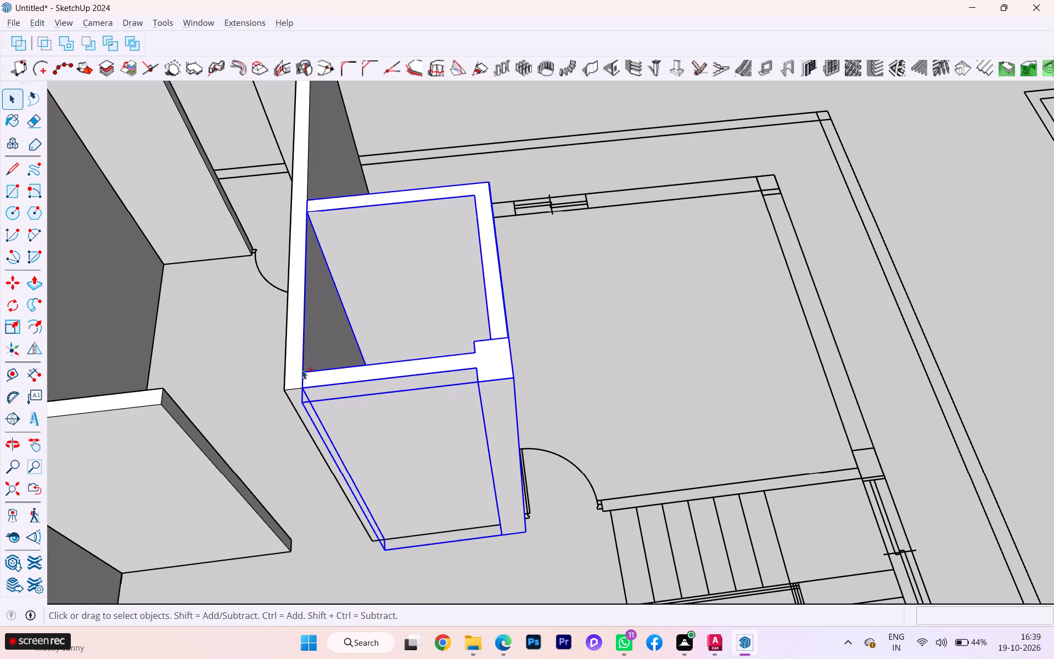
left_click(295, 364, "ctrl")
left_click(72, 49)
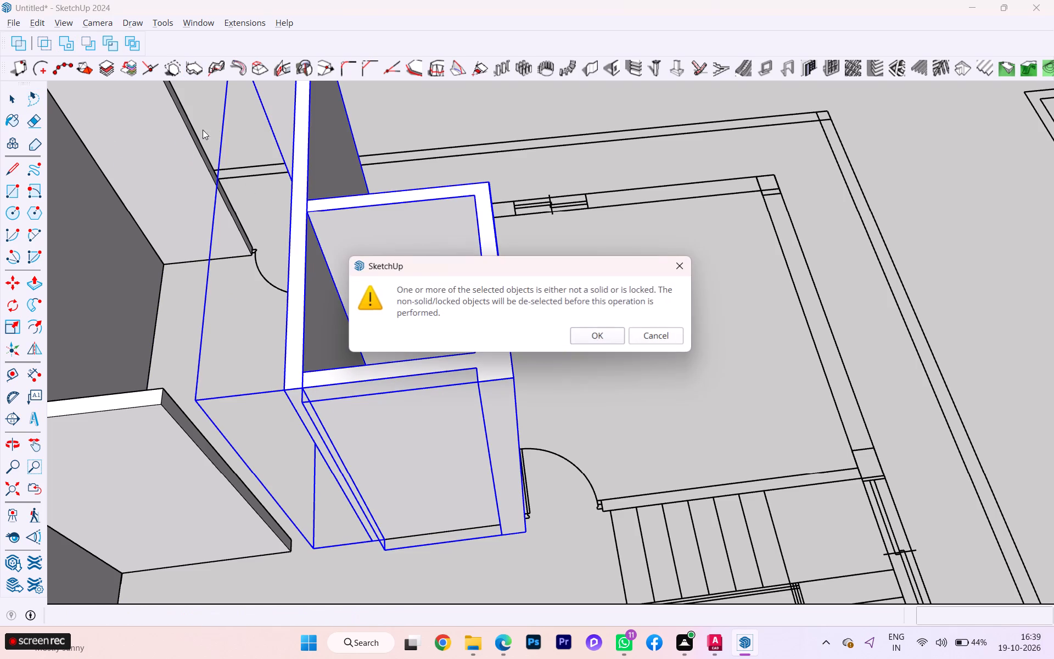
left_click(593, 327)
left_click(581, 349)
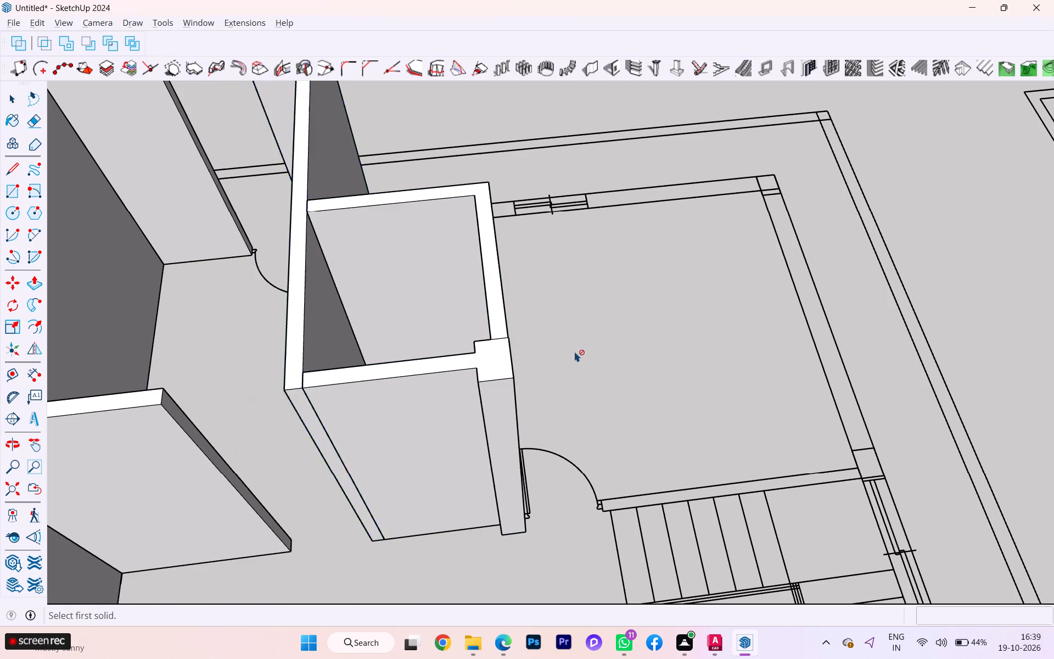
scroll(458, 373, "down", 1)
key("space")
Inside the small room's wall group, erase the top seam line between the corner column and the side wall, and close the group.
scroll(502, 356, "up", 4)
double_click(498, 347)
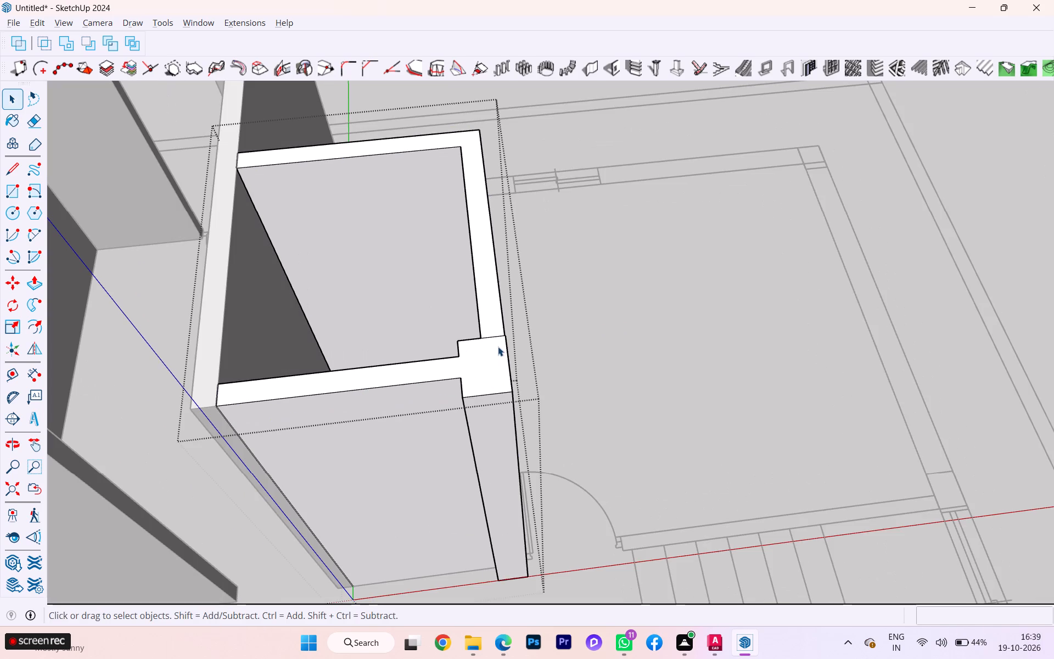
key("e")
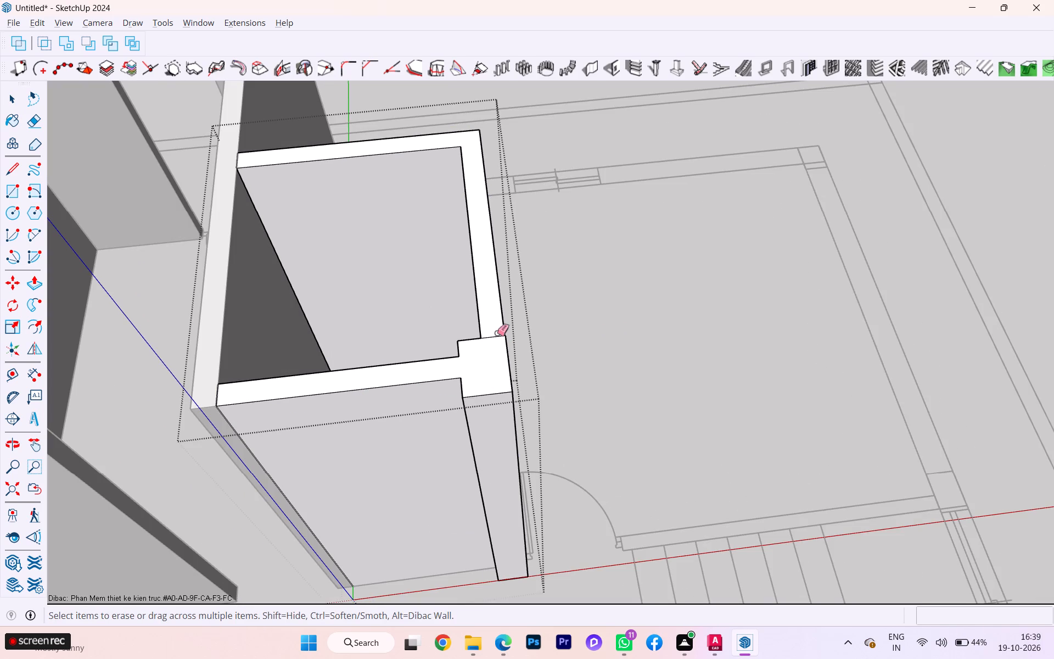
left_click(497, 333)
left_click(494, 337)
scroll(559, 357, "down", 5)
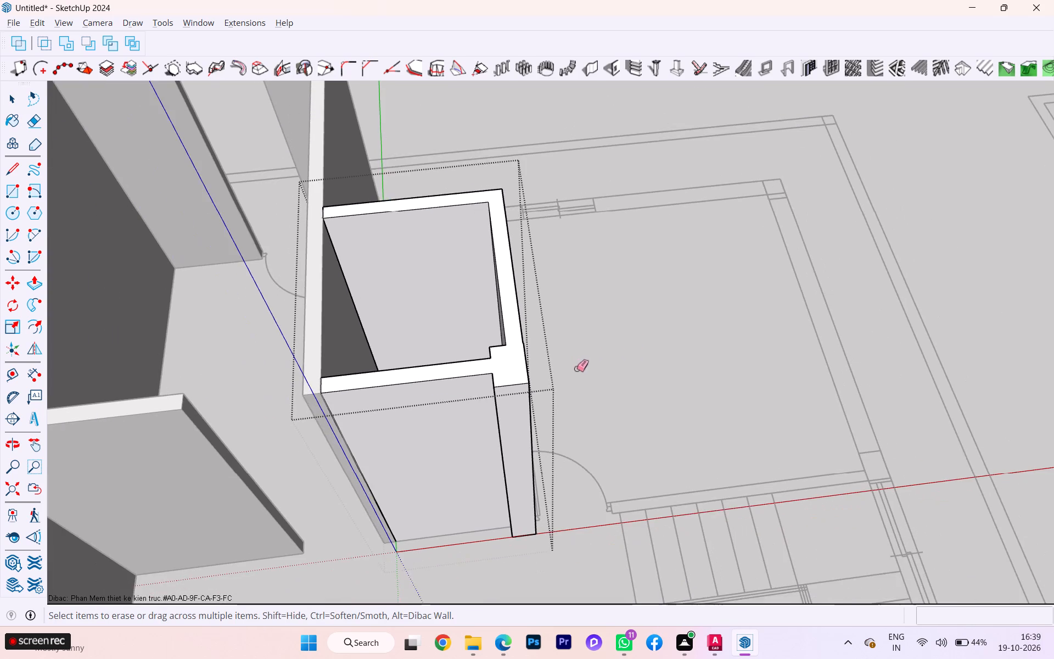
key("space")
left_click(580, 360)
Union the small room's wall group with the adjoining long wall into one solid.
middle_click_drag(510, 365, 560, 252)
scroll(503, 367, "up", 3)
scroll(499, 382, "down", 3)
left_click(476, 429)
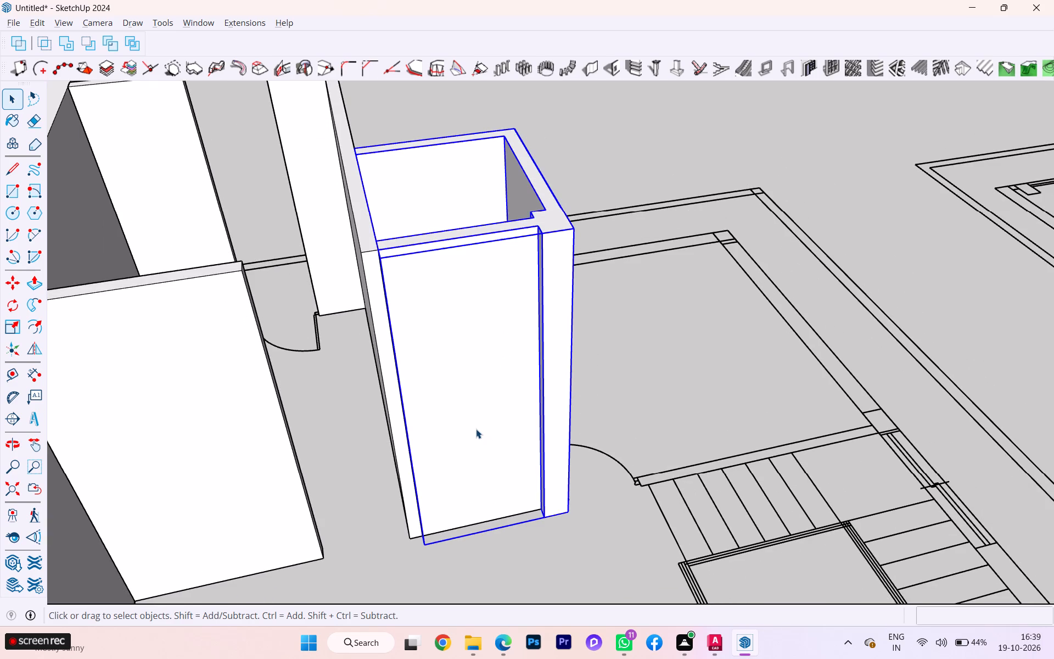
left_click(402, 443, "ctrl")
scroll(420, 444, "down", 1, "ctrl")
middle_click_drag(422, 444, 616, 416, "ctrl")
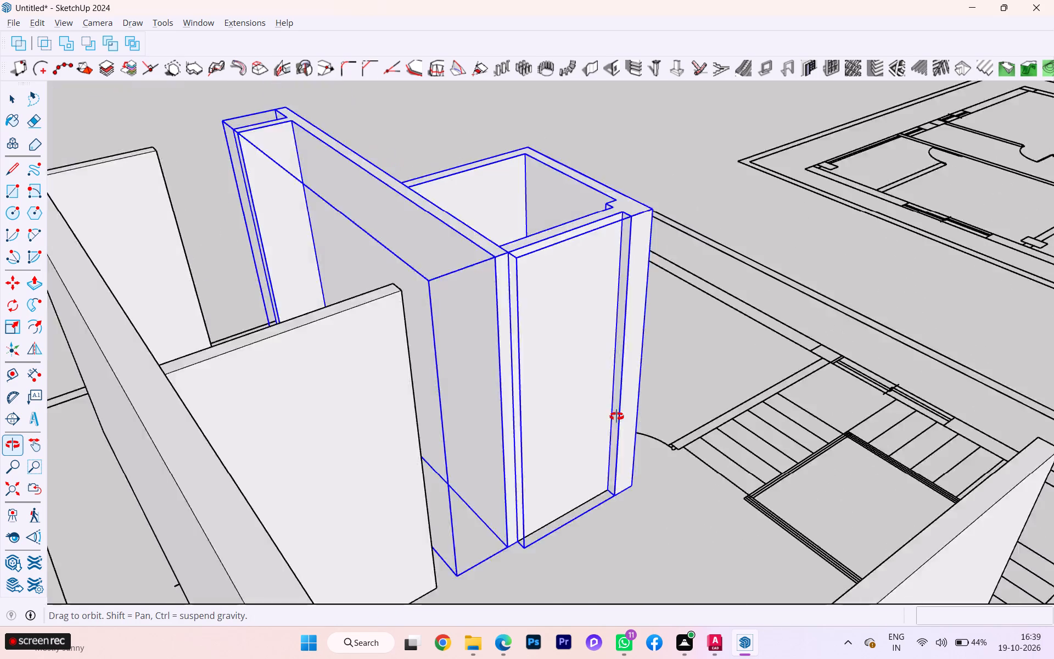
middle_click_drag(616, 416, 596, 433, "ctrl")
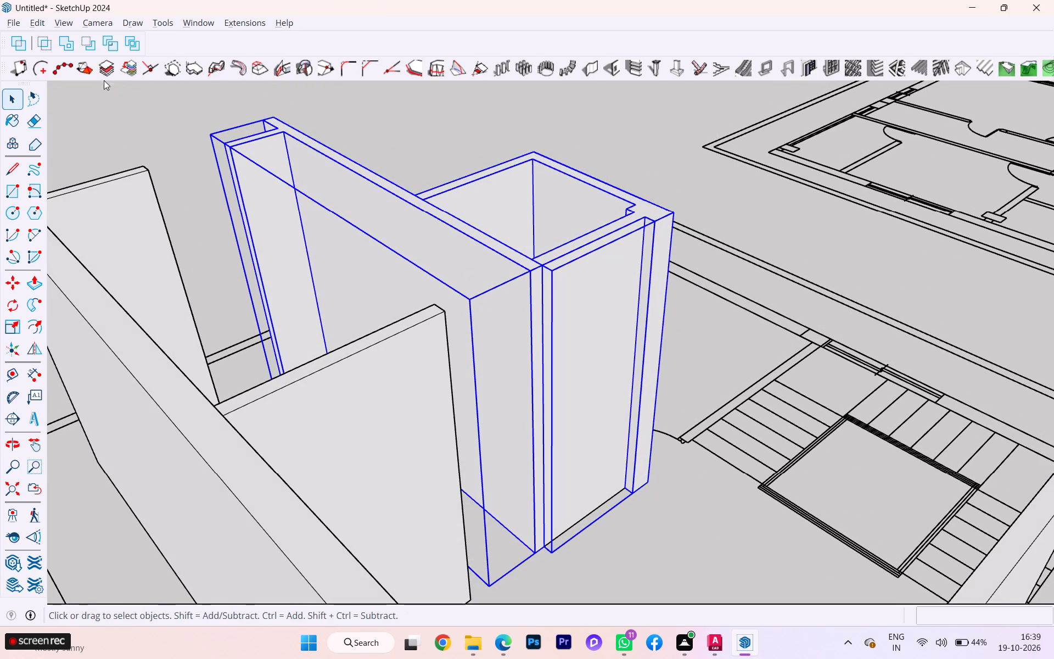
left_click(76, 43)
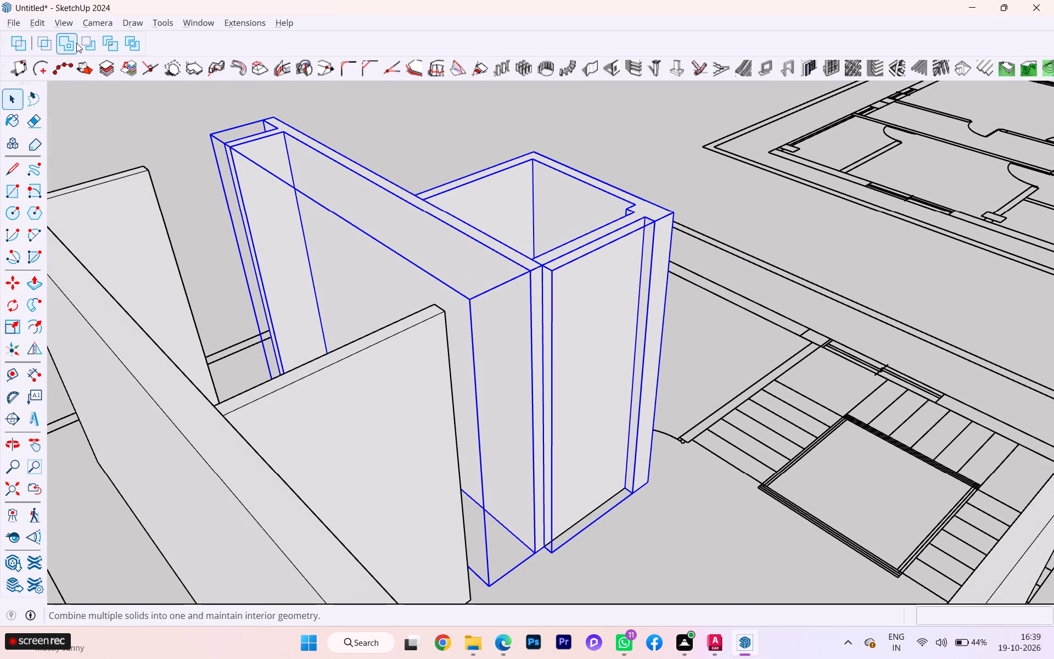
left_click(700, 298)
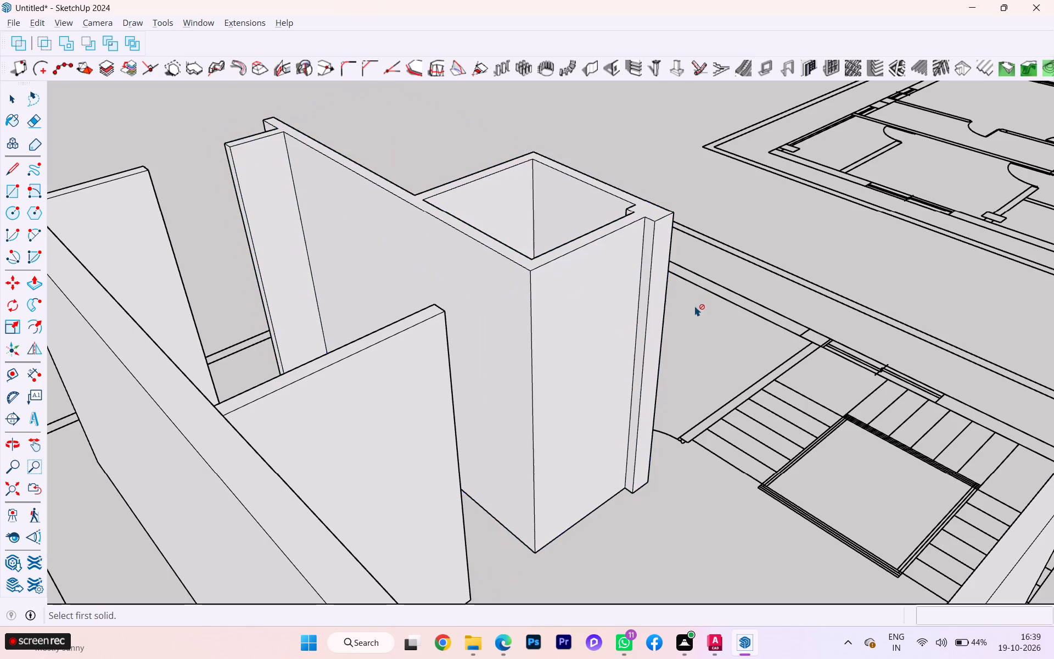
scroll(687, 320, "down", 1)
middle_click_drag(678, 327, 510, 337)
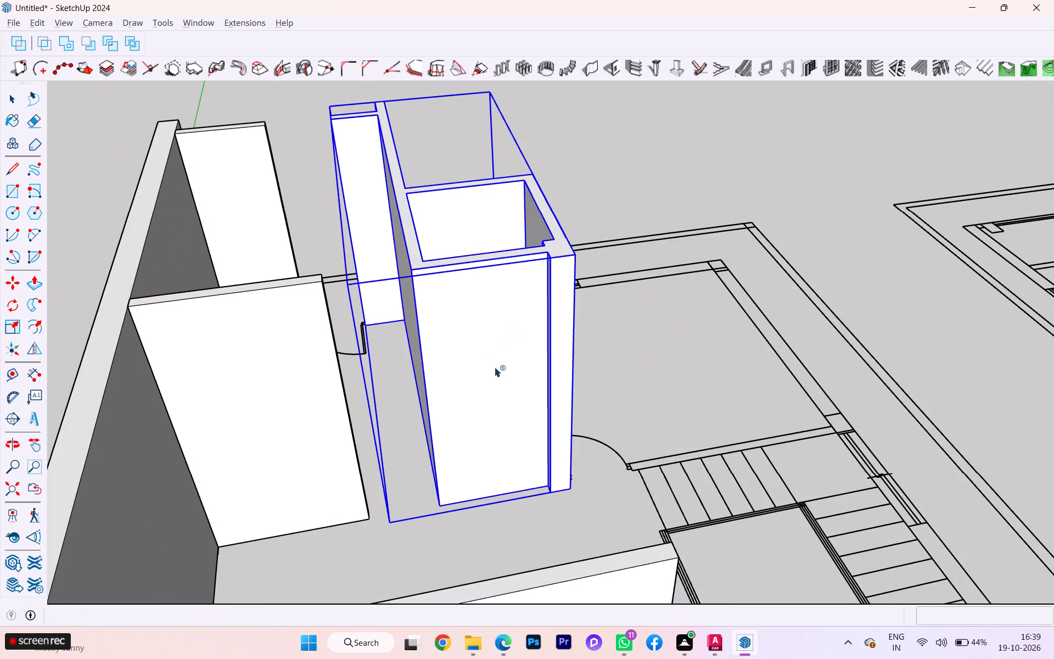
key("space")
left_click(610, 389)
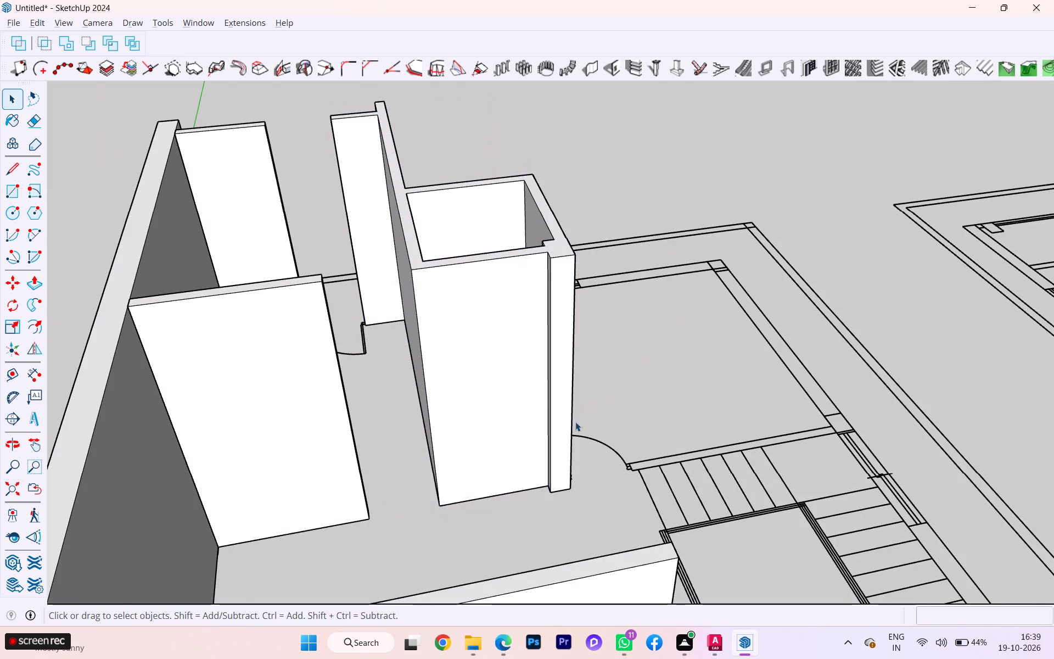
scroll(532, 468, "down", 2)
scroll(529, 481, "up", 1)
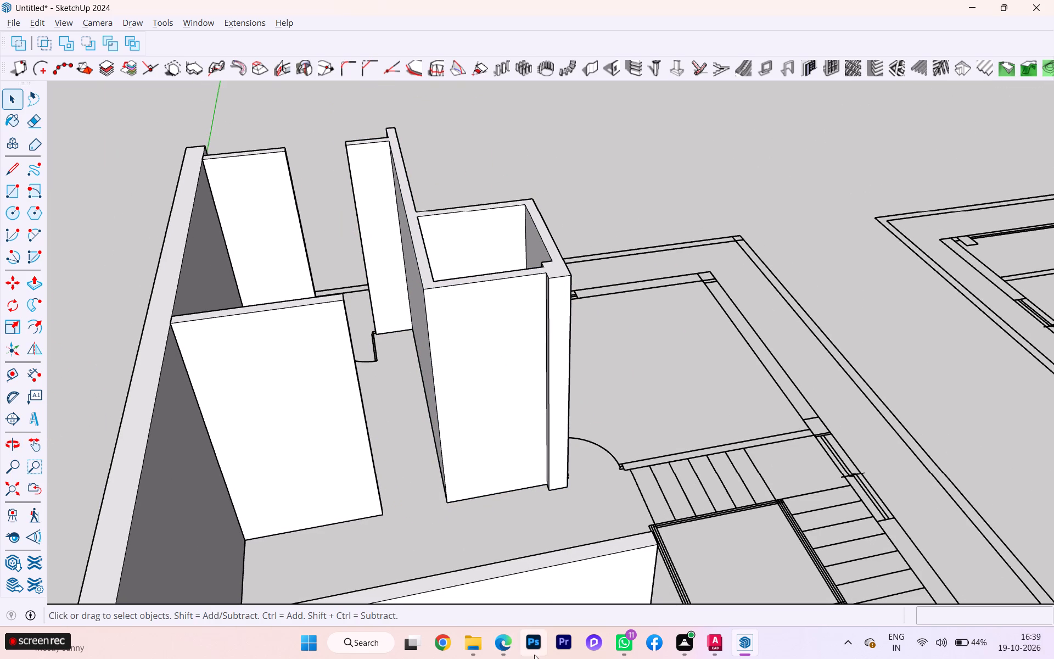
Switch to the workbook PDF in Edge and examine Exercise 42's exterior view, front elevation and floor plans.
left_click(511, 644)
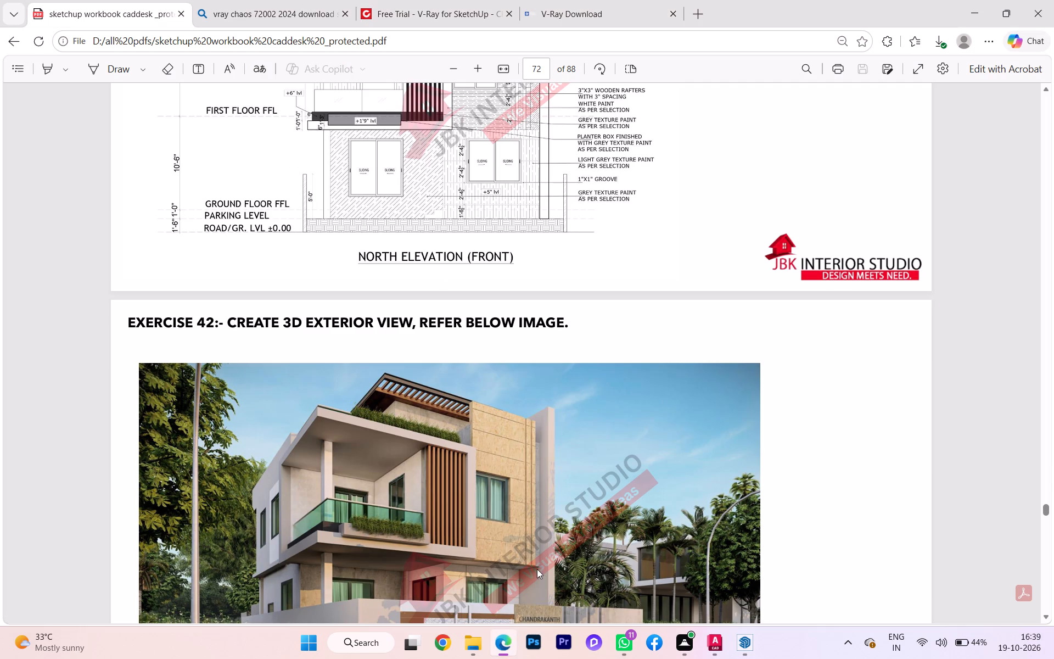
scroll(569, 425, "down", 3)
scroll(569, 425, "up", 1)
scroll(569, 422, "down", 3)
scroll(570, 420, "up", 1)
scroll(570, 415, "down", 2)
scroll(570, 414, "up", 2)
scroll(558, 379, "down", 2)
scroll(555, 375, "up", 2)
scroll(554, 374, "down", 2)
scroll(554, 373, "up", 6)
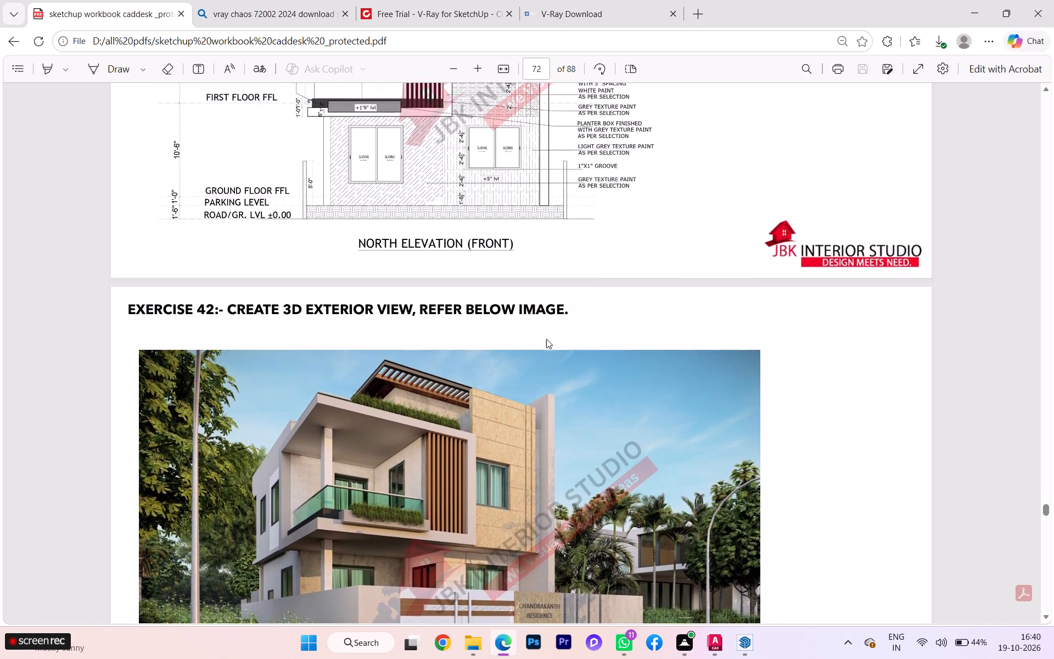
scroll(546, 339, "up", 4)
scroll(546, 338, "down", 1)
scroll(546, 338, "up", 15)
scroll(546, 334, "down", 2)
scroll(546, 334, "up", 4)
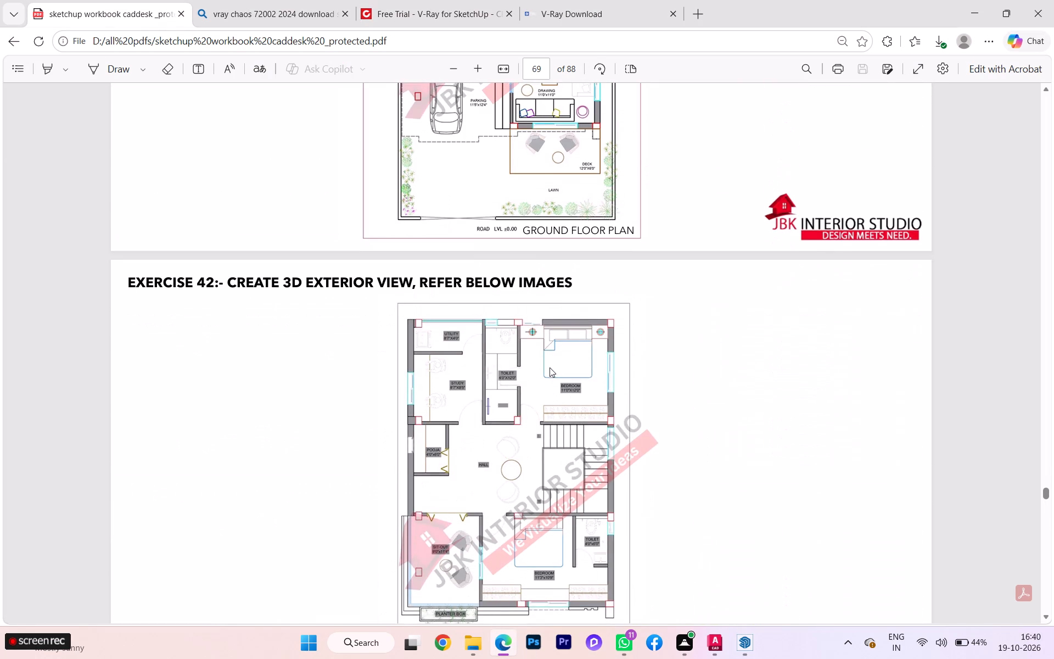
scroll(519, 279, "up", 3)
scroll(517, 273, "down", 3)
scroll(511, 268, "up", 3)
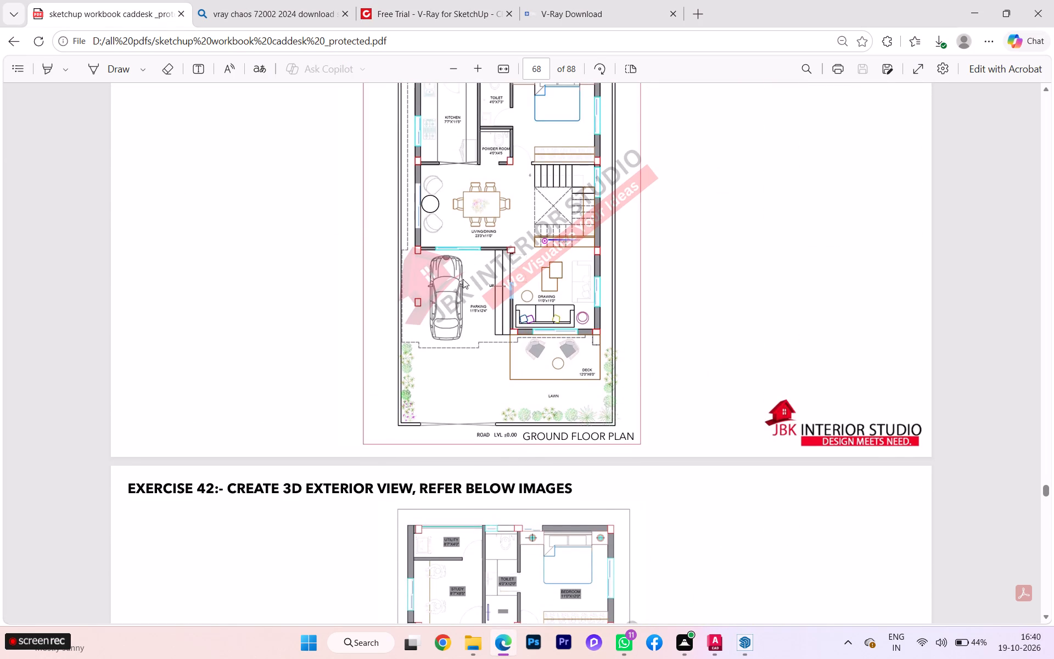
scroll(467, 163, "up", 2)
scroll(491, 309, "up", 2)
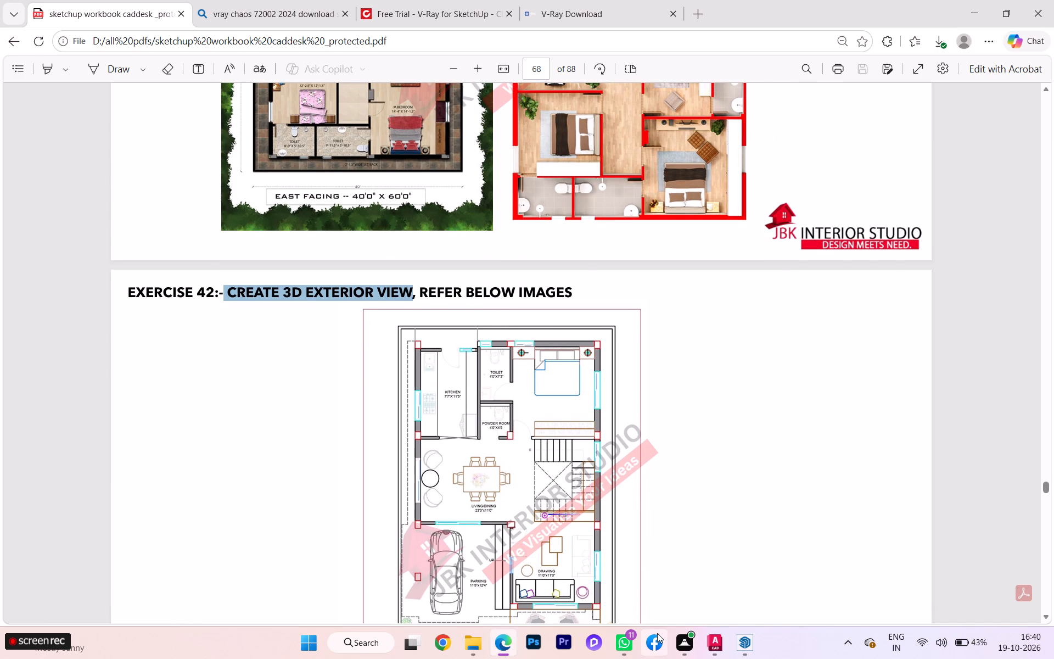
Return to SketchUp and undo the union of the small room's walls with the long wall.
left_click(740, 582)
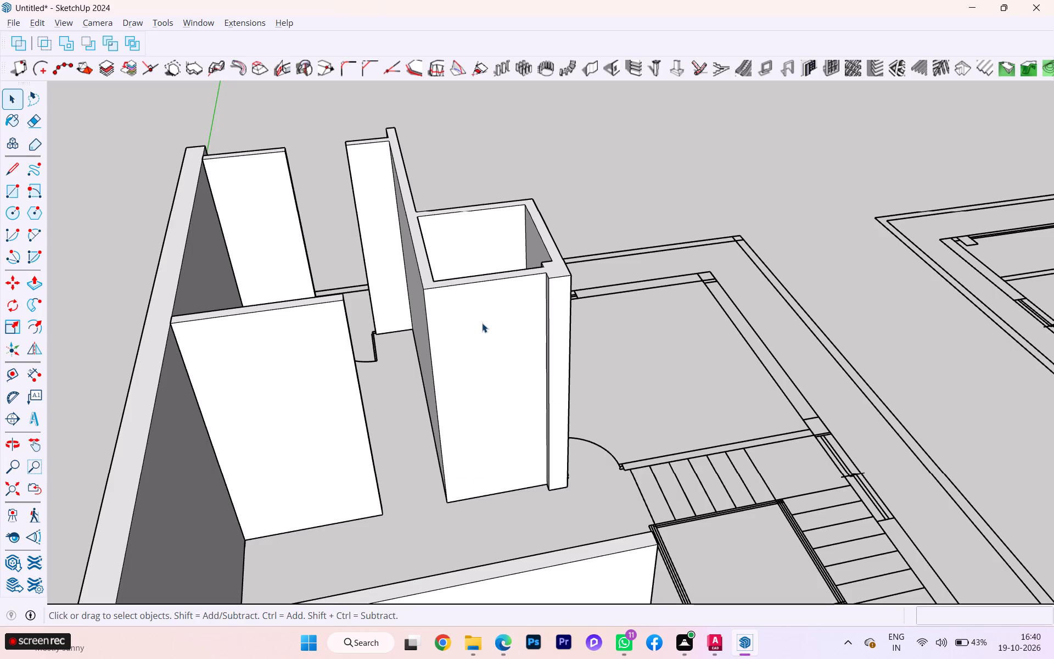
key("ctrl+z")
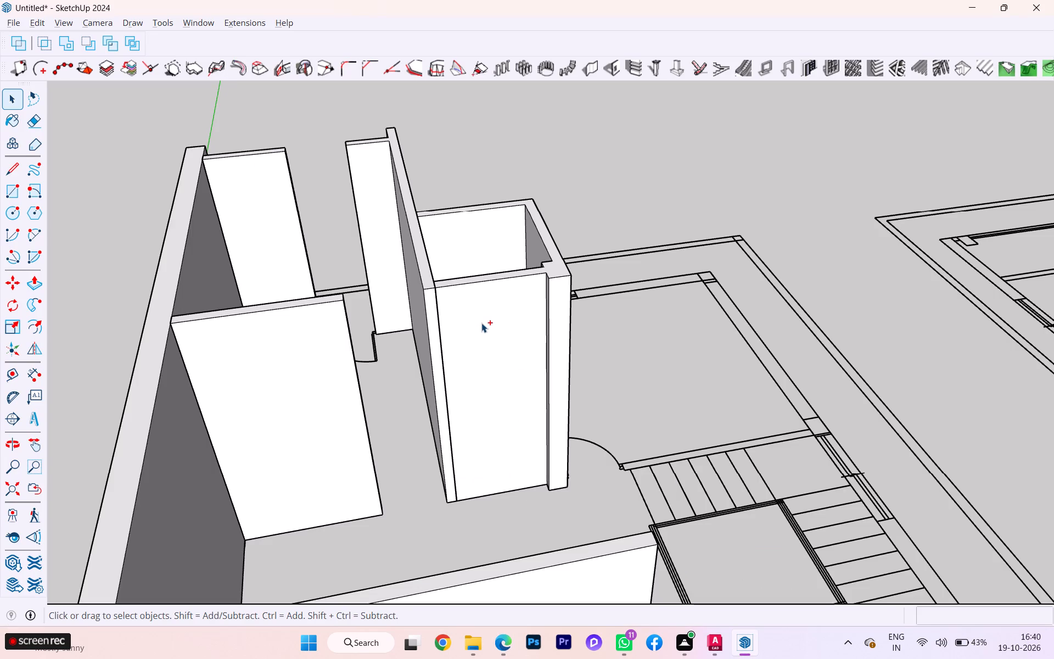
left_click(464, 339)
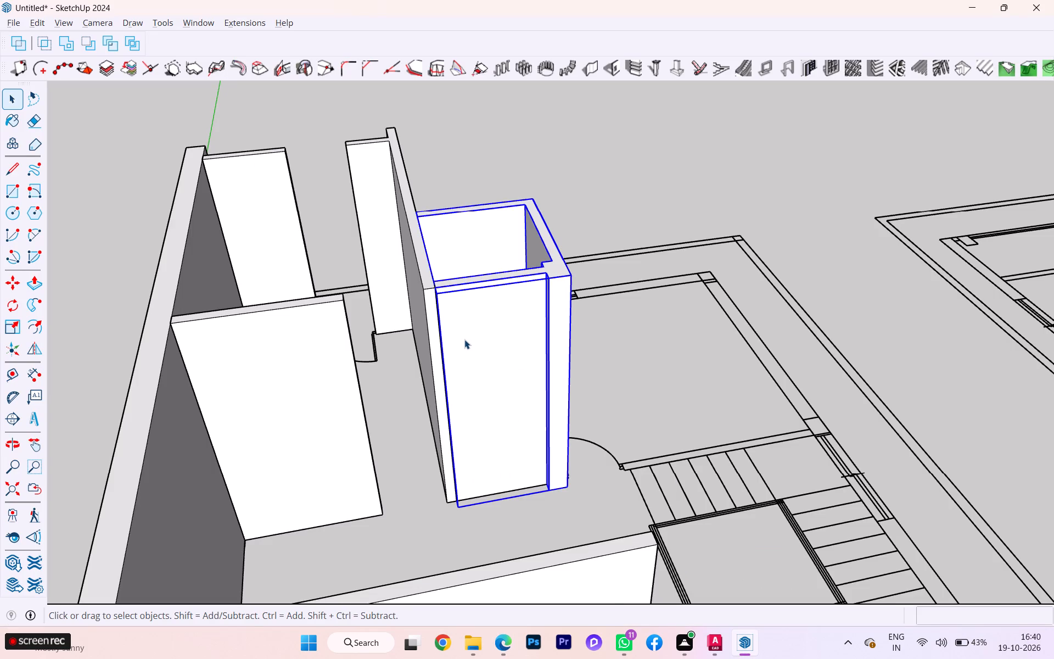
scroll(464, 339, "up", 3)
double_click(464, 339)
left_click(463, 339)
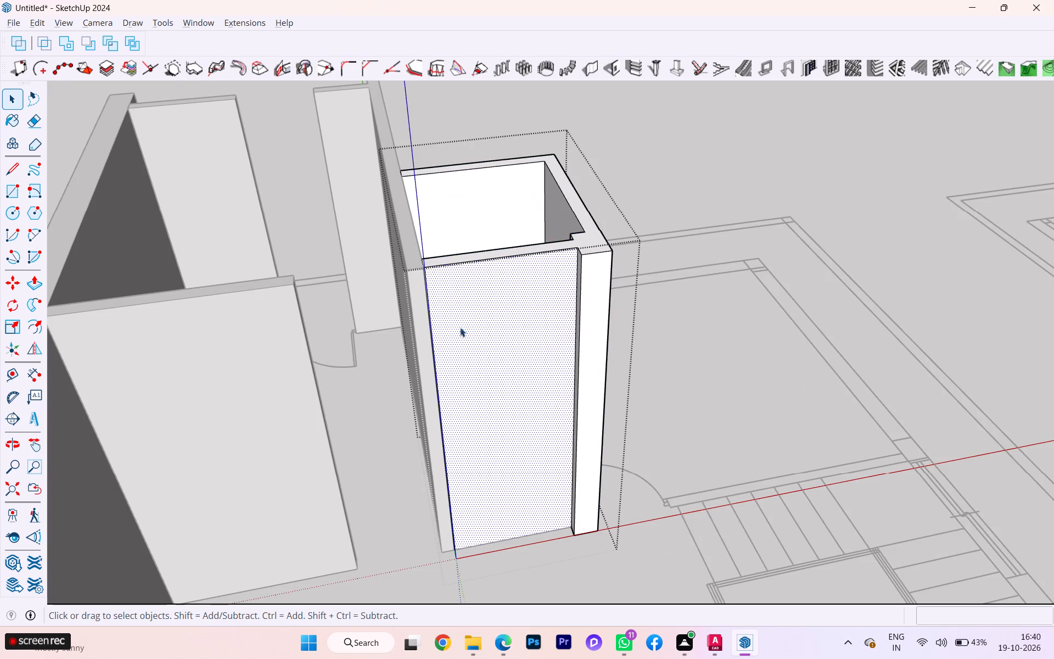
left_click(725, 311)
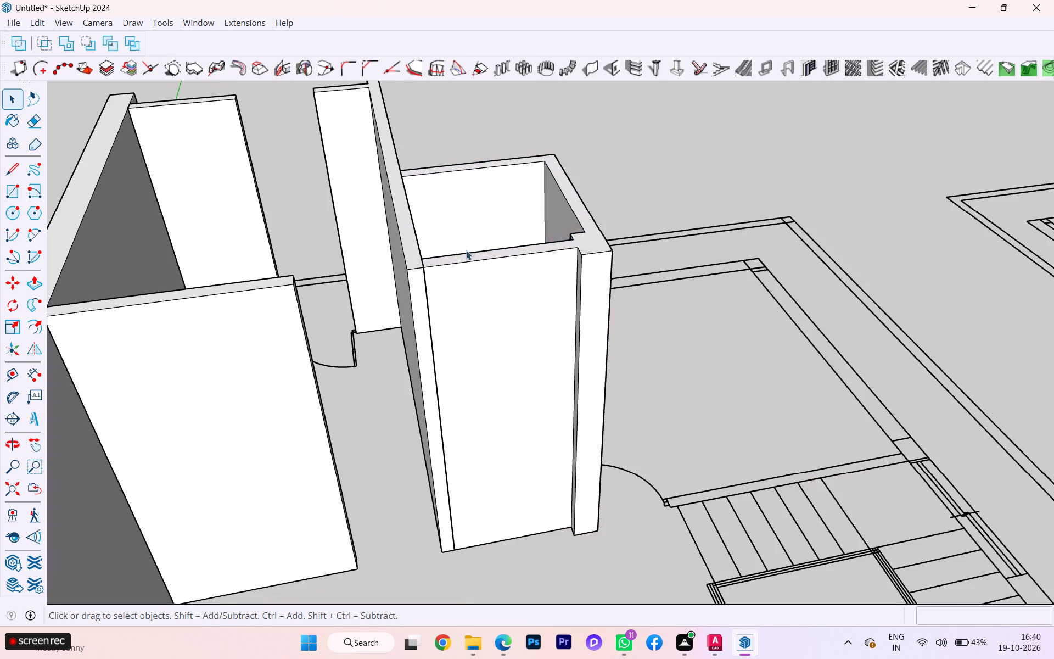
Inside the small room's wall group, draw a 4 1/2" line across the top face of the wall with the corner column, splitting it.
double_click(464, 255)
left_click(450, 253)
left_click(439, 255)
left_click(433, 263)
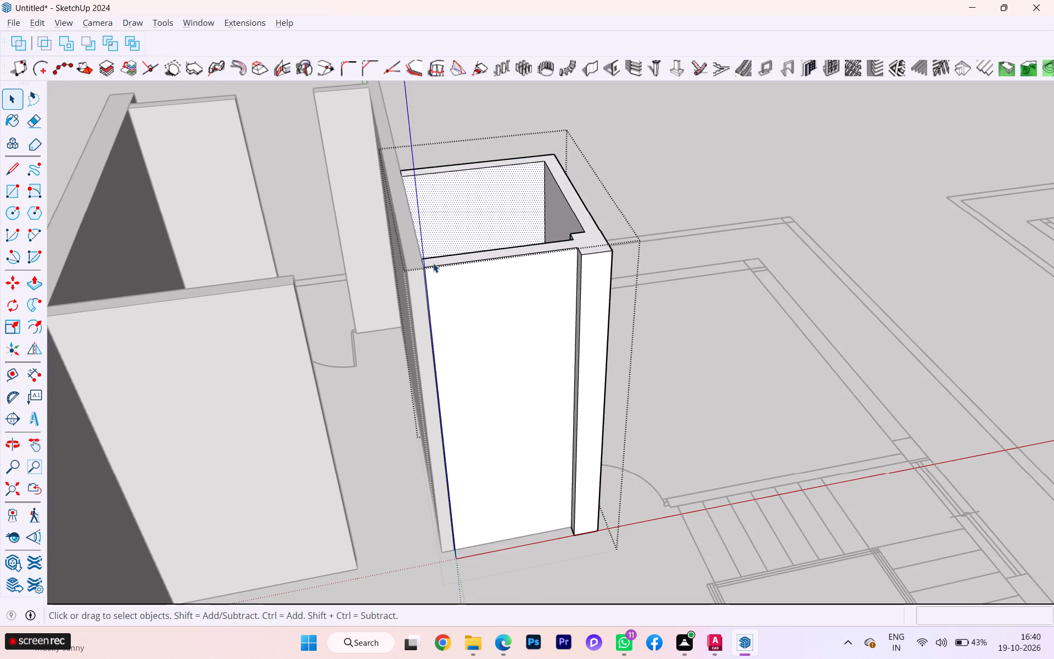
scroll(433, 263, "up", 1)
scroll(433, 263, "down", 2)
scroll(433, 263, "up", 8)
scroll(433, 263, "down", 1)
scroll(433, 263, "up", 6)
scroll(422, 265, "down", 1)
scroll(422, 265, "up", 1)
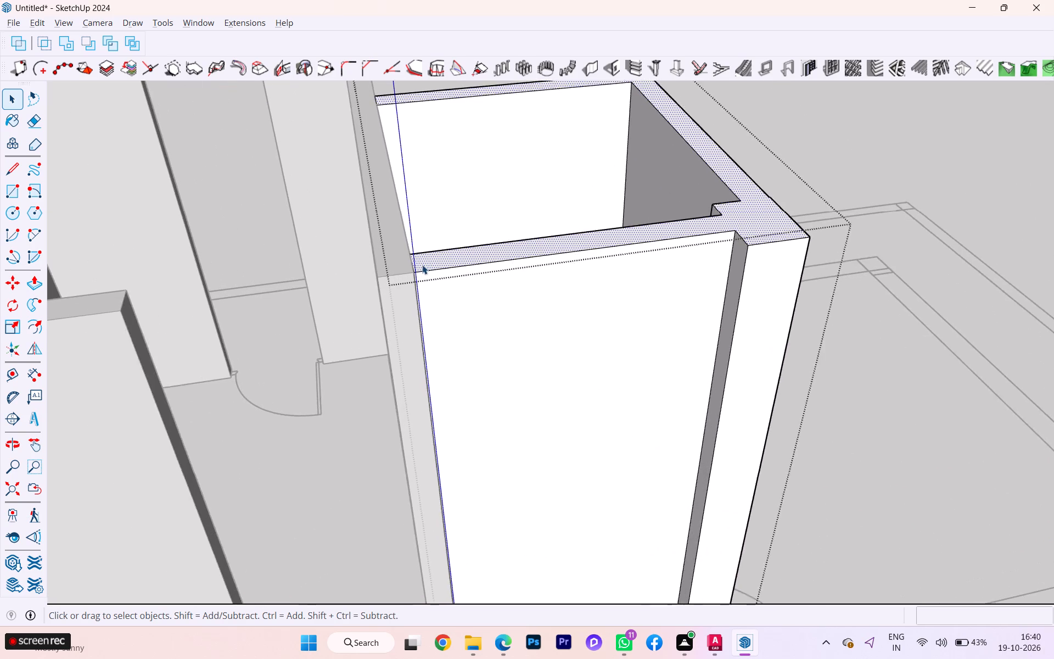
scroll(422, 265, "up", 1)
key("l")
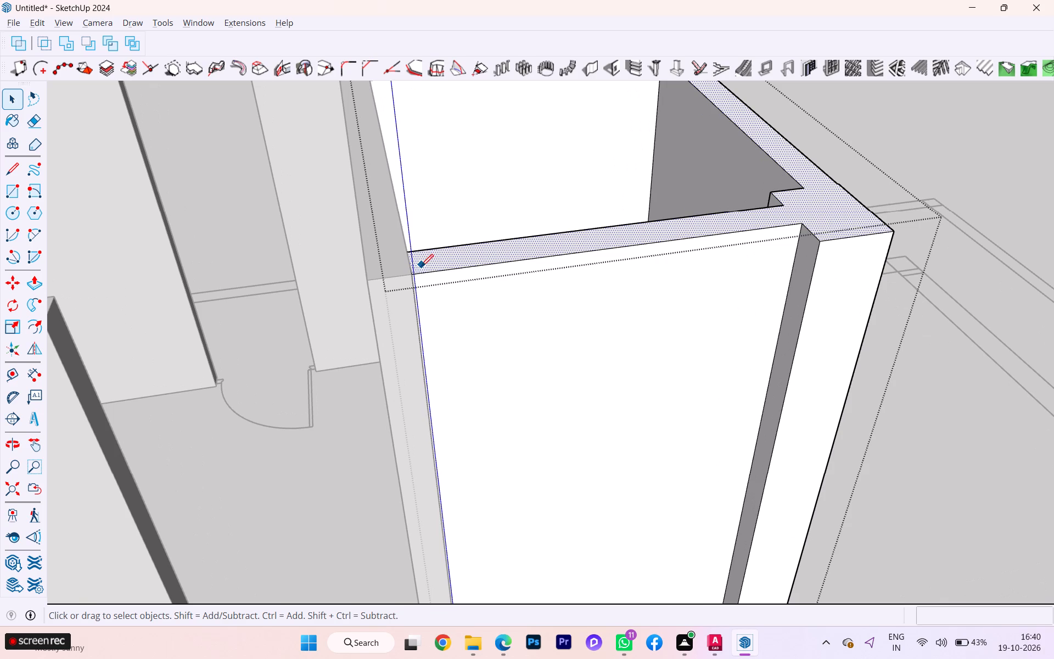
key("Return")
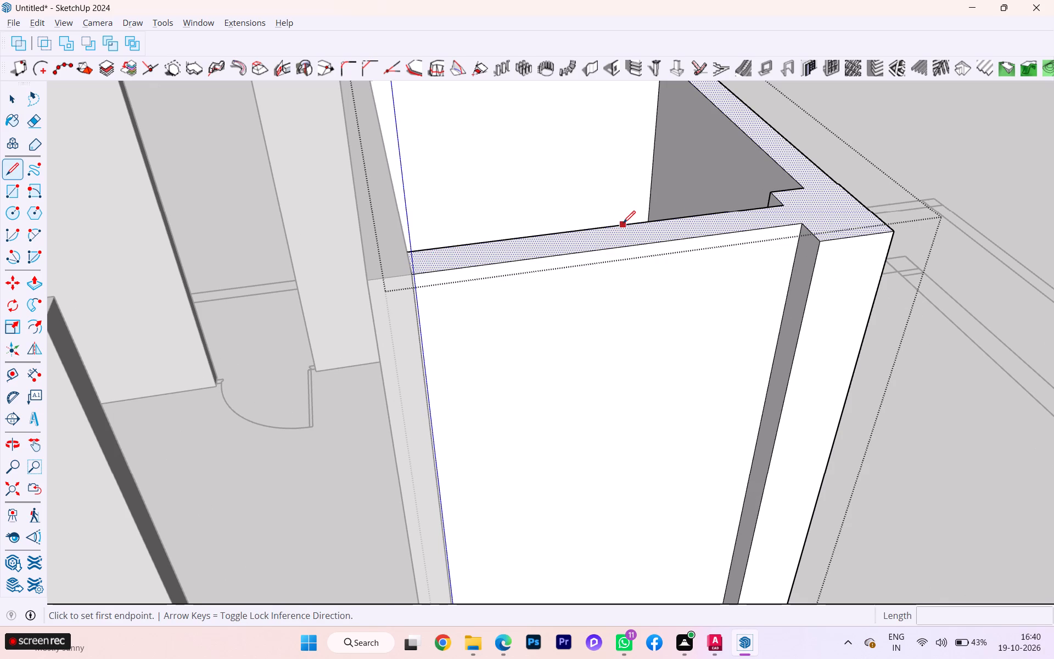
left_click(623, 223)
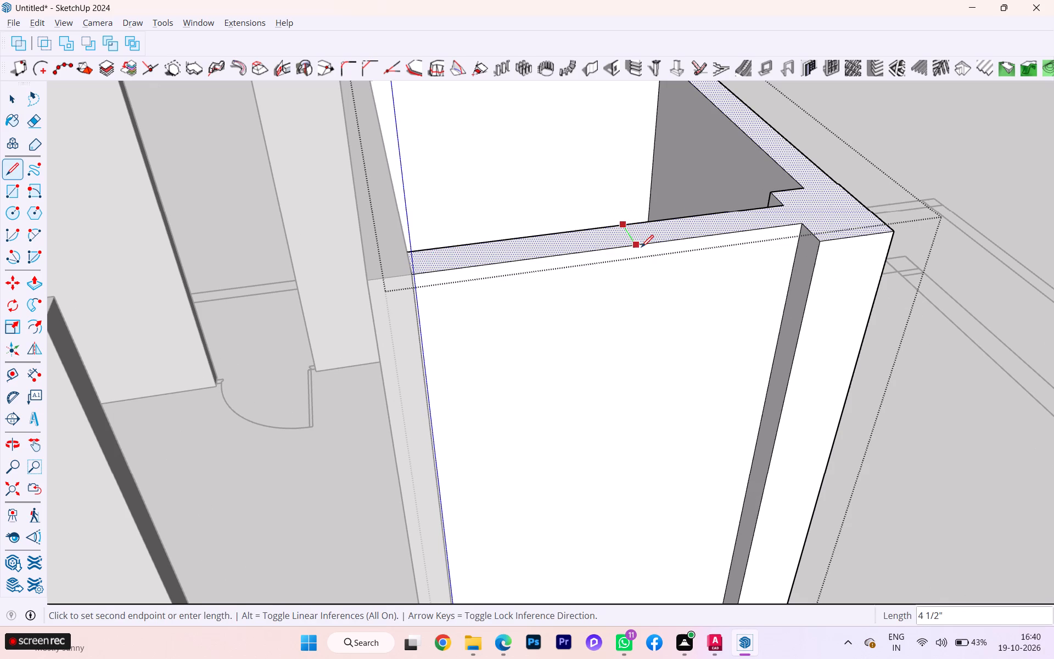
left_click(641, 247)
key("space")
key("space")
key("space")
key("space")
key("space")
key("space")
Push the split top section beside the long wall down 10' to the floor, cutting a full-height opening.
left_click(571, 242)
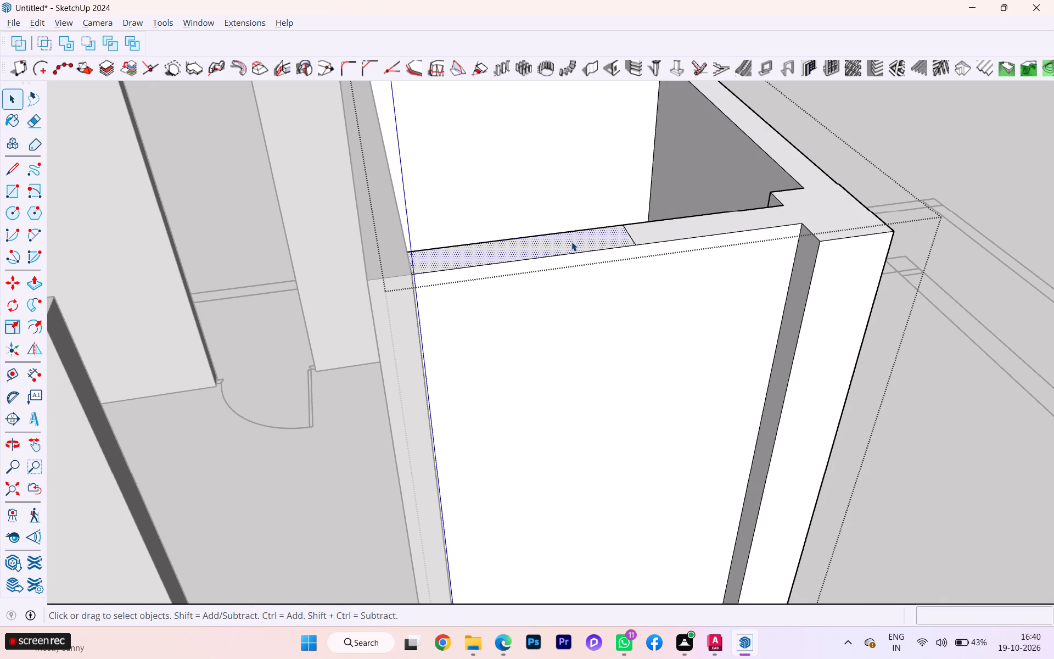
key("p")
left_click(579, 228)
scroll(593, 360, "down", 4)
scroll(598, 356, "up", 2)
scroll(598, 356, "down", 2)
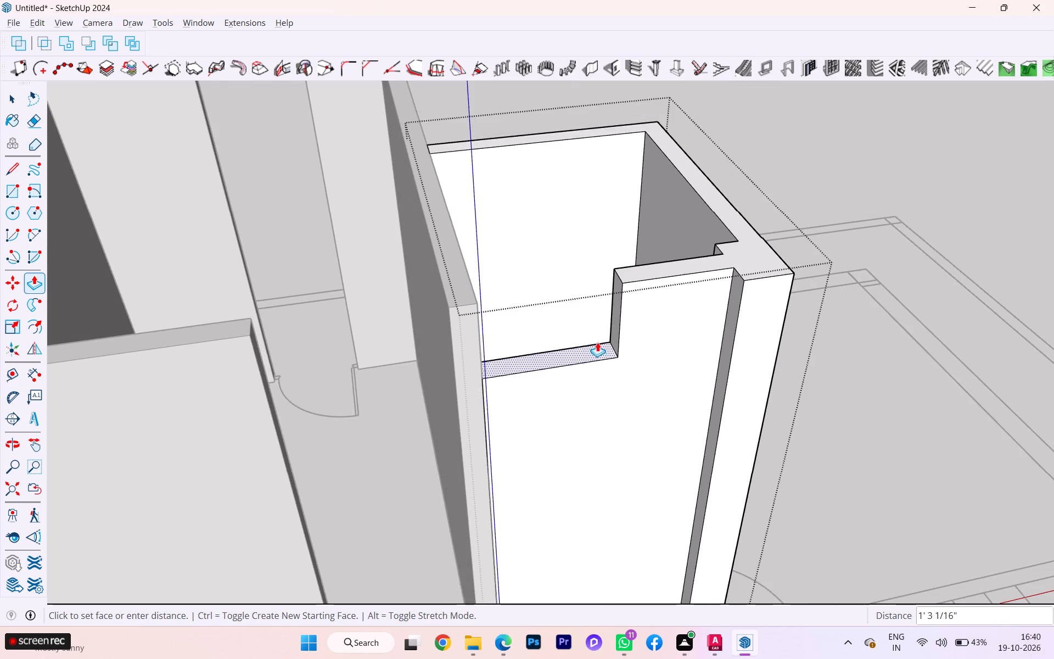
scroll(597, 342, "down", 3)
scroll(597, 342, "up", 2)
scroll(597, 342, "down", 5)
scroll(597, 340, "up", 3)
scroll(597, 340, "down", 3)
scroll(597, 338, "up", 4)
scroll(597, 338, "down", 4)
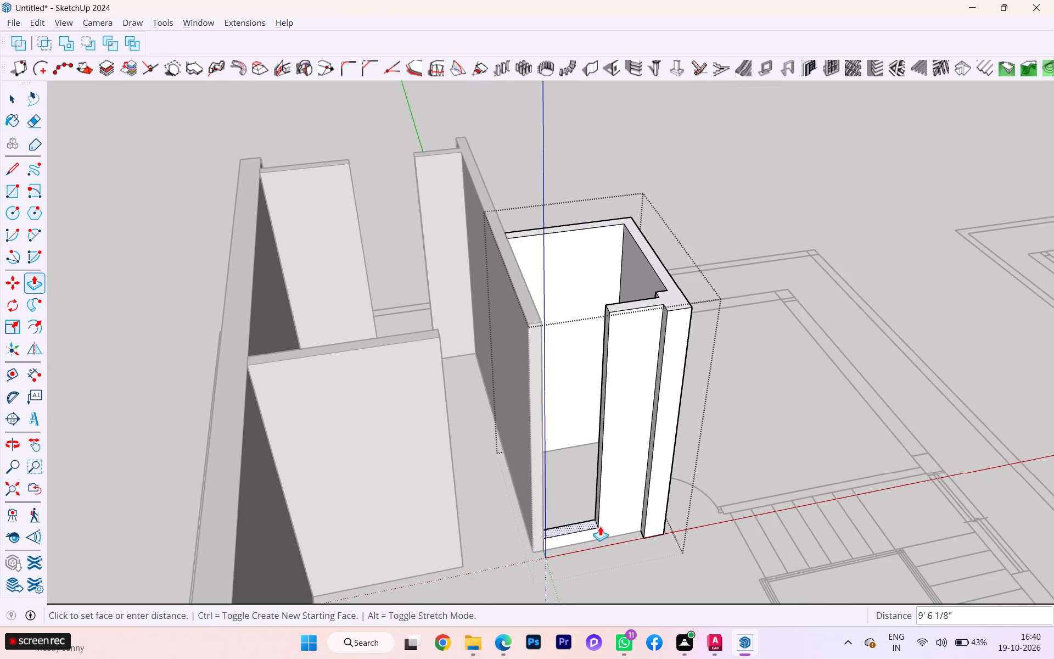
left_click(598, 539)
scroll(593, 440, "down", 1)
Push the remaining wall stub's cut end back toward the corner column to widen the opening, and close the group.
middle_click_drag(593, 438, 640, 434)
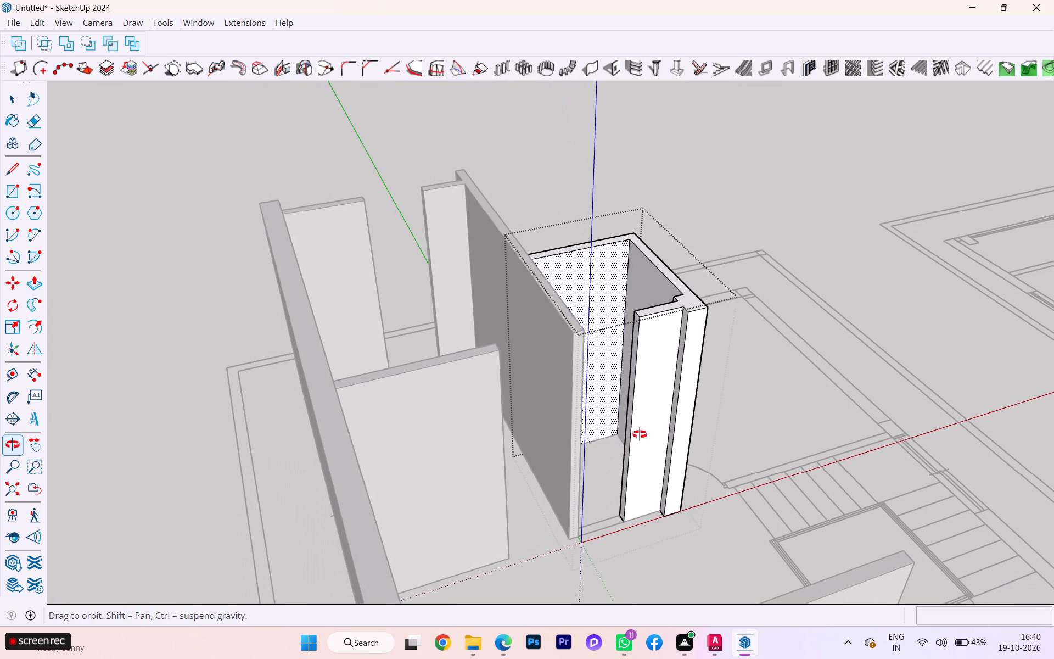
middle_click_drag(640, 434, 640, 435)
scroll(624, 411, "up", 3)
scroll(624, 411, "down", 1)
middle_click_drag(625, 409, 677, 422)
scroll(678, 373, "up", 4)
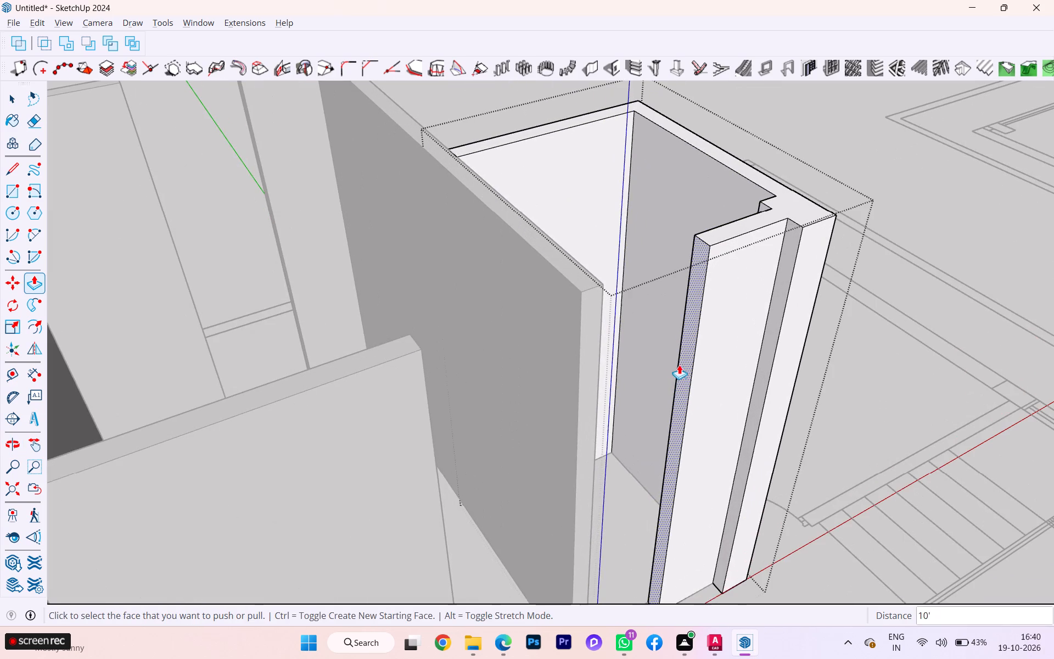
left_click(681, 362)
left_click(696, 345)
key("space")
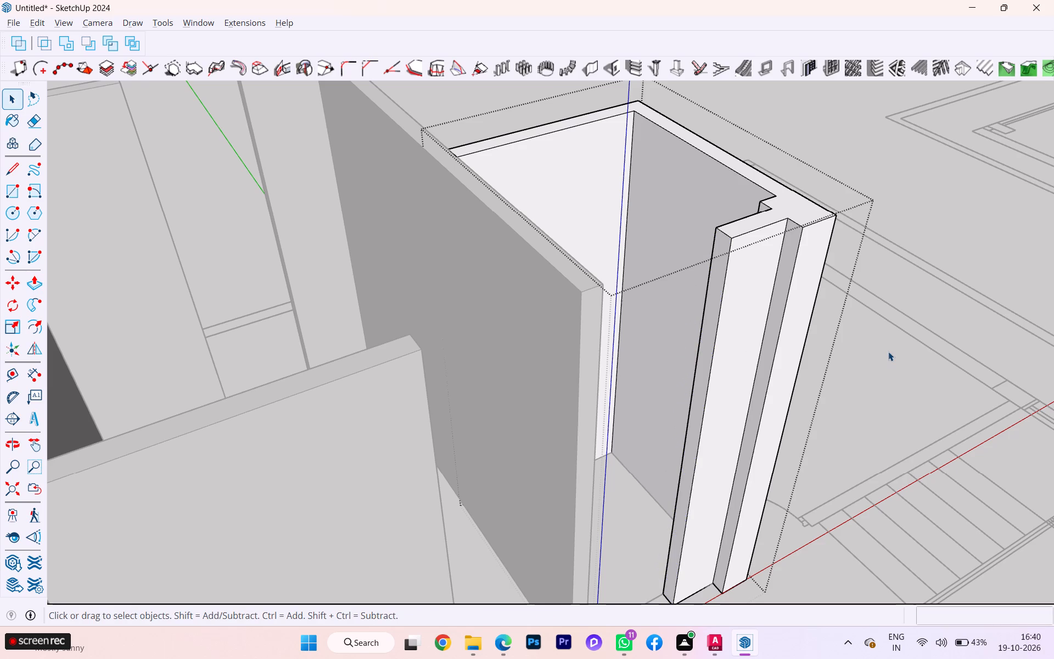
left_click(888, 351)
Draw a rectangle about 9" by 16' 1" over the plan's windowed wall strip, from the long wall's base to the far outer corner.
scroll(877, 365, "down", 1)
middle_click_drag(789, 386, 607, 376)
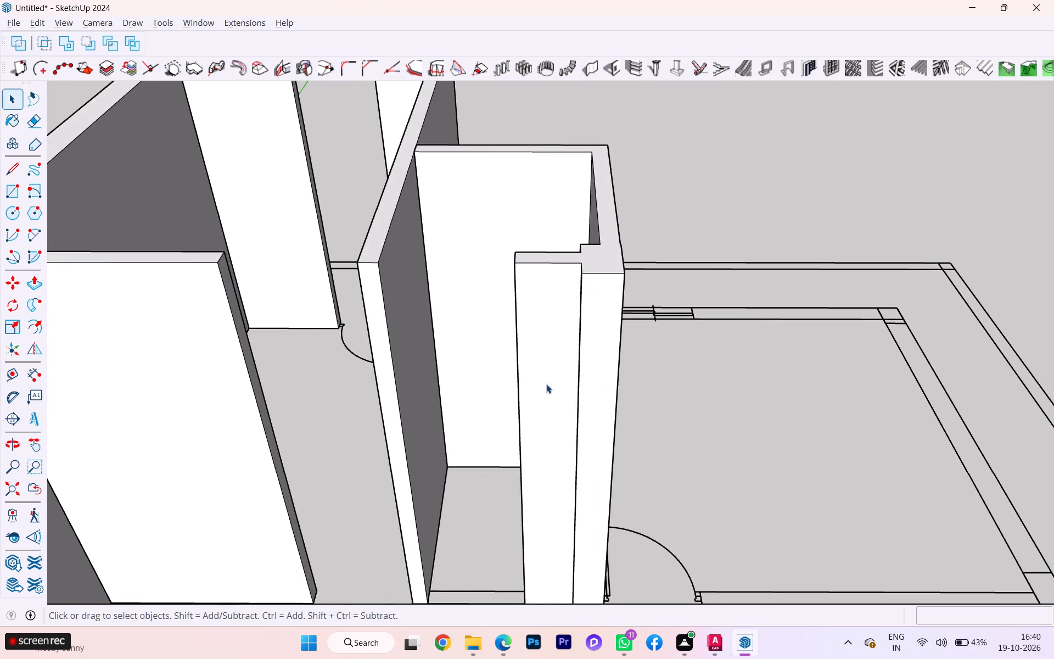
scroll(546, 384, "down", 4)
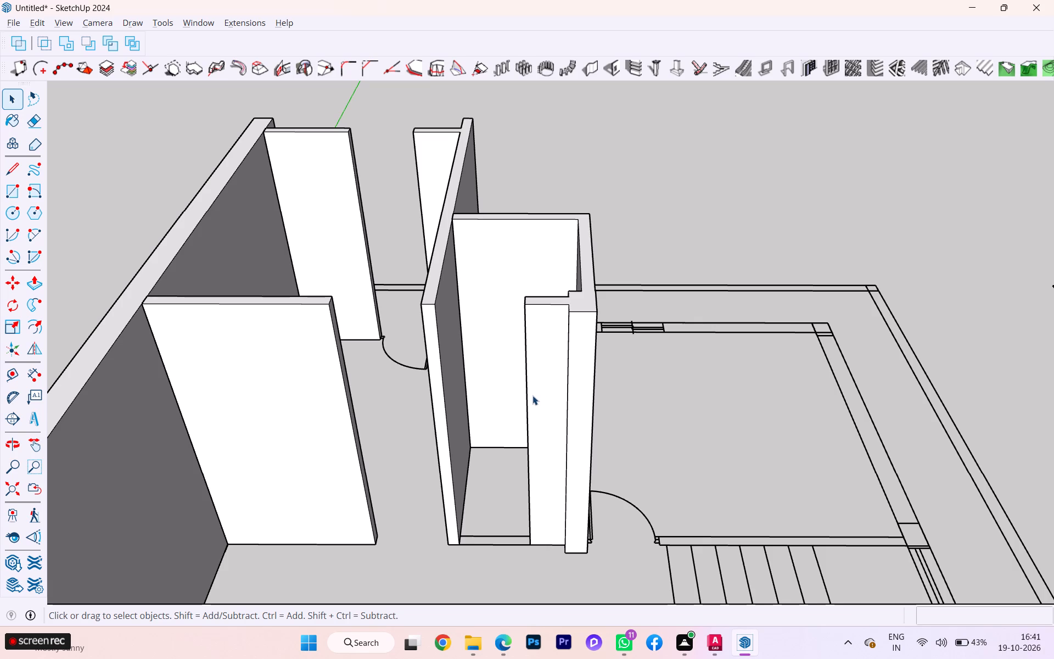
scroll(683, 385, "up", 3)
scroll(684, 386, "down", 11)
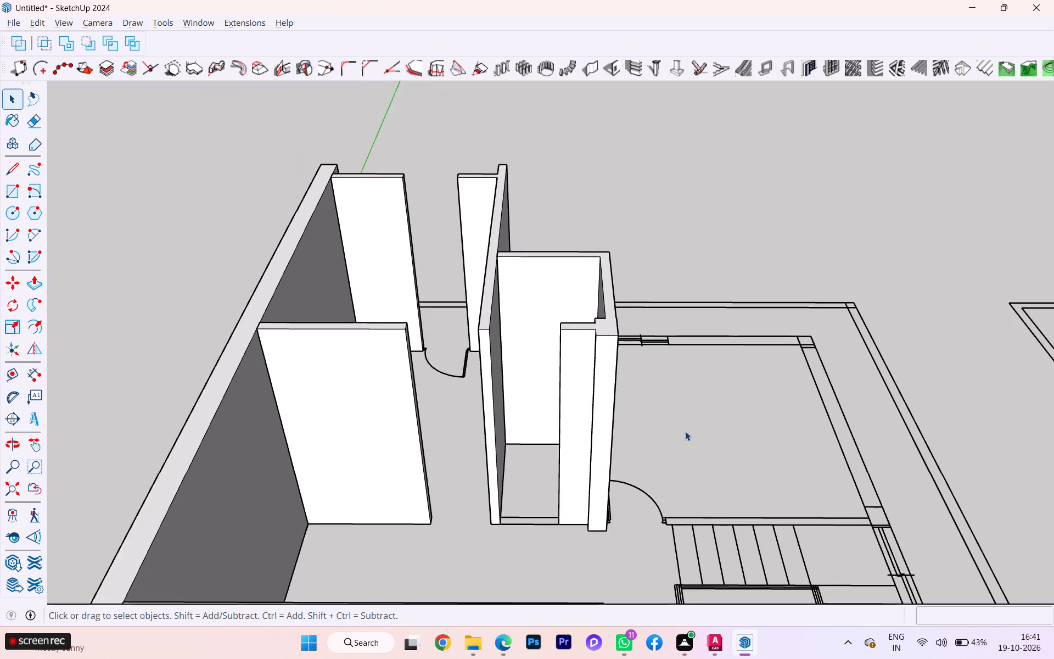
scroll(681, 433, "down", 2)
middle_click_drag(674, 434, 372, 439)
scroll(632, 374, "up", 3)
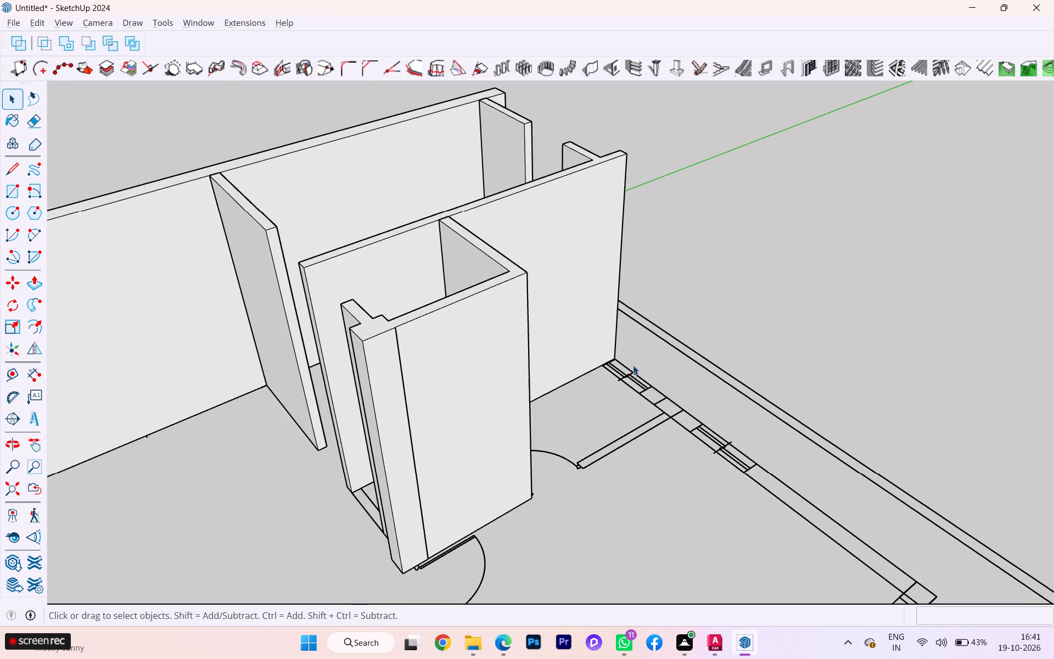
scroll(633, 365, "up", 3)
scroll(624, 364, "down", 2)
scroll(624, 364, "up", 6)
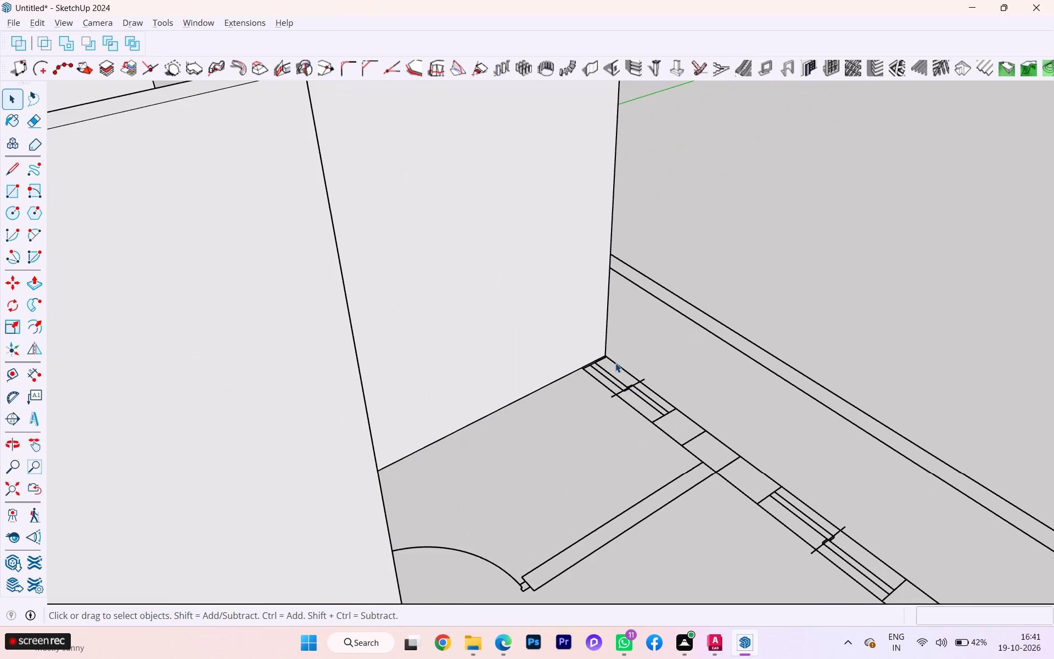
scroll(602, 373, "down", 5)
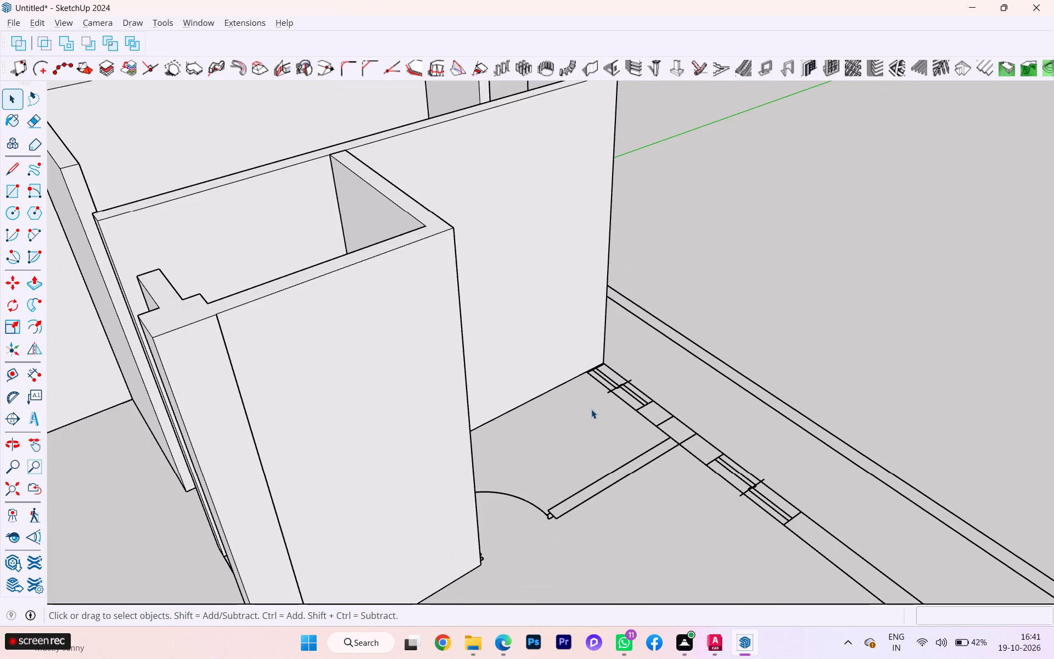
key("r")
scroll(591, 409, "up", 1)
scroll(591, 409, "down", 1)
scroll(591, 408, "up", 7)
scroll(587, 369, "down", 1)
scroll(587, 369, "up", 6)
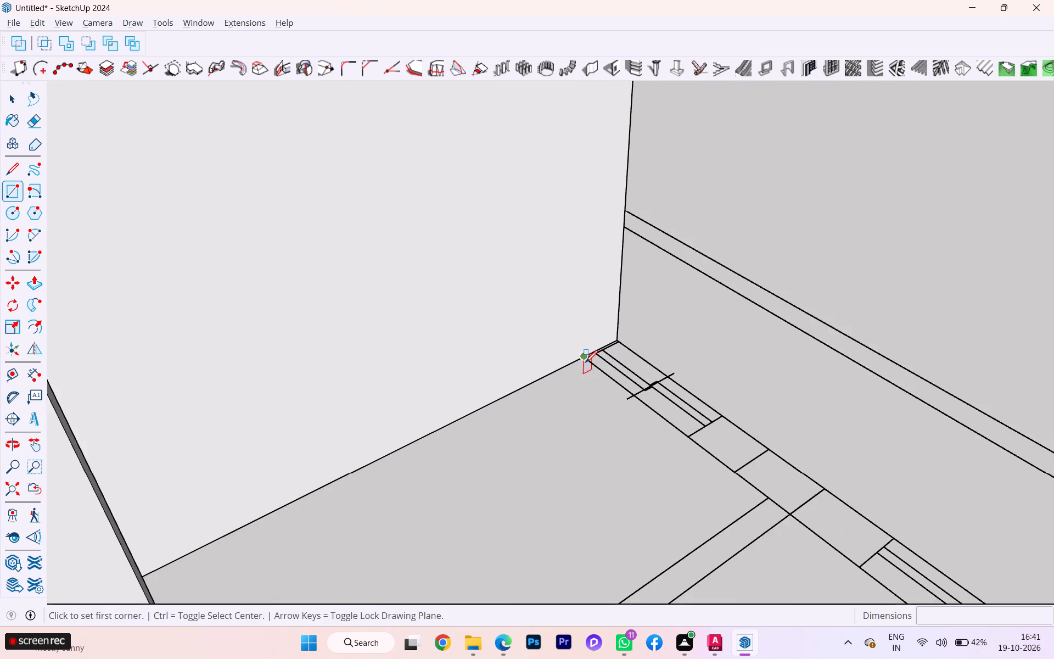
scroll(585, 362, "up", 15)
scroll(595, 354, "down", 2)
scroll(595, 354, "up", 2)
scroll(594, 355, "down", 2)
scroll(594, 355, "up", 2)
scroll(585, 362, "down", 2)
scroll(585, 362, "up", 1)
scroll(585, 362, "down", 2)
scroll(585, 362, "up", 6)
scroll(585, 362, "down", 1)
scroll(585, 362, "up", 1)
scroll(585, 362, "down", 3)
scroll(585, 362, "up", 5)
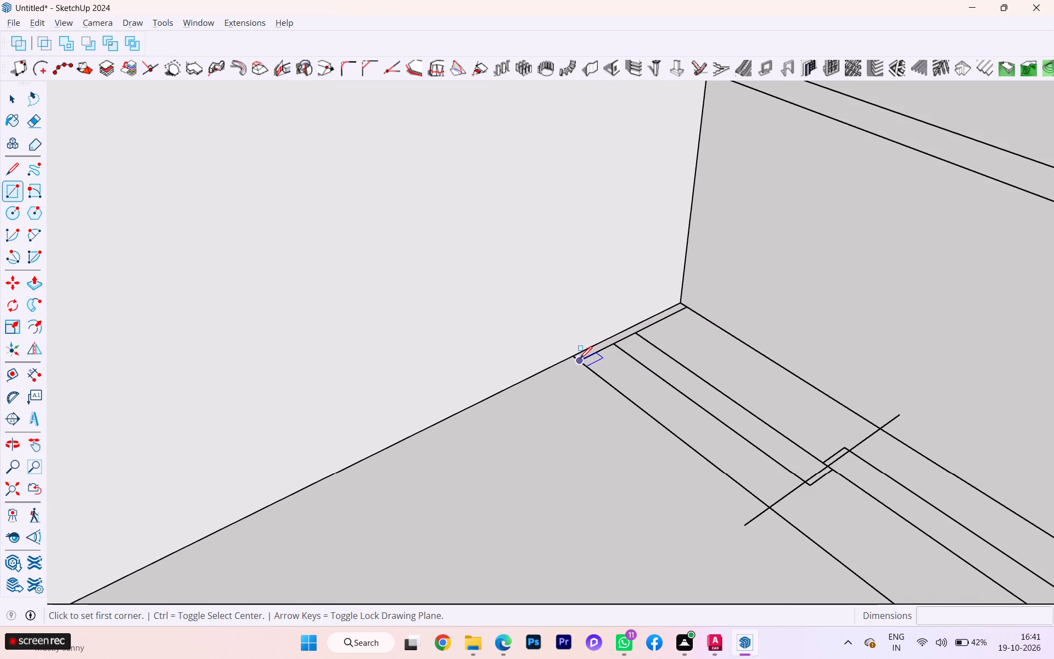
left_click(570, 356)
scroll(653, 395, "down", 2)
scroll(655, 398, "up", 1)
scroll(655, 399, "down", 7)
scroll(641, 378, "up", 2)
scroll(641, 378, "down", 3)
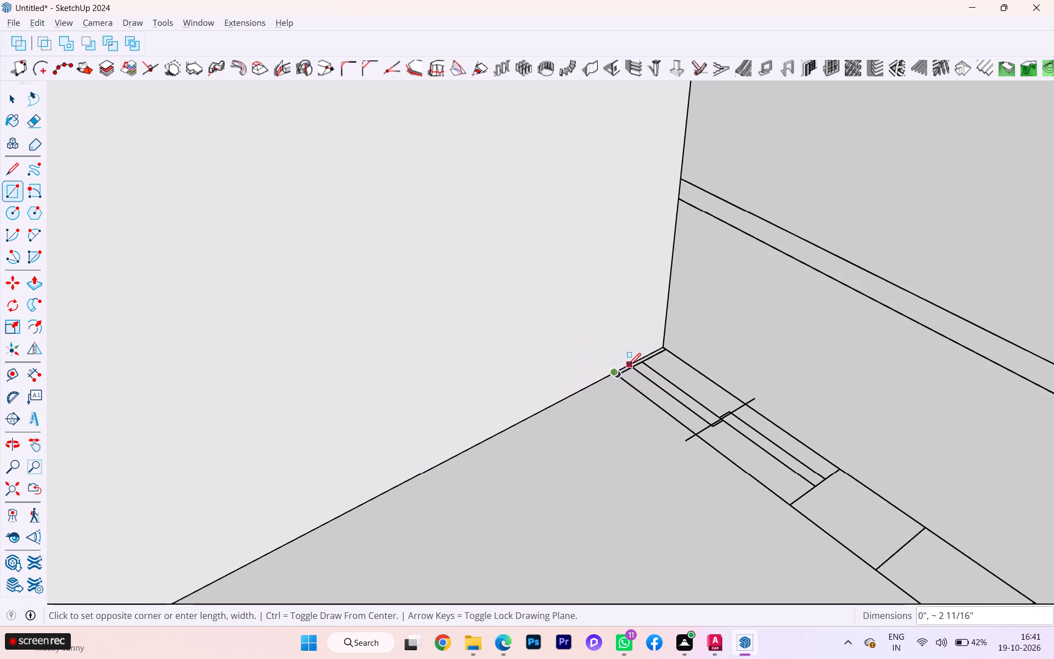
scroll(629, 365, "down", 2)
scroll(626, 362, "up", 2)
scroll(626, 362, "down", 2)
scroll(626, 362, "up", 1)
scroll(626, 362, "down", 3)
scroll(626, 362, "up", 4)
scroll(626, 362, "down", 5)
scroll(620, 356, "up", 1)
scroll(620, 356, "down", 5)
scroll(620, 356, "up", 1)
scroll(620, 356, "down", 1)
scroll(620, 356, "up", 1)
scroll(620, 356, "down", 1)
scroll(620, 356, "up", 2)
scroll(620, 356, "down", 3)
scroll(620, 356, "up", 3)
scroll(620, 356, "down", 1)
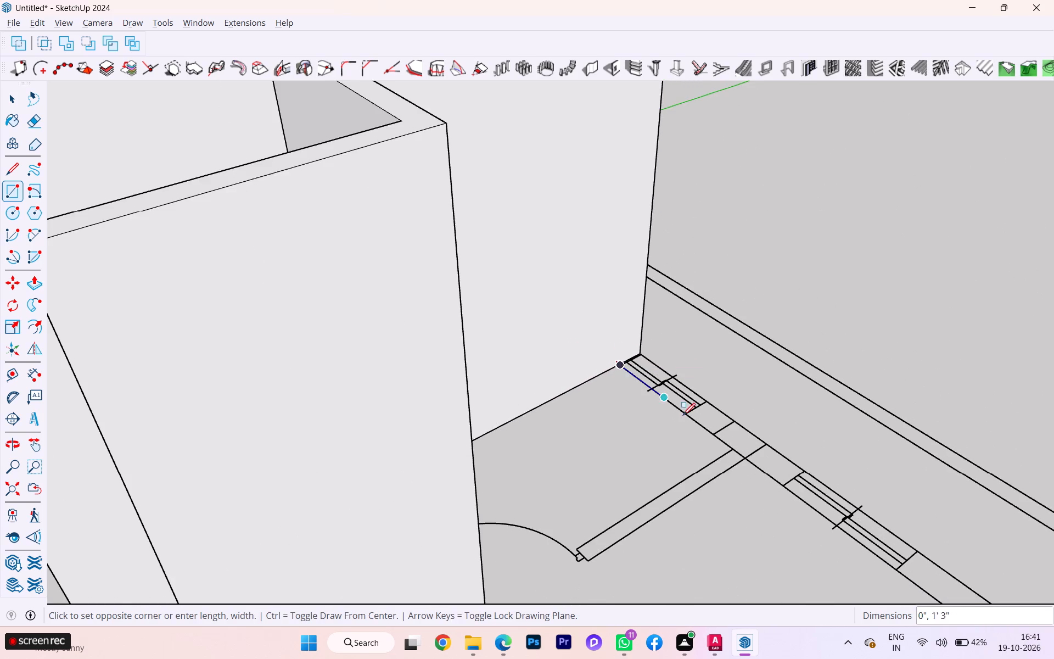
scroll(685, 416, "down", 2)
scroll(682, 416, "up", 2)
scroll(680, 416, "down", 2)
scroll(622, 367, "down", 5)
scroll(622, 367, "up", 3)
scroll(622, 367, "down", 4)
scroll(621, 359, "up", 3)
scroll(621, 359, "down", 3)
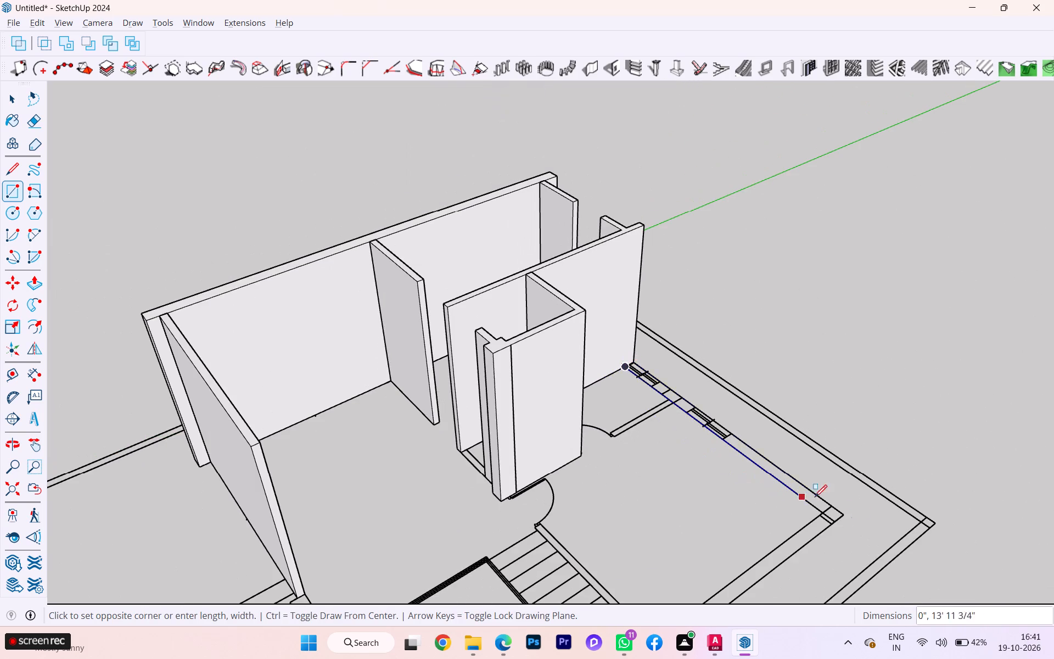
scroll(829, 502, "up", 6)
scroll(858, 526, "down", 1)
scroll(857, 527, "up", 1)
scroll(857, 527, "down", 2)
scroll(857, 527, "up", 14)
scroll(842, 521, "down", 1)
scroll(842, 521, "up", 2)
scroll(842, 521, "down", 1)
scroll(842, 521, "up", 2)
scroll(842, 521, "down", 1)
scroll(842, 521, "up", 2)
scroll(842, 521, "down", 1)
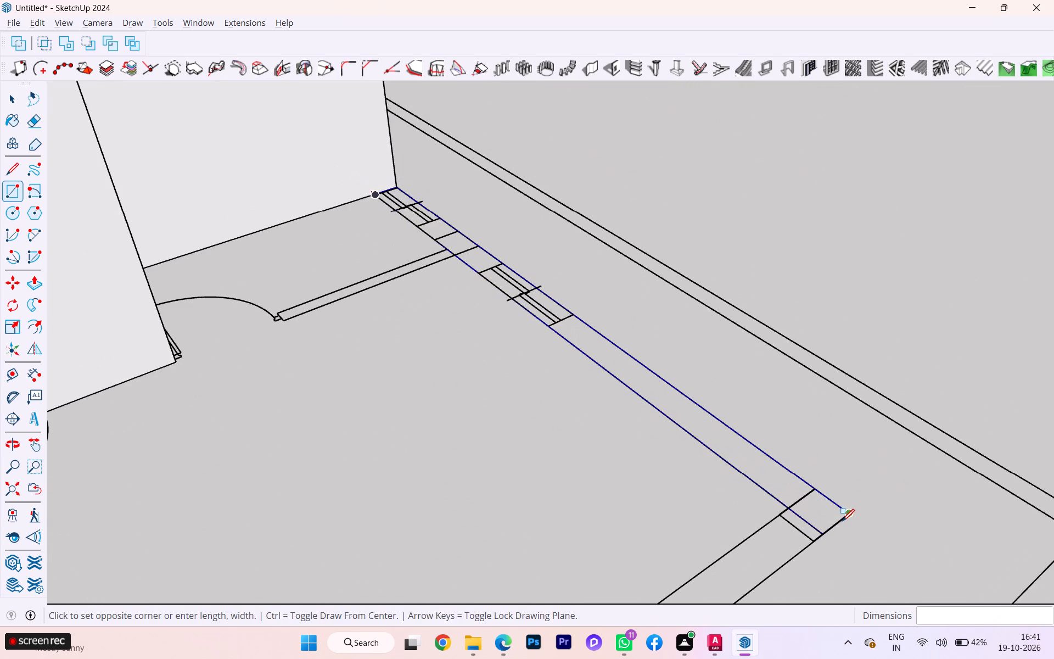
scroll(845, 521, "up", 6)
scroll(848, 521, "down", 1)
scroll(848, 521, "up", 2)
scroll(848, 521, "down", 1)
scroll(848, 521, "up", 7)
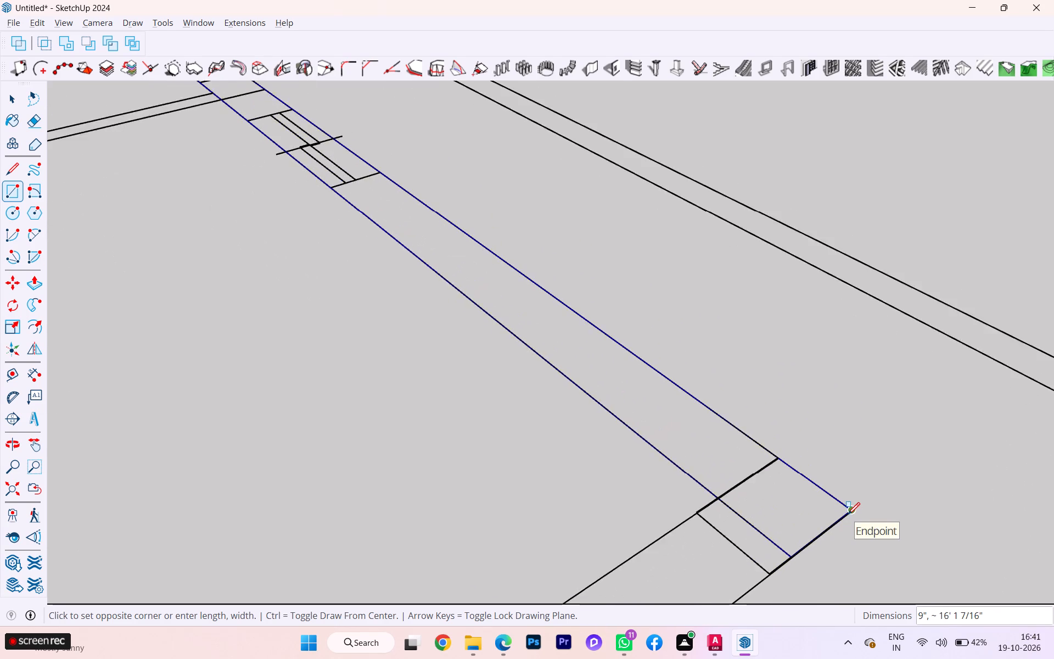
scroll(848, 515, "up", 4)
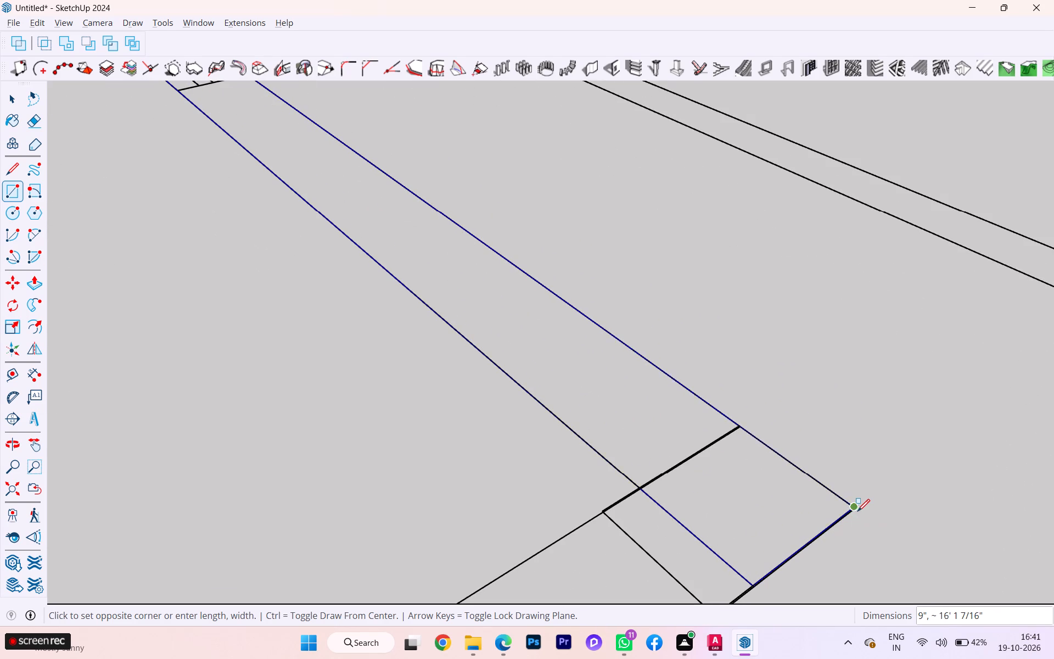
scroll(859, 511, "up", 13)
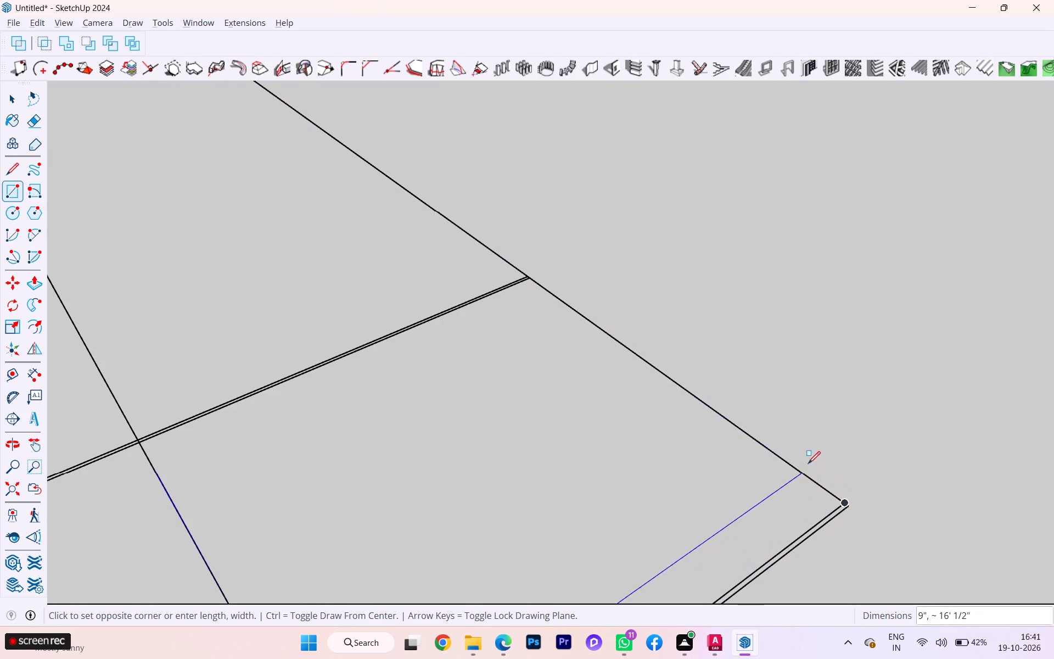
scroll(849, 504, "up", 2)
scroll(849, 504, "down", 2)
scroll(849, 505, "up", 7)
scroll(836, 498, "down", 1)
scroll(836, 498, "up", 7)
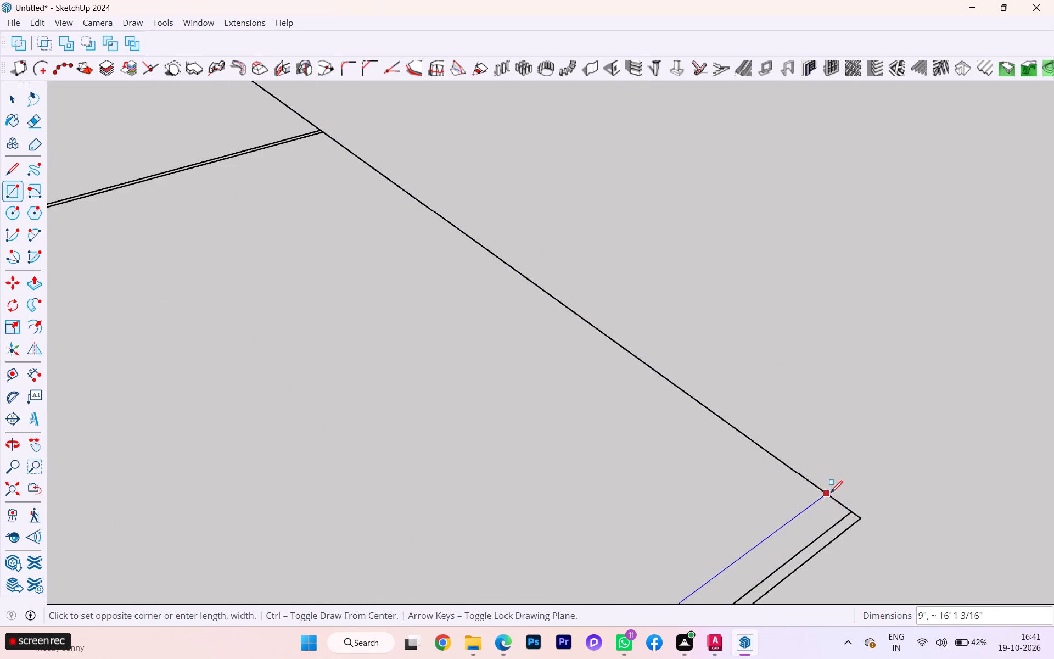
Finish the rectangle about 9" by 16' 1" by setting its opposite corner at the plan wall's outer corner.
scroll(841, 505, "down", 4)
left_click(856, 516)
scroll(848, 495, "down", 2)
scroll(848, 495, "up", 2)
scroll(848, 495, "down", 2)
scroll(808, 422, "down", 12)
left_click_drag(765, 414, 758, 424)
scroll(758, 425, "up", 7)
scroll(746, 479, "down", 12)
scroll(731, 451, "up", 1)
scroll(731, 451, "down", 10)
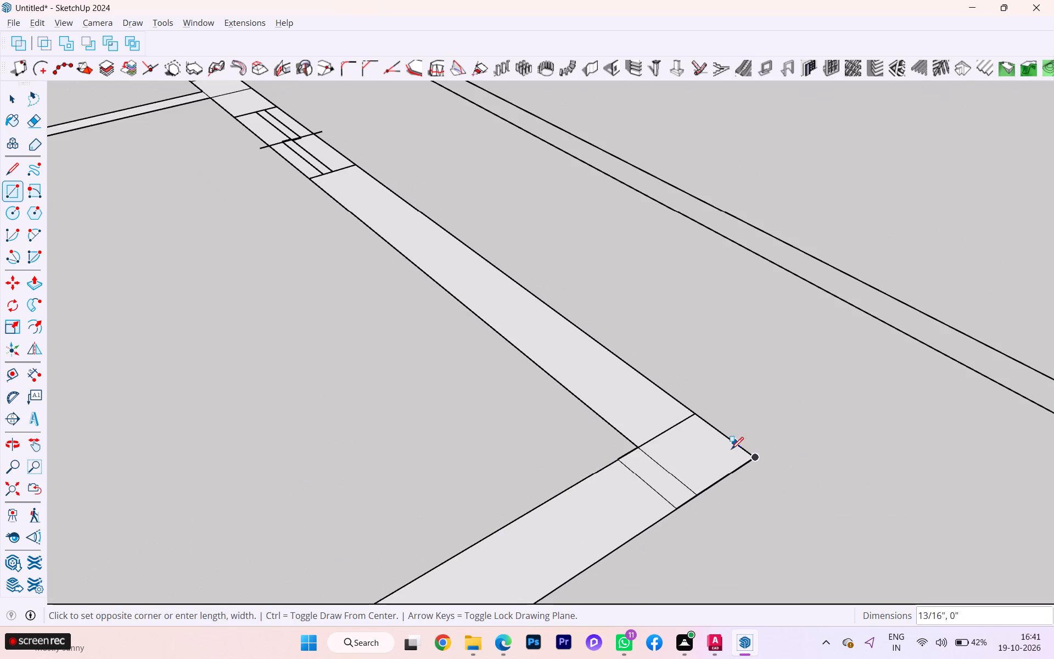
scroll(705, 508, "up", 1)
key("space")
Erase the line dividing the corner column's footprint so it becomes a single face.
scroll(743, 496, "up", 10)
scroll(681, 478, "down", 1)
scroll(680, 478, "up", 1)
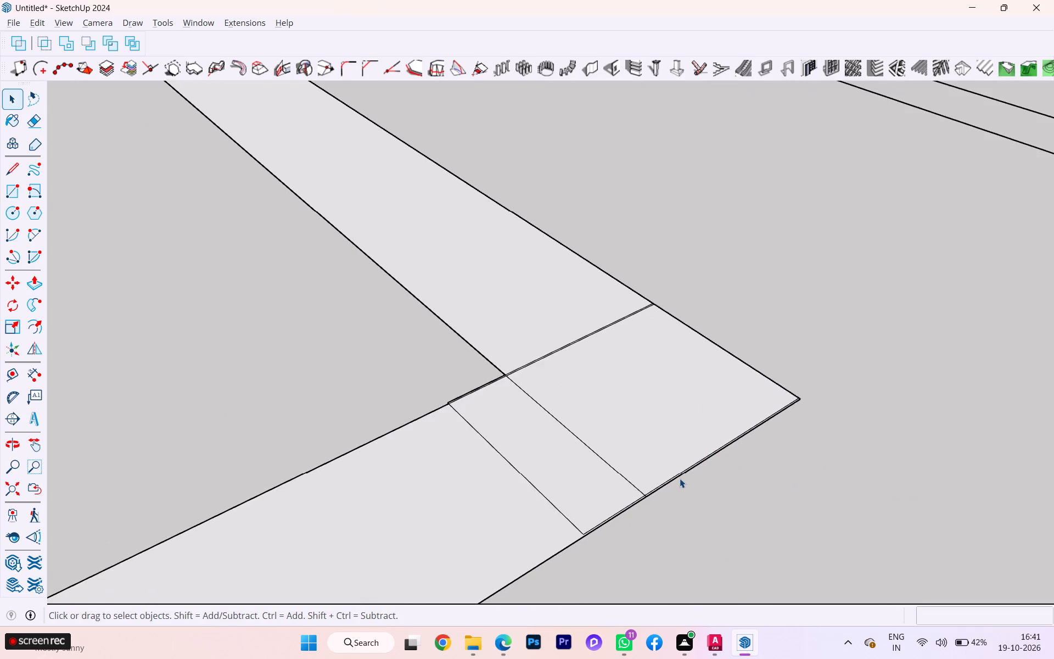
scroll(672, 482, "up", 4)
scroll(672, 482, "down", 1)
scroll(672, 482, "up", 5)
scroll(671, 482, "down", 1)
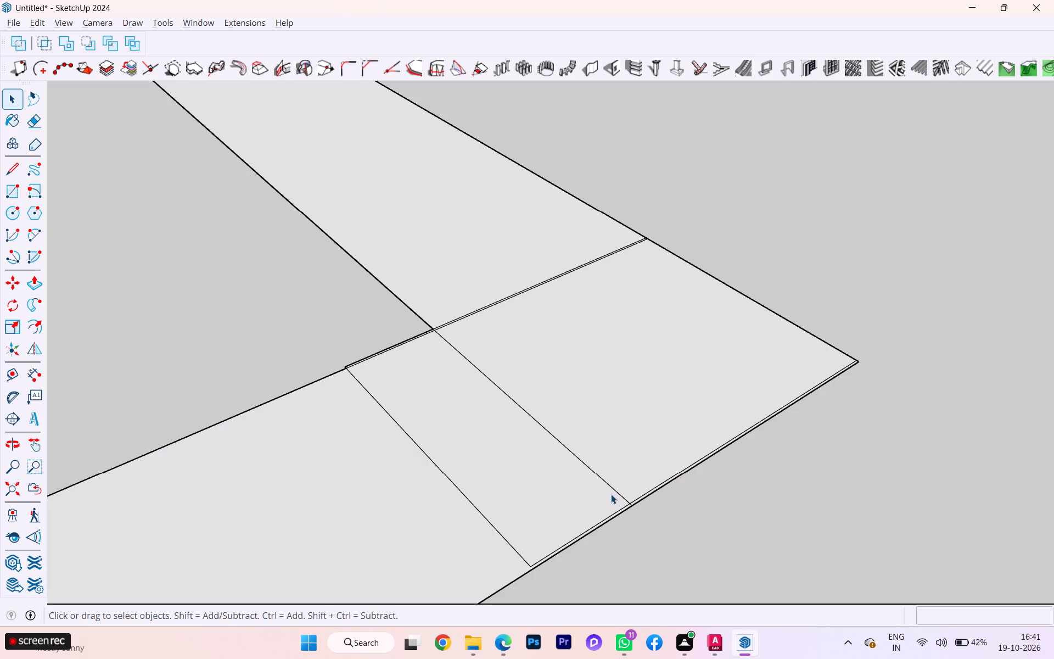
key("e")
left_click(591, 463)
left_click(590, 470)
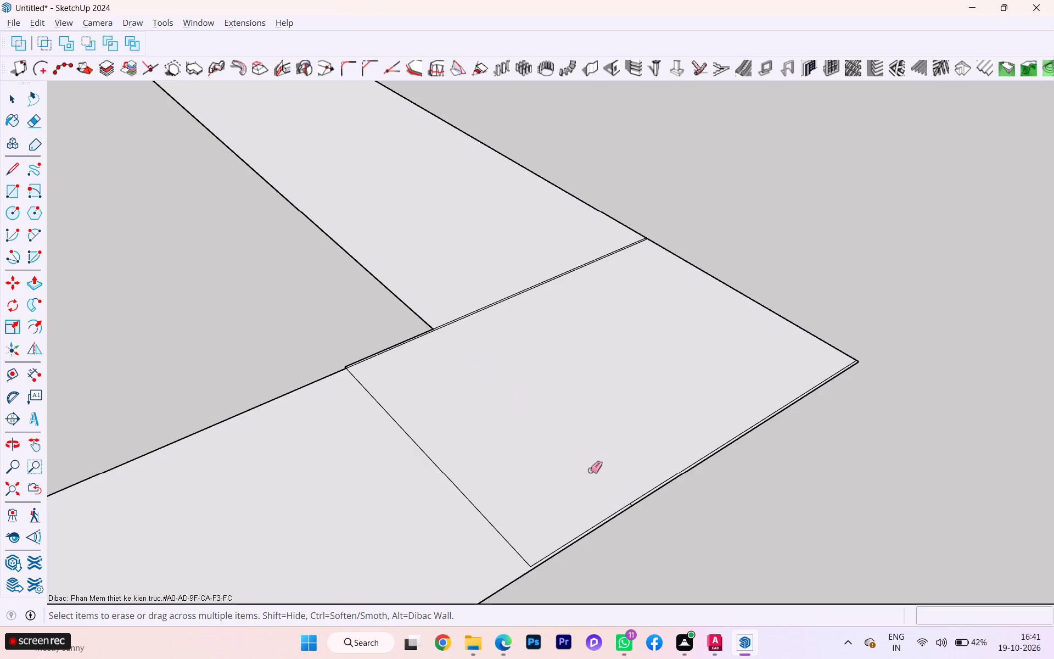
Push/Pull the corner column's footprint up 10'.
scroll(590, 470, "down", 3)
key("space")
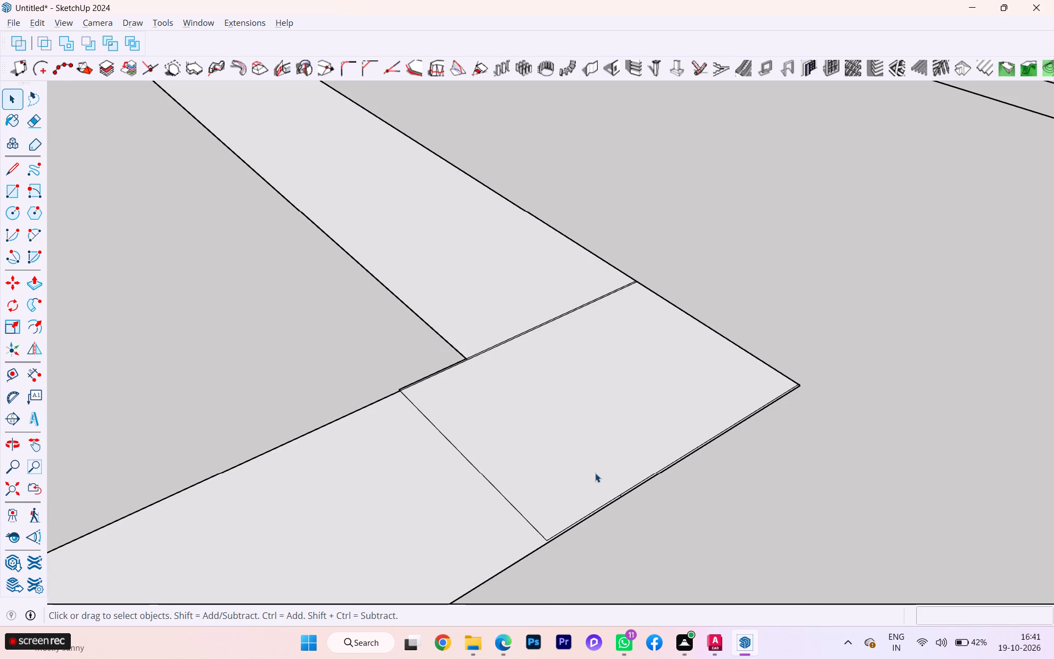
scroll(595, 473, "down", 2)
left_click(608, 460)
key("p")
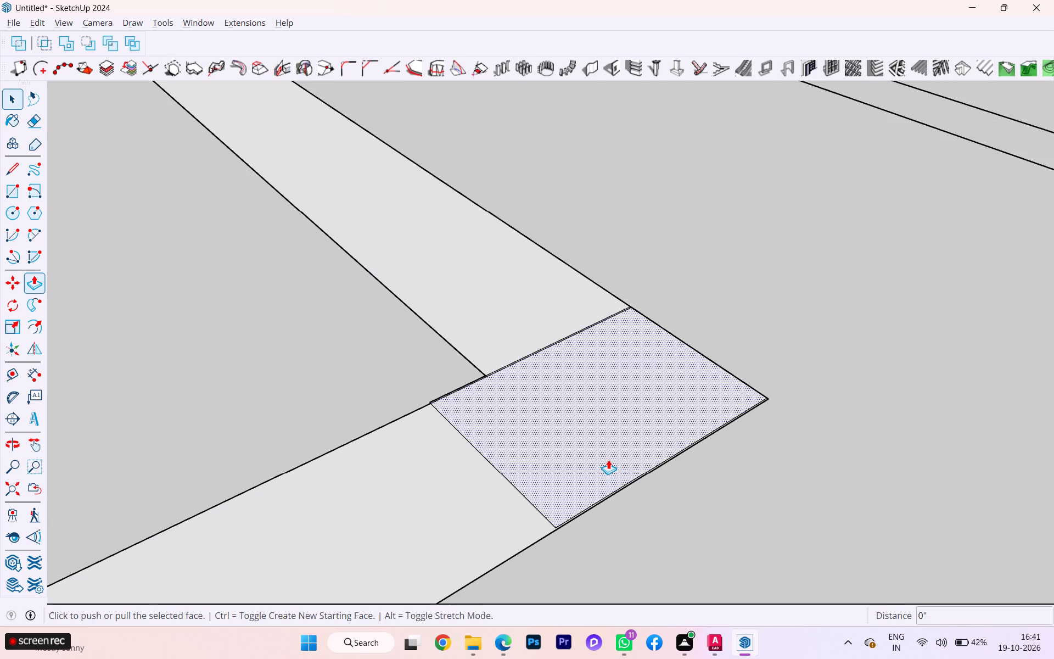
left_click(608, 460)
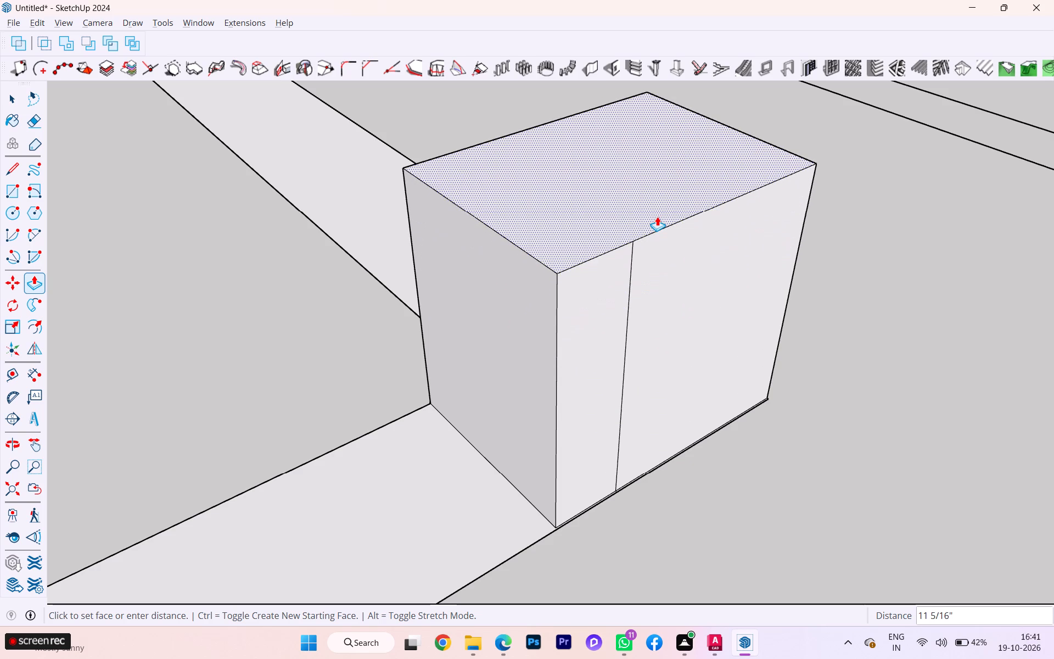
type("10'")
key("Return")
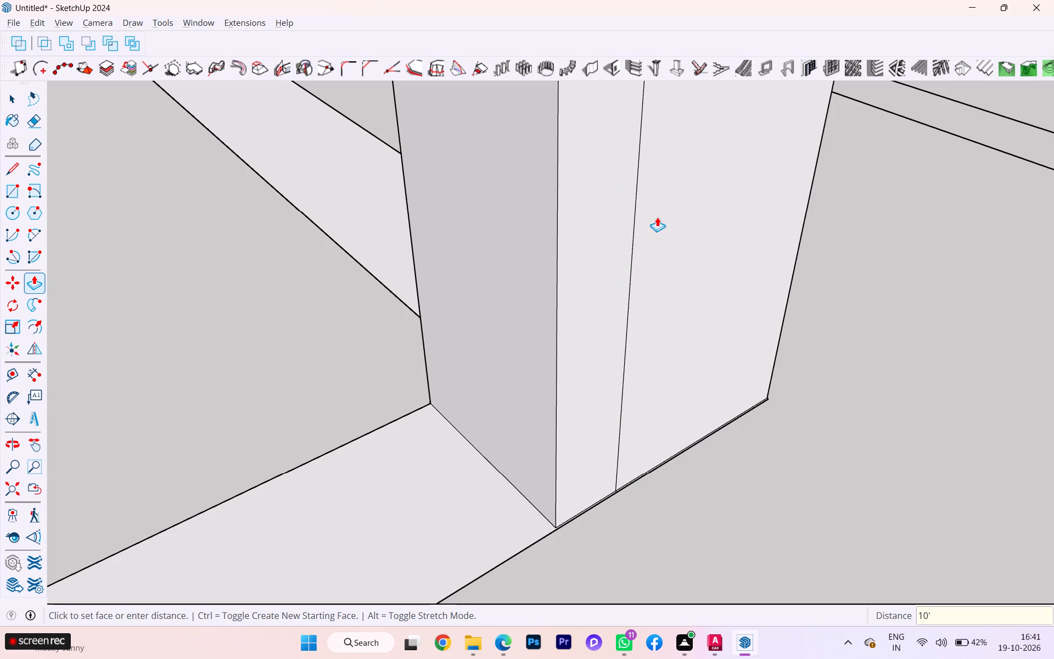
Erase the stray vertical edges running up the two sides of the new corner column.
key("space")
key("e")
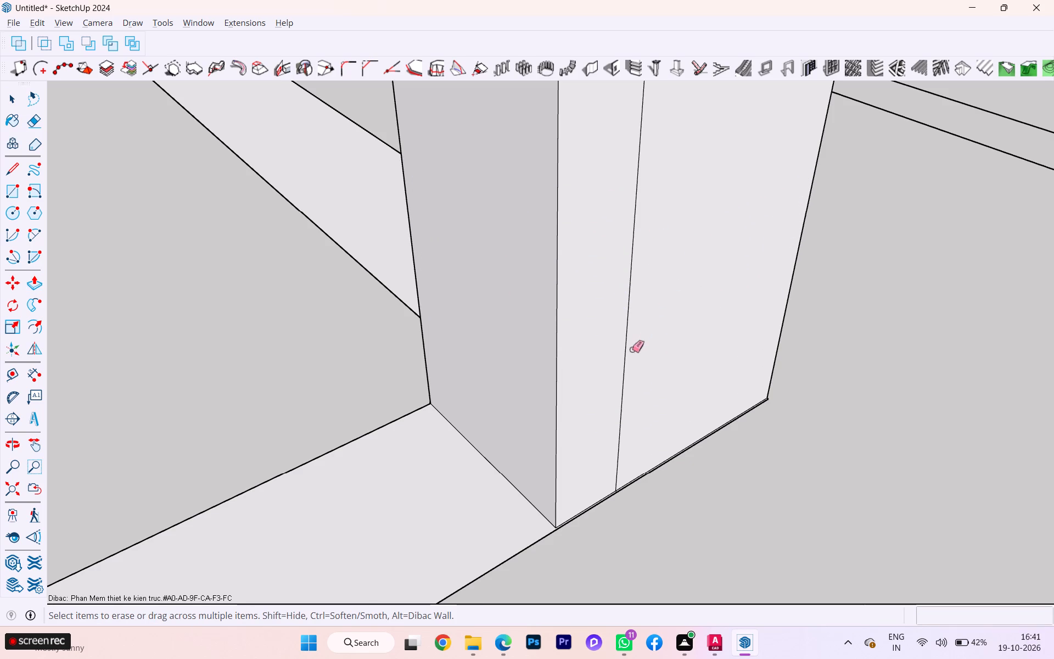
left_click(624, 364)
scroll(623, 367, "down", 1)
scroll(623, 367, "up", 1)
scroll(623, 367, "down", 1)
scroll(623, 367, "up", 3)
scroll(623, 368, "down", 5)
scroll(524, 383, "up", 1)
scroll(523, 382, "down", 1)
middle_click_drag(523, 382, 879, 358)
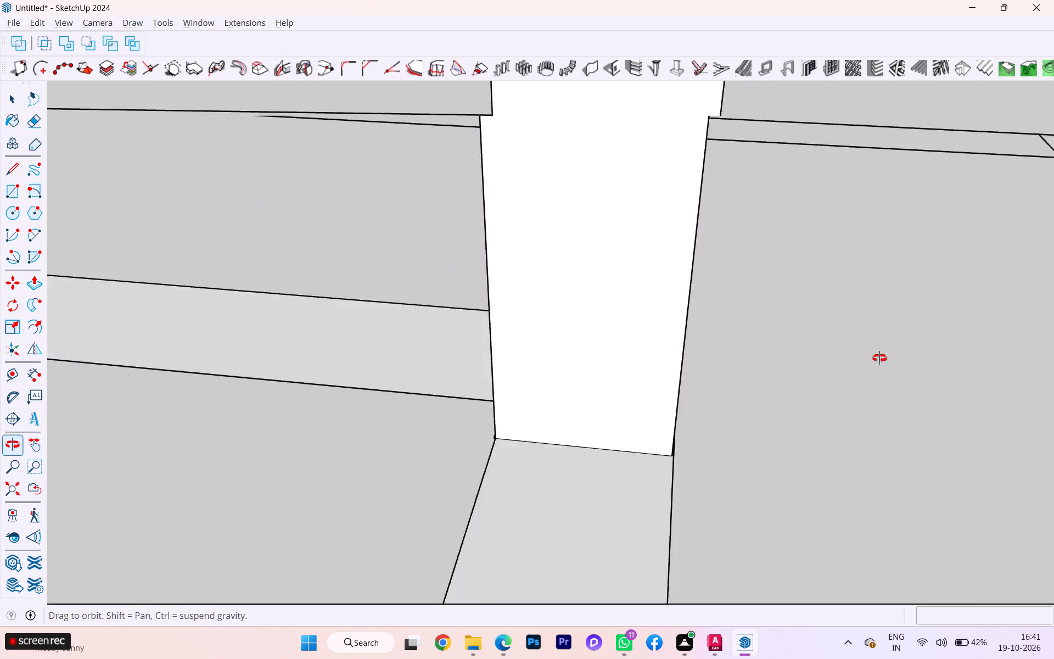
middle_click_drag(879, 358, 928, 353)
middle_click_drag(519, 350, 704, 339)
scroll(569, 354, "up", 5)
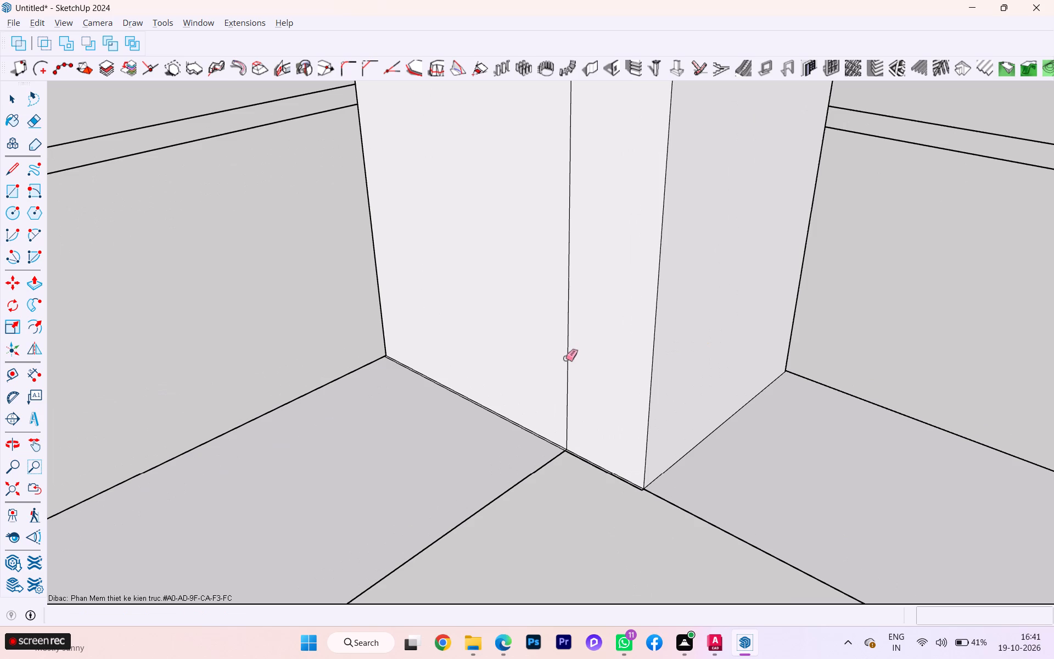
left_click(565, 358)
left_click(569, 368)
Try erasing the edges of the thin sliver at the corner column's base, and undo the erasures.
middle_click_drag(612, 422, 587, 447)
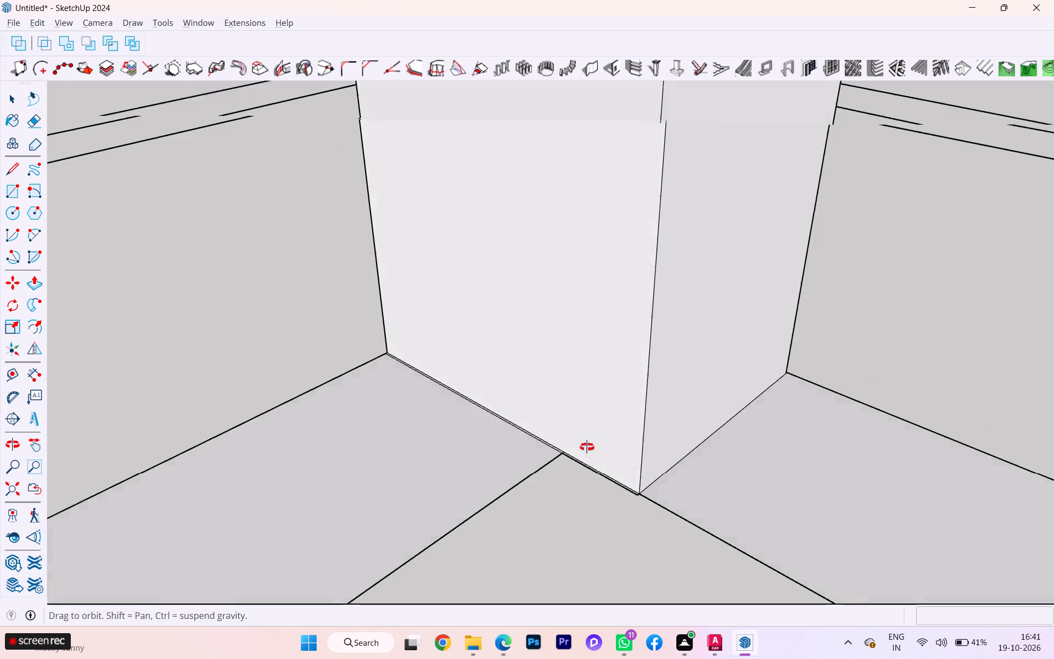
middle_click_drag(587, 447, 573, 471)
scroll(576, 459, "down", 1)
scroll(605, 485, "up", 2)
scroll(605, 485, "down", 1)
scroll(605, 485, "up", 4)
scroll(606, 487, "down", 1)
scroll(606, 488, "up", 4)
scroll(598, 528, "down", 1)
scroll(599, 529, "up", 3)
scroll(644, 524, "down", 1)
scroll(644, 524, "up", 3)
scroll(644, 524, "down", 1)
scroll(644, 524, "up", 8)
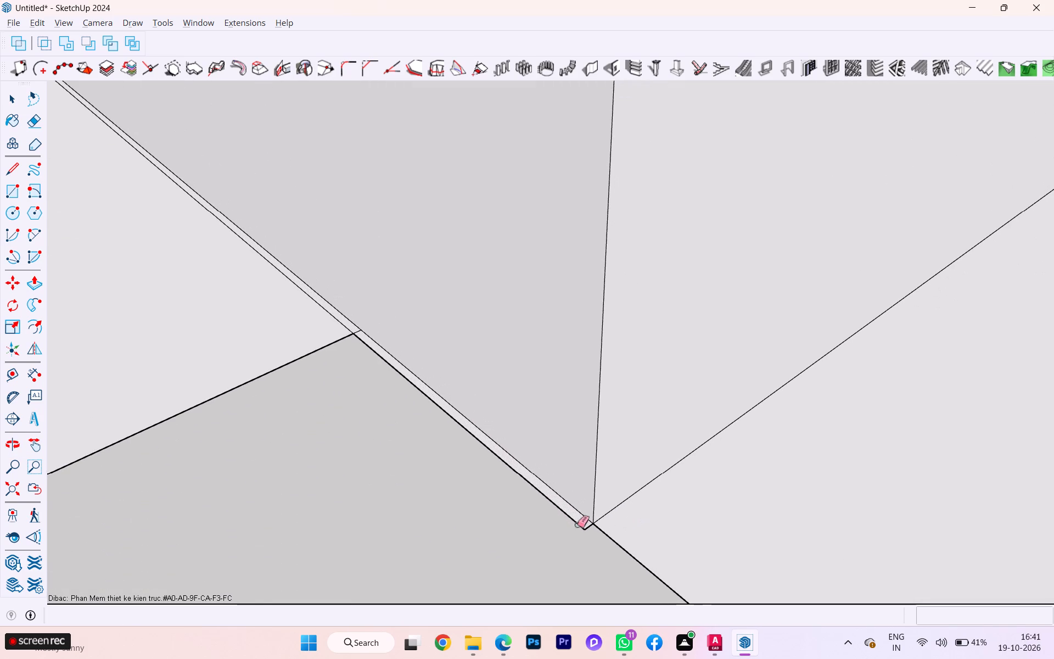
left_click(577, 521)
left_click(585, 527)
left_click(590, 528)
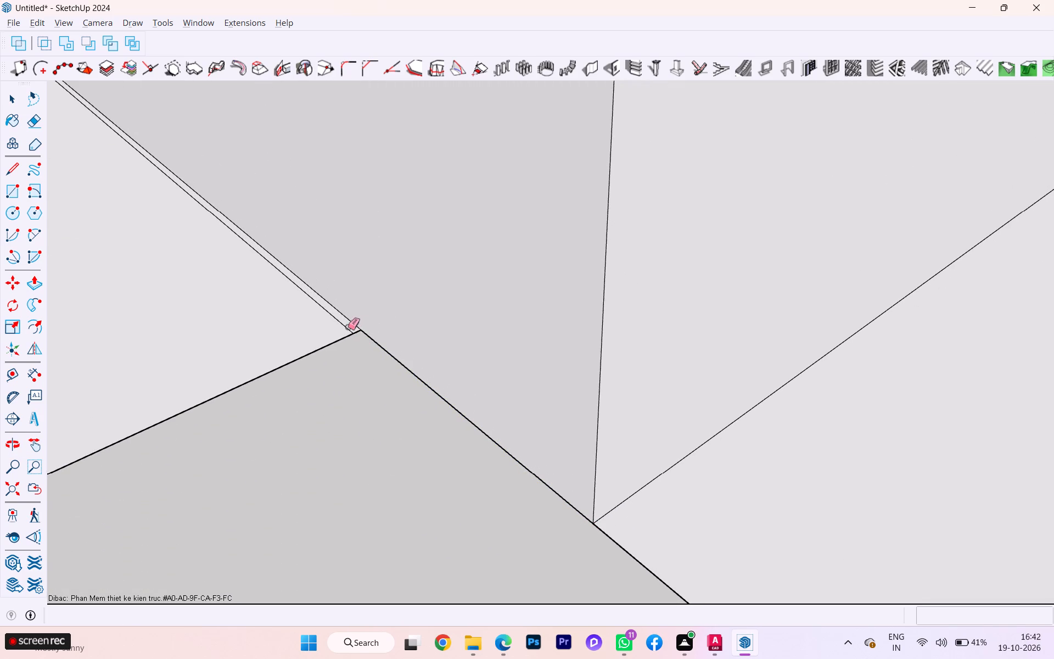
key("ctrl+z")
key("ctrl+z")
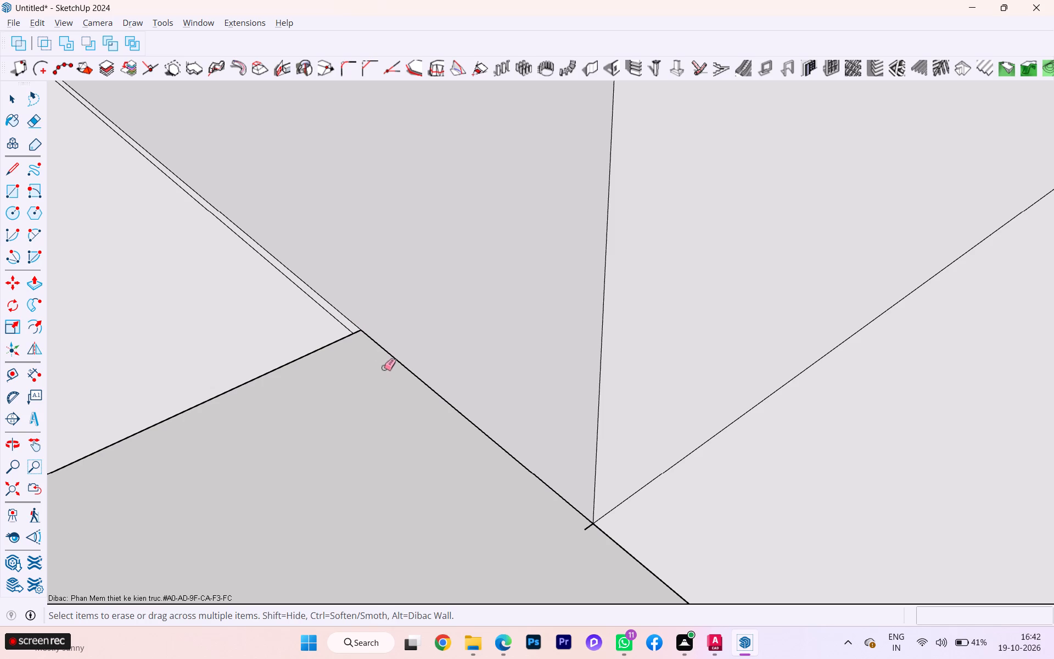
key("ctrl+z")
Erase the short line crossing the thin sliver at the corner column's base.
scroll(385, 365, "up", 2)
key("space")
scroll(372, 333, "up", 6)
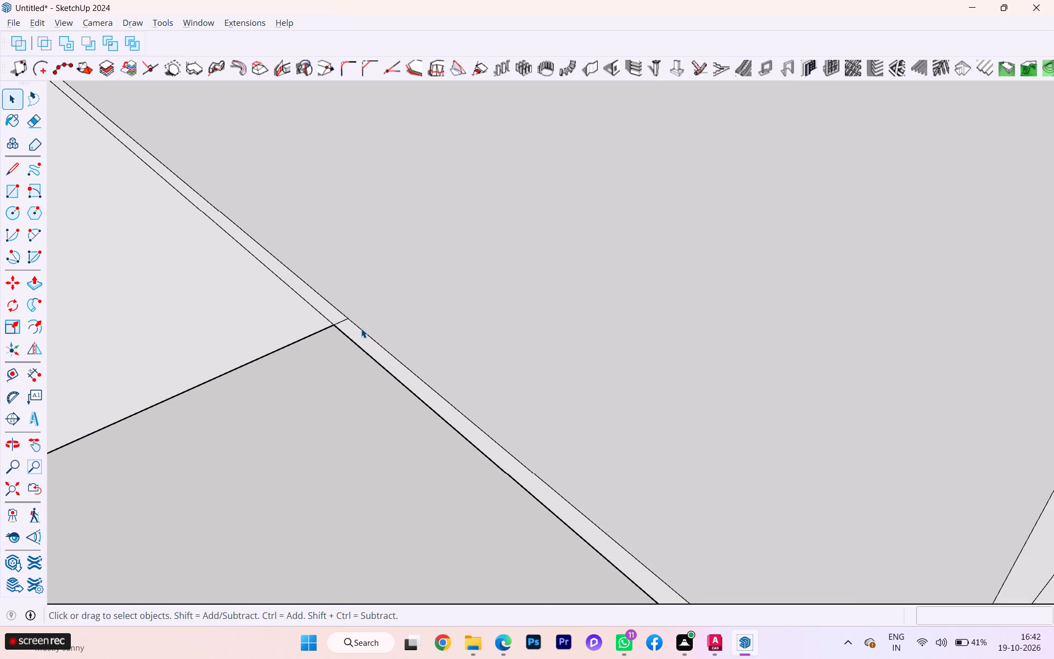
left_click(351, 327)
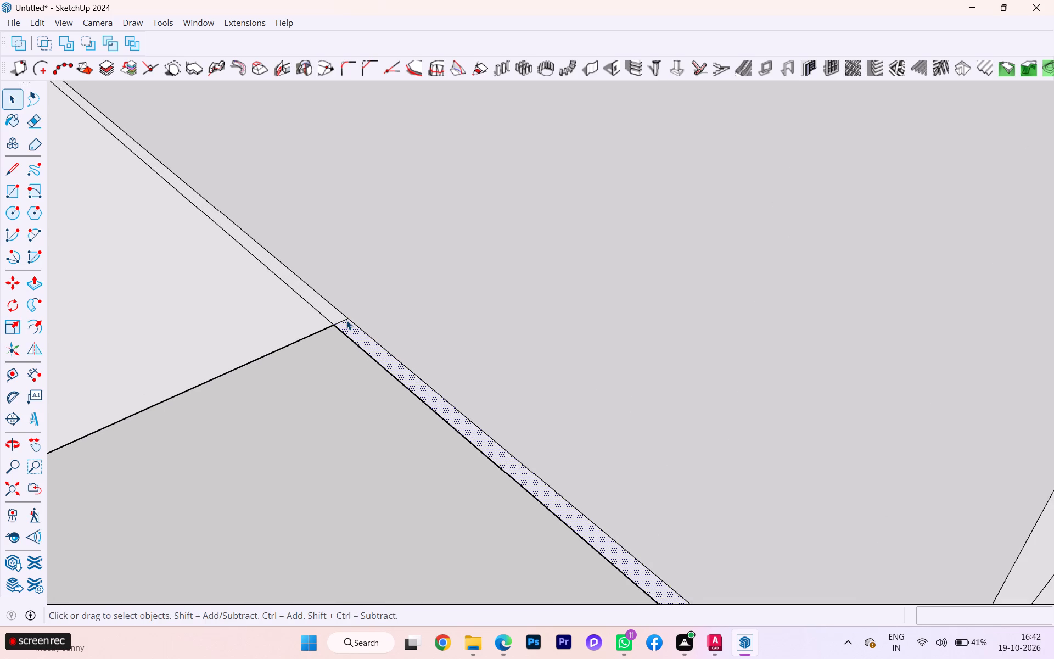
key("e")
left_click(344, 323)
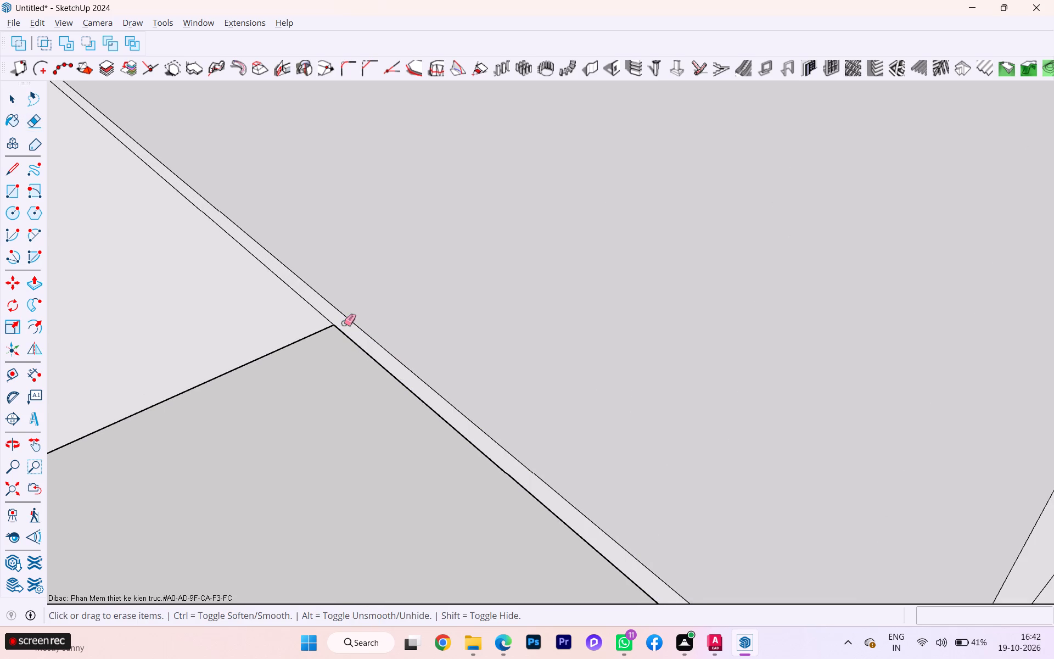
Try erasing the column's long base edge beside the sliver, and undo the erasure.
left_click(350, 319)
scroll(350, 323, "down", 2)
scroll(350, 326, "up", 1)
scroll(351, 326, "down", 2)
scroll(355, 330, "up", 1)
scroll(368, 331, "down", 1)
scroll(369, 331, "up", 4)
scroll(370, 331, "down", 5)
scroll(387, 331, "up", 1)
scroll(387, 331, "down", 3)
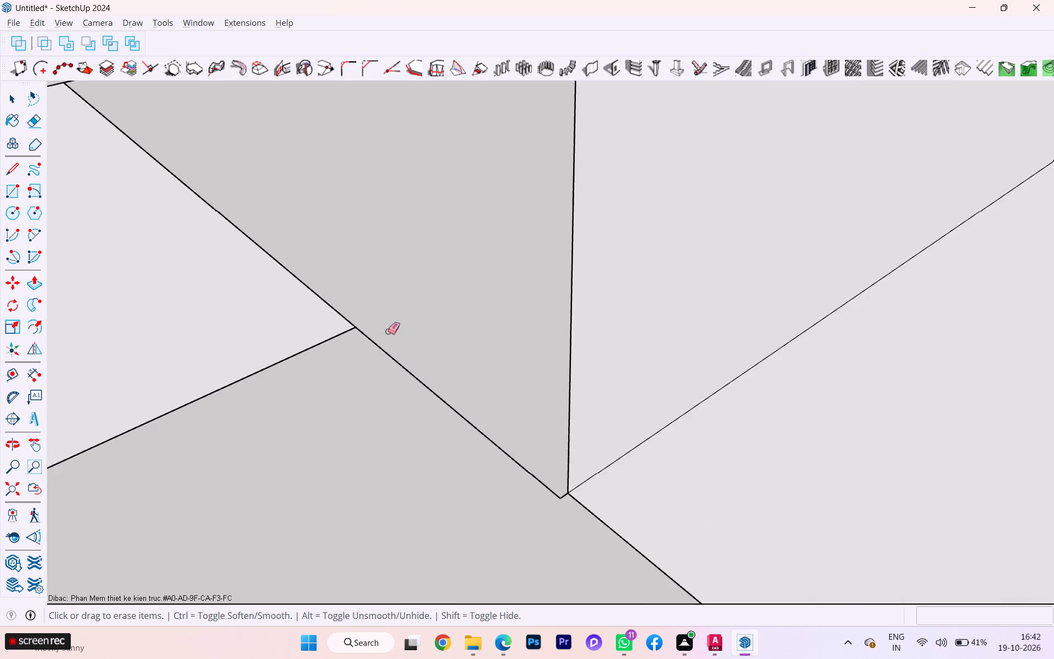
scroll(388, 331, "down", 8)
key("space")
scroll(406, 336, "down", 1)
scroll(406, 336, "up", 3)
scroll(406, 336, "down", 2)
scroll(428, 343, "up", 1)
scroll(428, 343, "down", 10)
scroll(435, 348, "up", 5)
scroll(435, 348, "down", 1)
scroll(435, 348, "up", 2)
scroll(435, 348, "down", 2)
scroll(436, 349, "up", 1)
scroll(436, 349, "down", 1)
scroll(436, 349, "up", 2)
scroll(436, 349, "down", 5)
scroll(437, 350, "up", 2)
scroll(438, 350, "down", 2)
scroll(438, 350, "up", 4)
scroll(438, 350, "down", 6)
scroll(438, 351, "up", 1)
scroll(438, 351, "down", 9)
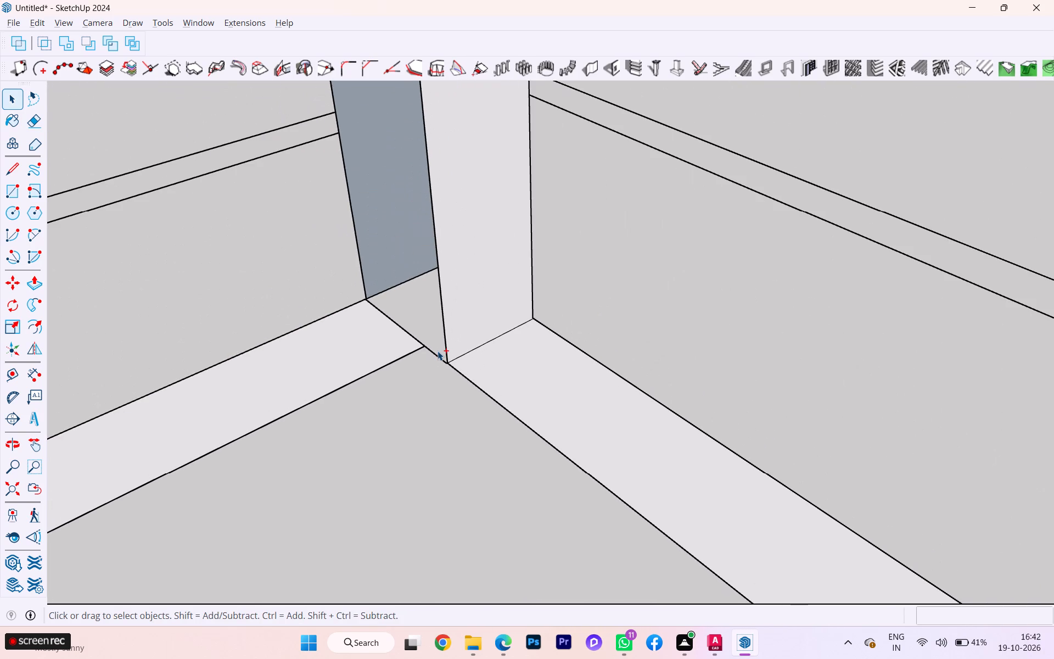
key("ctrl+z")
Push/Pull the windowed wall strip between the corner column and the partition up 10', level with the column's top.
scroll(488, 347, "down", 1)
key("space")
scroll(489, 347, "up", 1)
scroll(489, 347, "down", 2)
scroll(489, 347, "up", 1)
scroll(493, 346, "down", 6)
scroll(390, 372, "down", 3)
middle_click_drag(390, 372, 283, 405)
scroll(483, 351, "down", 2)
scroll(487, 351, "up", 1)
scroll(528, 349, "down", 1)
scroll(573, 345, "down", 3)
scroll(664, 332, "down", 2)
scroll(664, 332, "up", 1)
scroll(508, 364, "down", 2)
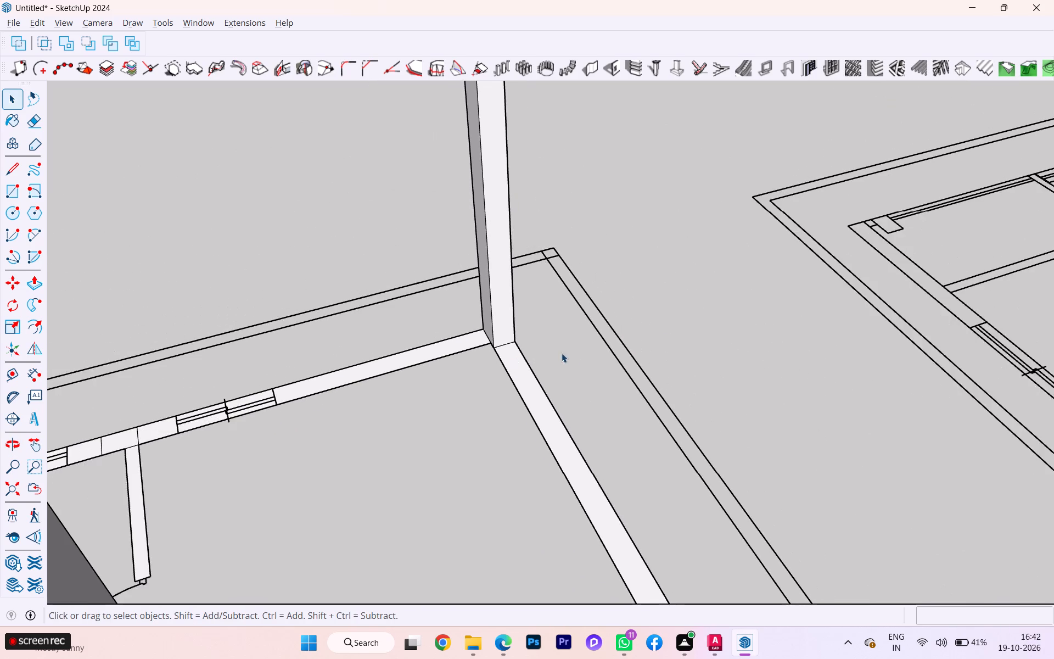
scroll(562, 353, "down", 2)
scroll(572, 353, "up", 1)
scroll(572, 353, "down", 2)
middle_click_drag(512, 376, 328, 414)
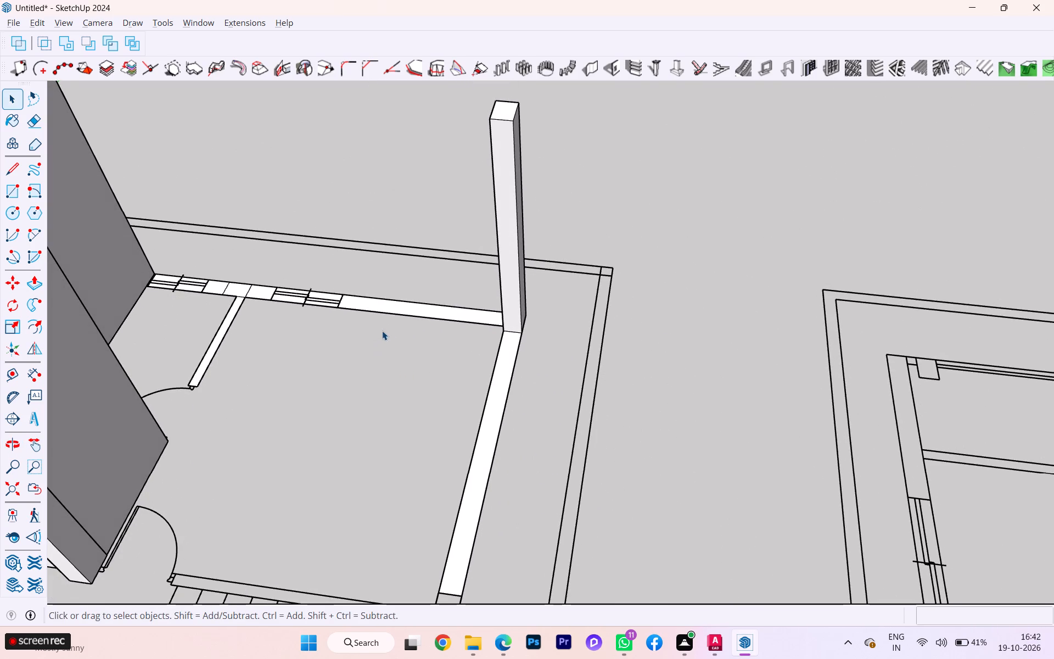
scroll(383, 323, "up", 1)
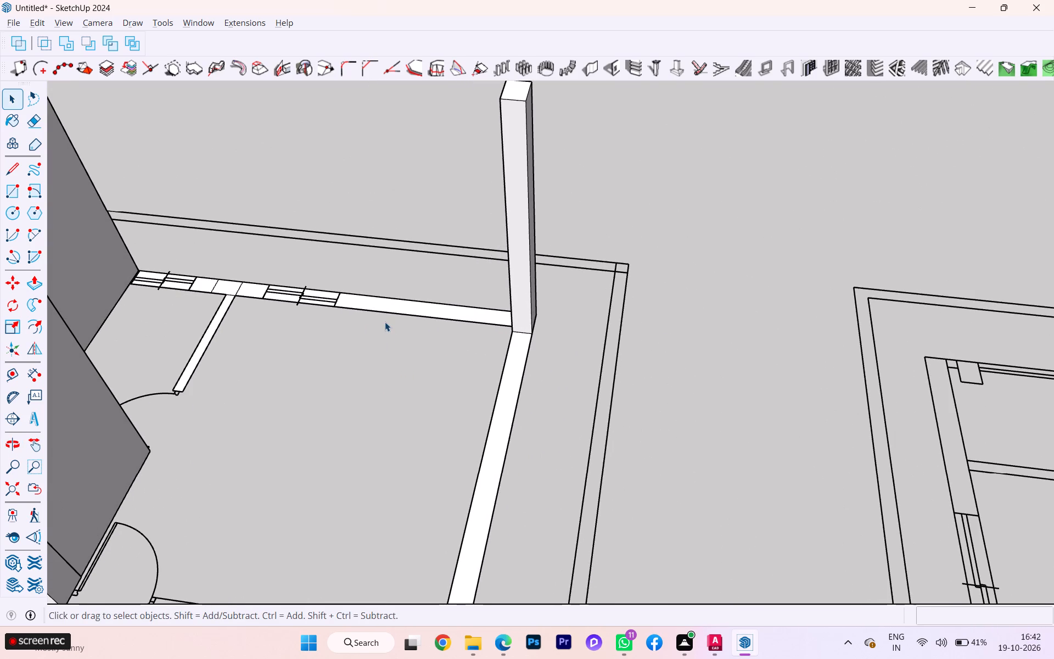
key("p")
left_click(390, 307)
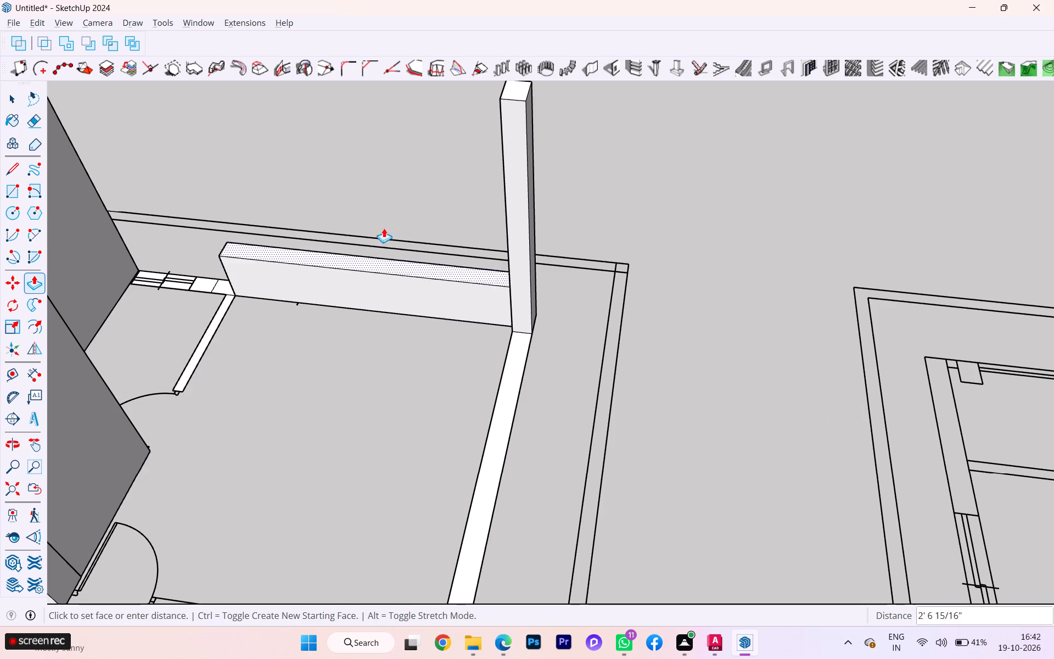
left_click(508, 99)
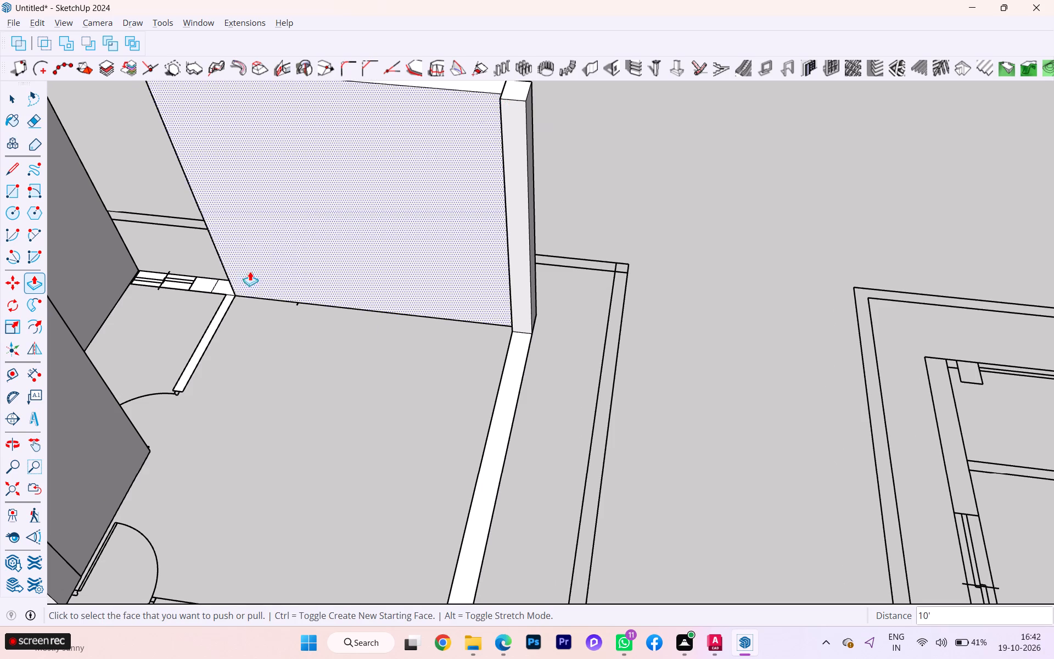
Push/Pull the windowed strip section between the long wall and the partition junction up 10' to match the adjoining wall.
scroll(209, 284, "up", 2)
scroll(144, 278, "up", 1)
scroll(144, 278, "down", 1)
scroll(144, 278, "up", 4)
scroll(141, 278, "down", 1)
scroll(141, 278, "up", 1)
left_click(145, 281)
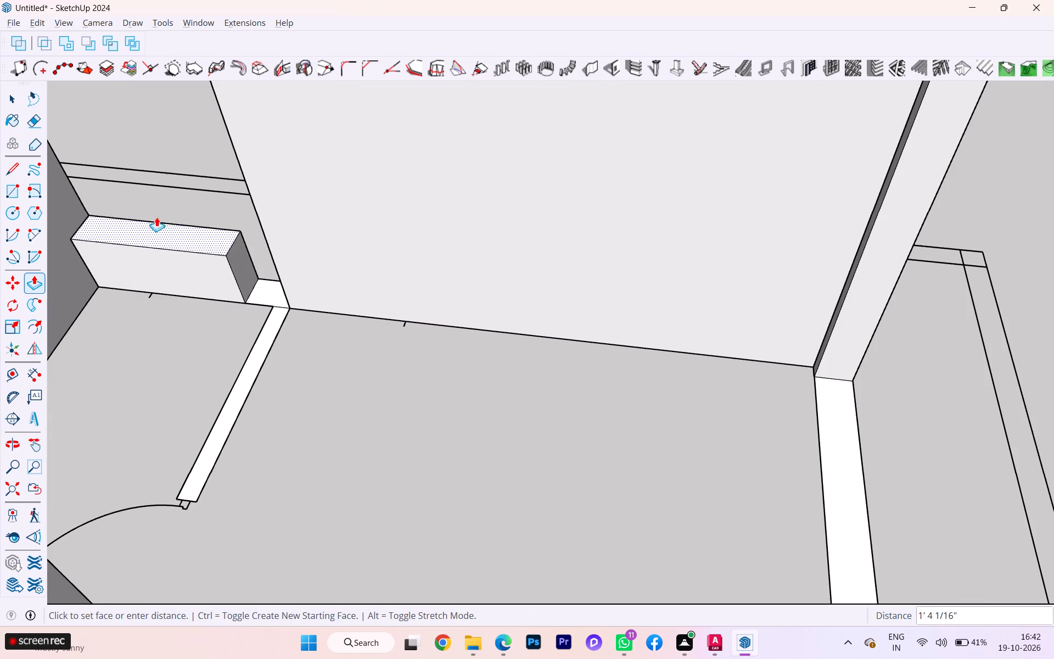
scroll(203, 212, "down", 8)
scroll(228, 231, "up", 1)
scroll(228, 231, "down", 5)
scroll(228, 231, "up", 1)
scroll(228, 231, "down", 5)
scroll(228, 232, "up", 1)
scroll(228, 232, "down", 1)
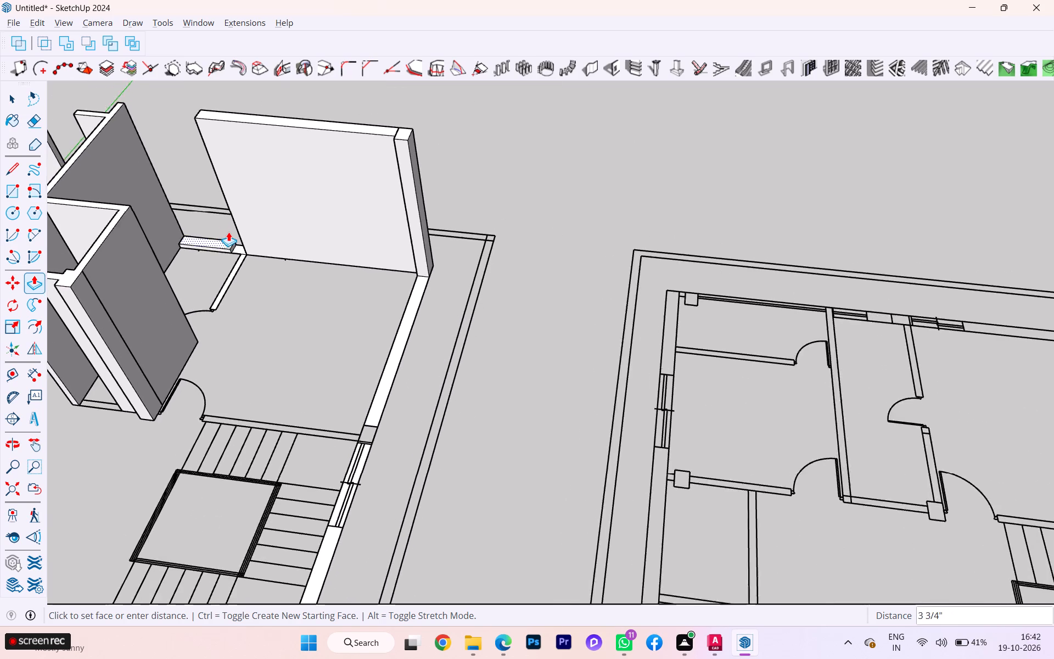
scroll(228, 232, "down", 1)
left_click(205, 124)
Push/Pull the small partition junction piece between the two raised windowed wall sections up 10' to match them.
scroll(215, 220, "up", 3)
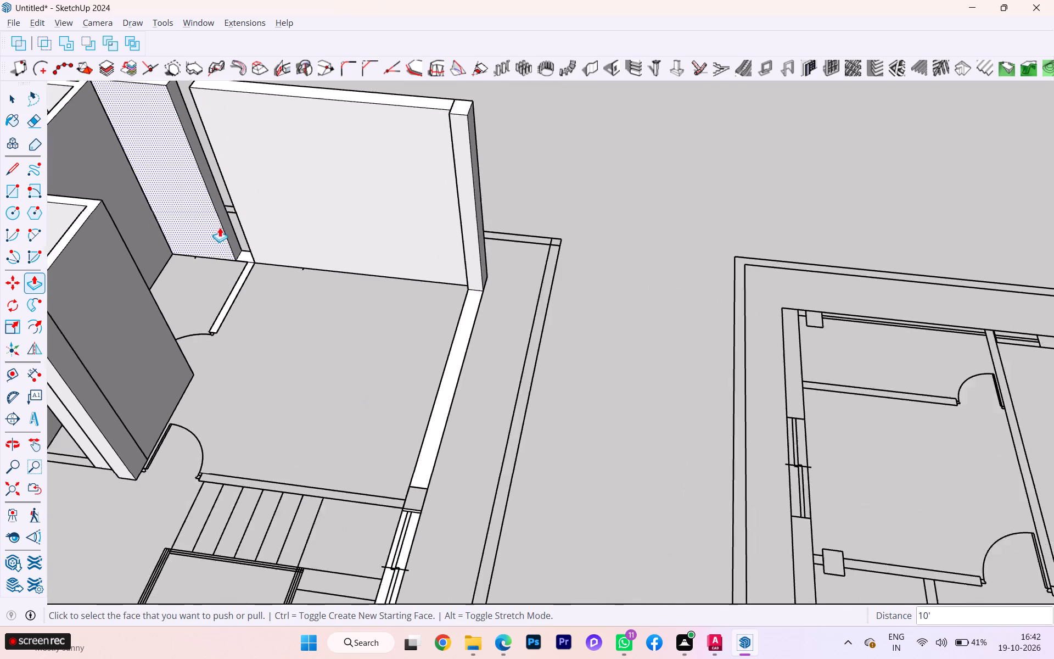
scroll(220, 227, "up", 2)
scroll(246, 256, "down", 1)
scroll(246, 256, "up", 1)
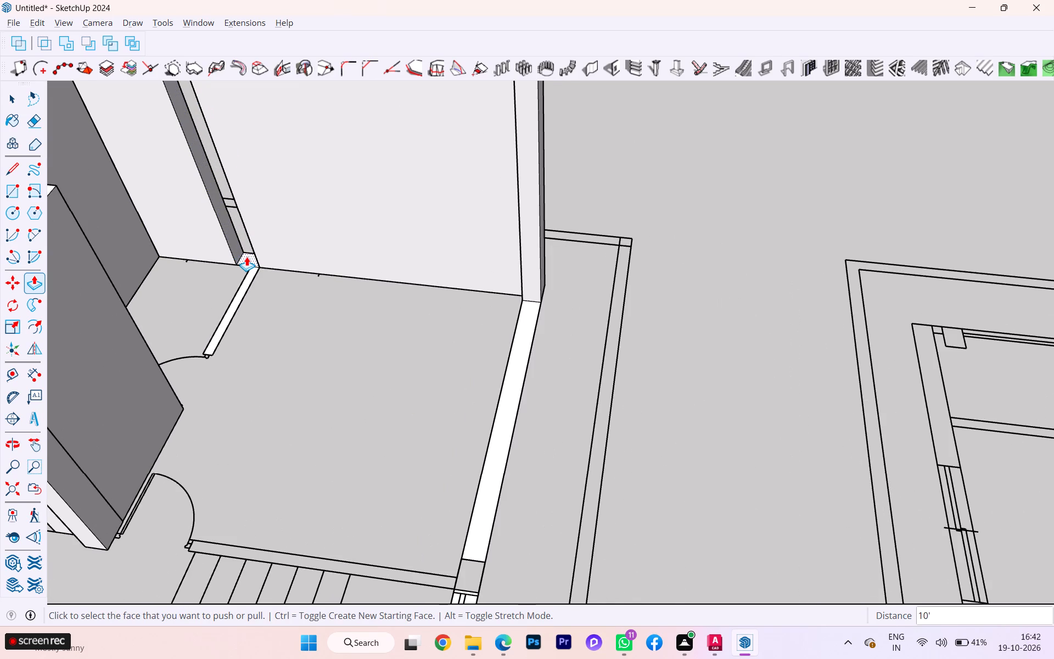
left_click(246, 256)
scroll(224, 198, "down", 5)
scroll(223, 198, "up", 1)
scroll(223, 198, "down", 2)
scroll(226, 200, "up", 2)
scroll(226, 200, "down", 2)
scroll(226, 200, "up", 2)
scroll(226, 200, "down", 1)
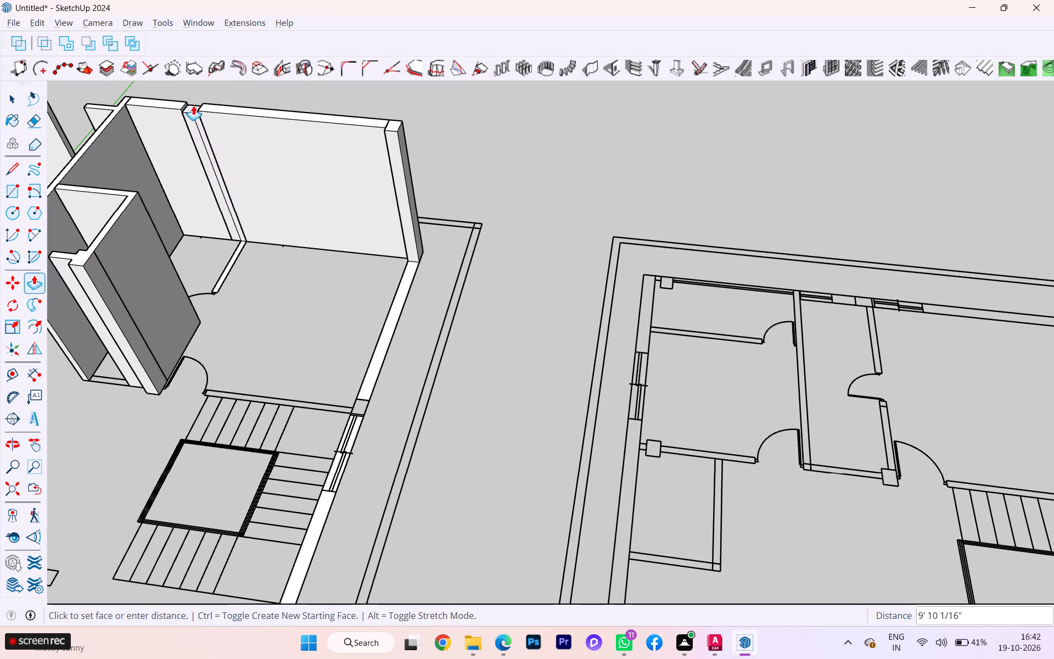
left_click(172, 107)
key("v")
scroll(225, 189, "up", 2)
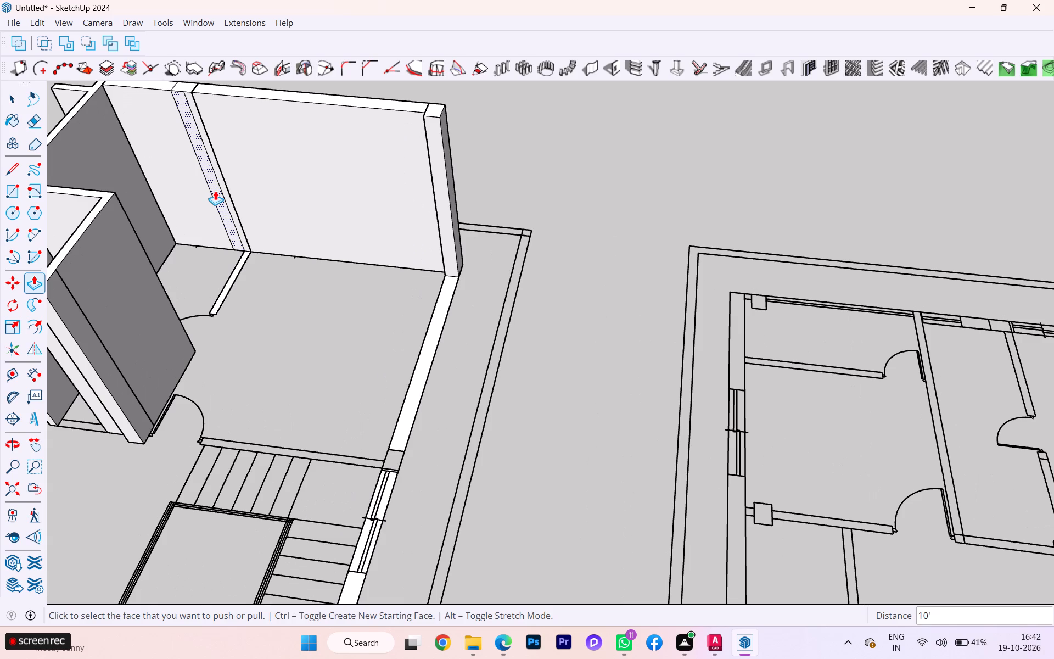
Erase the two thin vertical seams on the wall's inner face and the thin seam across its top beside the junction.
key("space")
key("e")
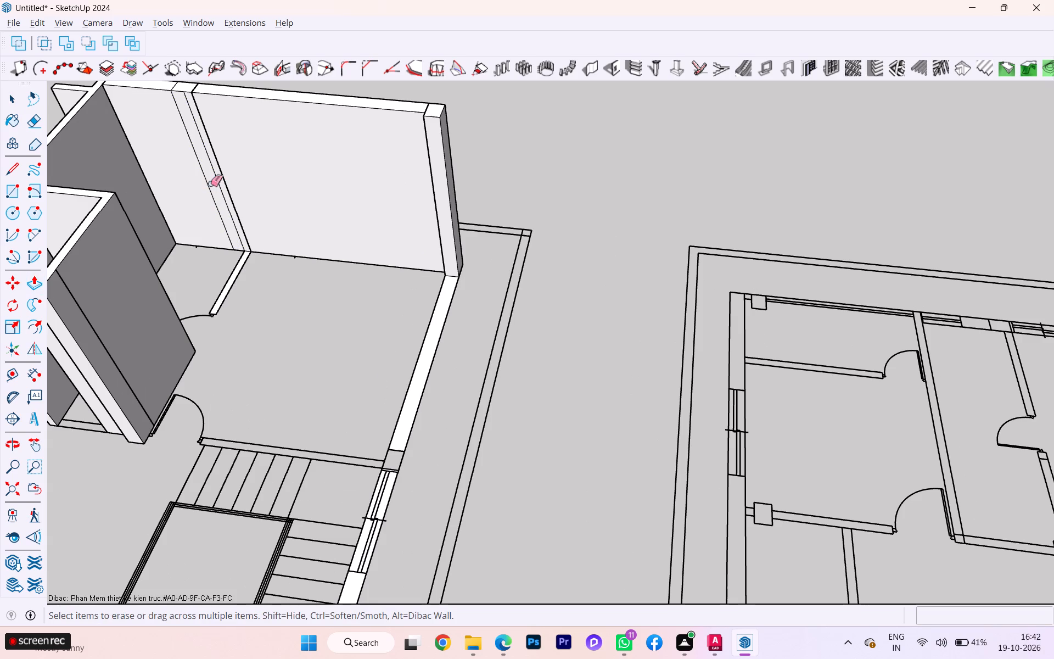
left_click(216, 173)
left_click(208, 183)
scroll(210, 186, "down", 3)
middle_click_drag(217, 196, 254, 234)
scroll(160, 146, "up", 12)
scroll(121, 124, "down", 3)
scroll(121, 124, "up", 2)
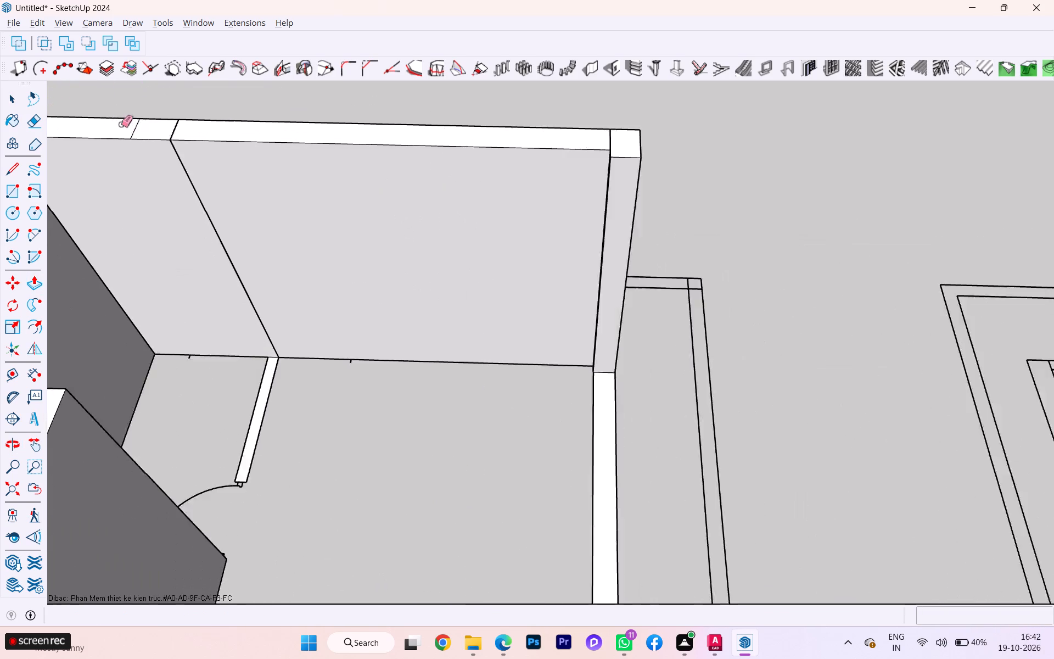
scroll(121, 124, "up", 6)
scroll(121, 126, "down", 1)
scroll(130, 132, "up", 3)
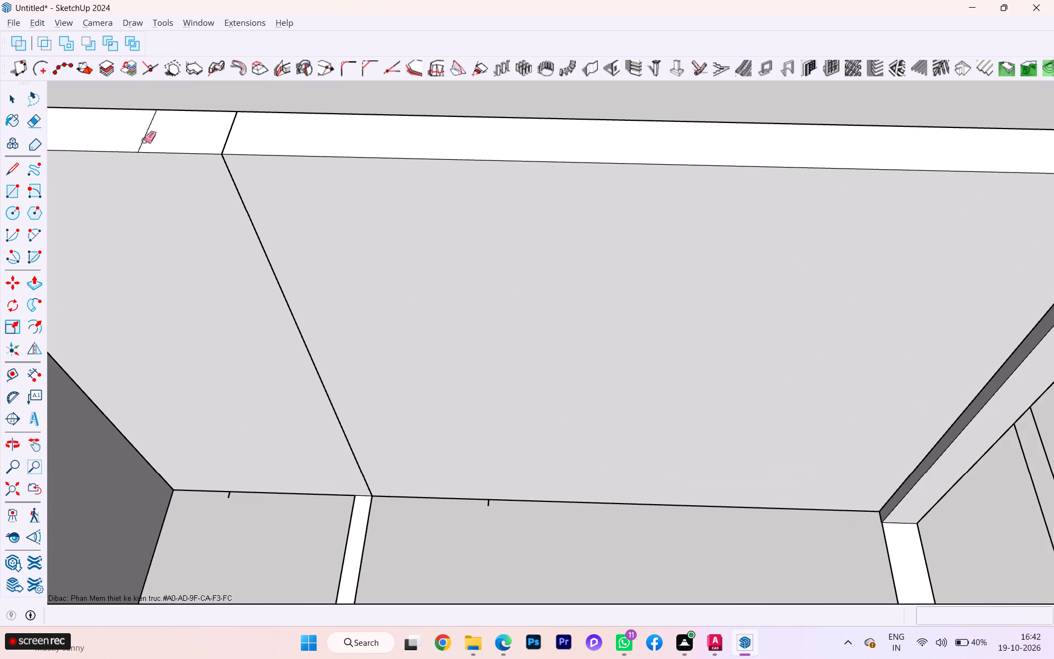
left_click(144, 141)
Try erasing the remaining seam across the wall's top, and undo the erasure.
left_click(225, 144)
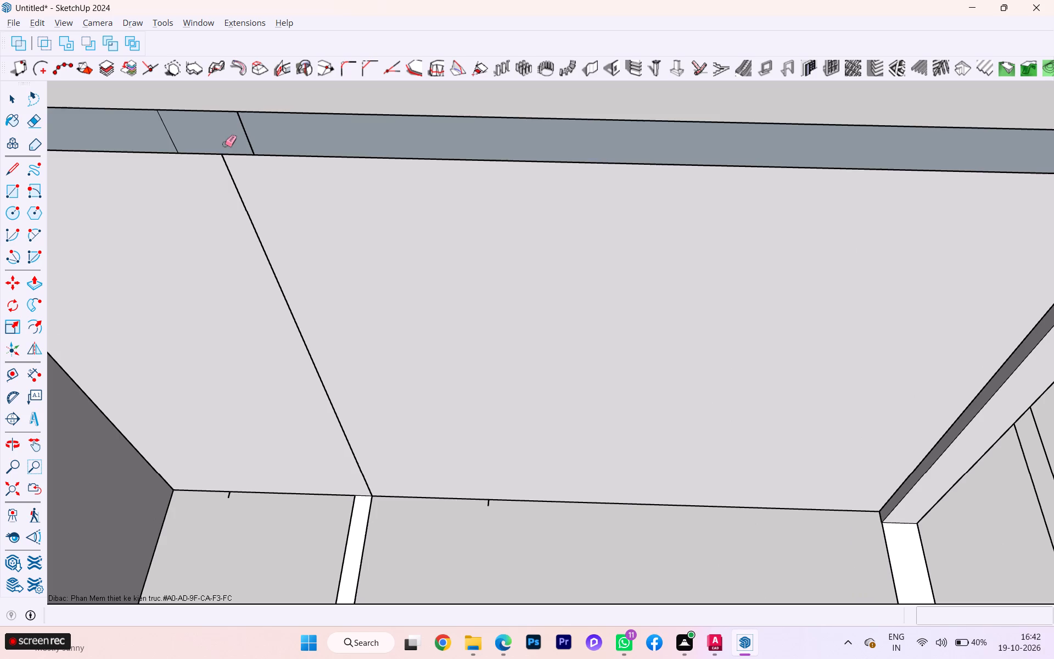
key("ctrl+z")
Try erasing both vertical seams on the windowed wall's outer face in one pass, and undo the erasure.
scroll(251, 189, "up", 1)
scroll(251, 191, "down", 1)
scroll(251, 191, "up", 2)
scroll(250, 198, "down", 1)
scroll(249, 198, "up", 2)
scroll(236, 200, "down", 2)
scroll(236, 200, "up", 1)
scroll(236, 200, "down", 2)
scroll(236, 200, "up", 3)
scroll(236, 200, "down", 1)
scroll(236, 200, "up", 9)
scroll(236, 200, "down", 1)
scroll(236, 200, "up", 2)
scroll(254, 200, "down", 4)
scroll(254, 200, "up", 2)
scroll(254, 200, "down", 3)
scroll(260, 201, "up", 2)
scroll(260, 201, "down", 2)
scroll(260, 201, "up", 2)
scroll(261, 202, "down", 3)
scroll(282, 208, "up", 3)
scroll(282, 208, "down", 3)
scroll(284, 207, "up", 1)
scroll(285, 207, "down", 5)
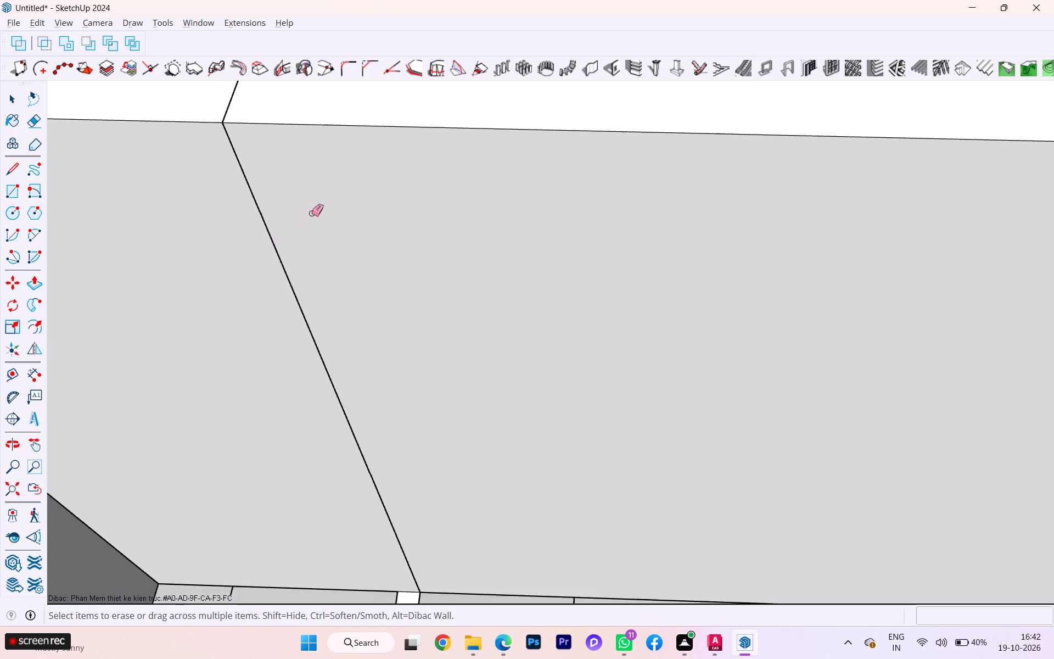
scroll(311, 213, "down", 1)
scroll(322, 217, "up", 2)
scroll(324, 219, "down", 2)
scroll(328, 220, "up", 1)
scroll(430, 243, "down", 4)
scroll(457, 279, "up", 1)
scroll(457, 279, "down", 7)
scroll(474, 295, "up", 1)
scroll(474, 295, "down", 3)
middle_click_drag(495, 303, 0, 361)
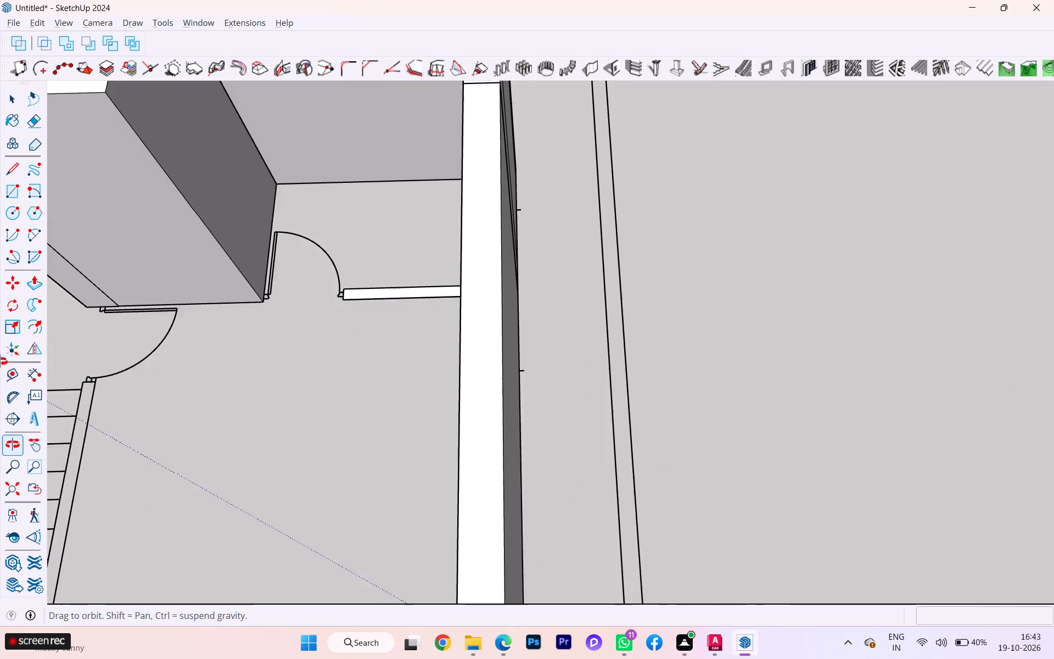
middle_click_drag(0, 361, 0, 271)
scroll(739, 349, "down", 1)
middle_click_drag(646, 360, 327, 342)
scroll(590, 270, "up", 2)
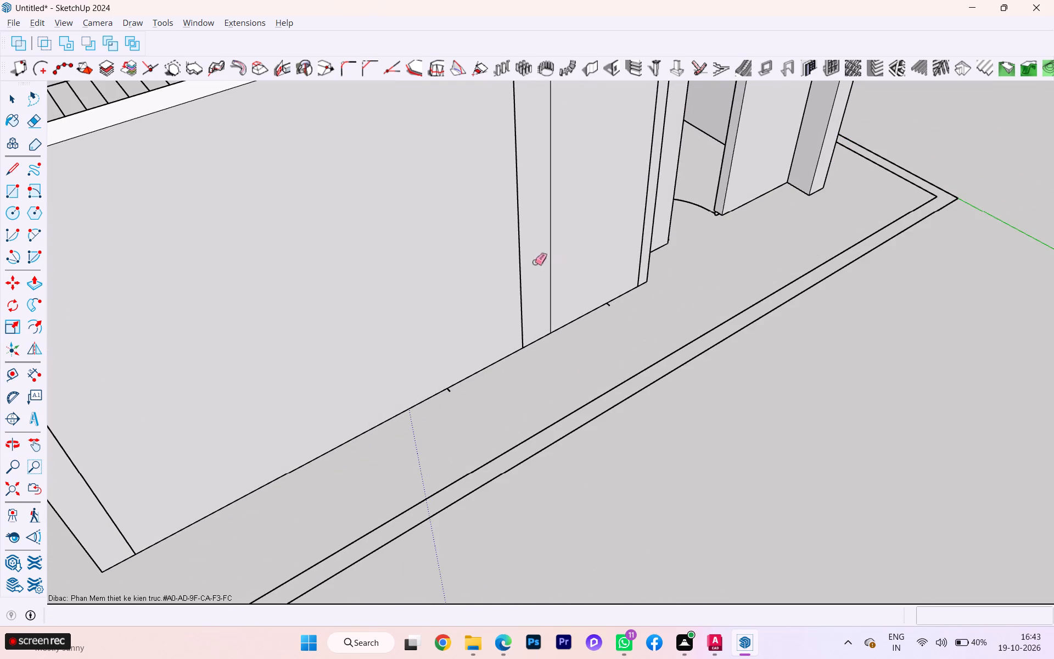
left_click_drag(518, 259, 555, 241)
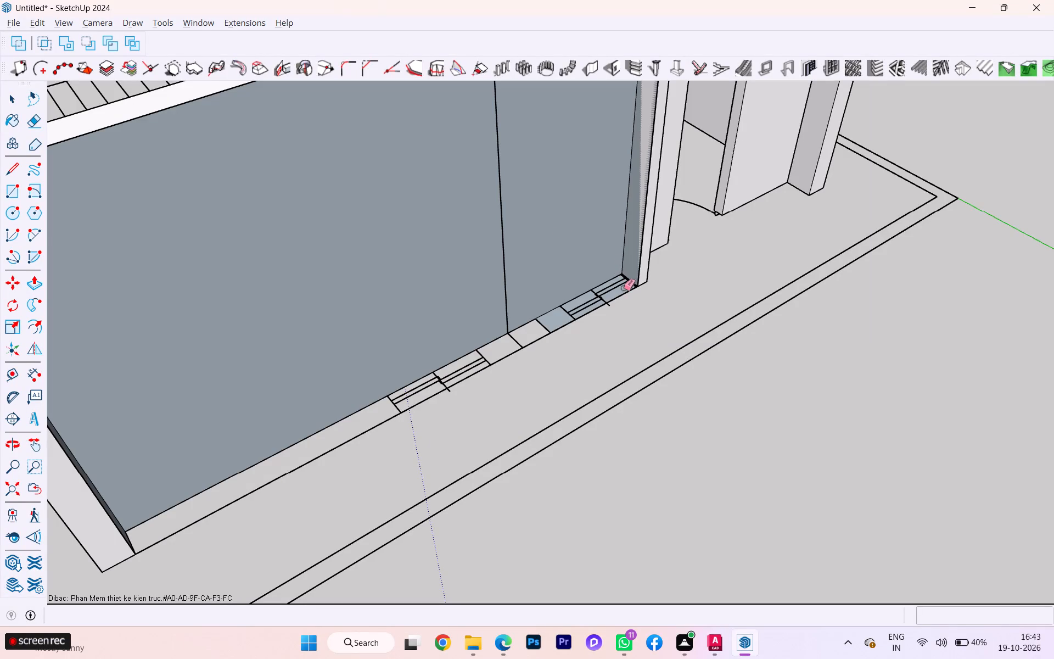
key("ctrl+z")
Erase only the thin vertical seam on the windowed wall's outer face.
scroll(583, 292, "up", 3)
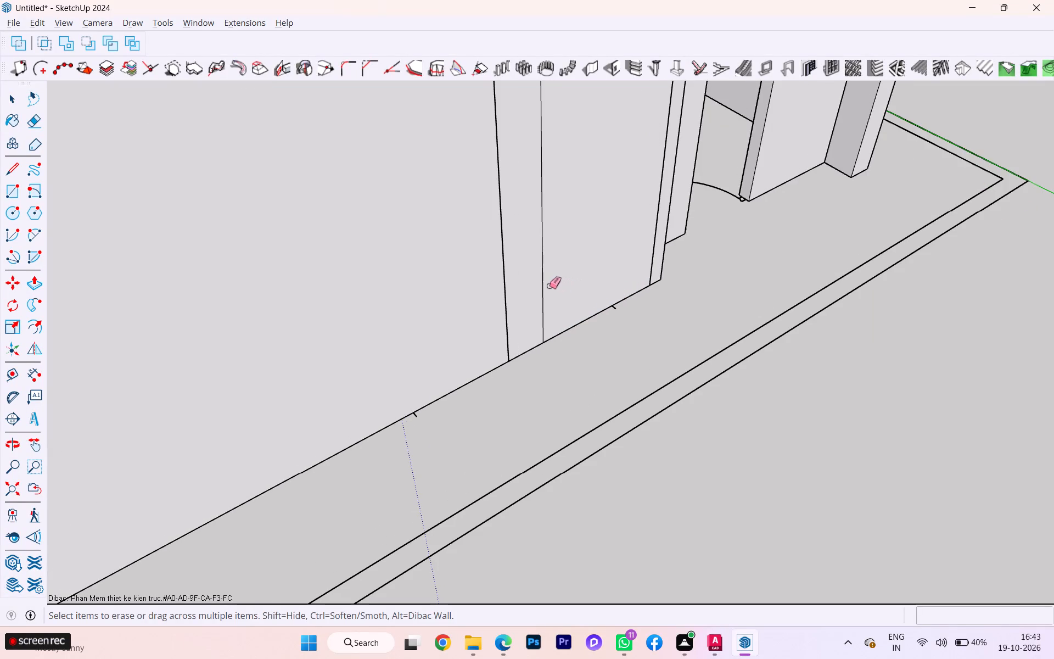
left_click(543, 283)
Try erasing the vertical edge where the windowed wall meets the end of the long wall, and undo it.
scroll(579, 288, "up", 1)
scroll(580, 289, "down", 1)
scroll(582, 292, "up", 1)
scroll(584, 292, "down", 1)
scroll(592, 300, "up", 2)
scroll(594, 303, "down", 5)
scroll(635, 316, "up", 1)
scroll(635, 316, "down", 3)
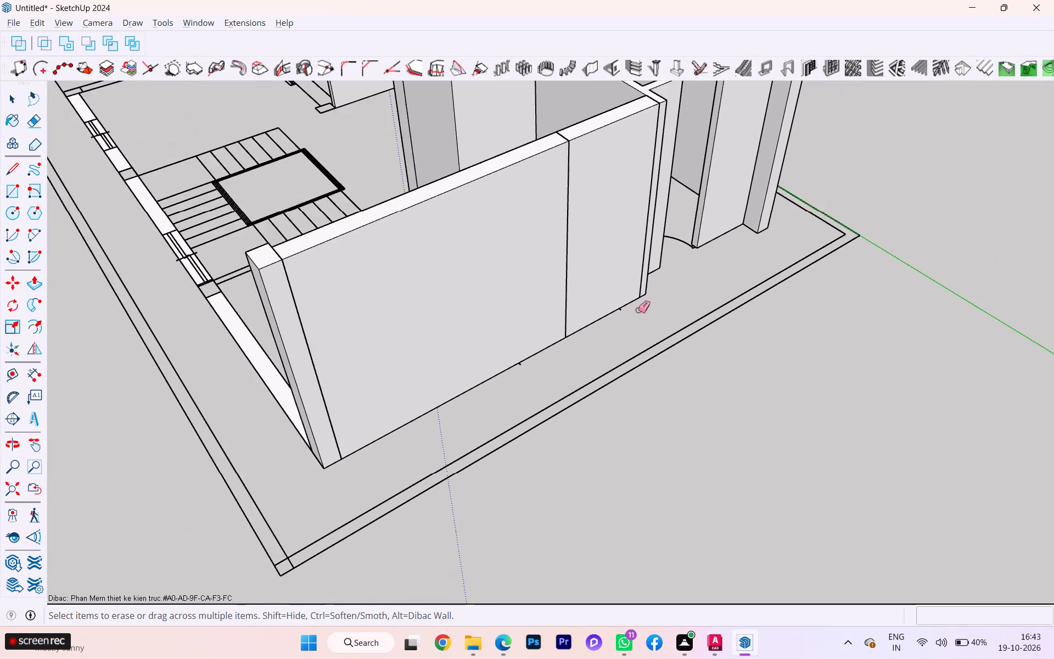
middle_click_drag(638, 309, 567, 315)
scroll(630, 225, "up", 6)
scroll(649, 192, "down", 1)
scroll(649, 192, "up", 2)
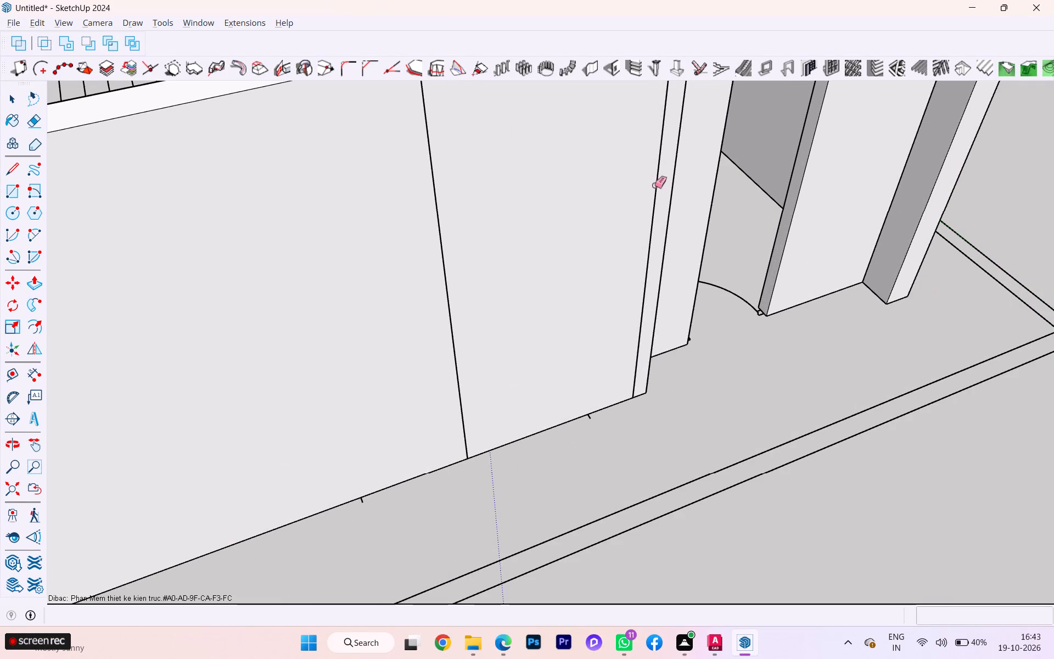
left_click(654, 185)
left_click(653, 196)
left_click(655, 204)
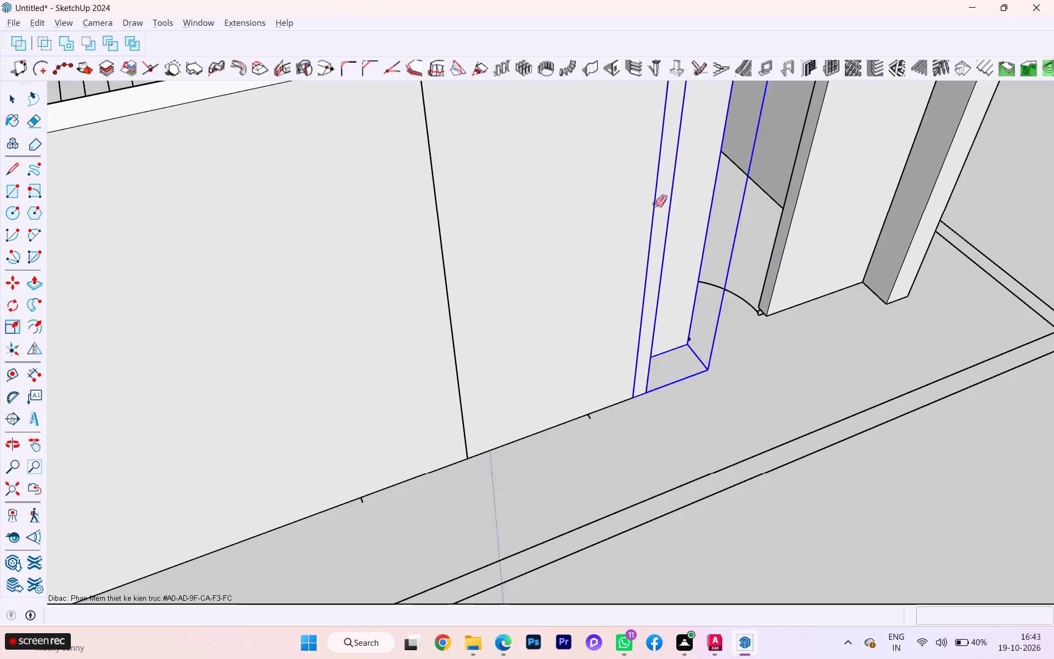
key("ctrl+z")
Examine the raised windowed wall and corner column from outside, selecting the large outer face to check how the geometry is connected.
scroll(672, 257, "down", 1)
scroll(673, 259, "up", 1)
scroll(675, 261, "down", 2)
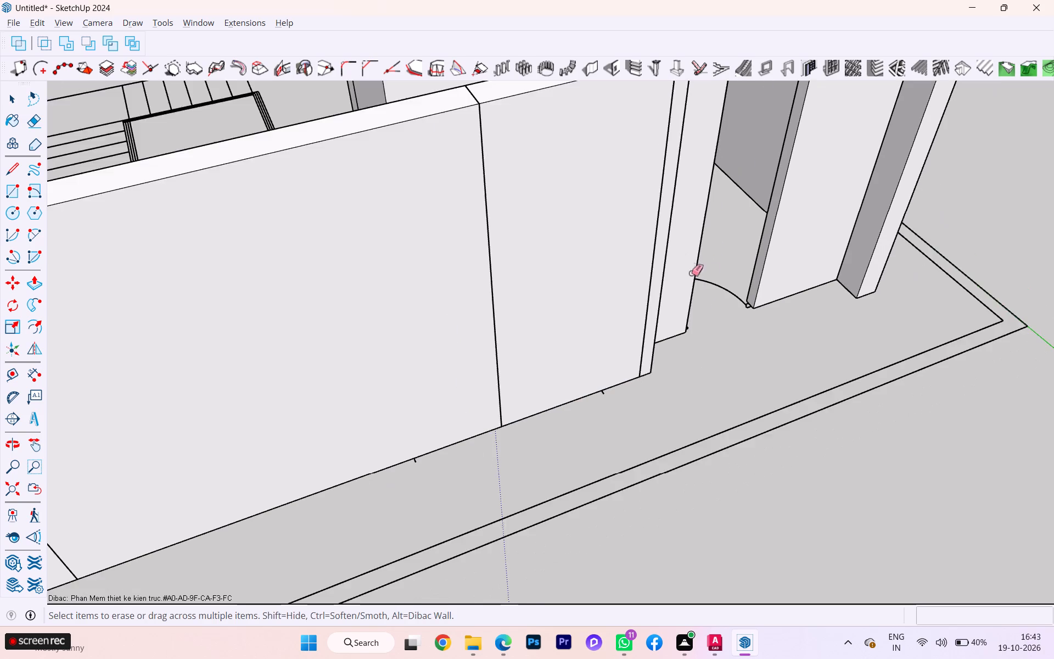
scroll(702, 273, "down", 5)
scroll(321, 305, "up", 2)
scroll(317, 303, "down", 1)
scroll(317, 303, "up", 2)
scroll(320, 281, "down", 1)
scroll(323, 274, "up", 3)
middle_click_drag(399, 253, 357, 237)
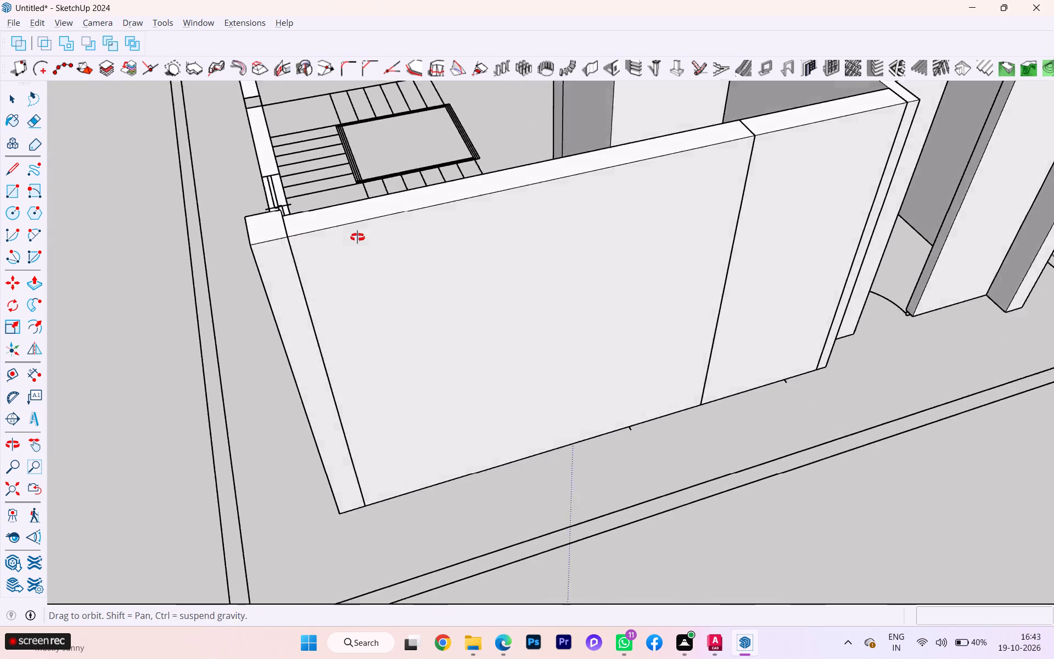
middle_click_drag(357, 237, 310, 193)
scroll(313, 199, "up", 1)
scroll(310, 193, "down", 2)
scroll(313, 209, "up", 5)
key("space")
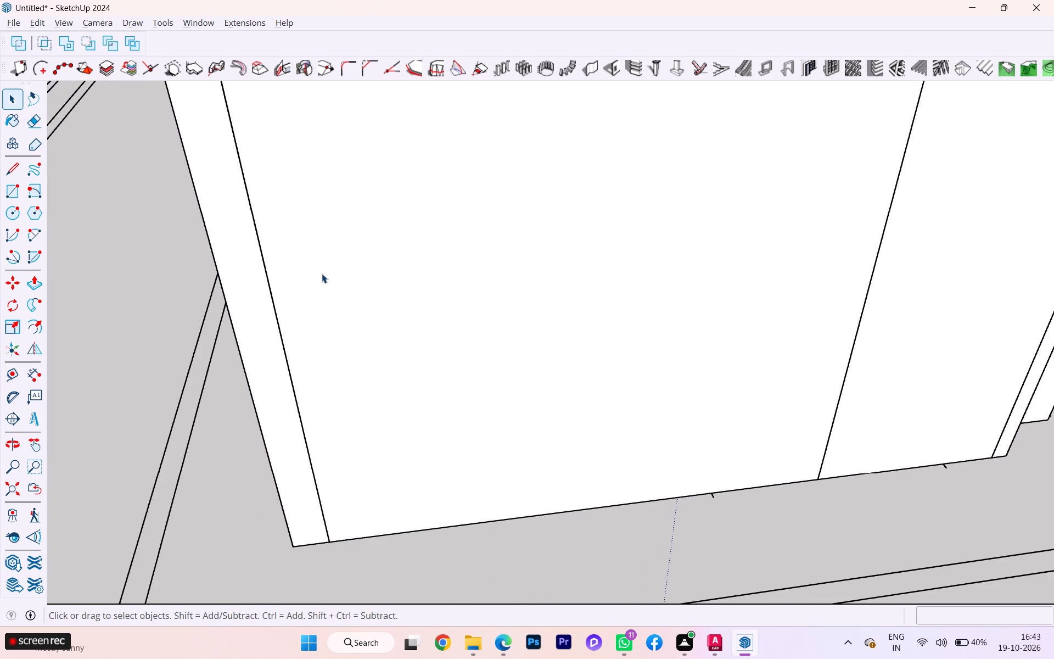
scroll(334, 292, "up", 1)
scroll(335, 293, "down", 1)
scroll(336, 295, "up", 1)
scroll(345, 303, "down", 2)
scroll(371, 334, "up", 4)
scroll(371, 335, "down", 4)
scroll(409, 347, "up", 2)
scroll(410, 347, "down", 7)
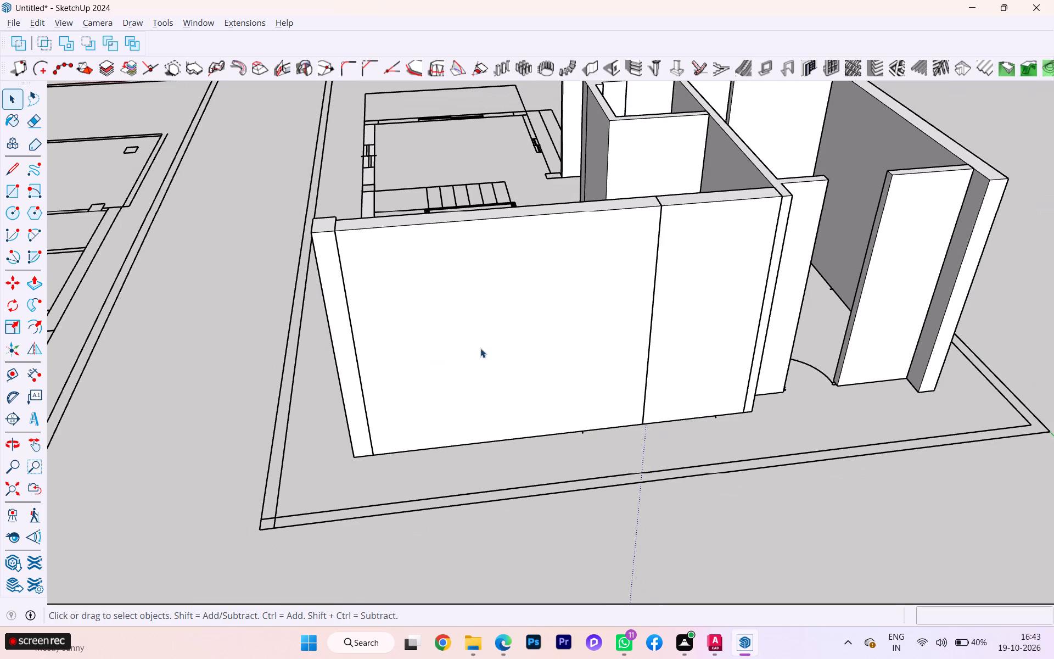
left_click(496, 337, "shift")
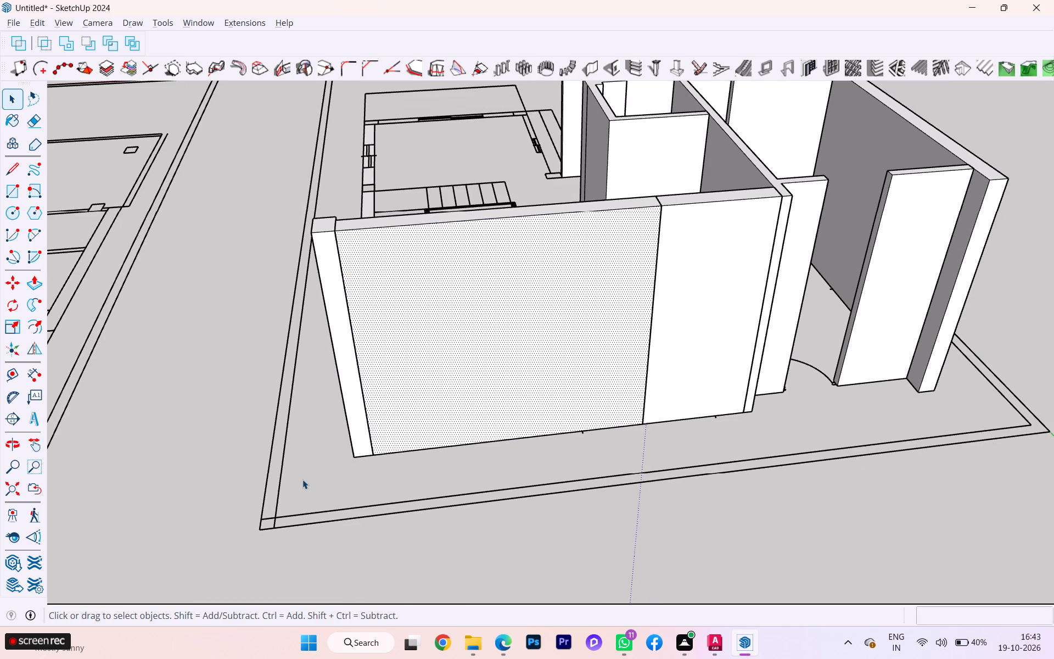
key("Escape")
key("Escape")
left_click(367, 399)
triple_click(401, 382)
left_click(287, 490)
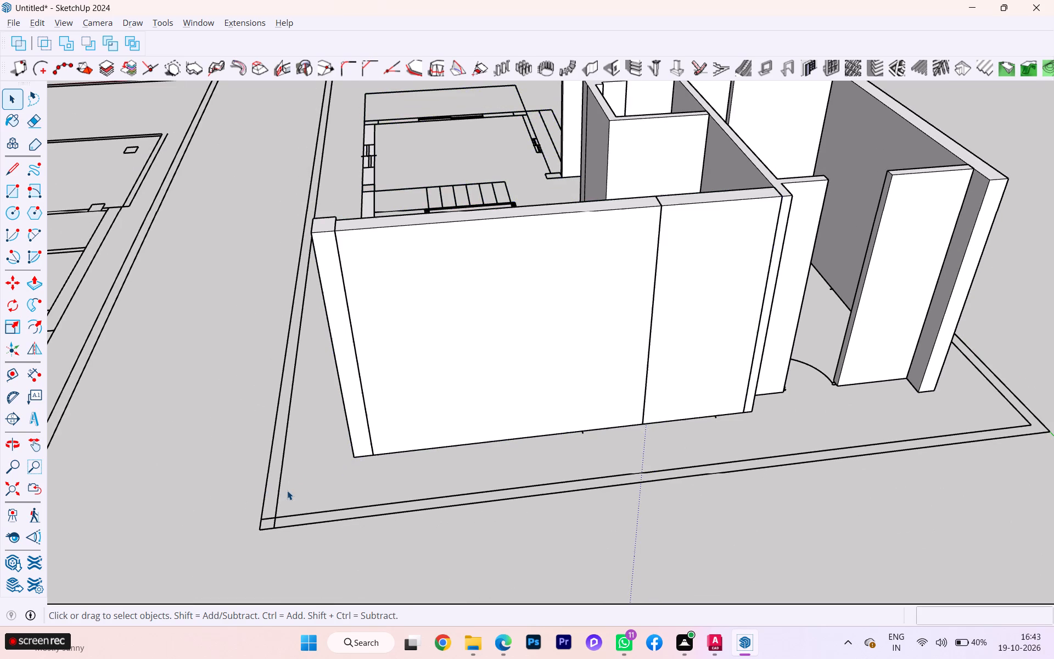
Undo the seam erasures and the 10' raising of the windowed wall strips, junction piece and corner column.
key("ctrl+z")
key("ctrl+z")
key("ctrl+z")
key("ctrl+z")
key("ctrl+z")
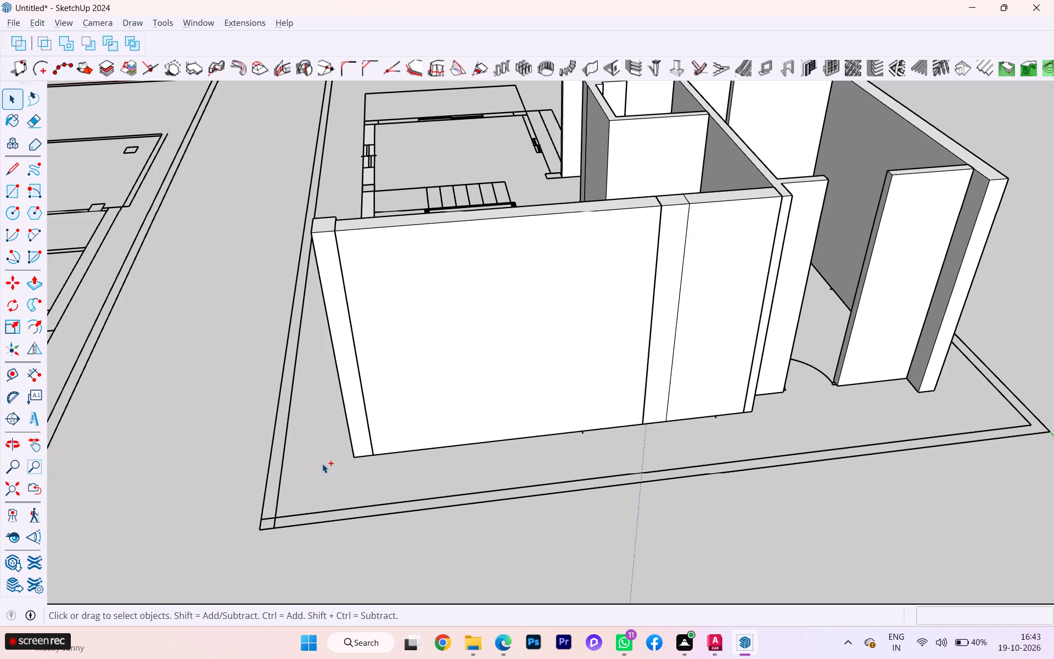
key("ctrl+z")
key("ctrl+z")
key("ctrl+z")
key("ctrl+z")
key("ctrl+z")
key("ctrl+z")
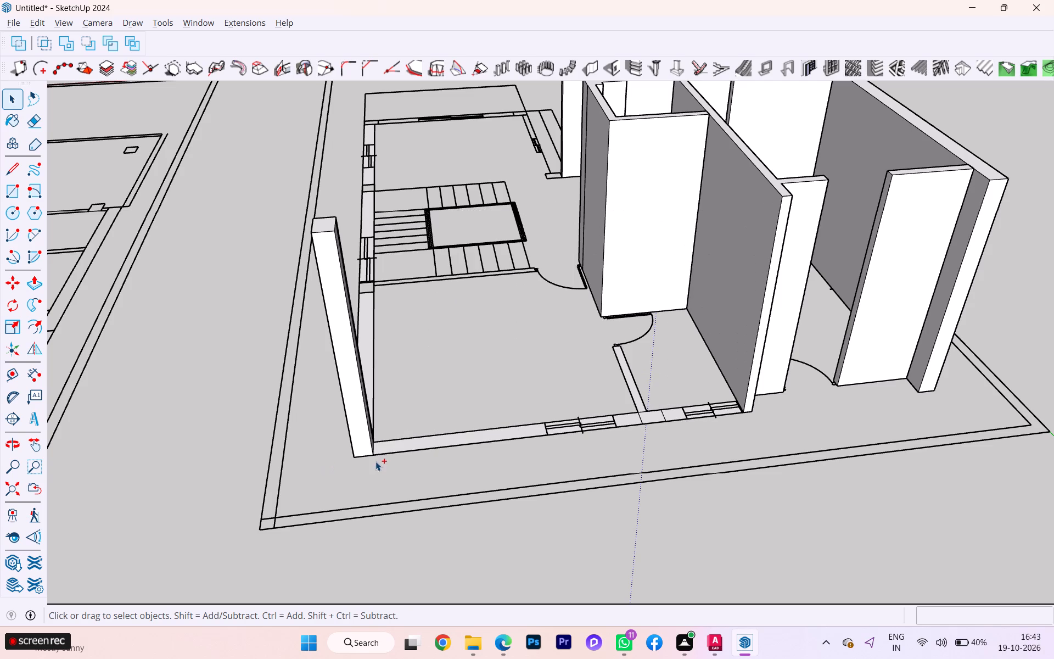
key("ctrl+z")
key("ctrl+z")
key("ctrl+z")
Group the flat windowed wall strips from the corner column base to the long wall, including the partition junction piece.
scroll(407, 454, "down", 3)
middle_click_drag(407, 454, 453, 543)
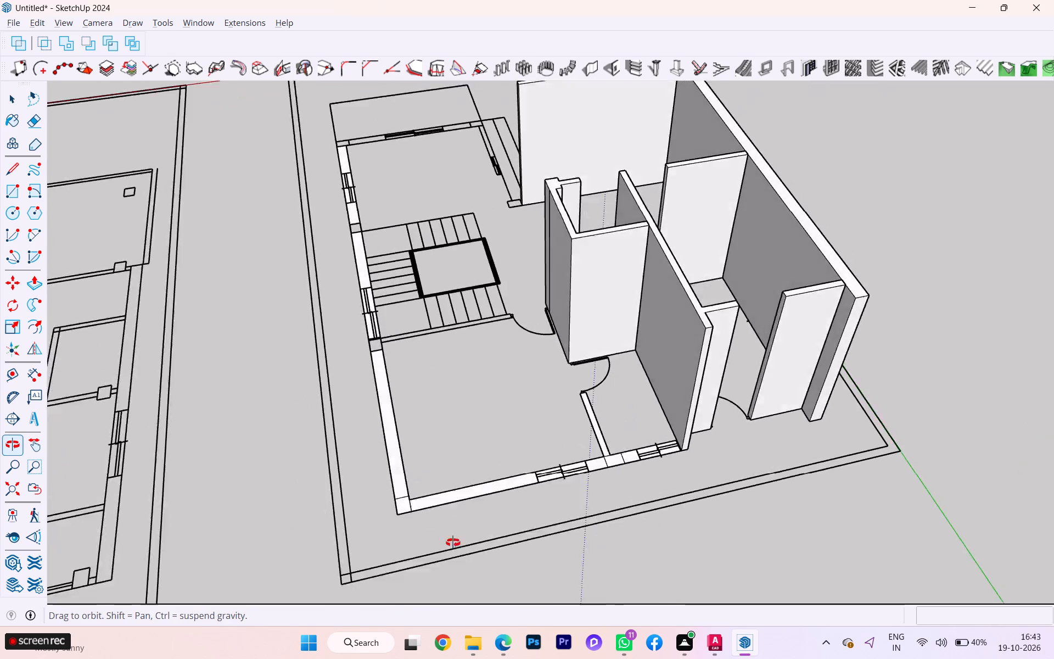
middle_click_drag(453, 543, 654, 572)
scroll(646, 557, "up", 4)
triple_click(625, 520)
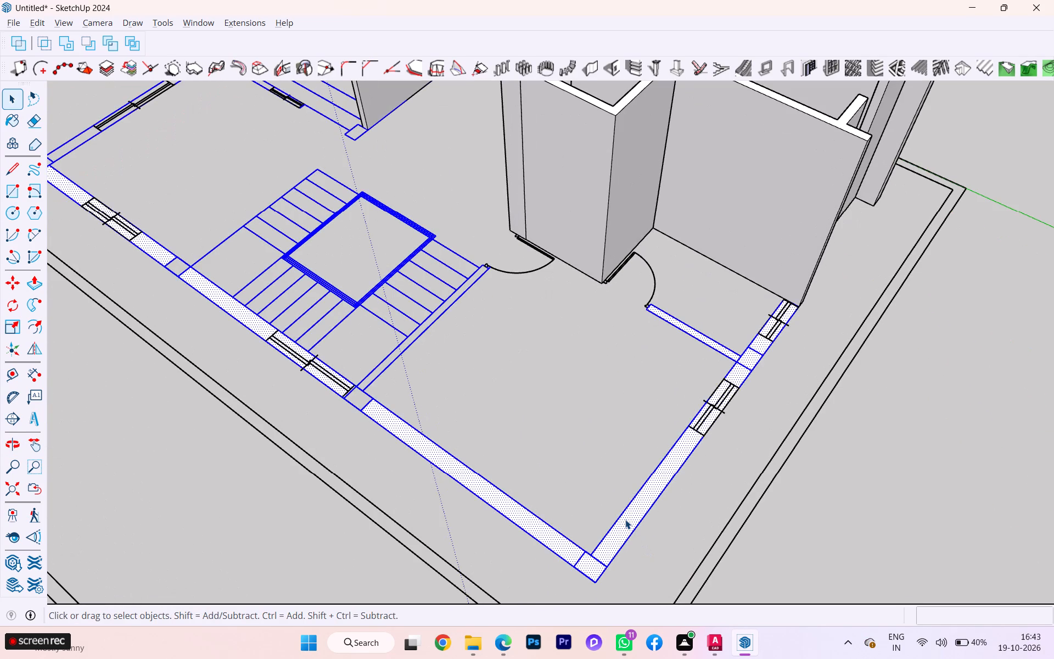
left_click(697, 544)
double_click(635, 506)
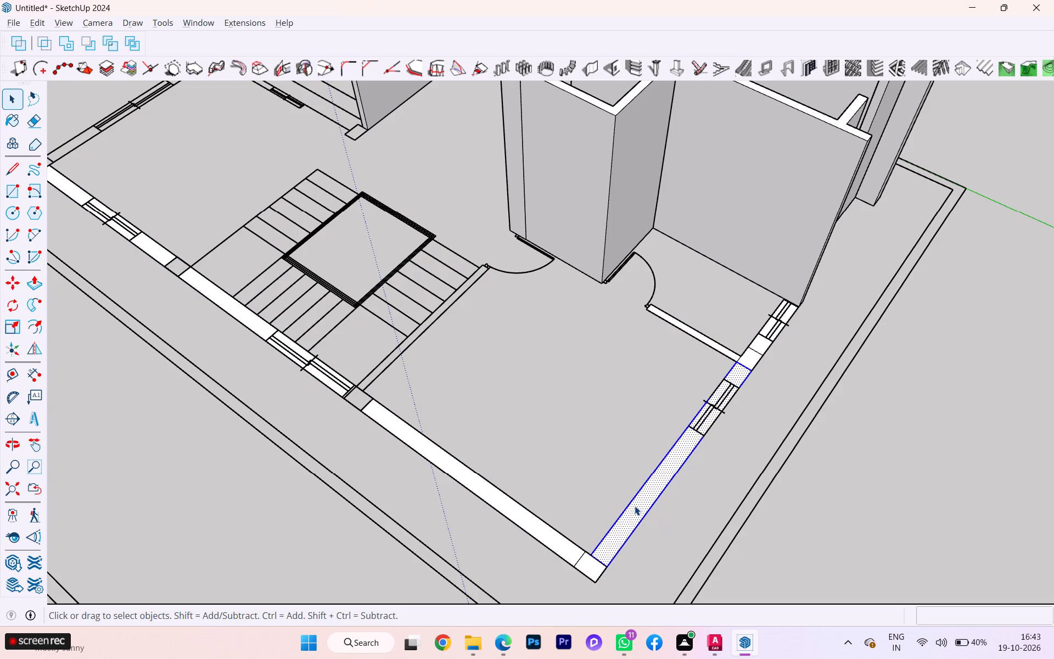
double_click(754, 360, "ctrl")
double_click(758, 346, "ctrl")
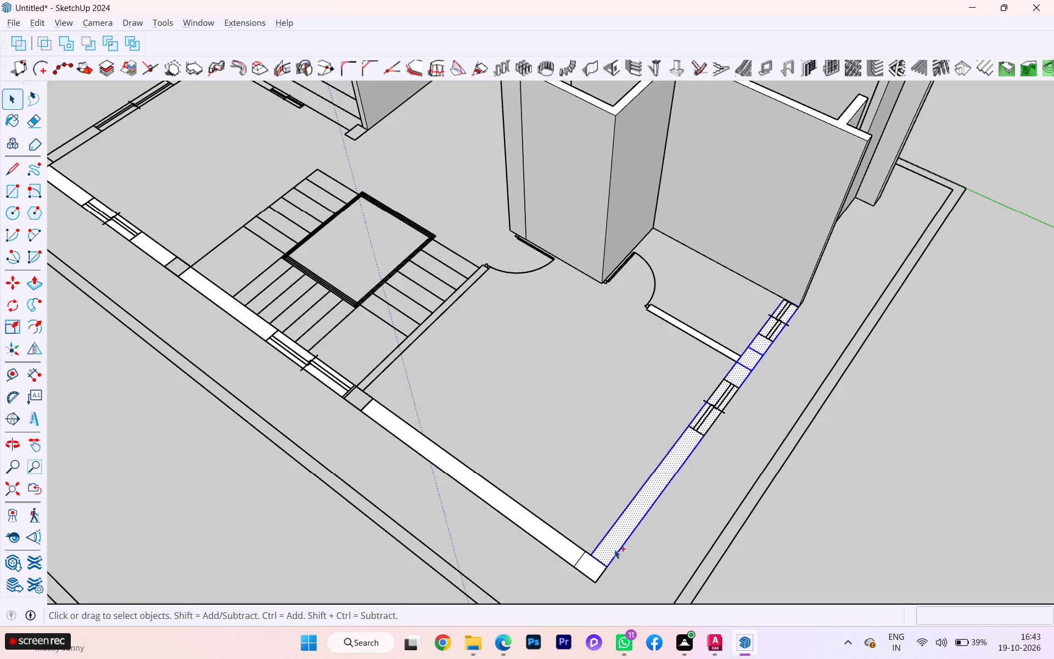
right_click(607, 550)
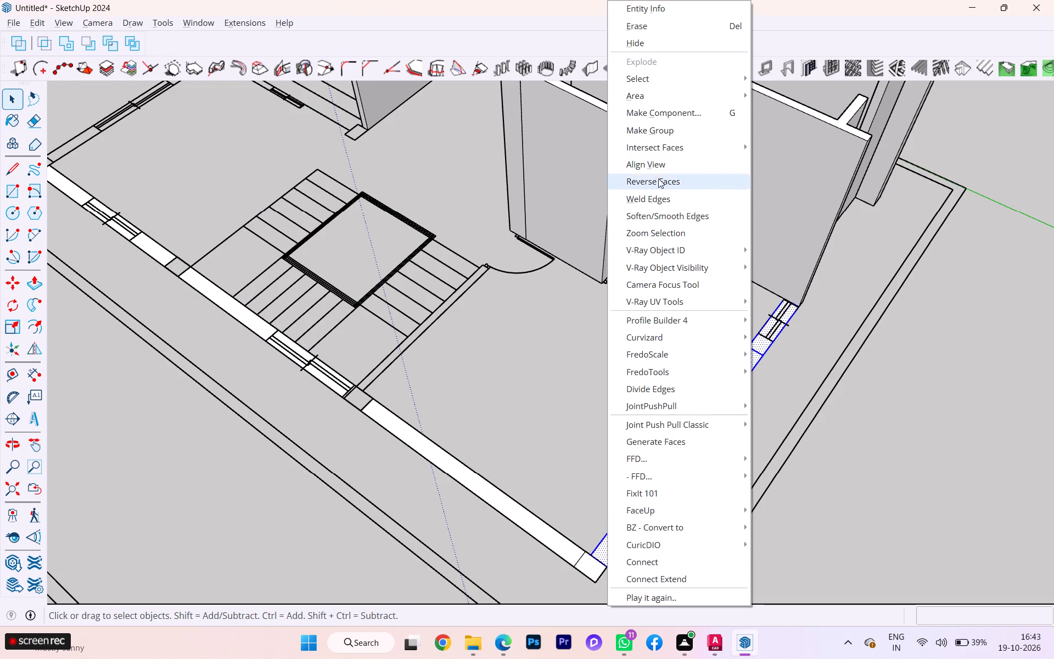
left_click(666, 131)
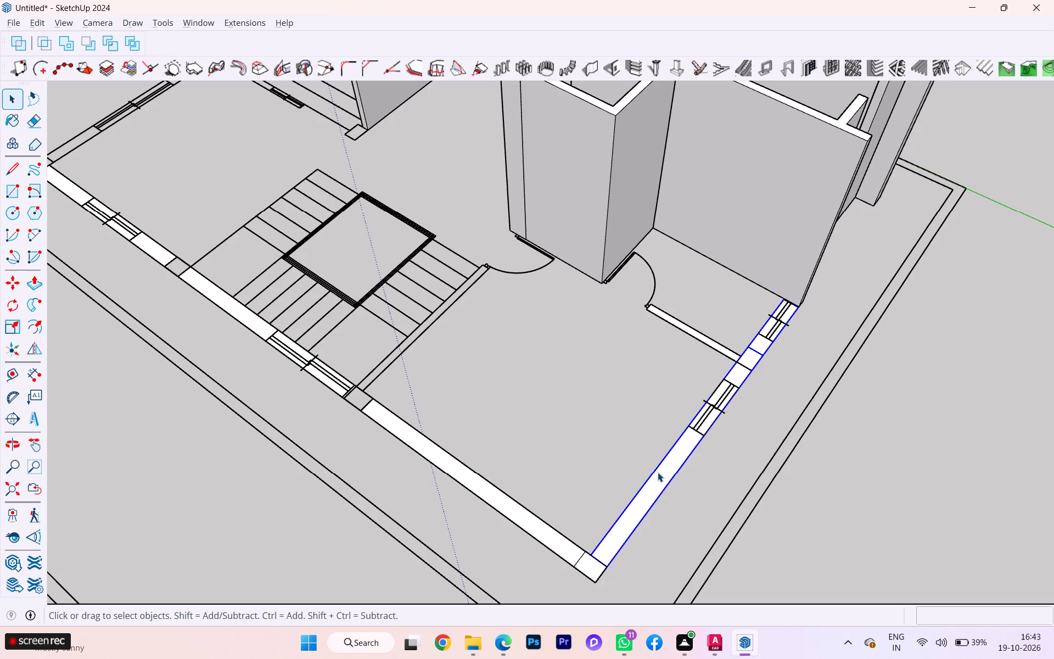
Inside the new group, Push/Pull the strip between the corner column base and partition junction up to the neighbouring walls' top level.
left_click(658, 472)
double_click(658, 476)
key("F6")
key("p")
left_click(658, 476)
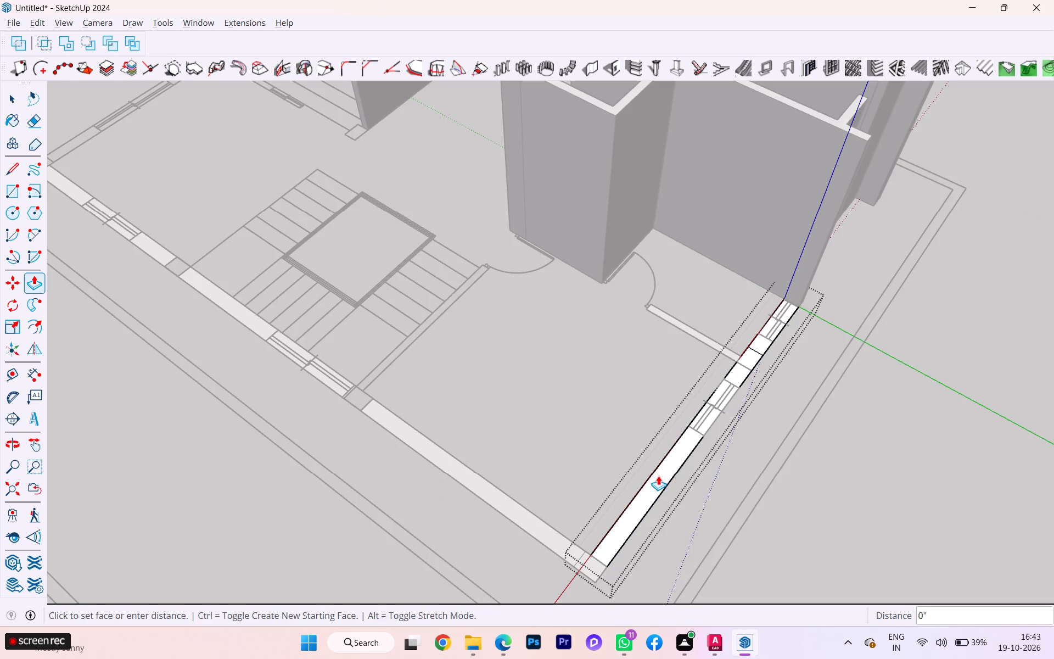
left_click(613, 111)
key("space")
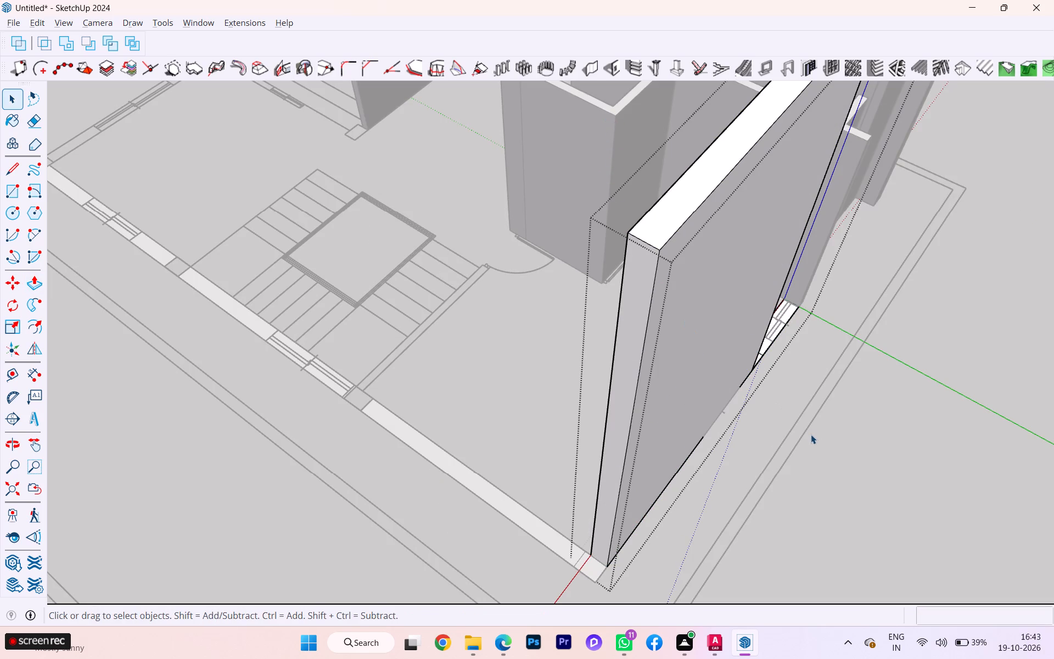
Inside the windowed wall group, Push/Pull the partition junction piece up 10' to the neighbouring wall tops.
left_click(814, 438)
middle_click_drag(800, 422, 89, 469)
scroll(204, 452, "down", 2)
middle_click_drag(218, 473, 298, 442)
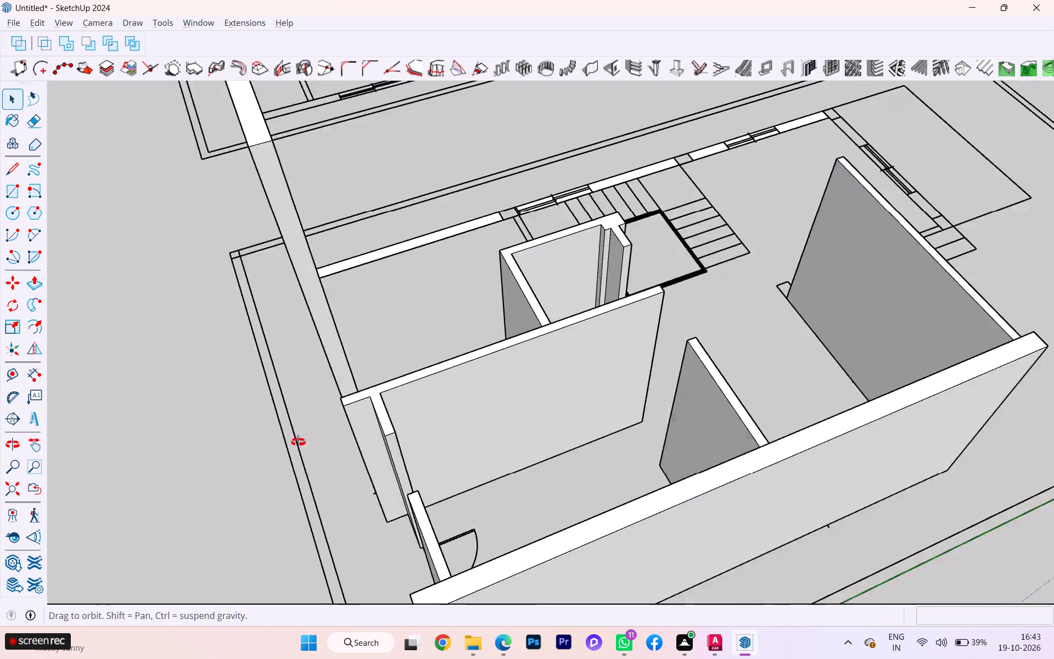
middle_click_drag(298, 442, 435, 374)
scroll(445, 421, "up", 5)
left_click(481, 483)
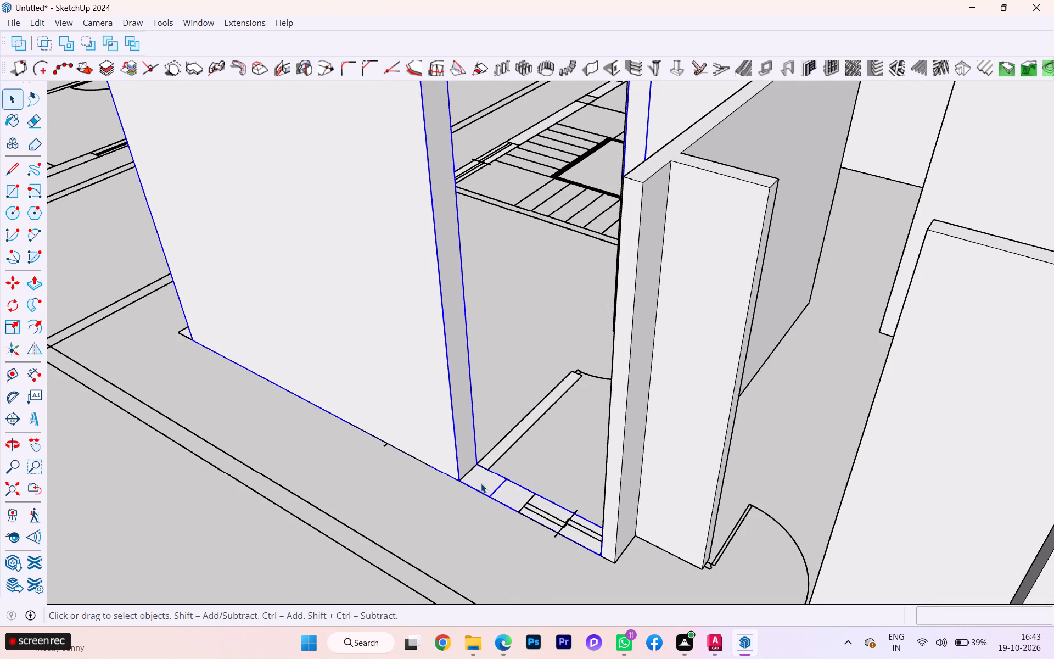
double_click(481, 483)
key("p")
left_click(480, 483)
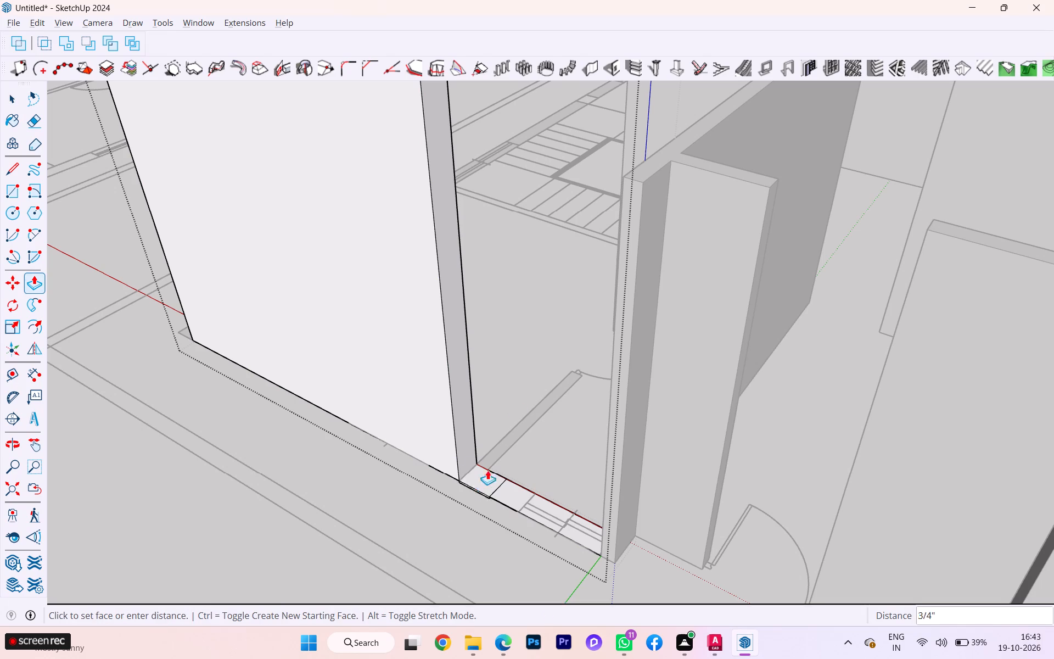
scroll(552, 346, "down", 1)
scroll(552, 345, "up", 2)
scroll(552, 345, "down", 5)
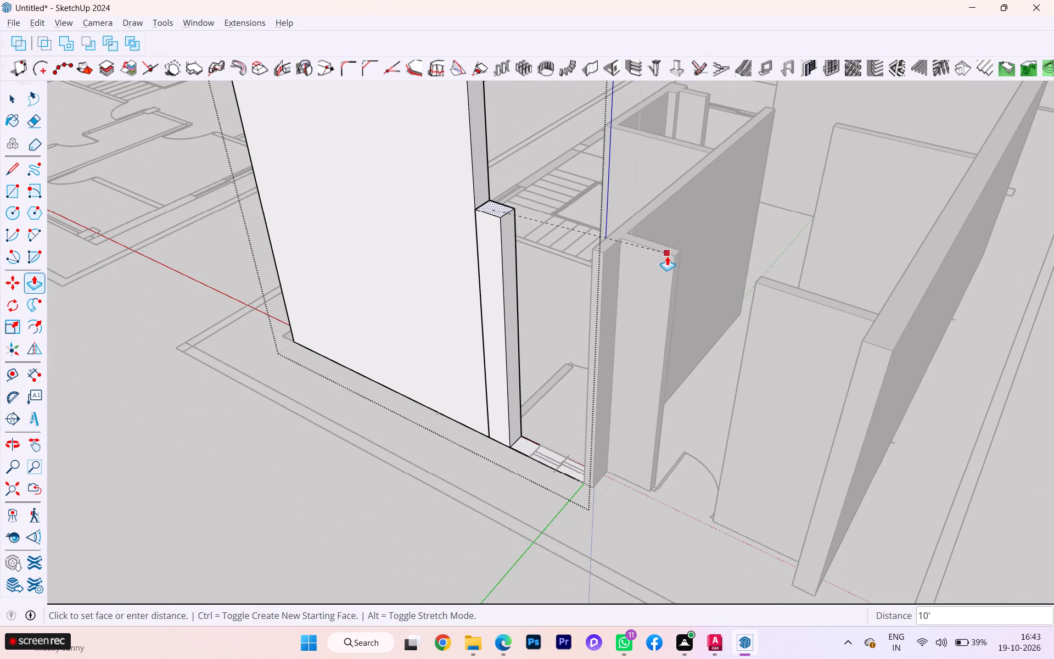
left_click(667, 256)
Push/Pull the remaining windowed strip between the partition junction and the long wall up to 10'.
scroll(587, 368, "down", 2)
middle_click_drag(572, 401, 649, 399)
scroll(626, 424, "down", 5)
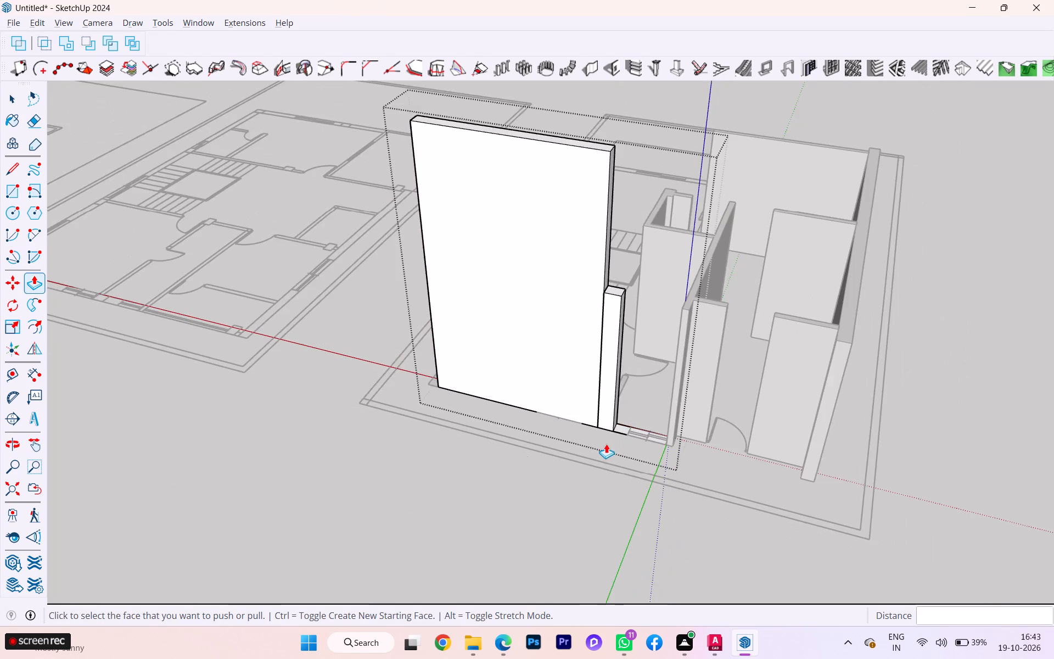
scroll(610, 421, "up", 5)
left_click(620, 431)
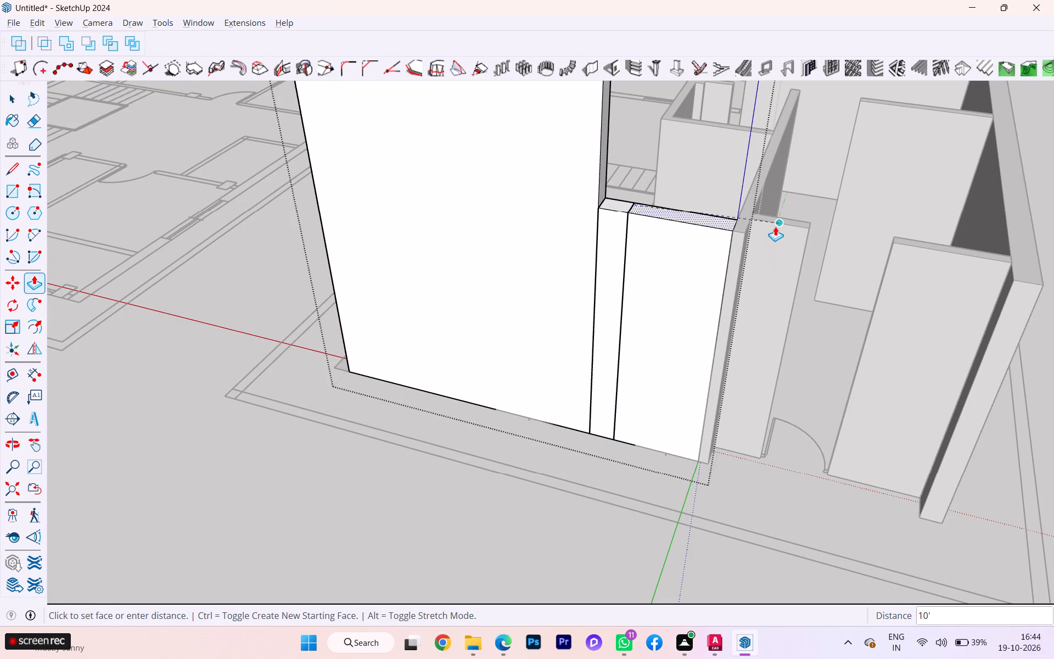
left_click(775, 226)
Push/Pull the top of the overly tall wall section down to the junction piece's top level.
scroll(579, 315, "down", 5)
middle_click_drag(517, 345, 565, 473)
left_click(587, 325)
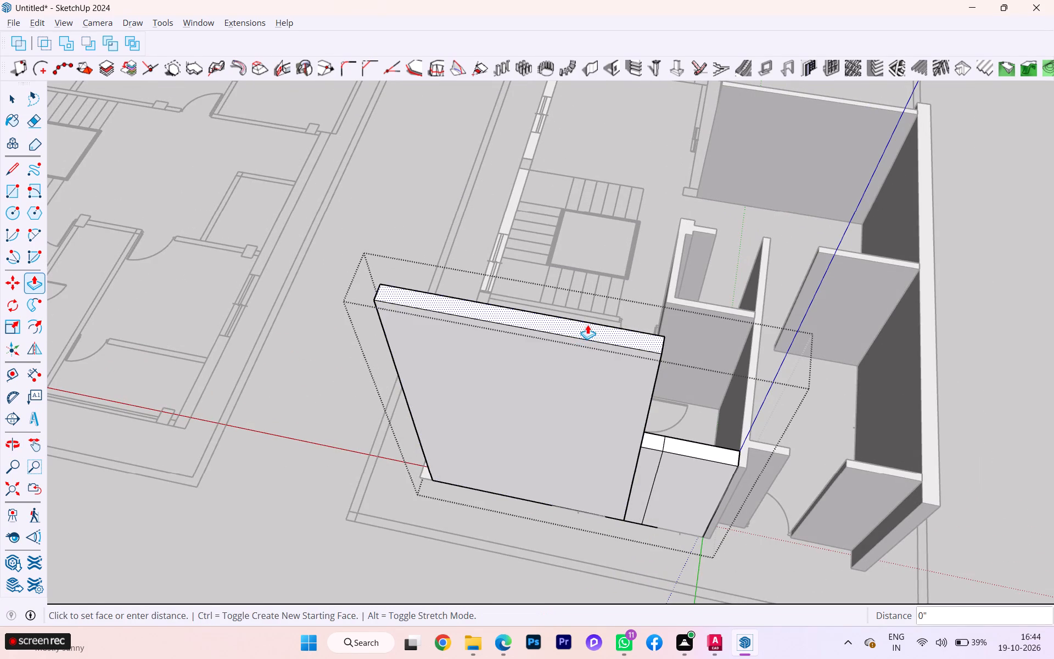
left_click(675, 453)
key("space")
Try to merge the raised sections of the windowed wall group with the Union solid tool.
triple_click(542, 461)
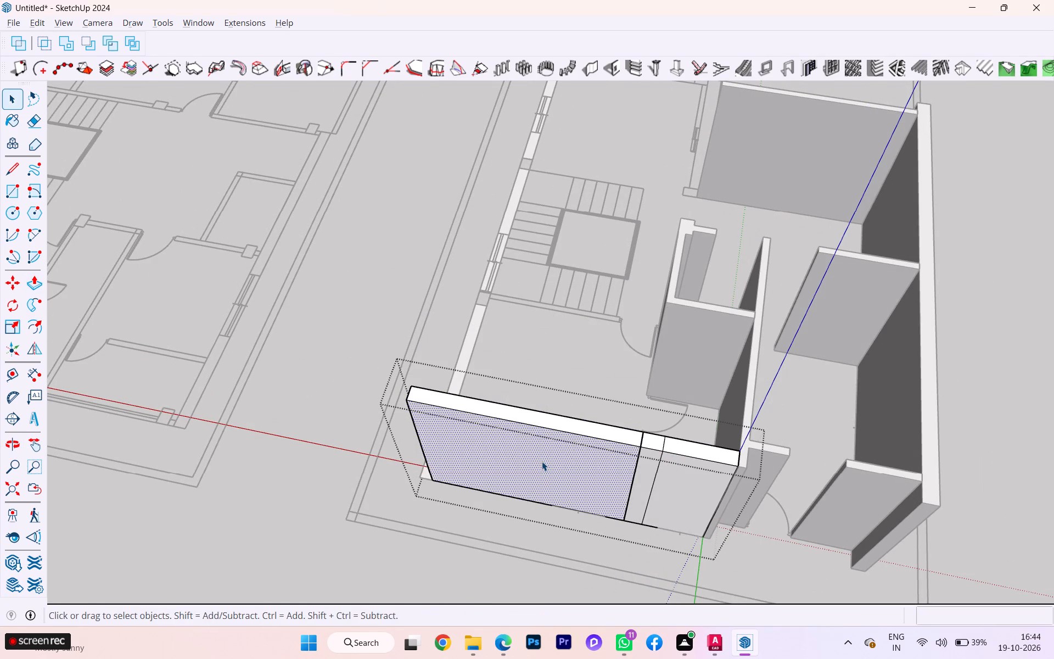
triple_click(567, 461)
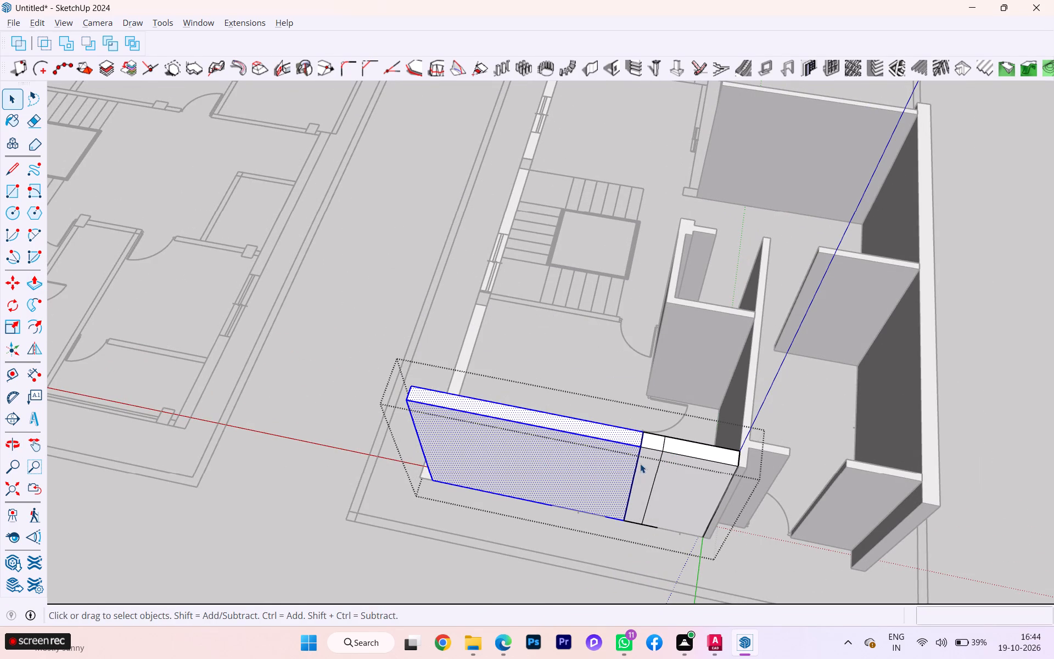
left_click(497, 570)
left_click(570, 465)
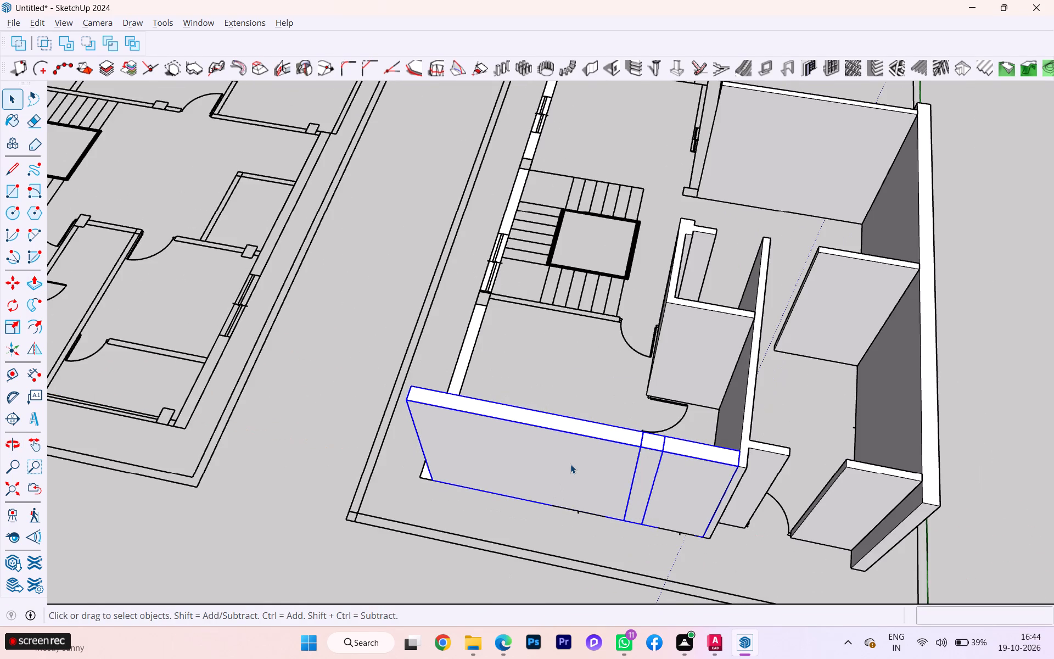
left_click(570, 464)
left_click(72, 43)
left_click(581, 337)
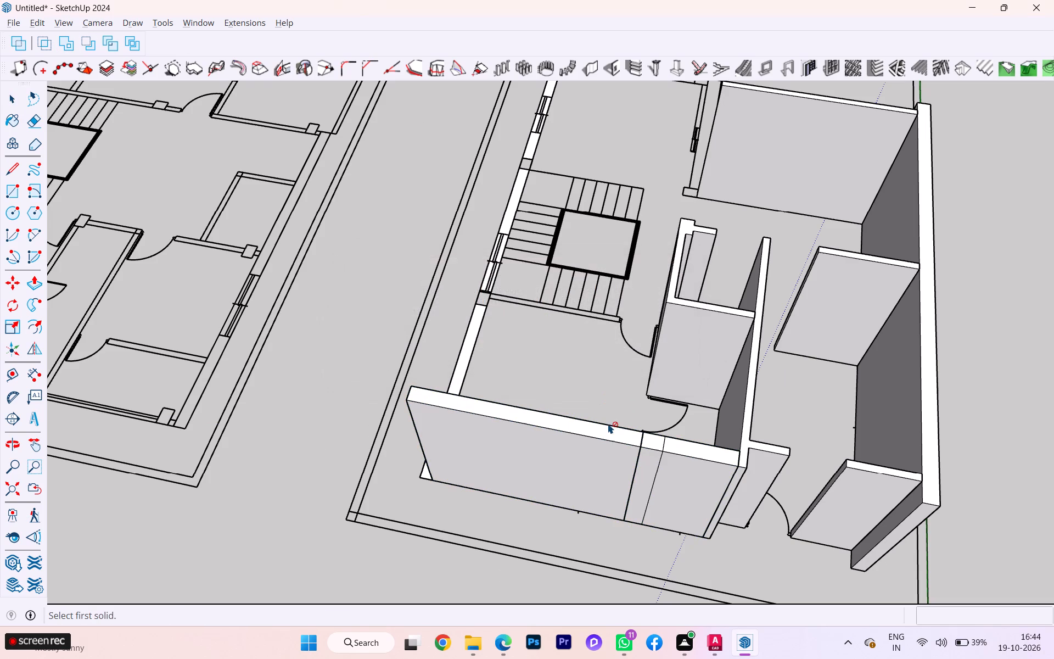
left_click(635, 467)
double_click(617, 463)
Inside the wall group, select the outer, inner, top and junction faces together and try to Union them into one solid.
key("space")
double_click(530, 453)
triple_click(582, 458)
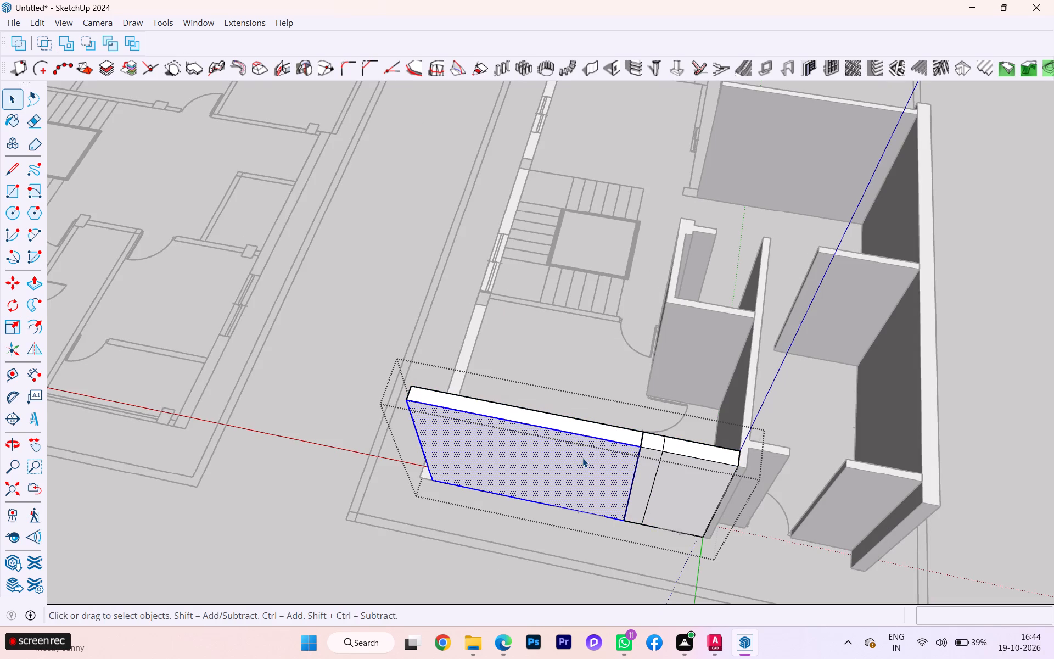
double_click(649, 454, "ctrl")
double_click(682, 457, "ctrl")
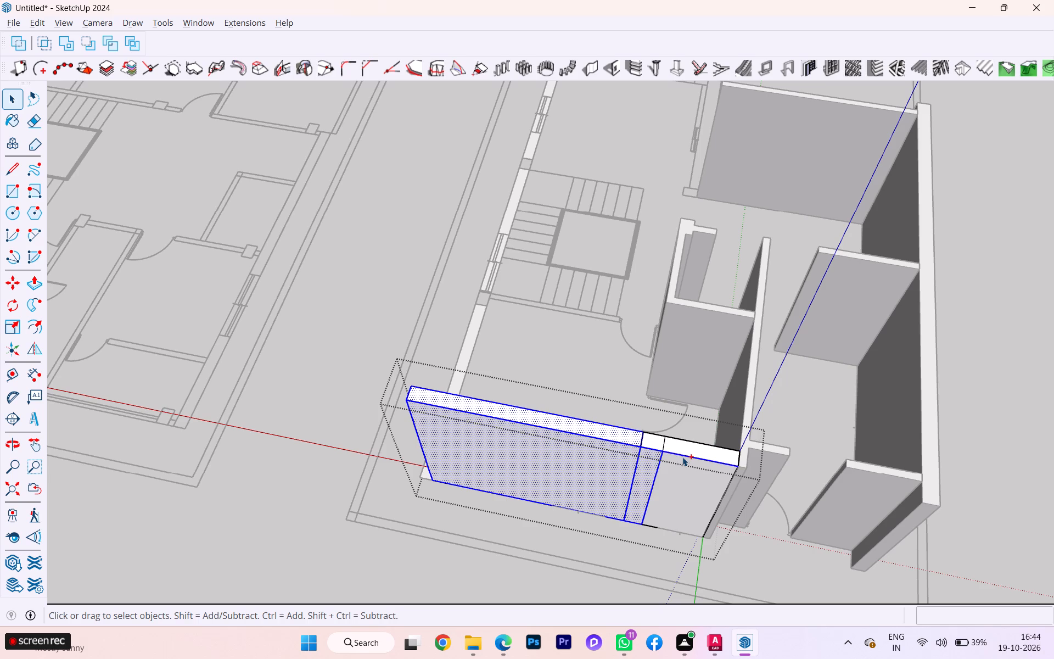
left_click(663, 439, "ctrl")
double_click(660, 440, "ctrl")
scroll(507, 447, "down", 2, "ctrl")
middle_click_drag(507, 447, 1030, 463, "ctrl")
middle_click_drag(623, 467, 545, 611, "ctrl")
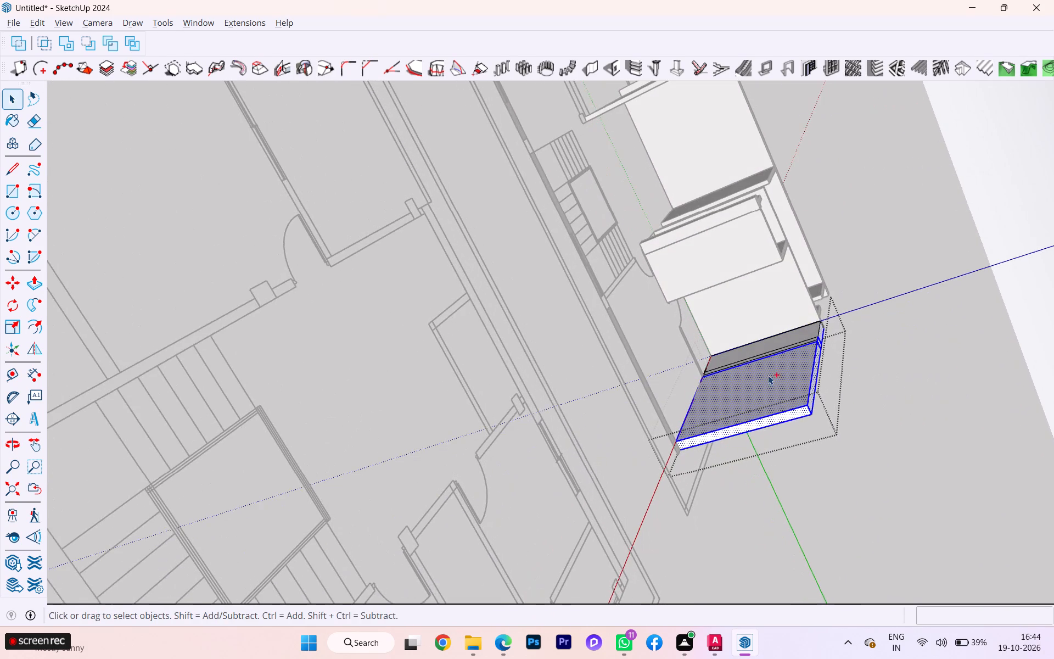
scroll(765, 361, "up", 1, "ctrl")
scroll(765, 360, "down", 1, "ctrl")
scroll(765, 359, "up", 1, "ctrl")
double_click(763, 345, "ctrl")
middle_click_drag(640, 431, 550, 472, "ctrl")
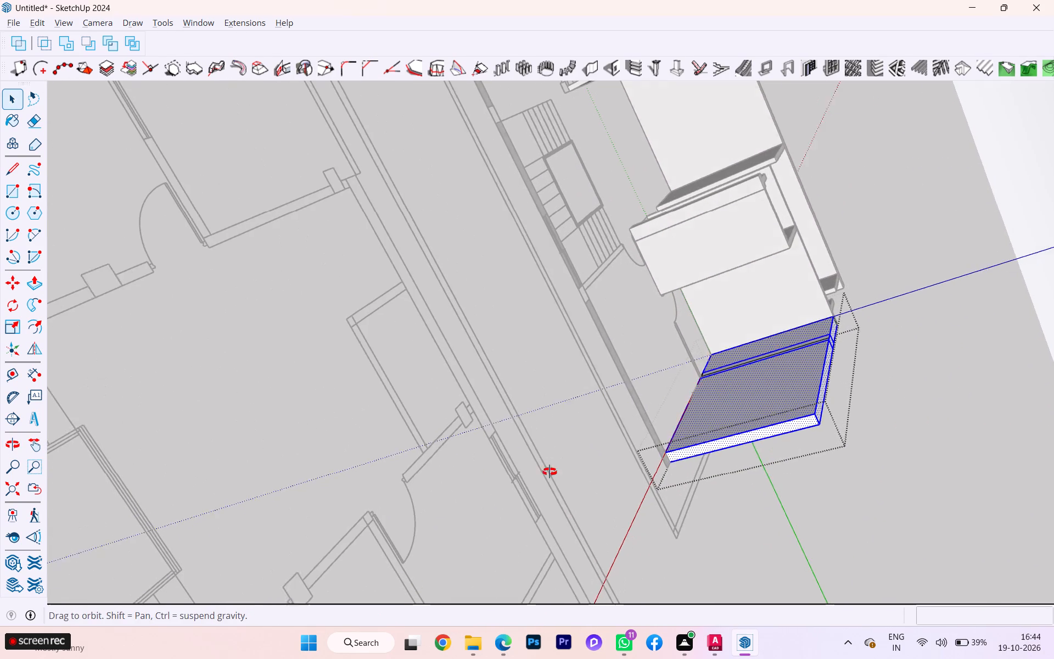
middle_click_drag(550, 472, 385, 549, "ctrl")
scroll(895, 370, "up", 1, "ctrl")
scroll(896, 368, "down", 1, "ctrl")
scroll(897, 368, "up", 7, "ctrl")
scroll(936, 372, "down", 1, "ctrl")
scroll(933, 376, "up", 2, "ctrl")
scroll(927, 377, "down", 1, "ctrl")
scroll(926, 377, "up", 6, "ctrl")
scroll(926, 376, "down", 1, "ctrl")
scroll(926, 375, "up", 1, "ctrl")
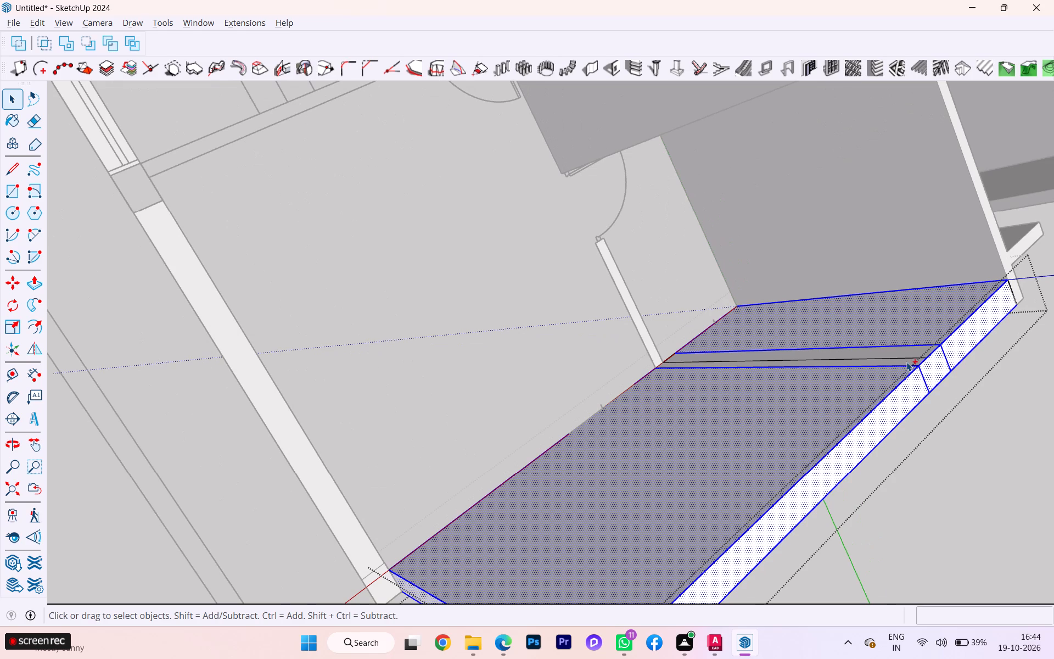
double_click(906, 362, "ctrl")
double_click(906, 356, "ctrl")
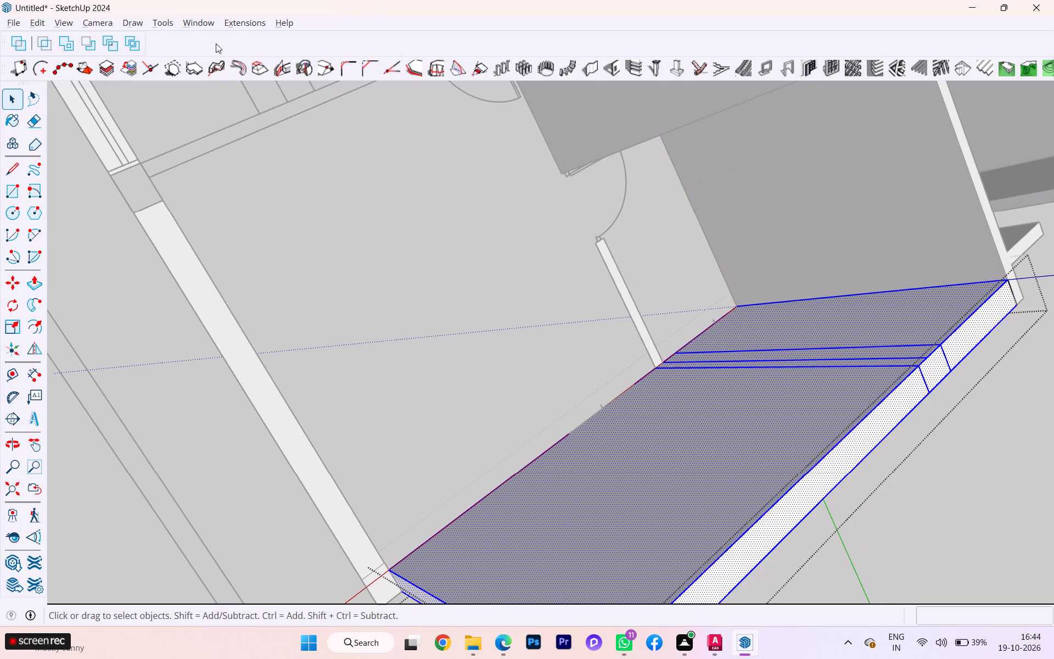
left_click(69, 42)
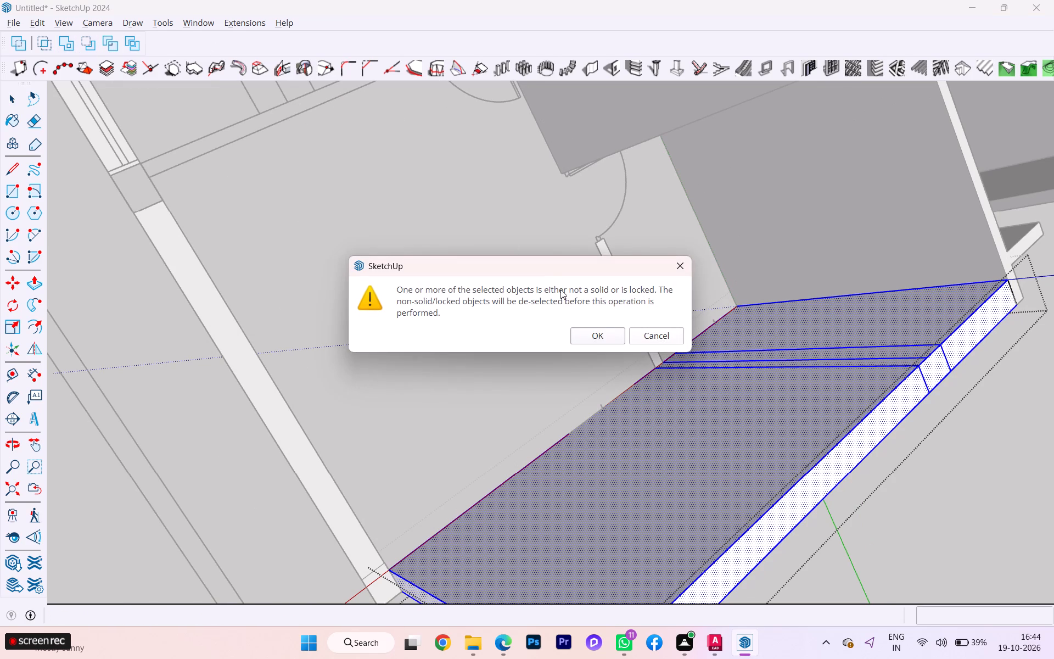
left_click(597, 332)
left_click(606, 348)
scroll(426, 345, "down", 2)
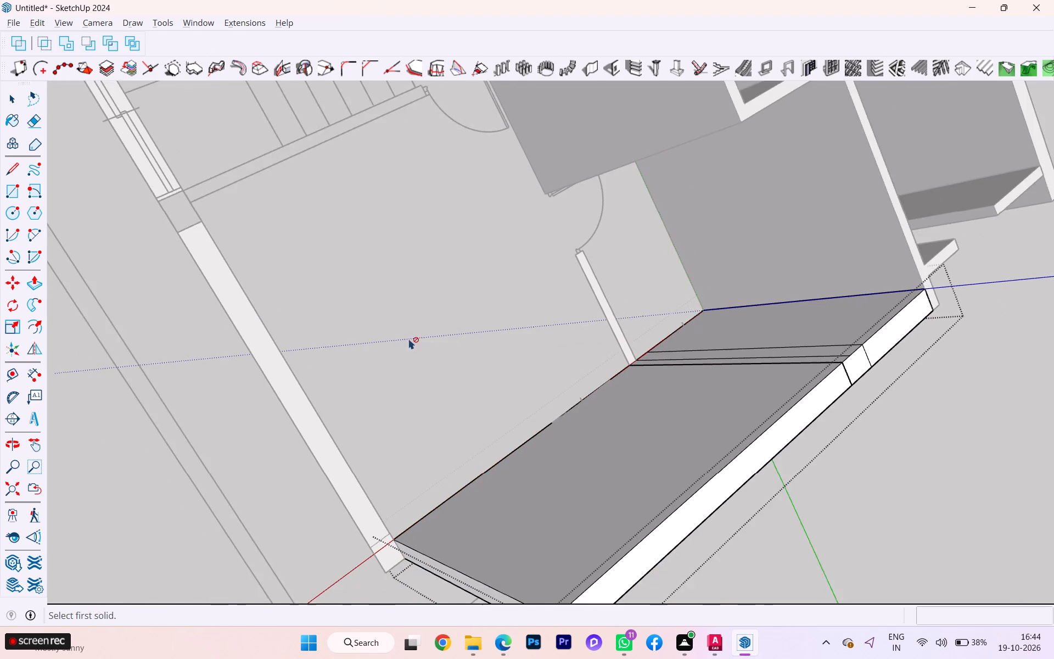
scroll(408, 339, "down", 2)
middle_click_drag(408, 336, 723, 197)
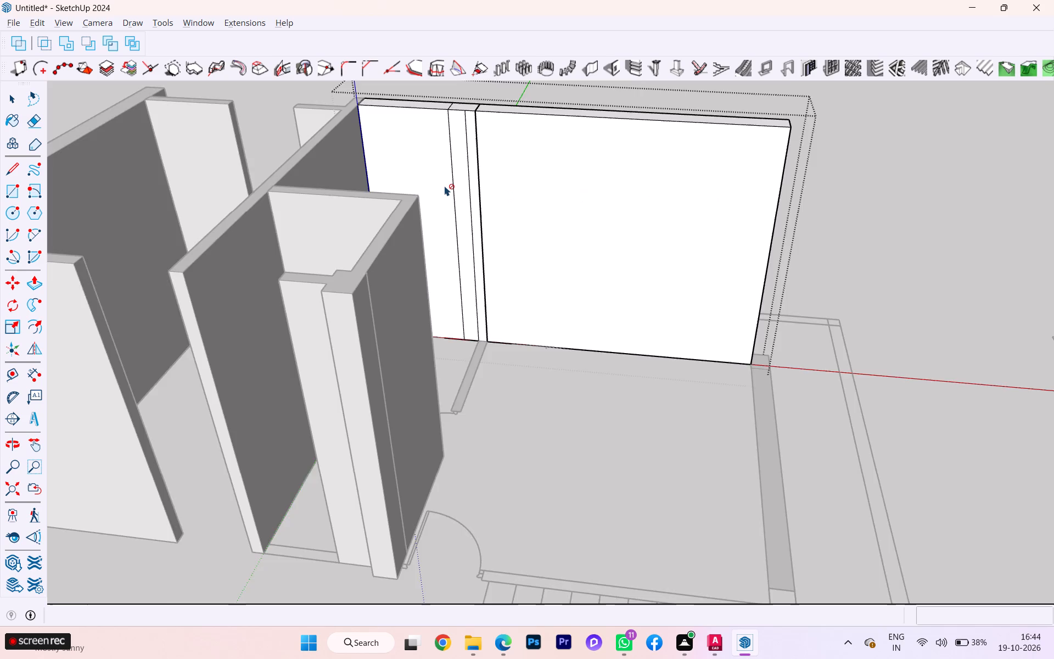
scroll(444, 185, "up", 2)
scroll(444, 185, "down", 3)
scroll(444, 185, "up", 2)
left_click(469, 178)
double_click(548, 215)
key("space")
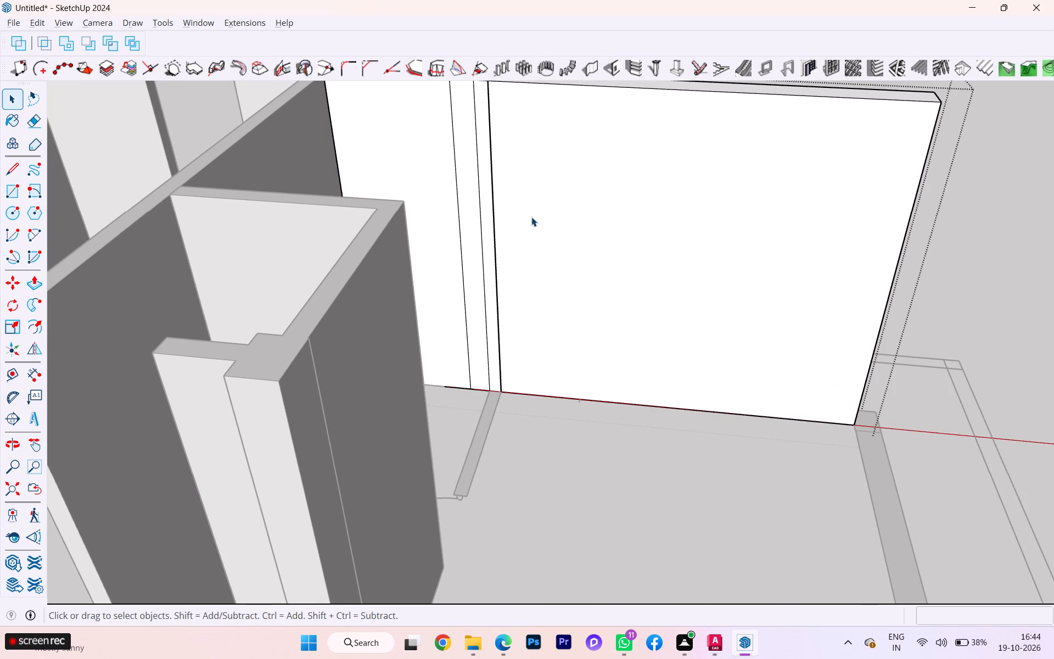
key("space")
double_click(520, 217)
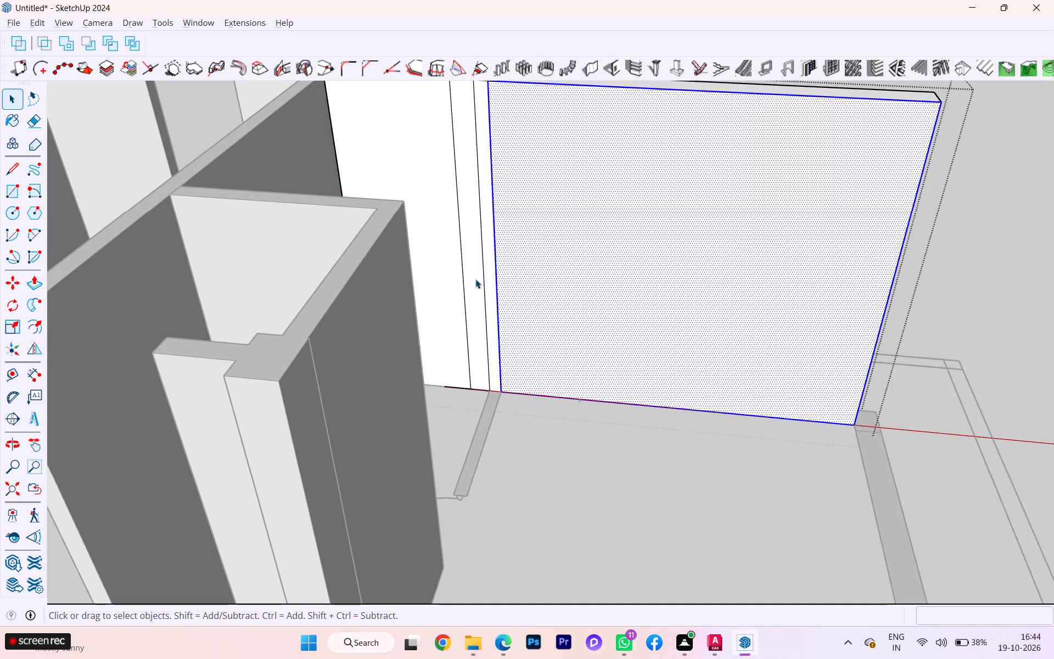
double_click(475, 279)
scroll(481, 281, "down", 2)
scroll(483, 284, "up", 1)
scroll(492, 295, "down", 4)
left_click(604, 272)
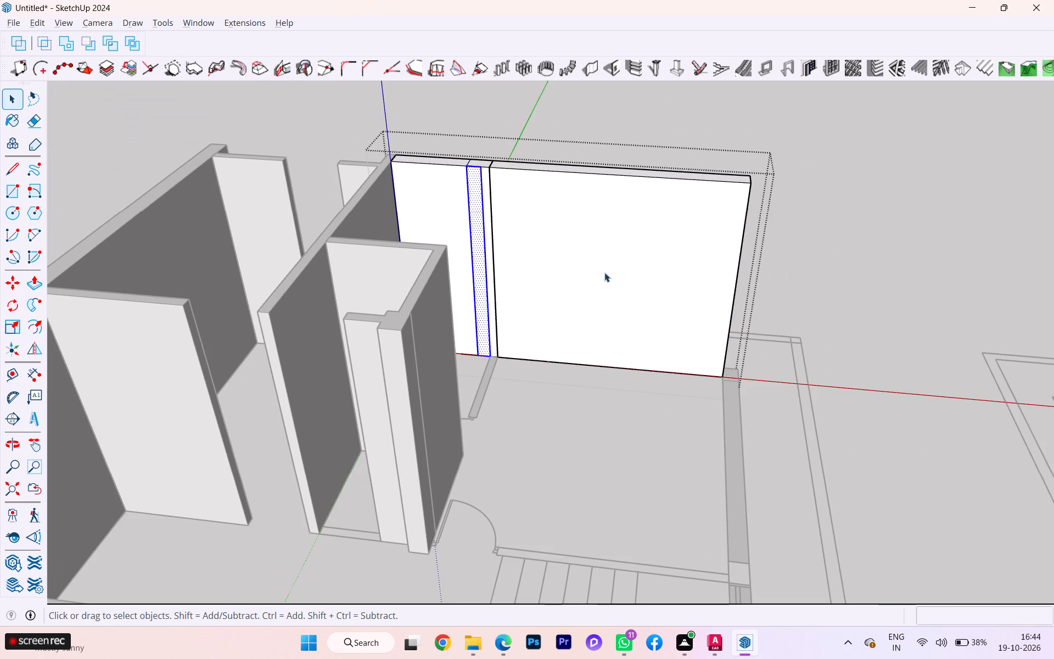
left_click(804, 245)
Inside the wall group, erase the two thin vertical seam lines beside the partition junction on the inner face.
left_click(455, 217)
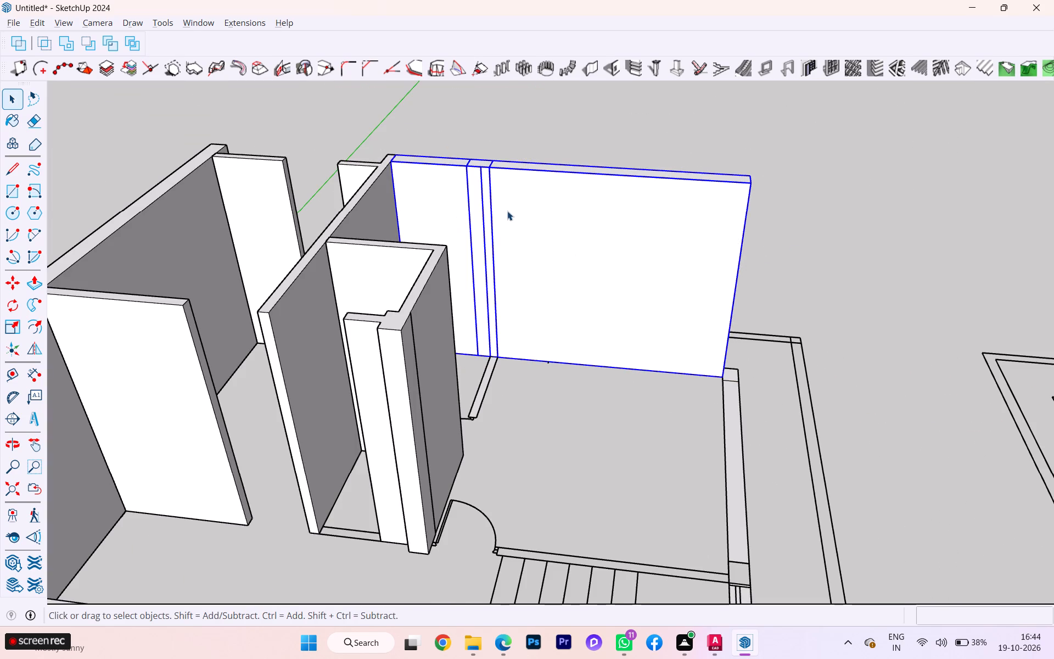
double_click(507, 211, "ctrl")
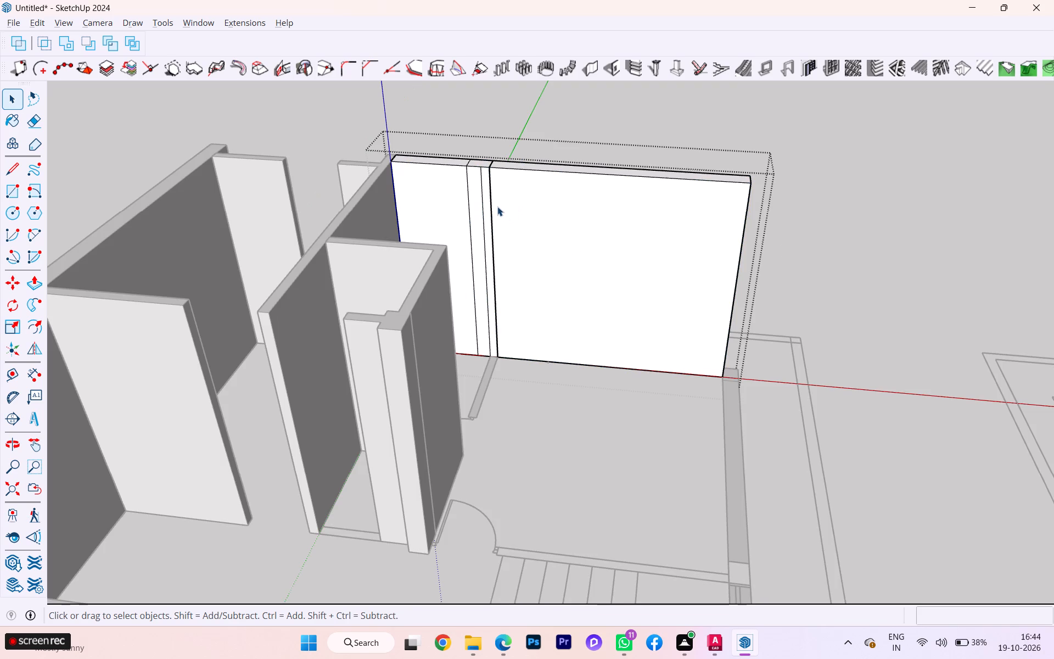
key("e")
left_click(466, 208)
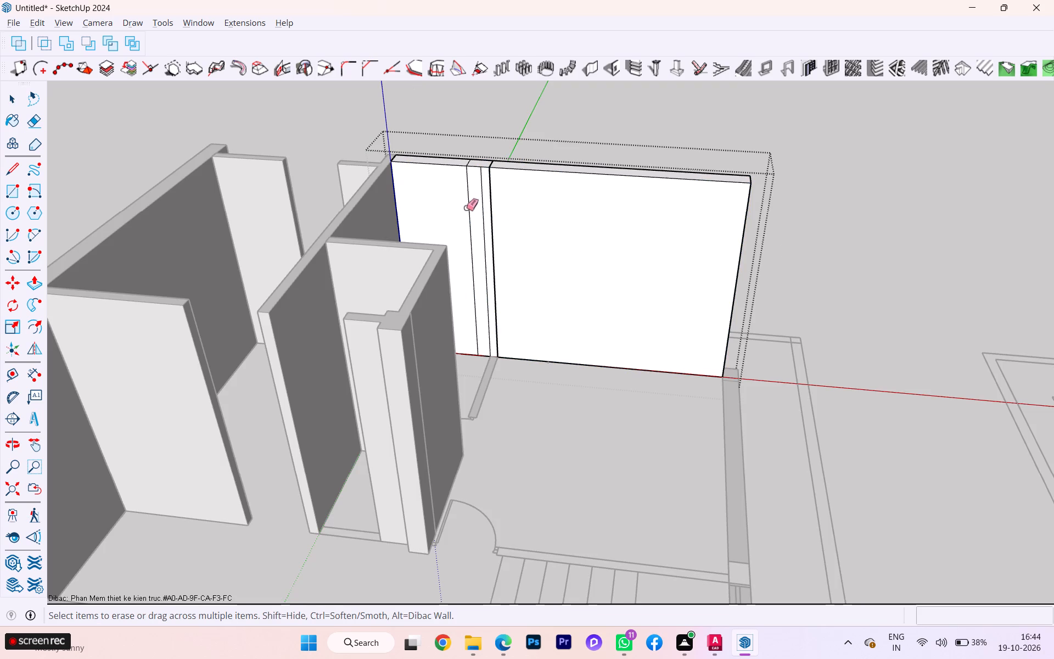
left_click(469, 209)
left_click(483, 209)
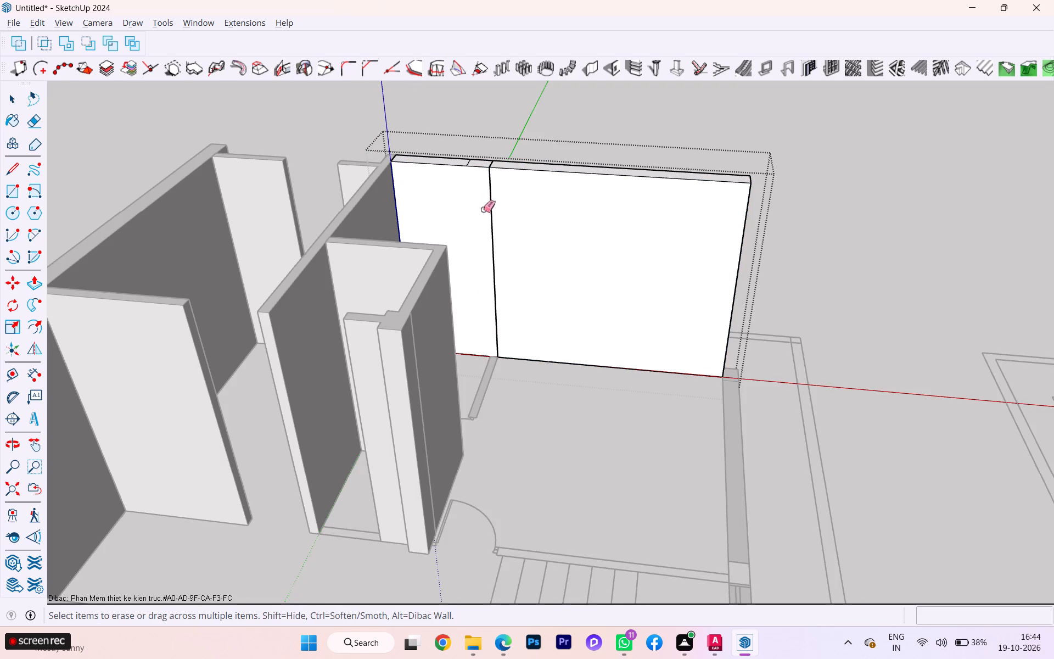
Erase the short thin seam across the wall's top face at the partition junction, undoing any wrongly erased edge.
scroll(469, 180, "up", 2)
left_click(467, 160)
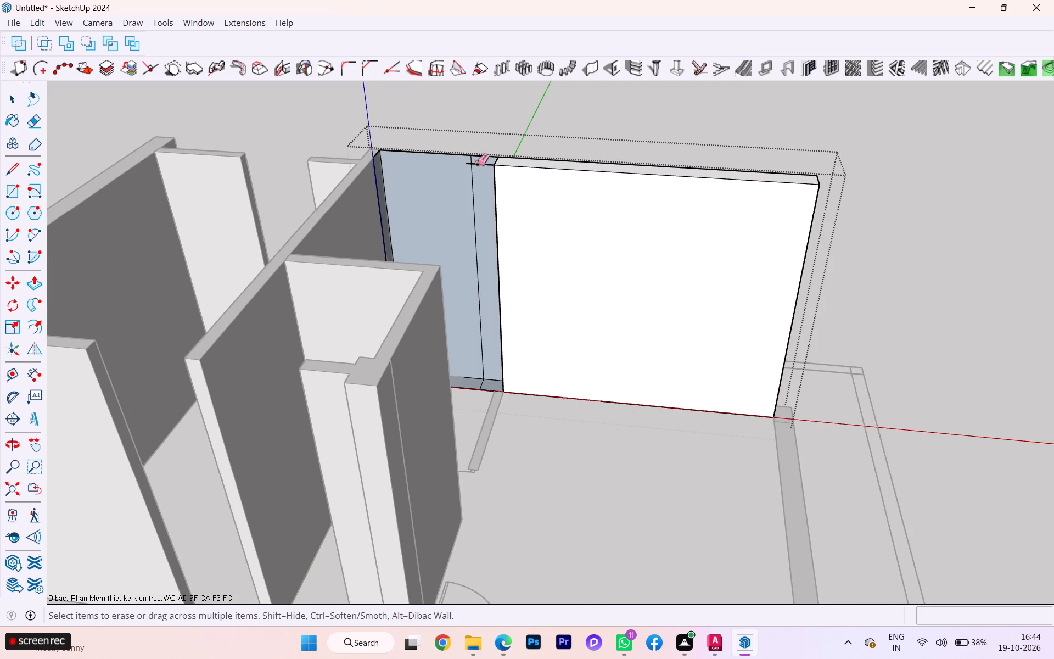
key("ctrl+z")
scroll(468, 163, "up", 8)
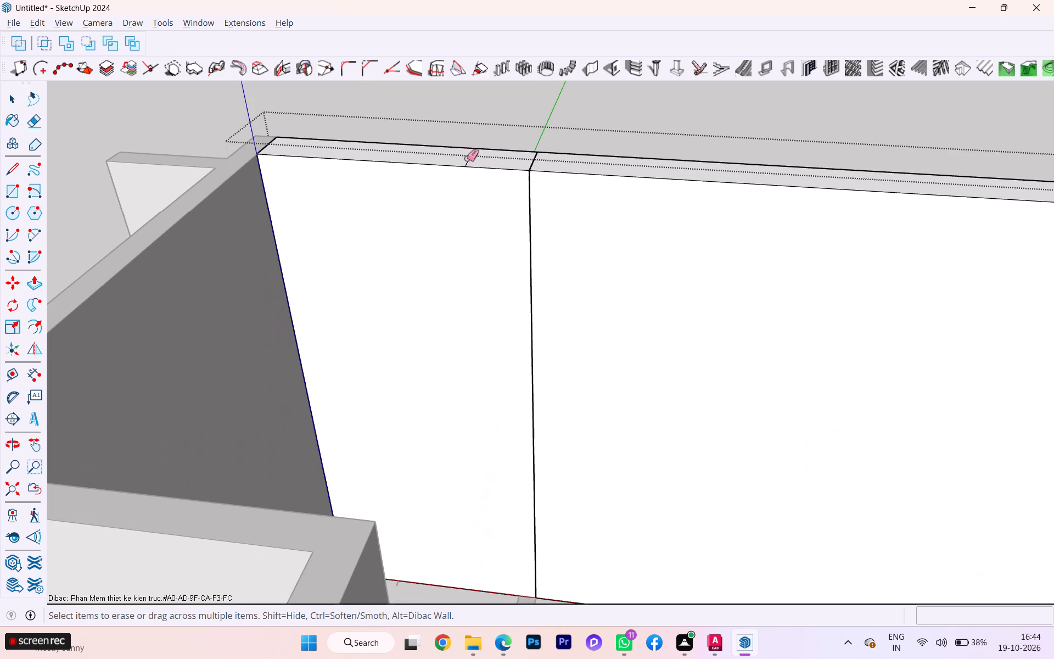
left_click(468, 161)
Erase the thin vertical seam line beside the partition junction on the wall's outer face.
scroll(514, 182, "down", 1)
scroll(539, 203, "up", 4)
scroll(543, 205, "down", 1)
scroll(545, 207, "up", 1)
scroll(546, 208, "down", 6)
middle_click_drag(645, 316, 13, 345)
scroll(418, 321, "up", 1)
scroll(425, 321, "down", 1)
scroll(427, 321, "up", 2)
left_click(576, 245)
Push/Pull the section's end face inside the thin gap across the wall until it meets the neighbouring section, closing the gap.
scroll(578, 243, "down", 1)
middle_click_drag(578, 243, 569, 248)
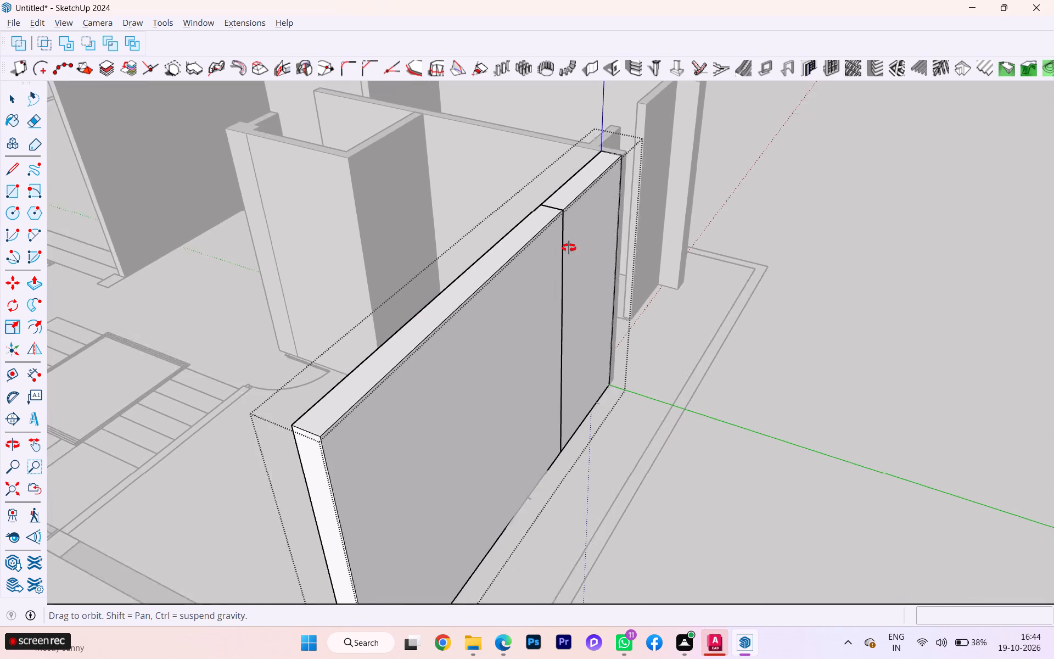
middle_click_drag(569, 248, 341, 273)
key("space")
scroll(393, 217, "up", 9)
scroll(424, 210, "down", 1)
scroll(452, 200, "up", 2)
scroll(452, 200, "down", 1)
scroll(452, 200, "up", 4)
scroll(453, 200, "down", 4)
scroll(453, 200, "up", 1)
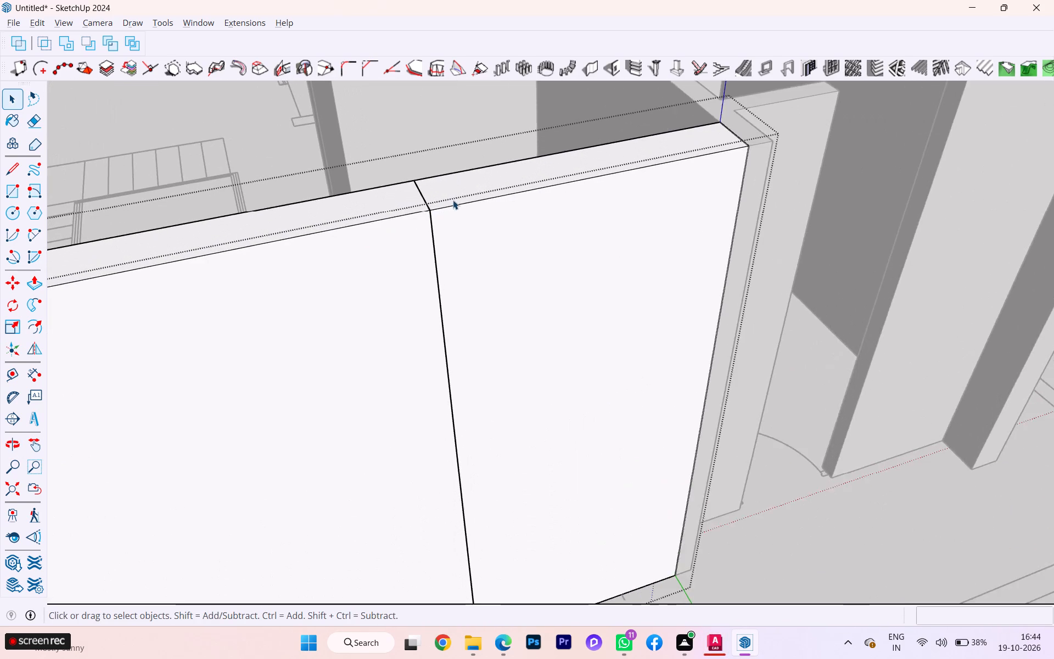
scroll(399, 210, "down", 4)
scroll(399, 210, "up", 4)
scroll(399, 210, "down", 1)
scroll(399, 210, "up", 7)
scroll(425, 213, "down", 2)
scroll(425, 213, "up", 13)
scroll(425, 214, "down", 1)
scroll(425, 214, "up", 10)
scroll(425, 214, "down", 1)
scroll(425, 214, "up", 1)
scroll(421, 220, "down", 11)
scroll(421, 220, "up", 2)
scroll(421, 220, "down", 2)
scroll(421, 220, "up", 1)
scroll(421, 220, "down", 1)
scroll(421, 220, "up", 5)
scroll(421, 220, "down", 1)
scroll(421, 220, "up", 8)
scroll(421, 220, "down", 5)
scroll(421, 220, "up", 1)
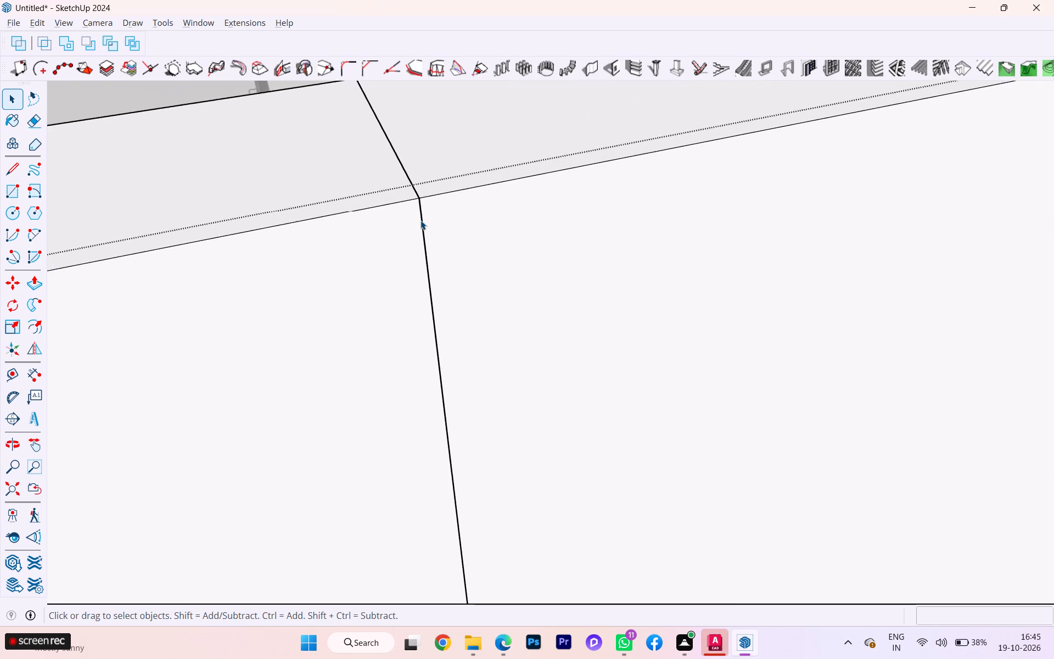
scroll(421, 220, "up", 4)
scroll(421, 220, "down", 3)
scroll(421, 220, "up", 1)
left_click(424, 221)
scroll(423, 221, "up", 9)
scroll(421, 221, "down", 1)
scroll(421, 221, "up", 3)
scroll(421, 221, "down", 1)
scroll(421, 221, "up", 4)
middle_click_drag(421, 221, 474, 342)
scroll(375, 163, "up", 4)
scroll(378, 153, "down", 2)
scroll(378, 153, "up", 4)
scroll(378, 152, "down", 1)
scroll(378, 152, "up", 2)
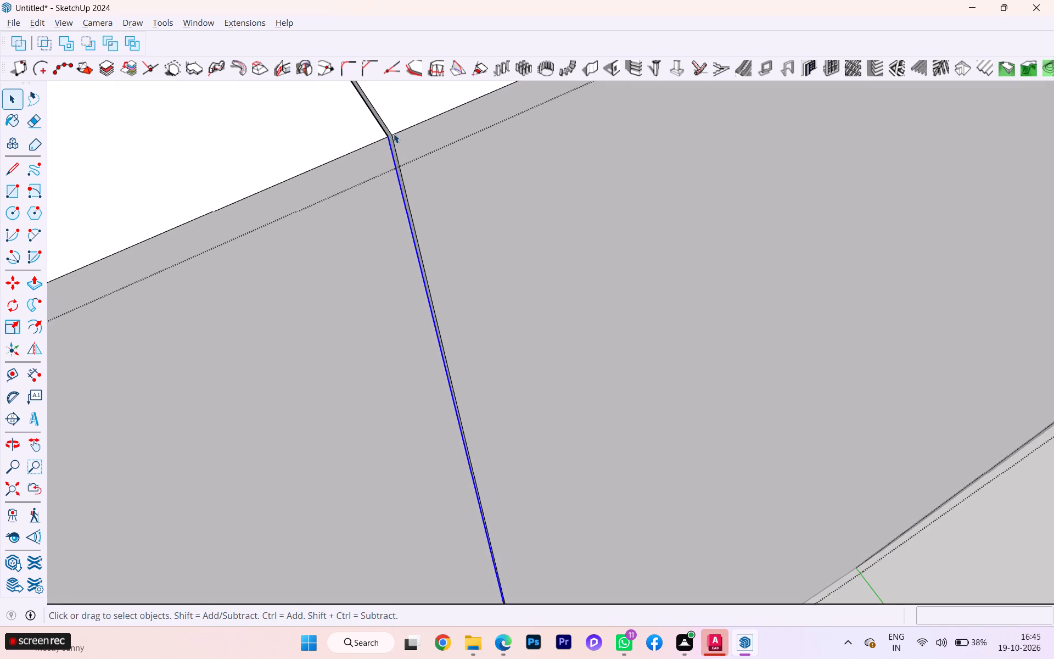
scroll(394, 133, "up", 1)
scroll(398, 132, "down", 1)
scroll(398, 132, "up", 2)
scroll(398, 132, "down", 1)
scroll(398, 132, "up", 2)
scroll(394, 132, "down", 1)
scroll(394, 132, "up", 1)
scroll(392, 132, "down", 1)
scroll(392, 132, "up", 6)
scroll(369, 139, "down", 1)
scroll(369, 139, "up", 5)
left_click(384, 146)
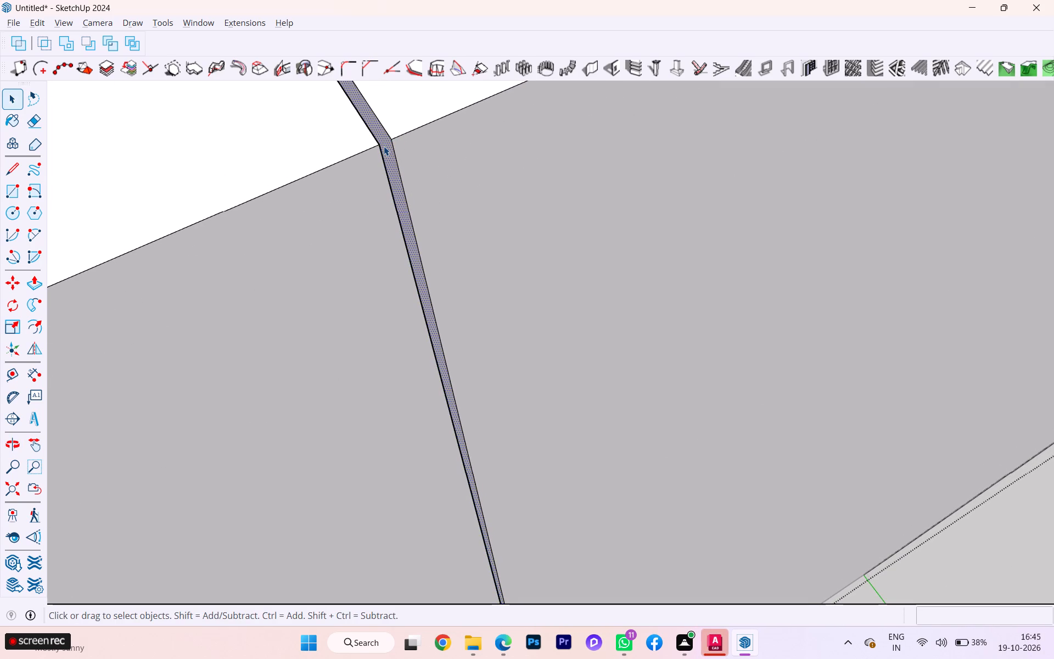
key("p")
left_click(528, 139)
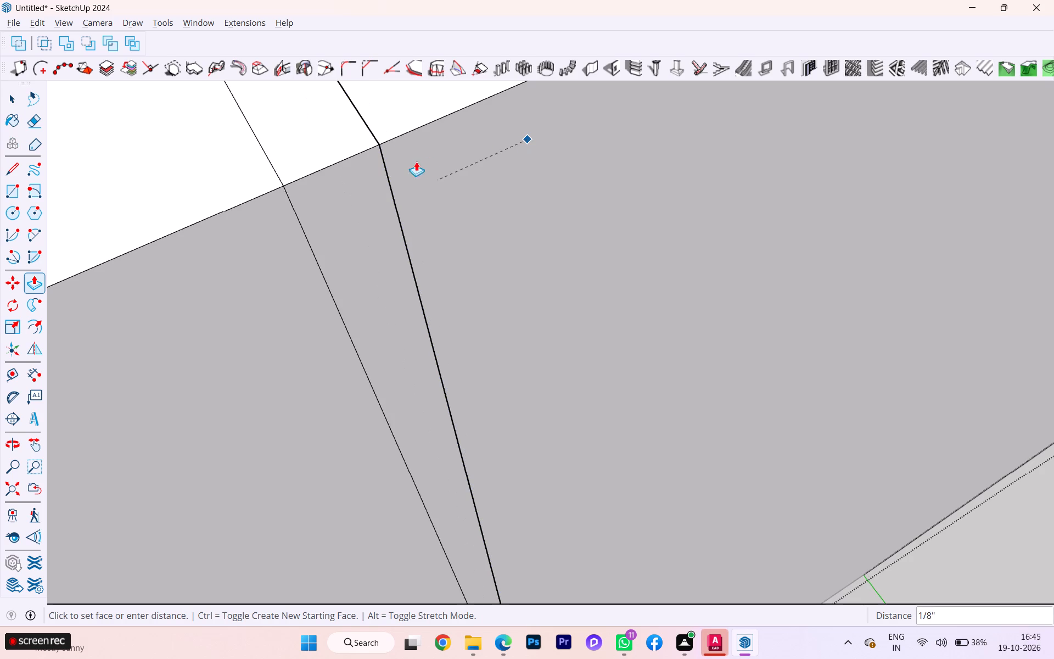
key("Escape")
scroll(382, 146, "up", 2)
left_click(384, 142)
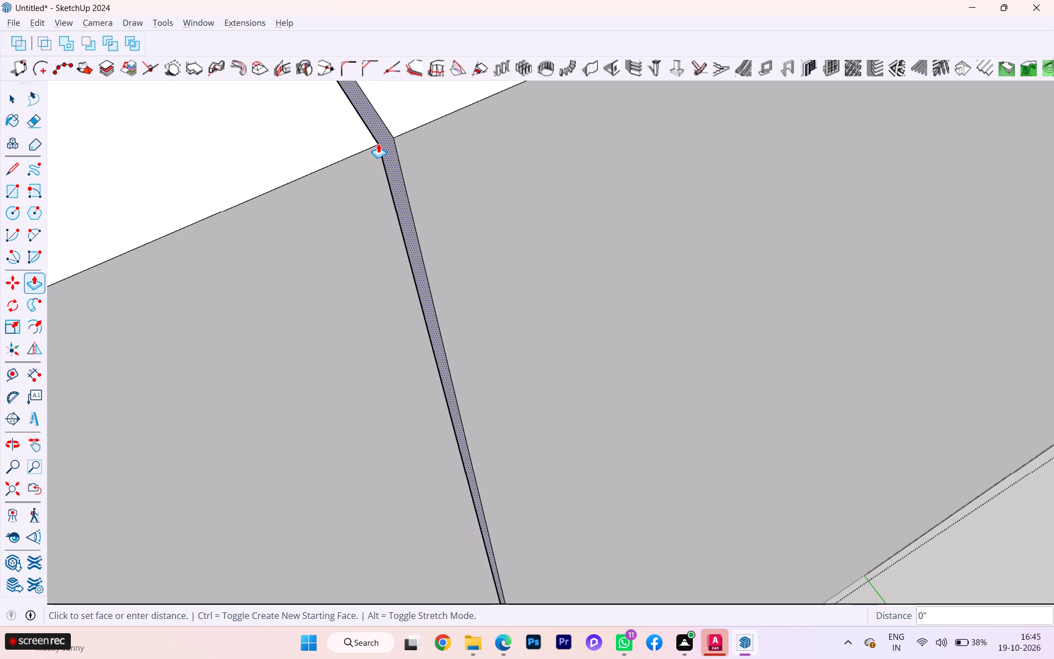
scroll(390, 138, "up", 1)
scroll(390, 138, "down", 1)
scroll(390, 138, "up", 1)
scroll(390, 138, "down", 1)
scroll(390, 138, "up", 1)
scroll(390, 138, "down", 2)
scroll(390, 138, "up", 9)
scroll(389, 138, "down", 1)
scroll(389, 138, "up", 6)
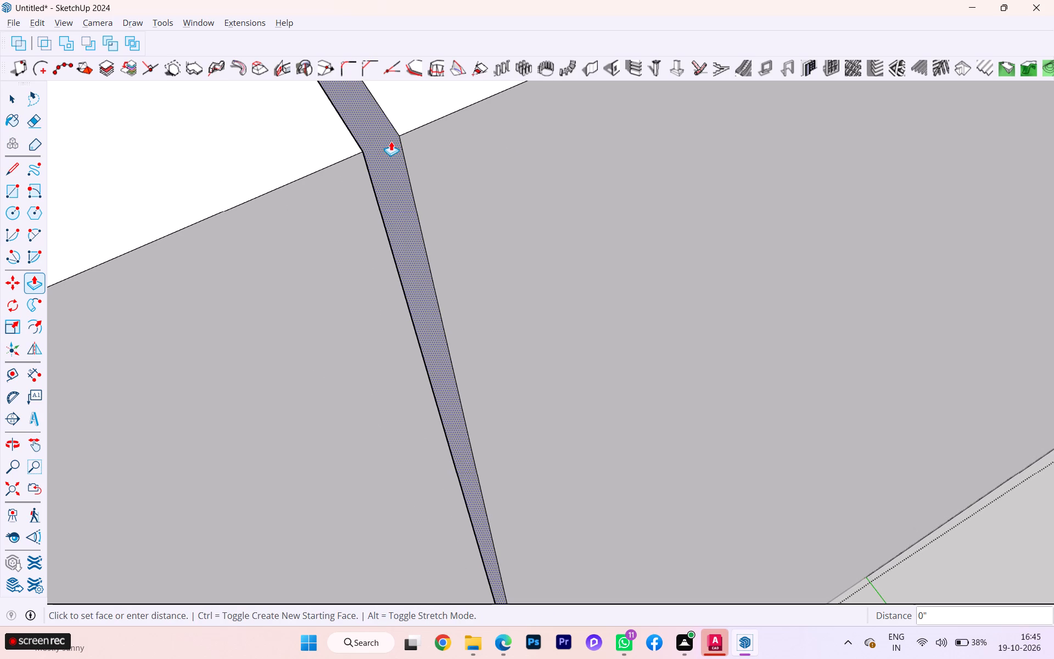
left_click(391, 141)
left_click(380, 137)
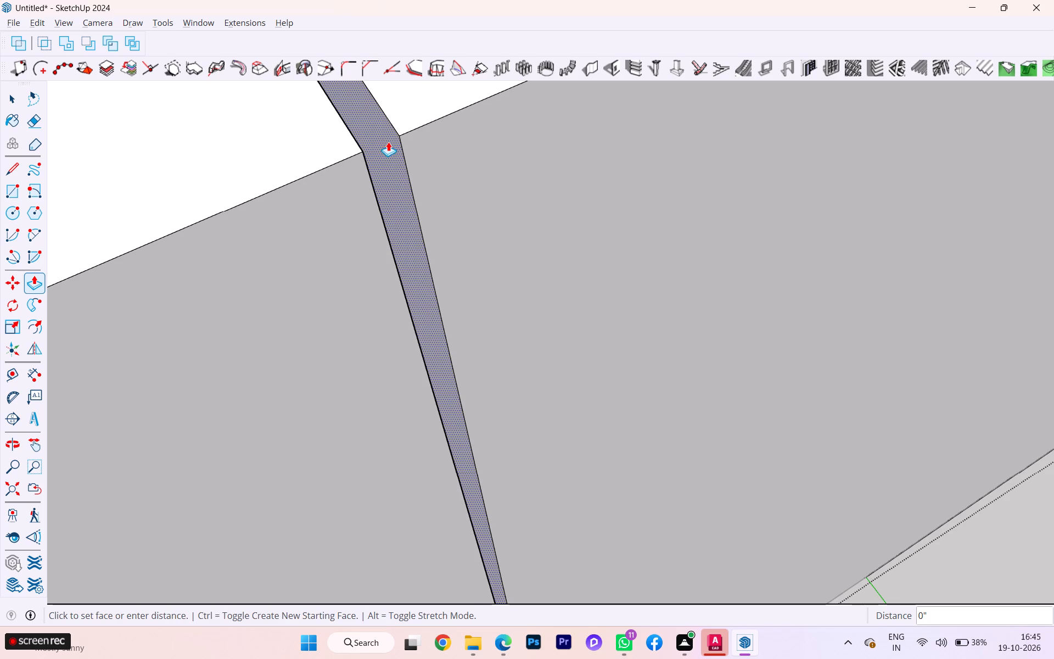
left_click(388, 142)
key("space")
key("p")
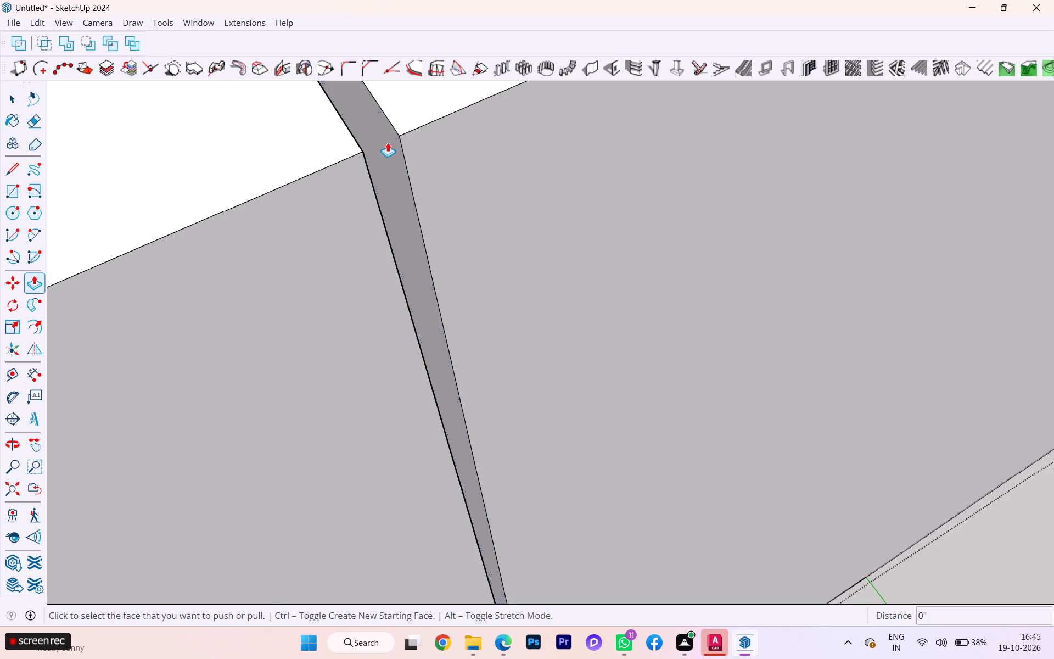
left_click(380, 158)
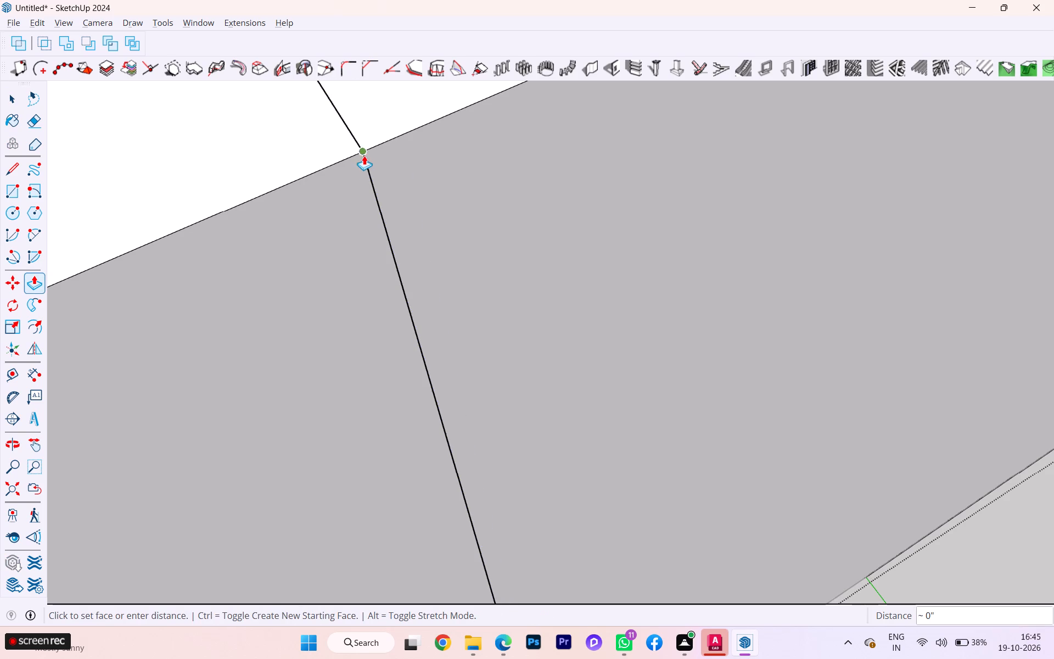
left_click(359, 144)
Erase the remaining vertical seam on the wall's outer face and the seam across its top face where the gap was closed.
key("space")
scroll(397, 176, "down", 4)
scroll(418, 198, "up", 3)
scroll(419, 198, "down", 2)
scroll(419, 198, "up", 1)
scroll(419, 199, "down", 2)
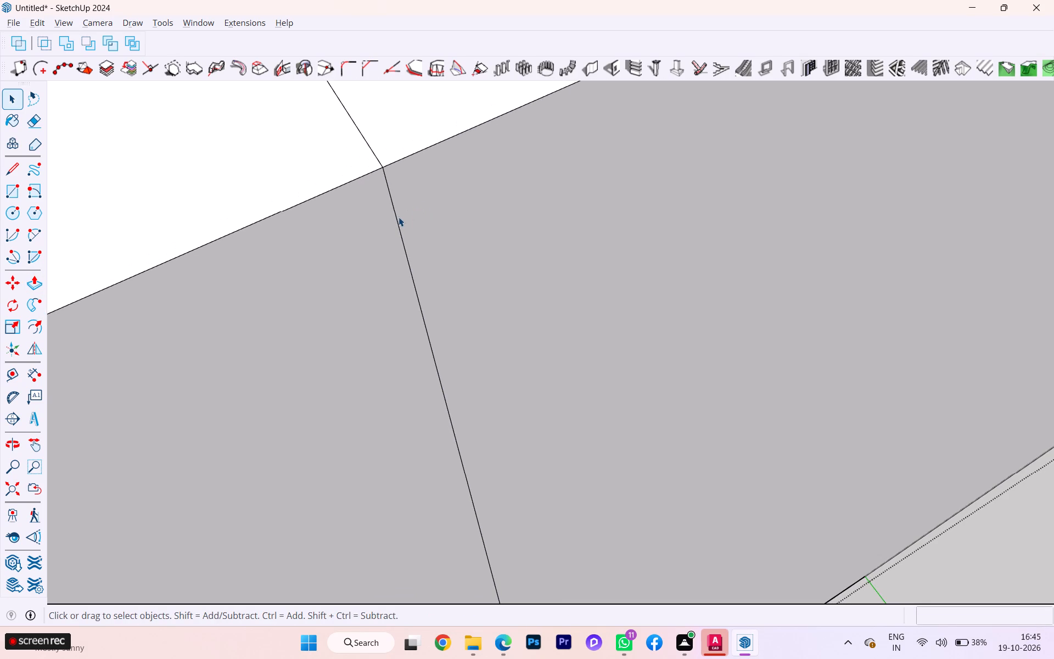
key("e")
left_click(397, 217)
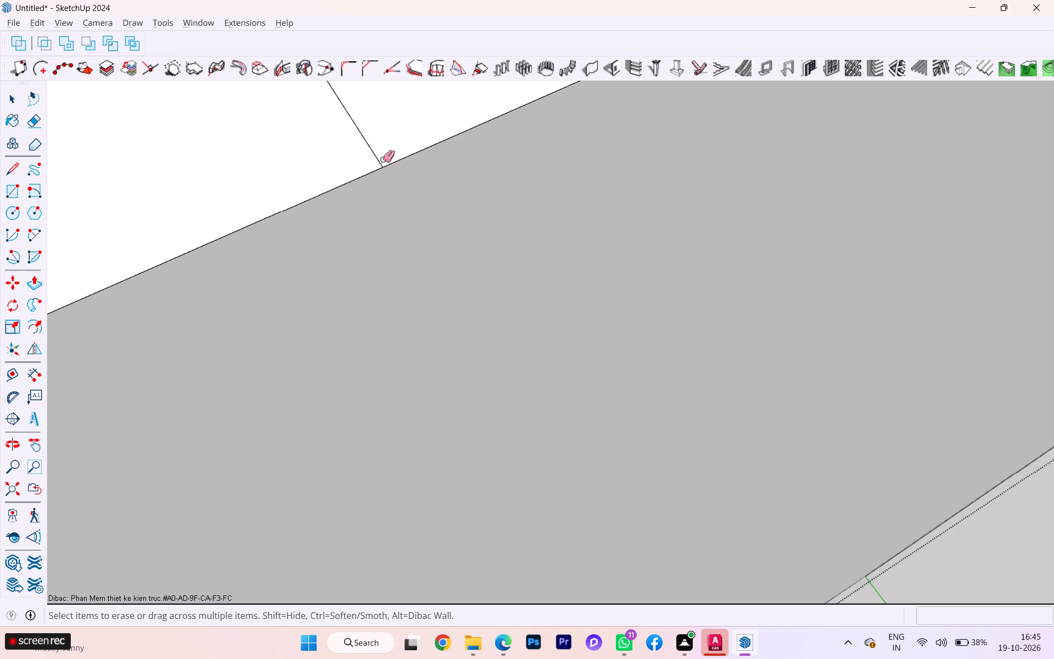
left_click(377, 155)
Erase the last vertical seam on the wall's inner face, then close the wall group.
scroll(404, 154, "down", 1)
scroll(417, 160, "up", 3)
scroll(418, 160, "down", 1)
scroll(423, 163, "up", 5)
scroll(425, 165, "down", 1)
scroll(462, 197, "down", 8)
scroll(481, 221, "up", 1)
scroll(482, 221, "down", 2)
scroll(483, 221, "up", 3)
scroll(484, 221, "down", 2)
scroll(485, 222, "up", 4)
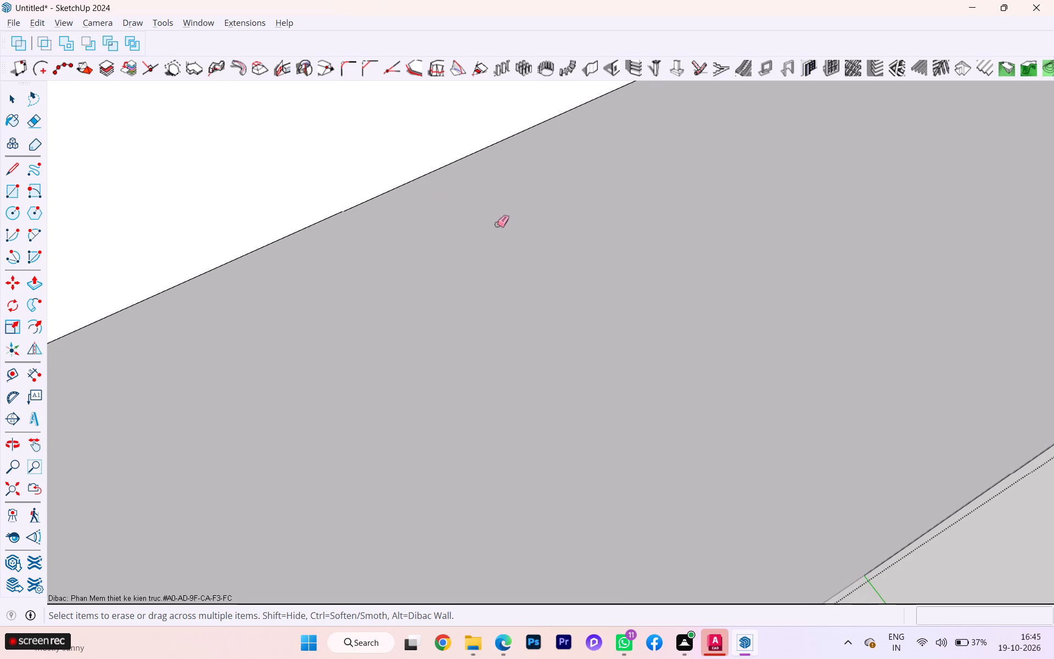
scroll(499, 223, "down", 1)
scroll(499, 223, "up", 4)
scroll(499, 223, "down", 5)
scroll(499, 223, "up", 2)
scroll(499, 223, "down", 9)
scroll(499, 223, "up", 1)
scroll(499, 223, "down", 4)
scroll(499, 223, "up", 1)
scroll(499, 223, "down", 6)
scroll(501, 223, "up", 4)
scroll(501, 223, "down", 8)
scroll(502, 224, "up", 2)
scroll(502, 224, "down", 4)
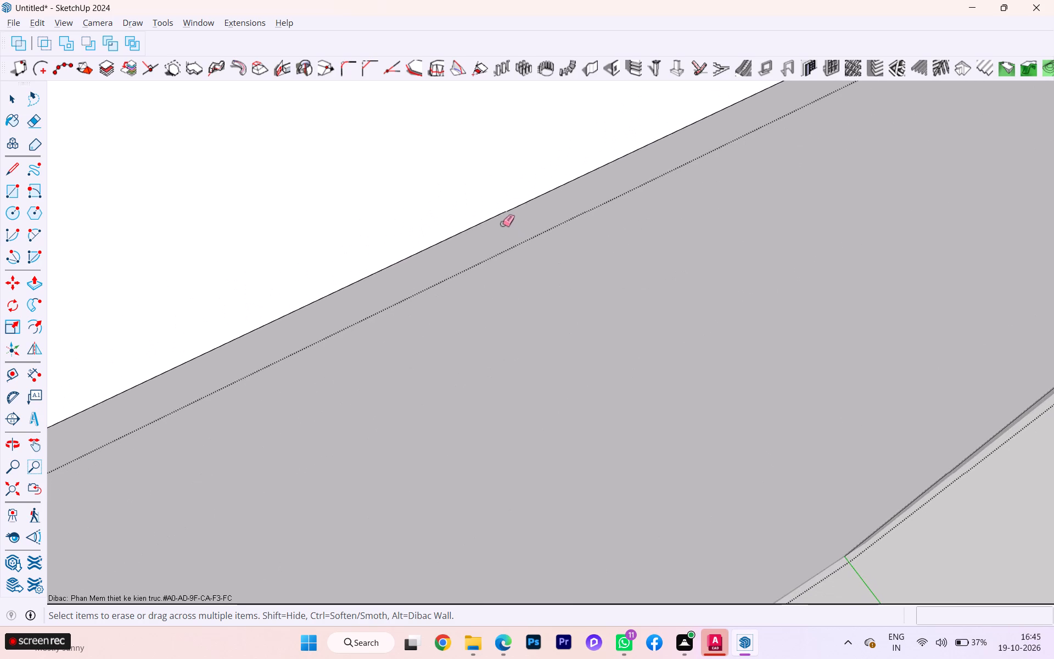
scroll(502, 224, "down", 10)
scroll(463, 270, "down", 2)
scroll(459, 282, "up", 4)
scroll(459, 282, "down", 11)
scroll(453, 305, "up", 1)
scroll(453, 305, "down", 1)
scroll(453, 305, "up", 3)
scroll(454, 300, "down", 1)
scroll(454, 300, "up", 1)
scroll(454, 300, "down", 2)
scroll(454, 300, "up", 3)
scroll(455, 299, "down", 3)
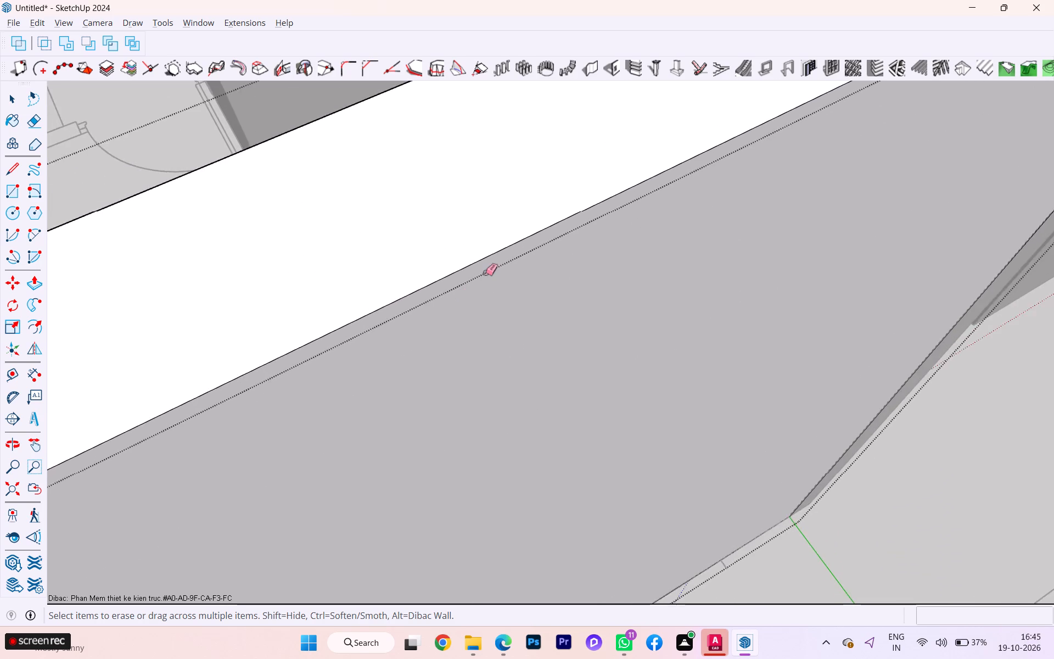
scroll(485, 272, "down", 2)
scroll(486, 266, "up", 2)
scroll(486, 264, "down", 6)
scroll(478, 310, "up", 2)
scroll(476, 312, "down", 4)
scroll(447, 353, "down", 3)
middle_click_drag(417, 367, 766, 244)
scroll(763, 242, "down", 2)
scroll(763, 242, "up", 2)
scroll(763, 242, "down", 1)
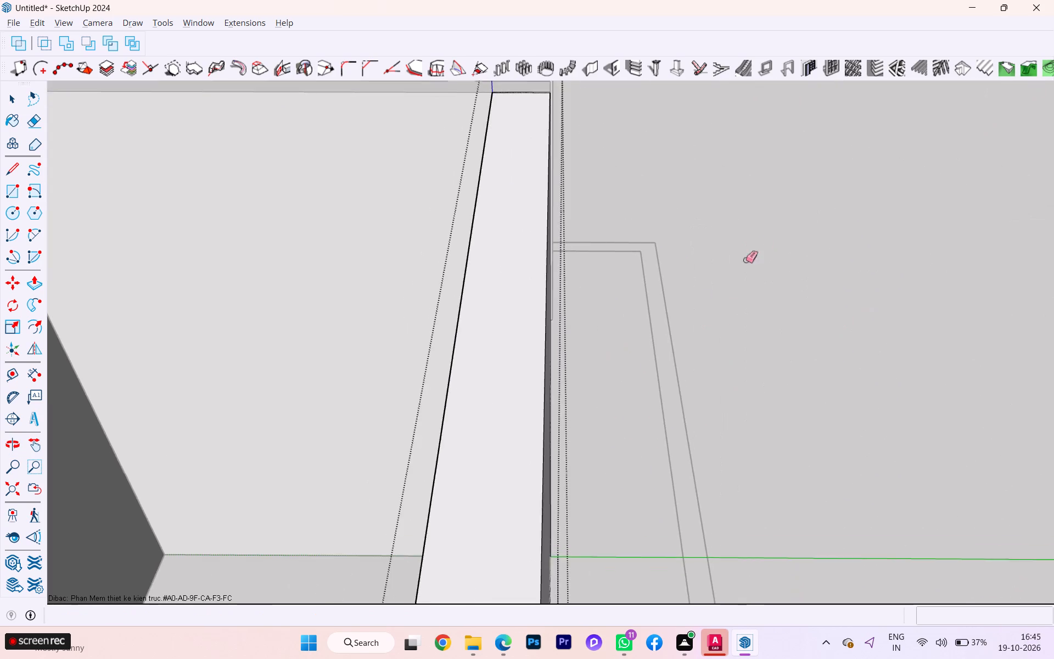
scroll(571, 359, "down", 2)
scroll(499, 279, "down", 8)
scroll(462, 271, "up", 1)
scroll(463, 279, "down", 1)
middle_click_drag(460, 361, 729, 312)
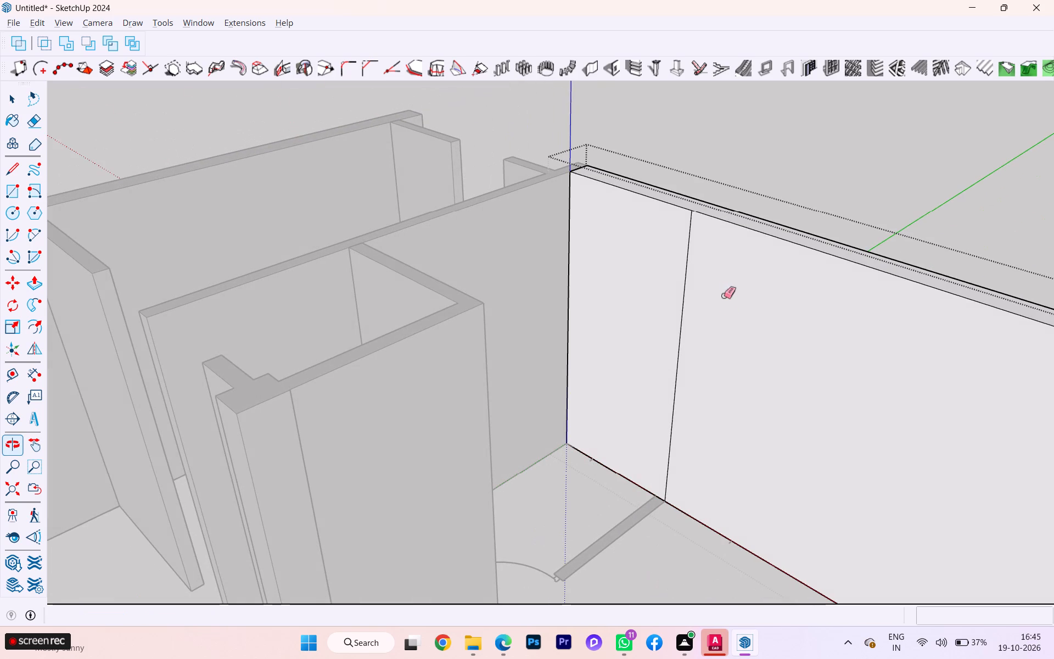
left_click(685, 280)
key("space")
scroll(664, 234, "down", 5)
left_click(803, 175)
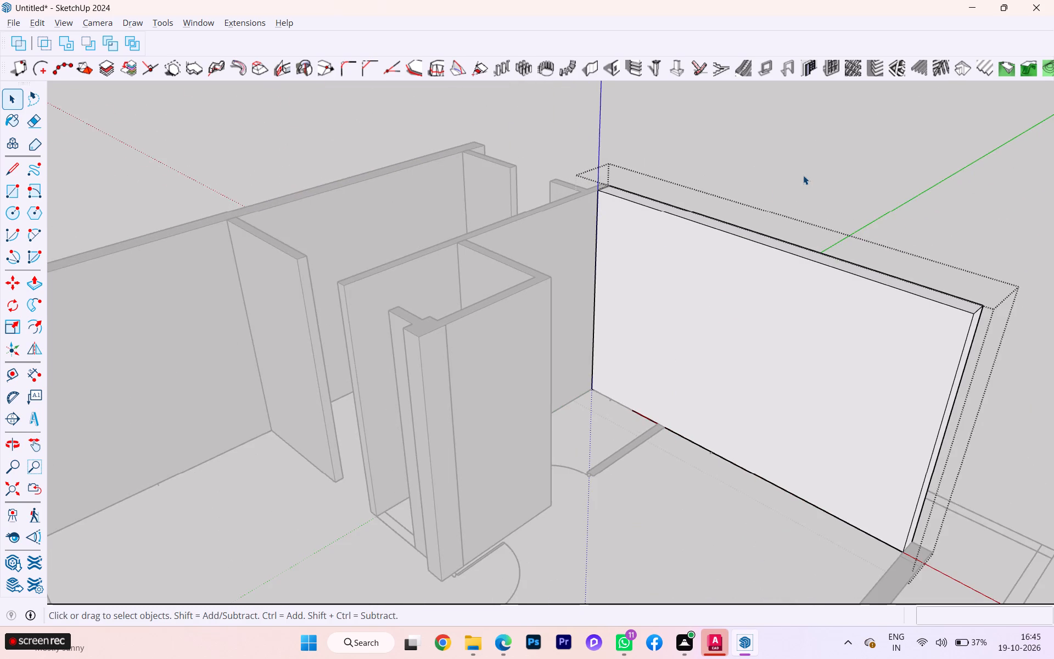
Check how the ground-floor walls are grouped by selecting the inner wall, the long side wall, and its middle and far-end partitions.
left_click(459, 357)
left_click(540, 231)
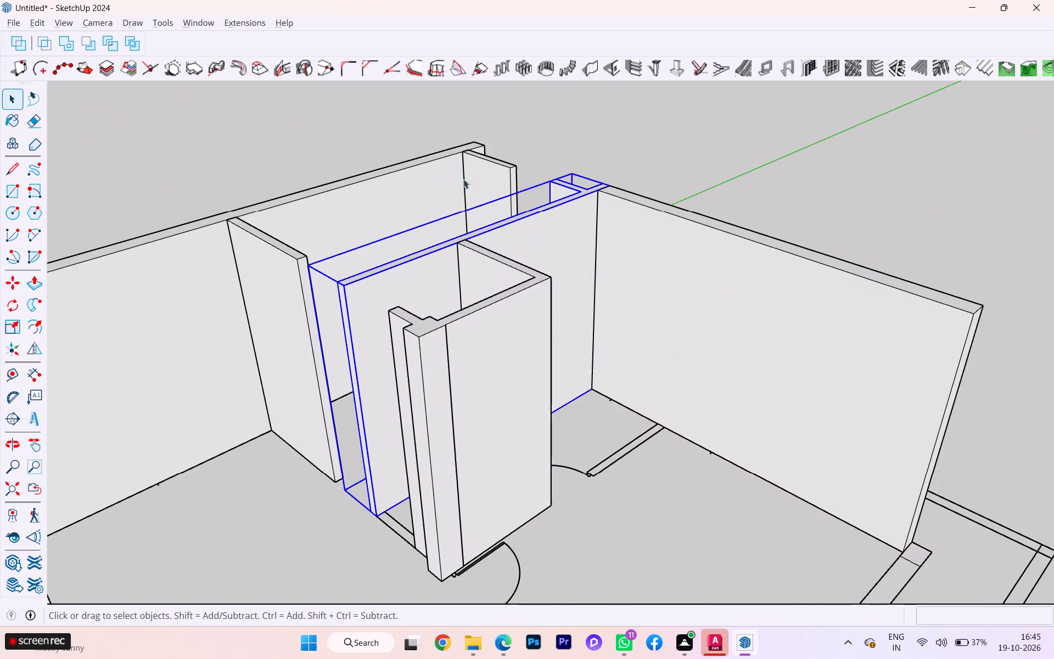
left_click(448, 165)
left_click(266, 249)
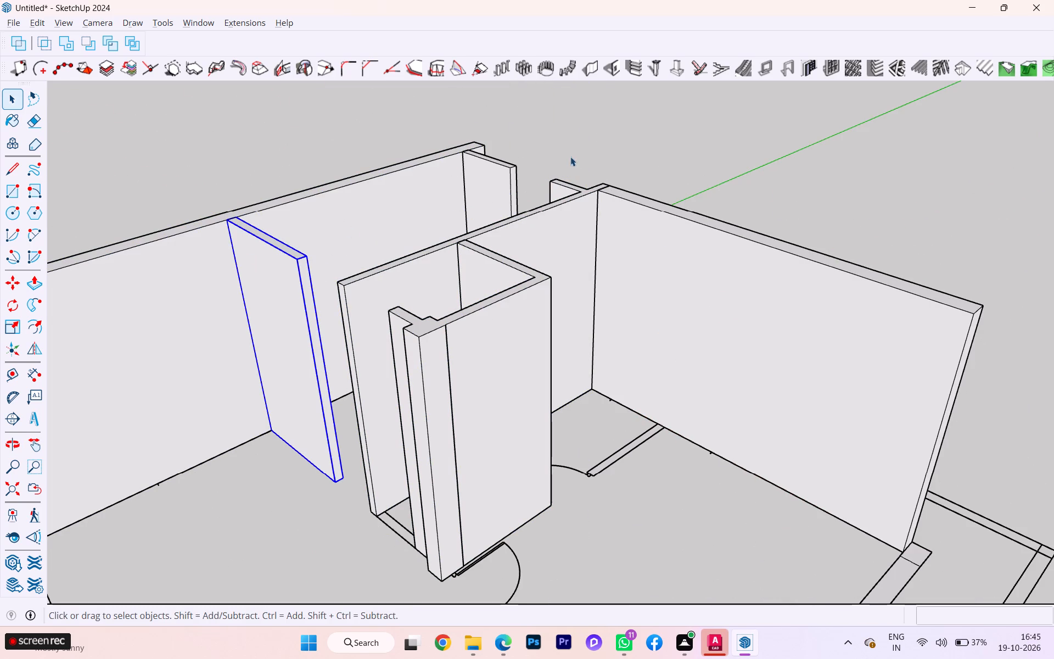
left_click(480, 176)
scroll(707, 279, "down", 2)
scroll(707, 279, "up", 1)
scroll(708, 279, "down", 5)
scroll(334, 319, "down", 2)
middle_click_drag(330, 319, 528, 315)
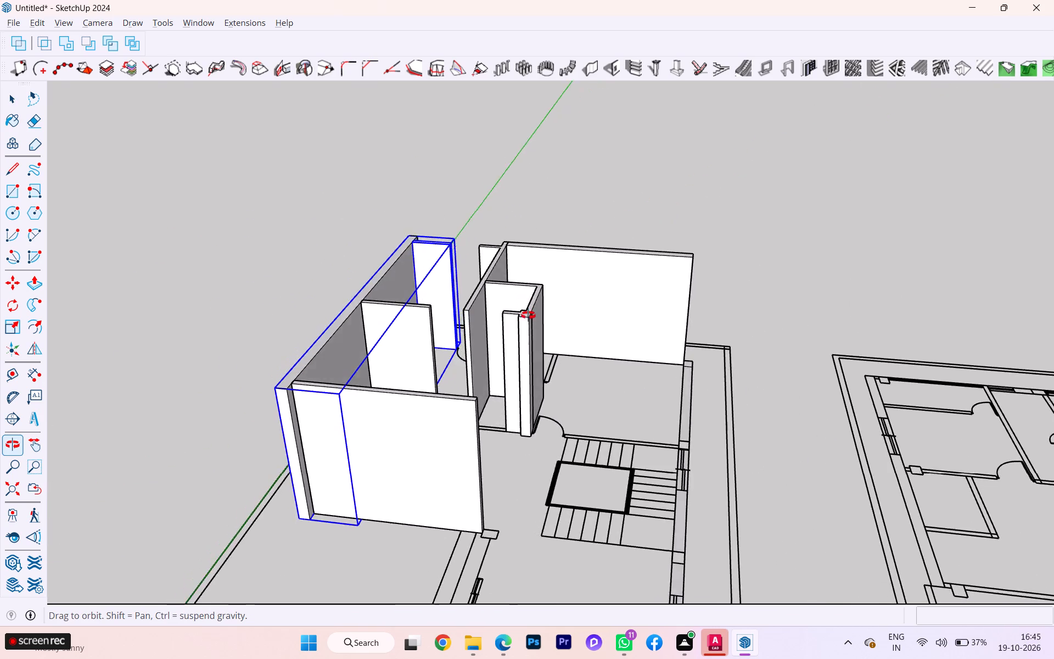
middle_click_drag(528, 315, 335, 350)
Run a solid Union on the long side wall with its far-end and middle partitions, leaving out the near end wall.
left_click(409, 308)
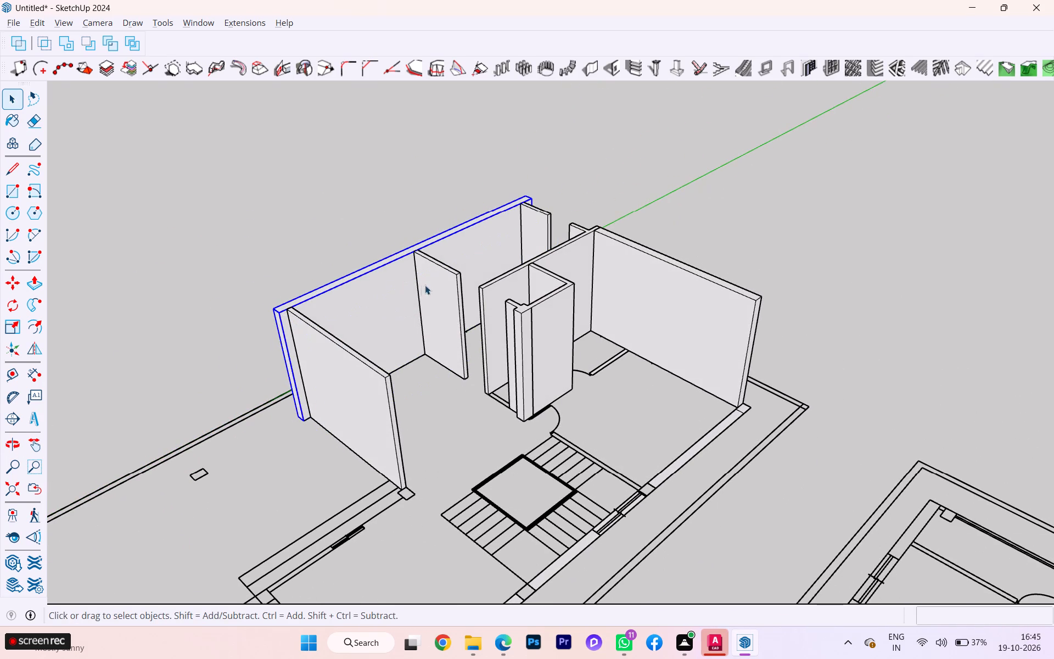
left_click(542, 233, "ctrl")
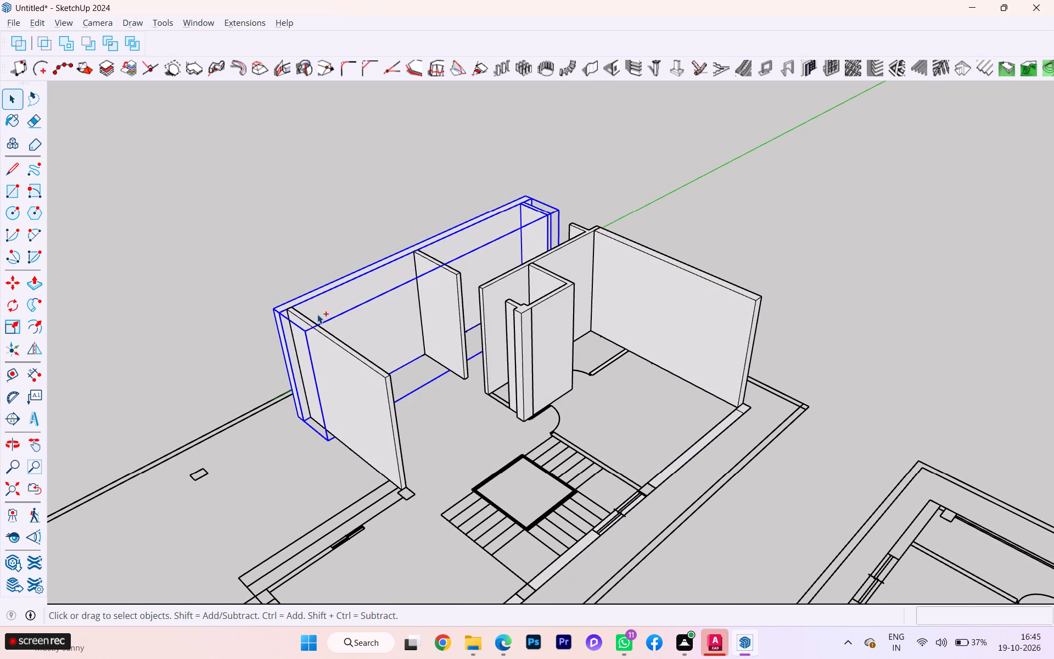
scroll(323, 337, "up", 1, "ctrl")
left_click(333, 345, "ctrl")
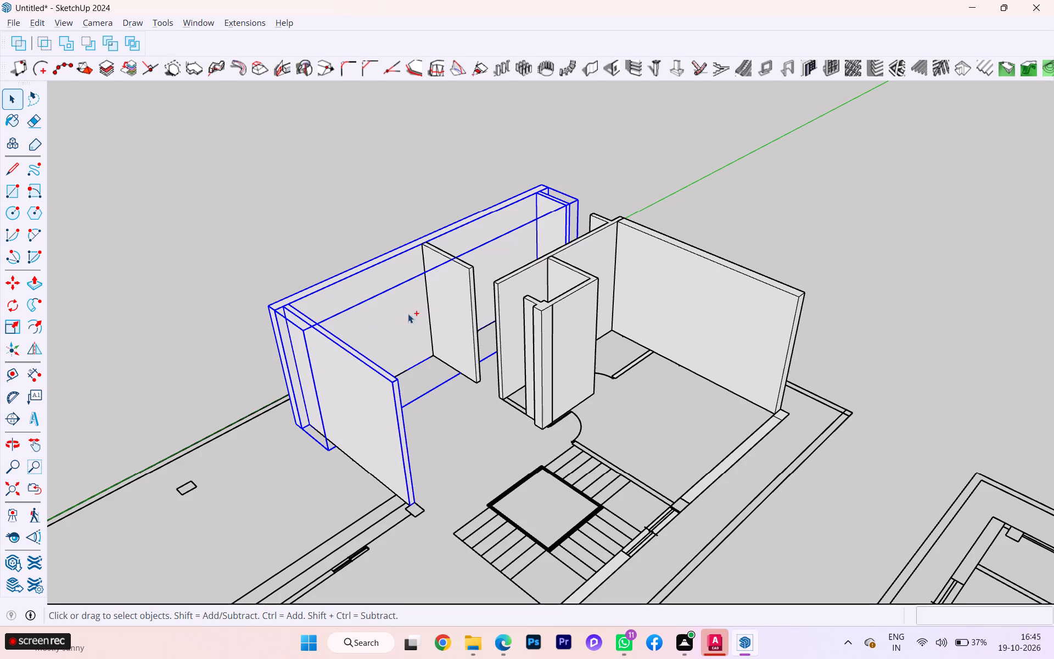
left_click(336, 340, "ctrl+shift")
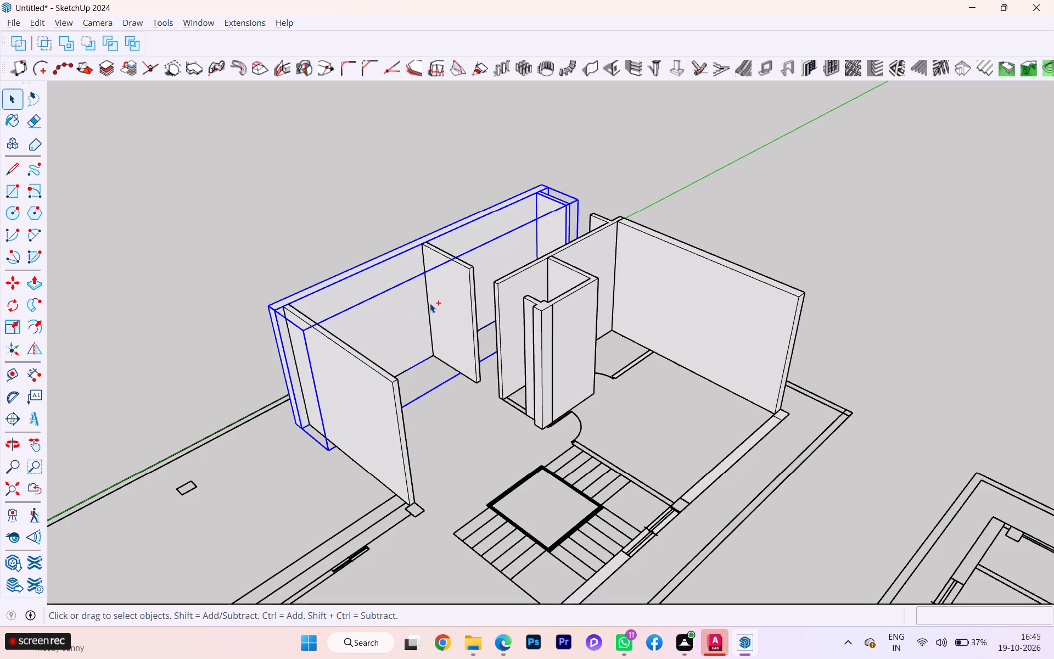
left_click(454, 289, "ctrl")
right_click(458, 283, "ctrl")
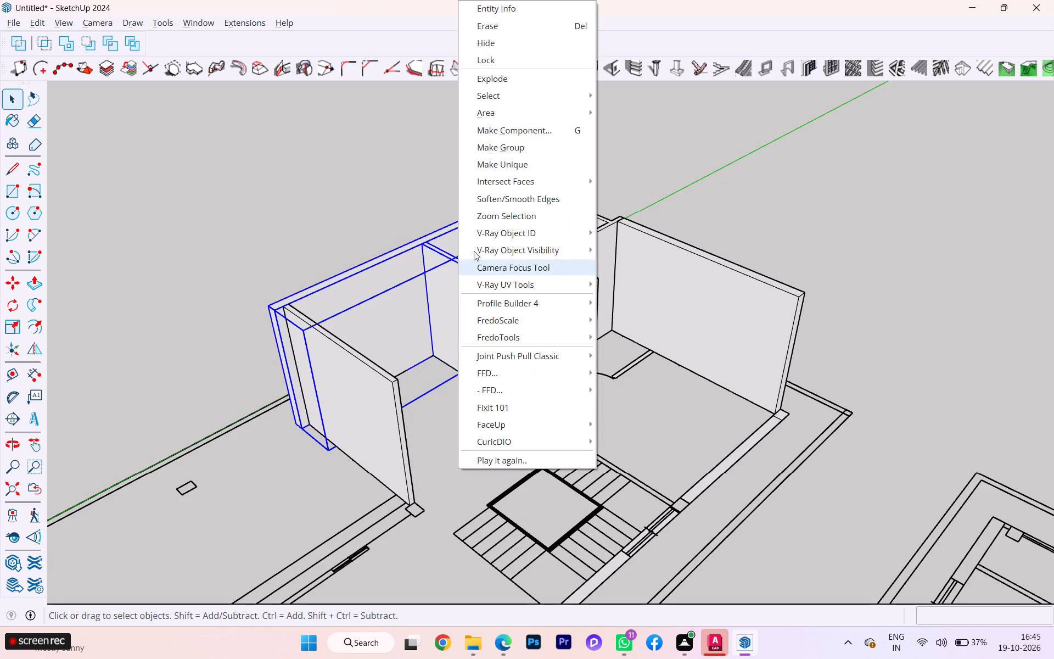
left_click(60, 36)
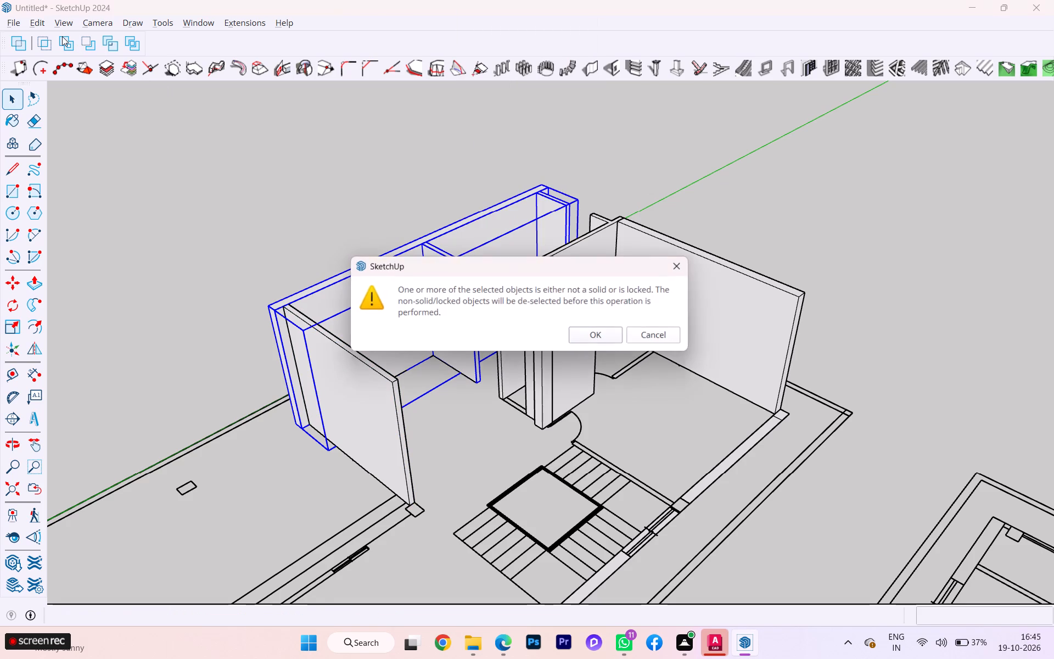
left_click(604, 331)
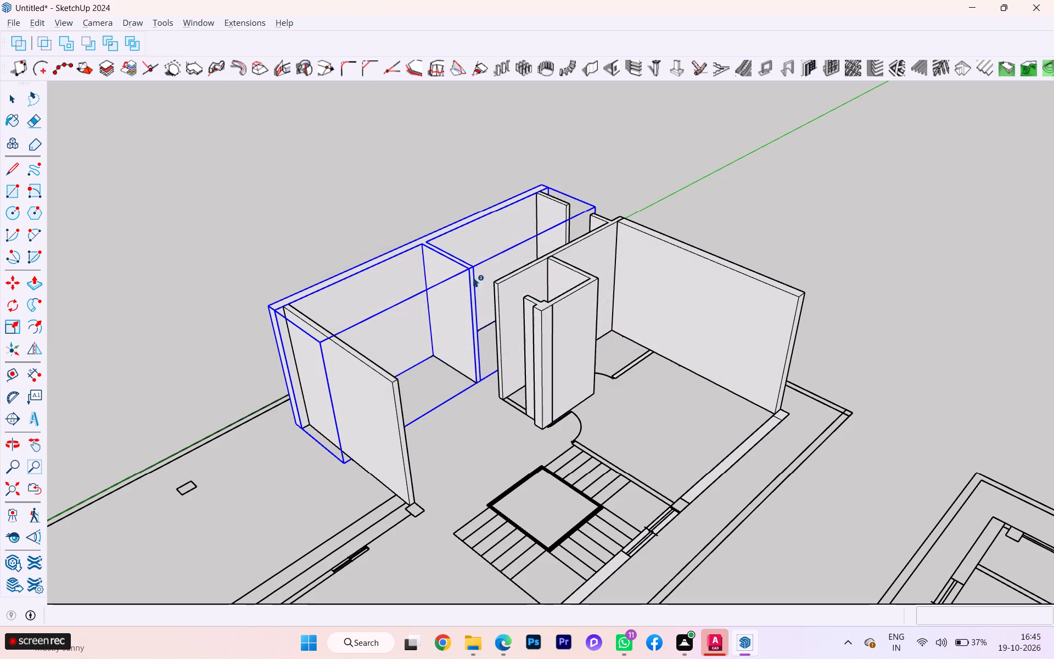
key("space")
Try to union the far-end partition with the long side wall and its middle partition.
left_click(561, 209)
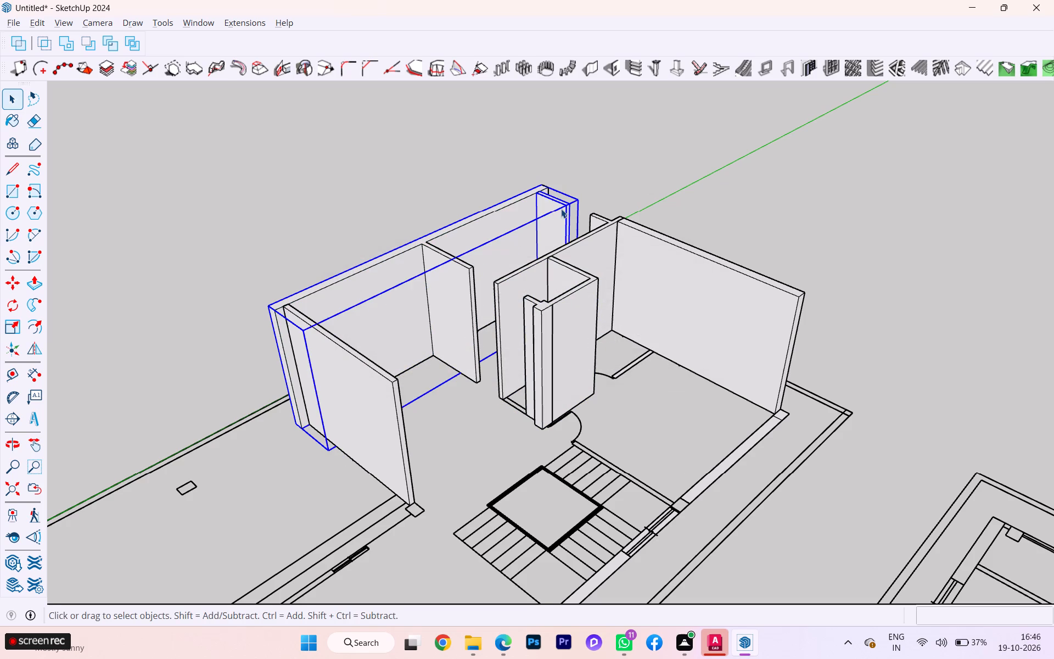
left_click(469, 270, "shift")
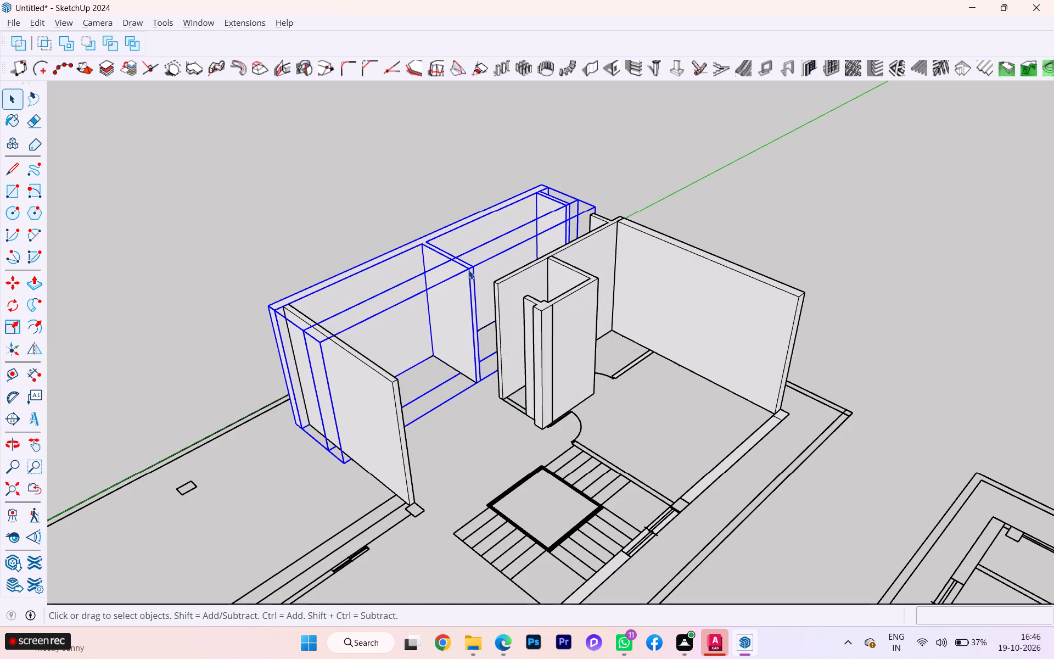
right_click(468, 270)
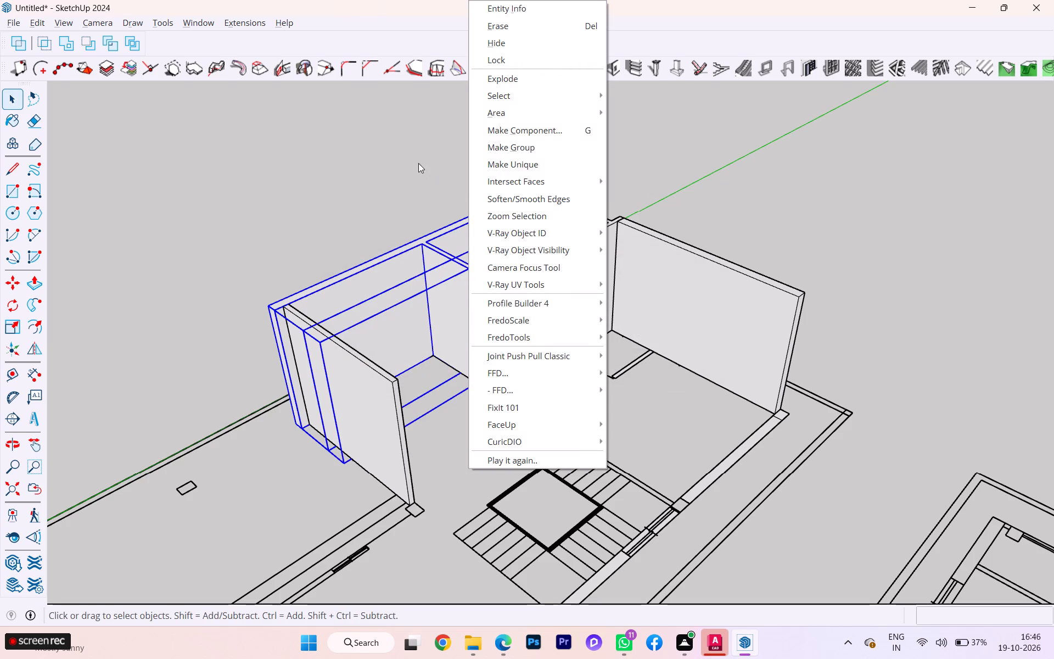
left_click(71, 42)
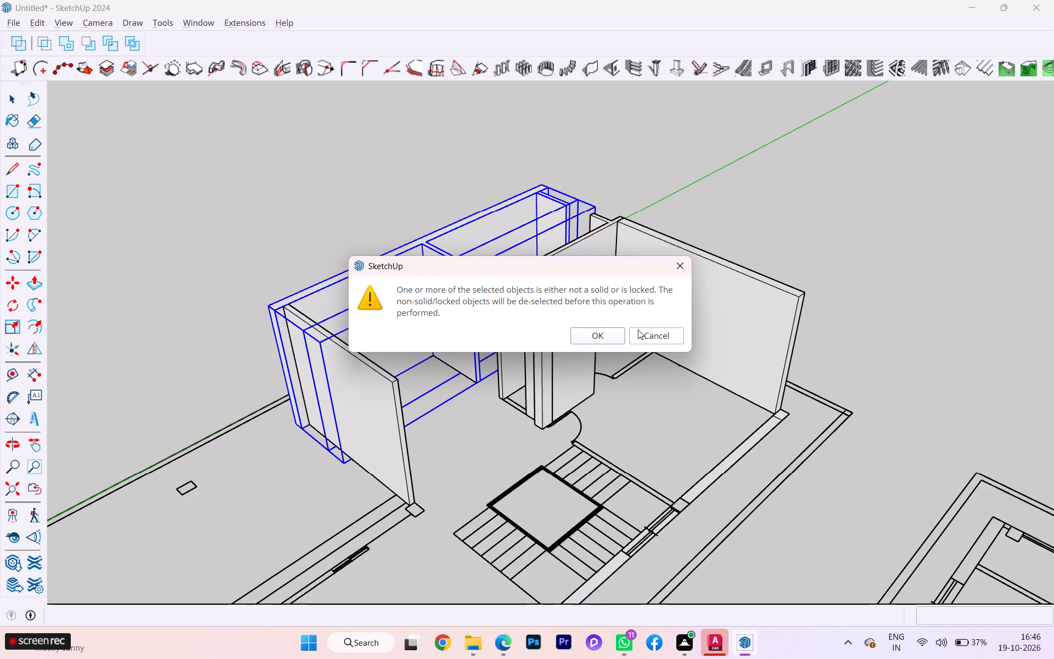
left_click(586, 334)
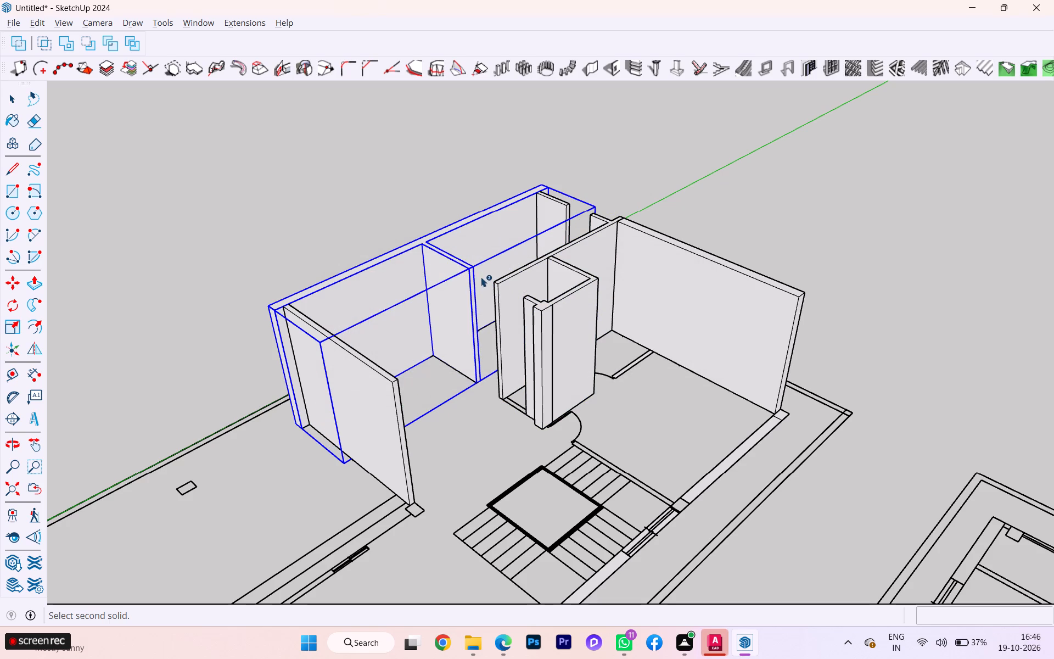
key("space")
Group the long side wall and middle partition together with the far-end partition.
middle_click_drag(533, 285, 827, 310)
middle_click_drag(507, 338, 517, 343)
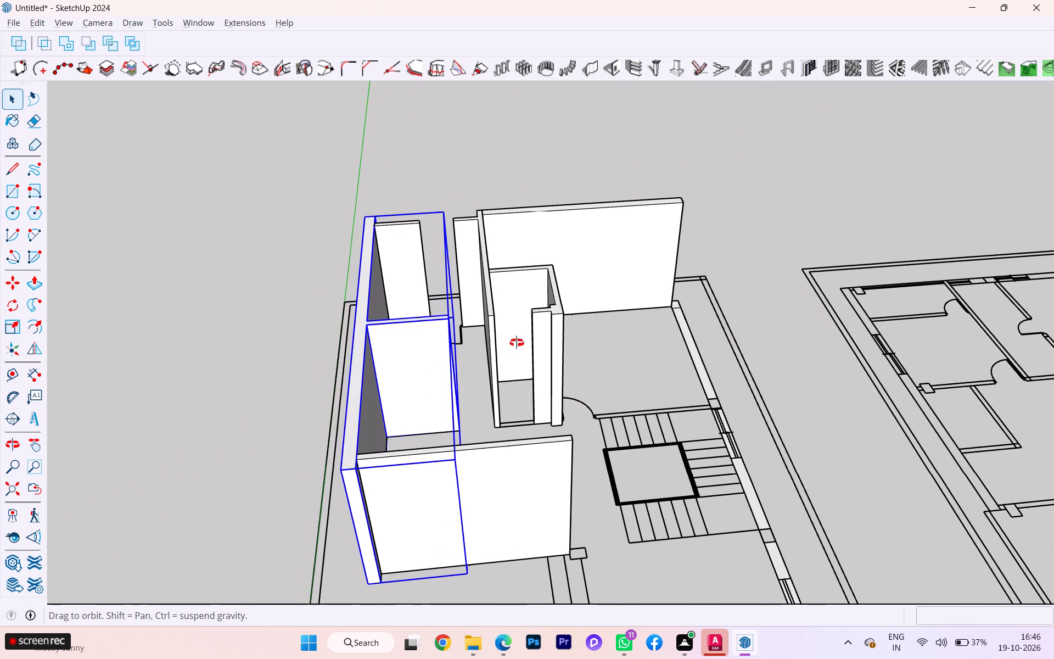
middle_click_drag(517, 343, 584, 389)
scroll(567, 354, "down", 1)
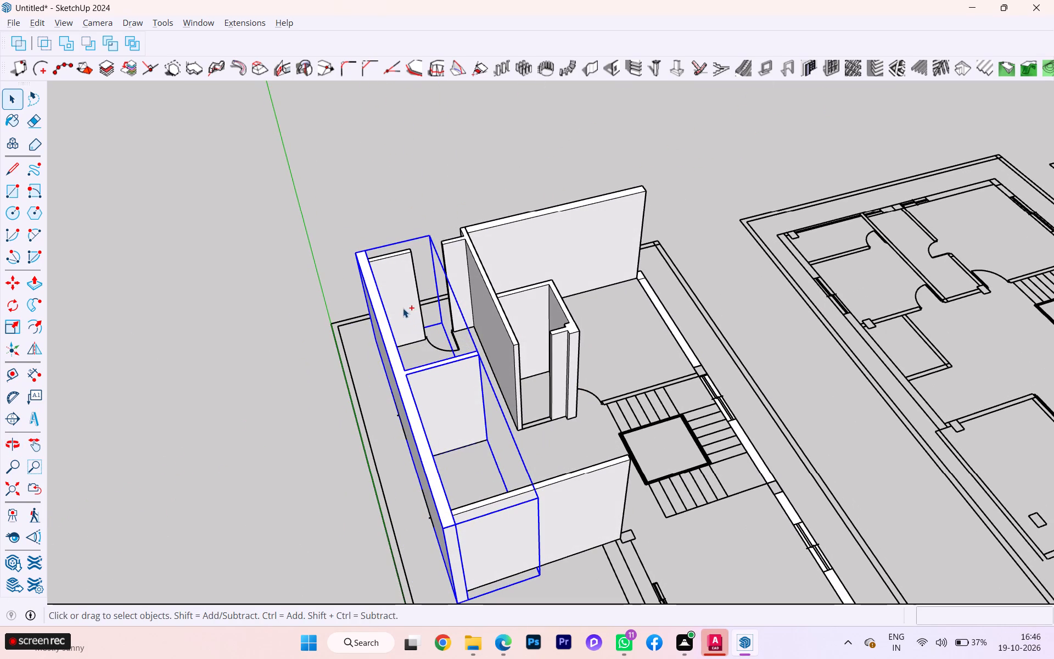
left_click(399, 303, "ctrl")
middle_click_drag(484, 410, 602, 354, "ctrl")
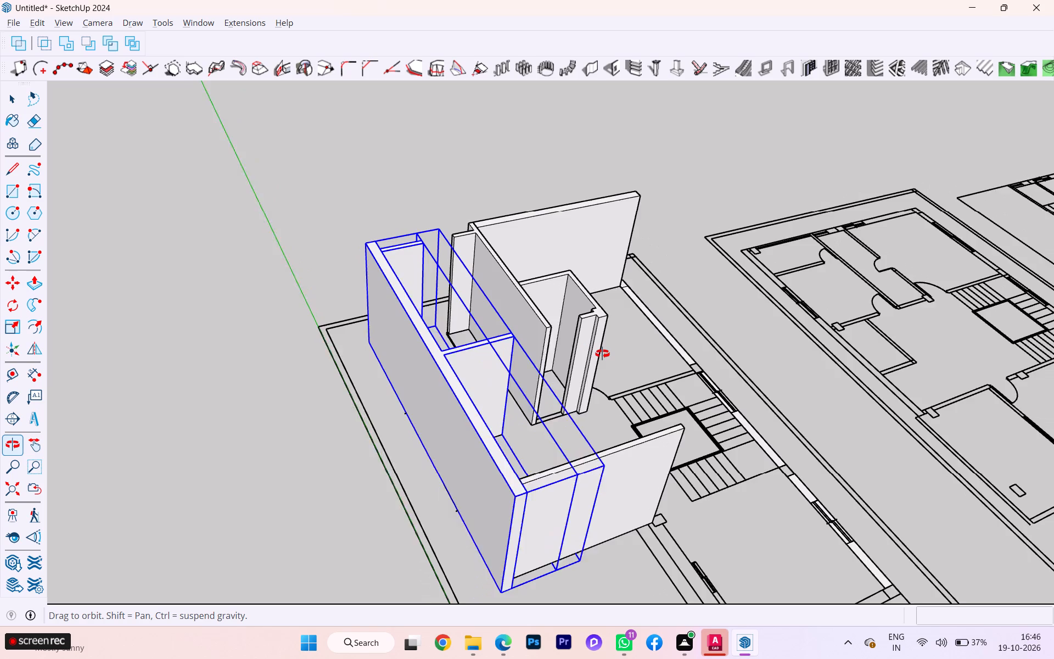
middle_click_drag(602, 354, 412, 353, "ctrl")
scroll(414, 453, "up", 1, "ctrl")
scroll(415, 454, "down", 1, "ctrl")
scroll(420, 462, "up", 2, "ctrl")
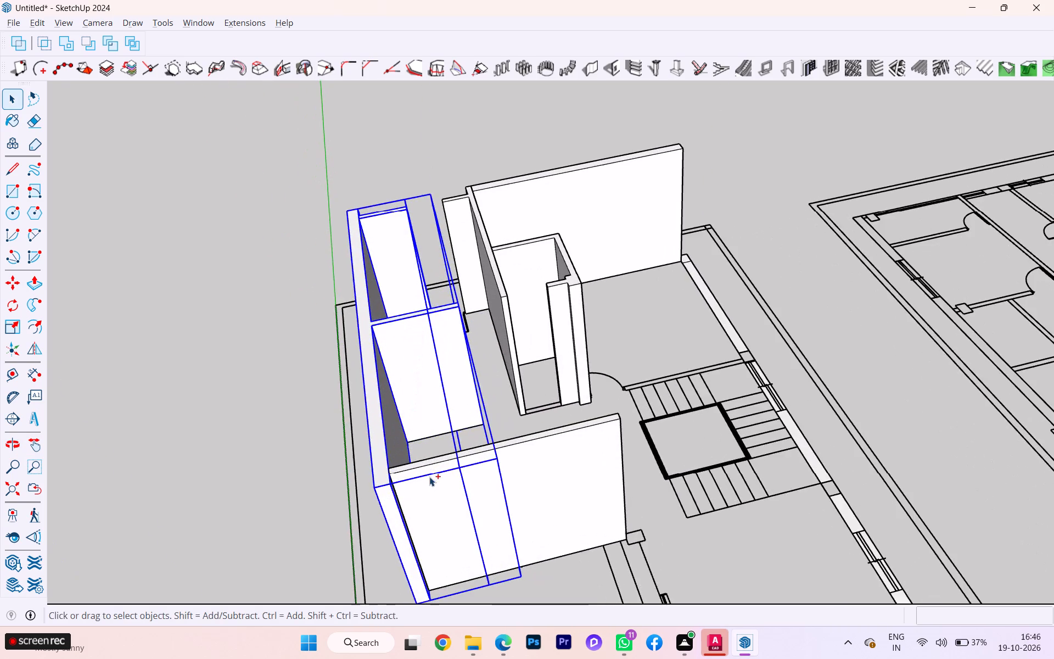
scroll(444, 508, "up", 12, "ctrl")
scroll(449, 513, "down", 2, "ctrl")
scroll(449, 513, "up", 1, "ctrl")
scroll(449, 513, "down", 1, "ctrl")
scroll(449, 513, "up", 1, "ctrl")
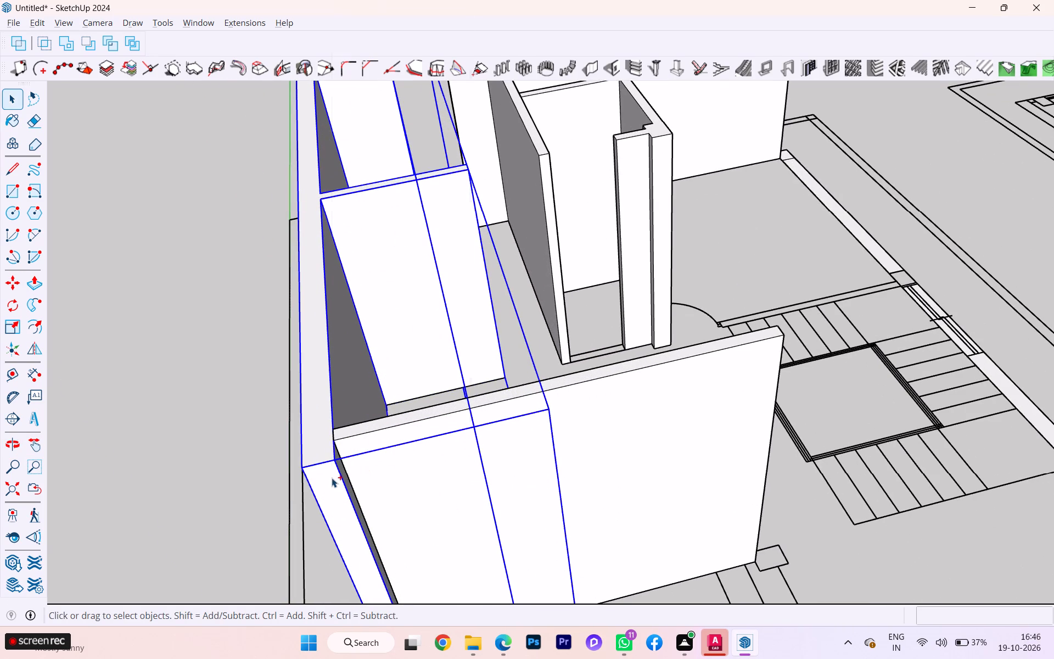
right_click(332, 478, "ctrl")
left_click(401, 158)
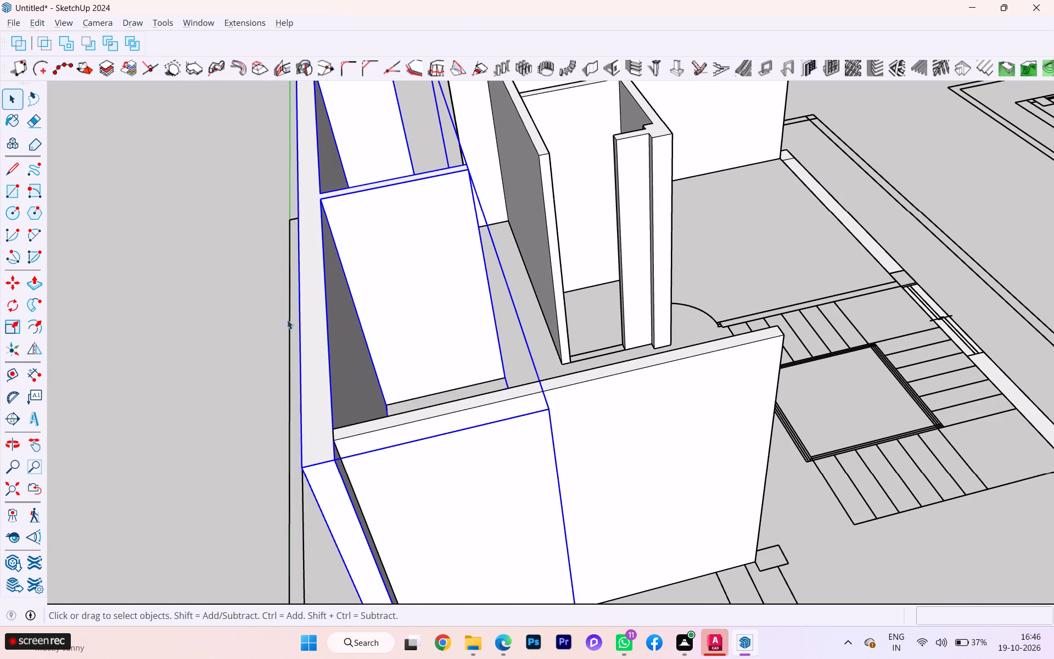
left_click(278, 326)
Check the grouping of the long side wall and the near end wall by selecting each of them.
scroll(337, 347, "down", 2)
scroll(337, 348, "up", 3)
scroll(339, 349, "down", 2)
left_click(337, 354)
scroll(582, 361, "down", 1)
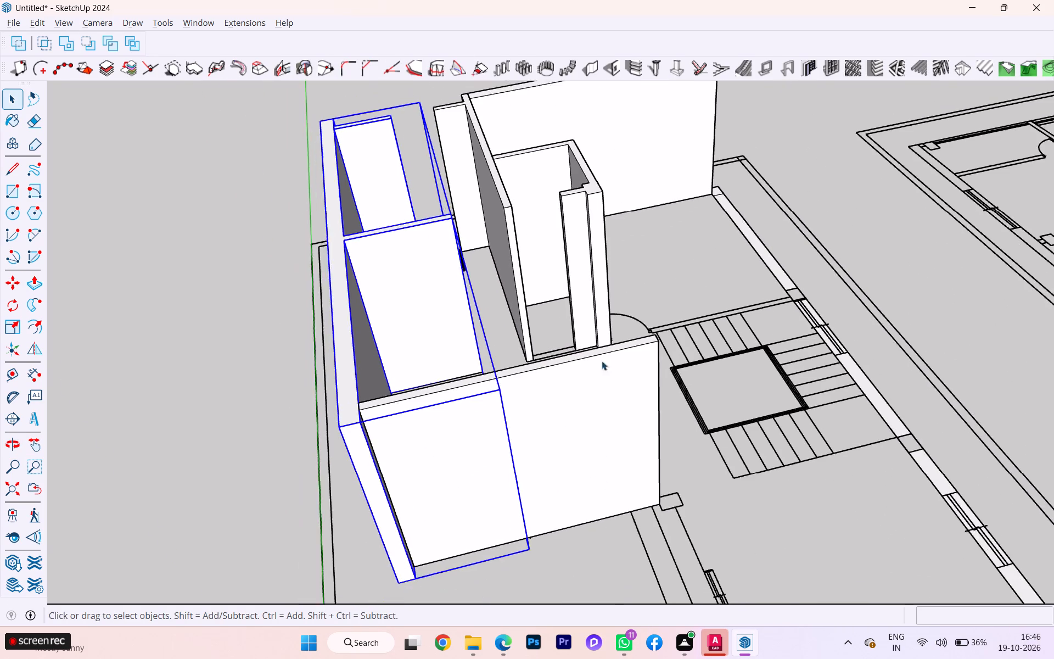
middle_click_drag(602, 361, 348, 375)
left_click(383, 367)
scroll(469, 358, "down", 3)
left_click(730, 326)
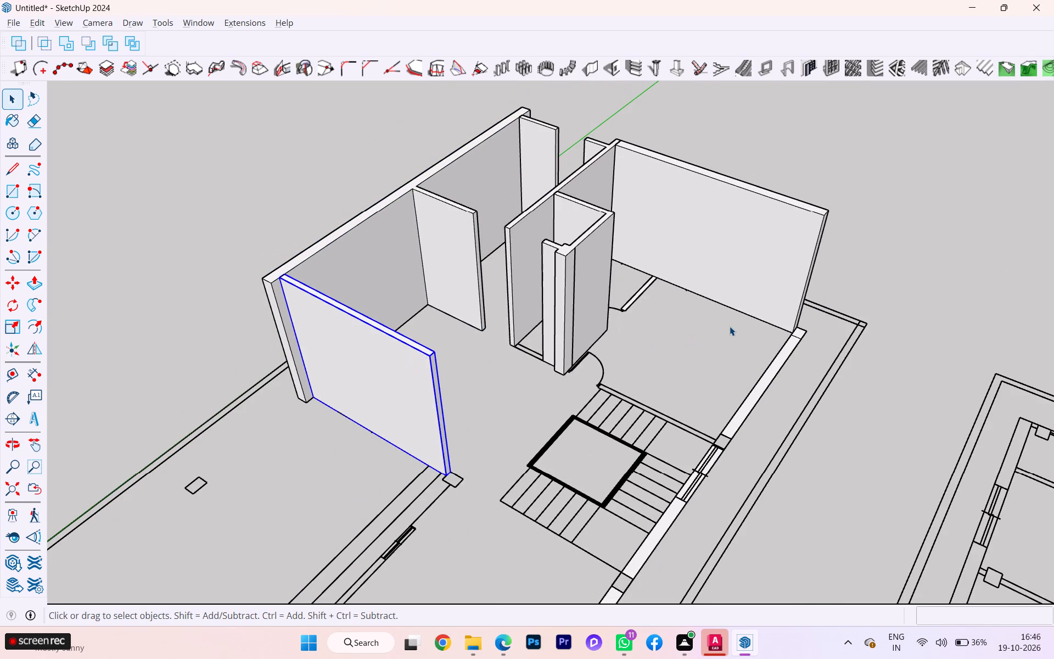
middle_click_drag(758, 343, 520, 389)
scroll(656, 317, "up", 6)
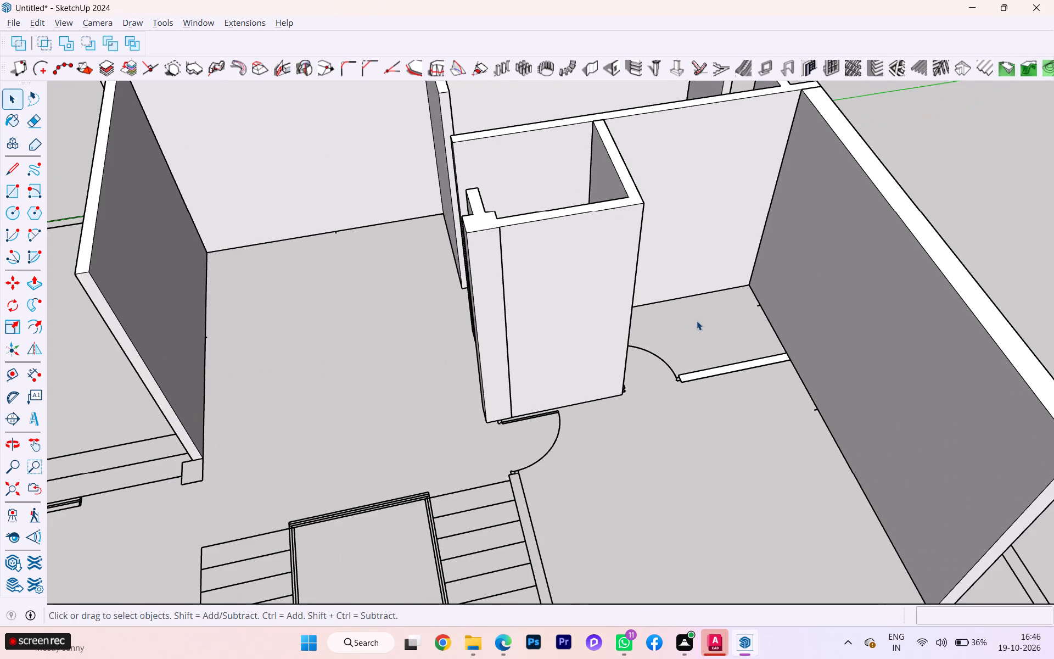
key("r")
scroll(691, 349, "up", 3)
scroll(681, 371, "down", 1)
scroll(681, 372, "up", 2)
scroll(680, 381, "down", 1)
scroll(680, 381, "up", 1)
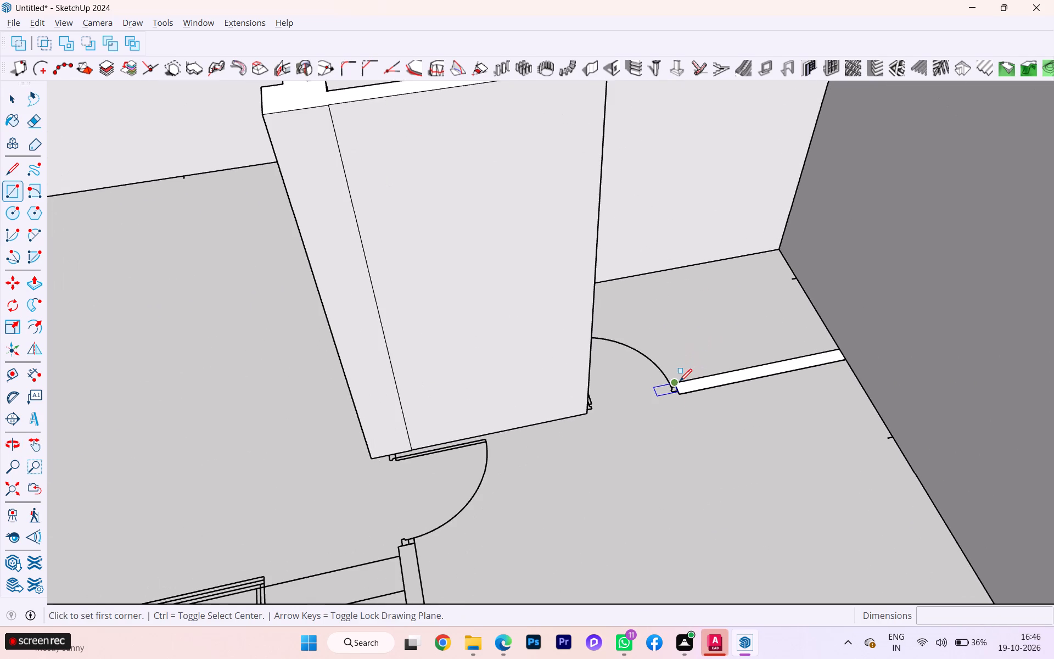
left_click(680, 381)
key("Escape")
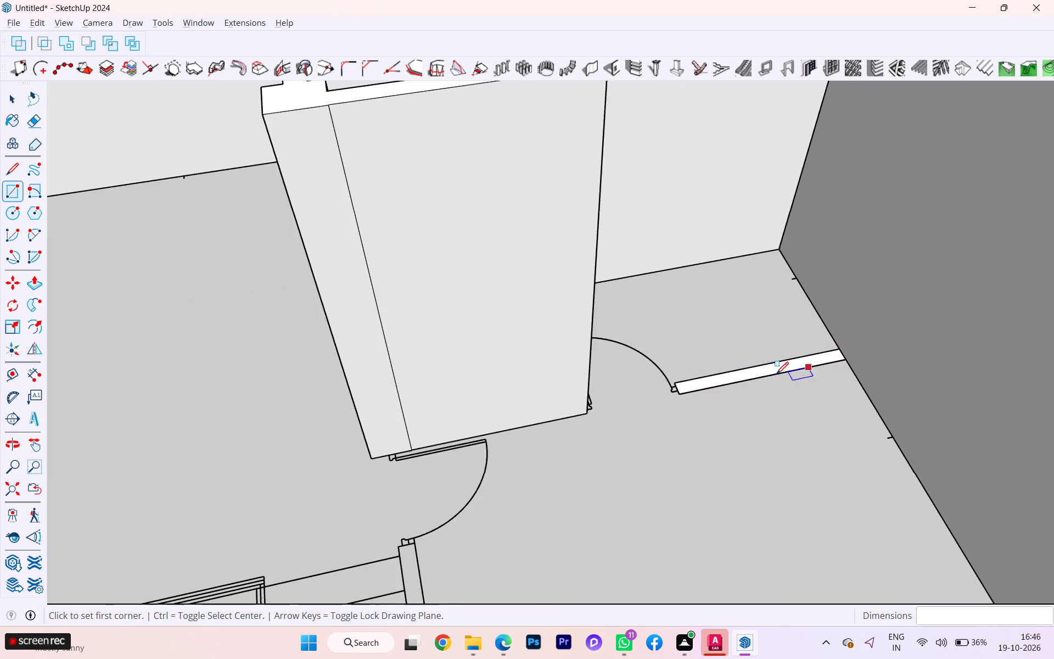
Make a group from the thin partition strip on the floor plan between the door swing and the large outer wall.
key("space")
triple_click(786, 366)
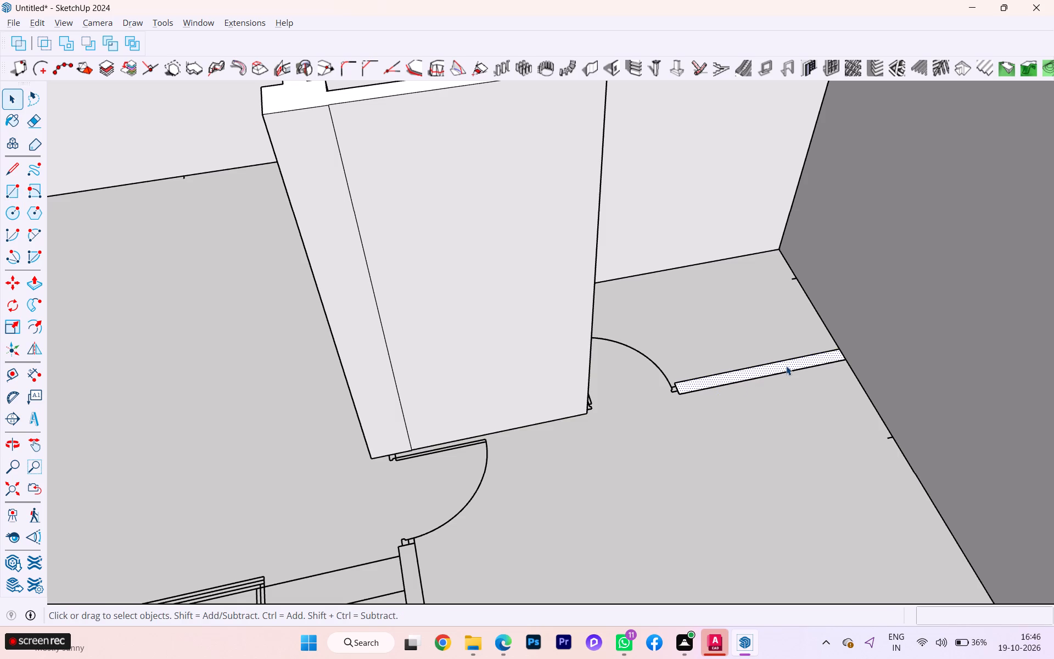
right_click(788, 367)
left_click(817, 136)
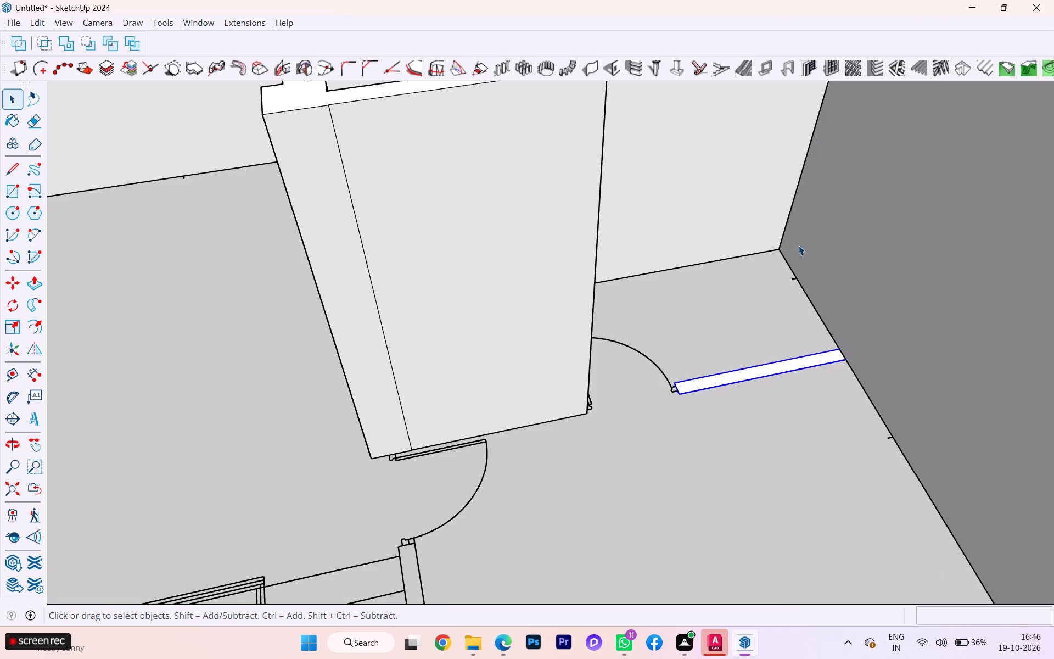
Push/Pull the grouped strip up to the top of the neighbouring walls to form a full-height partition, then close its group.
double_click(765, 370)
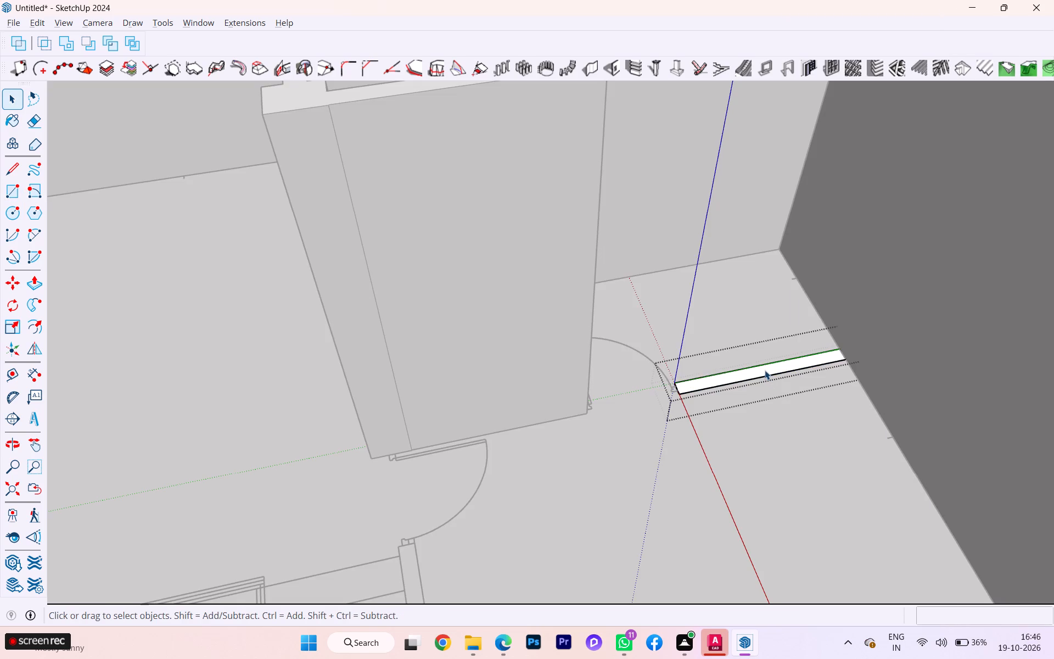
key("p")
left_click(769, 368)
scroll(770, 316, "down", 3)
scroll(770, 316, "up", 1)
scroll(770, 316, "down", 3)
scroll(763, 330, "up", 2)
scroll(762, 331, "down", 2)
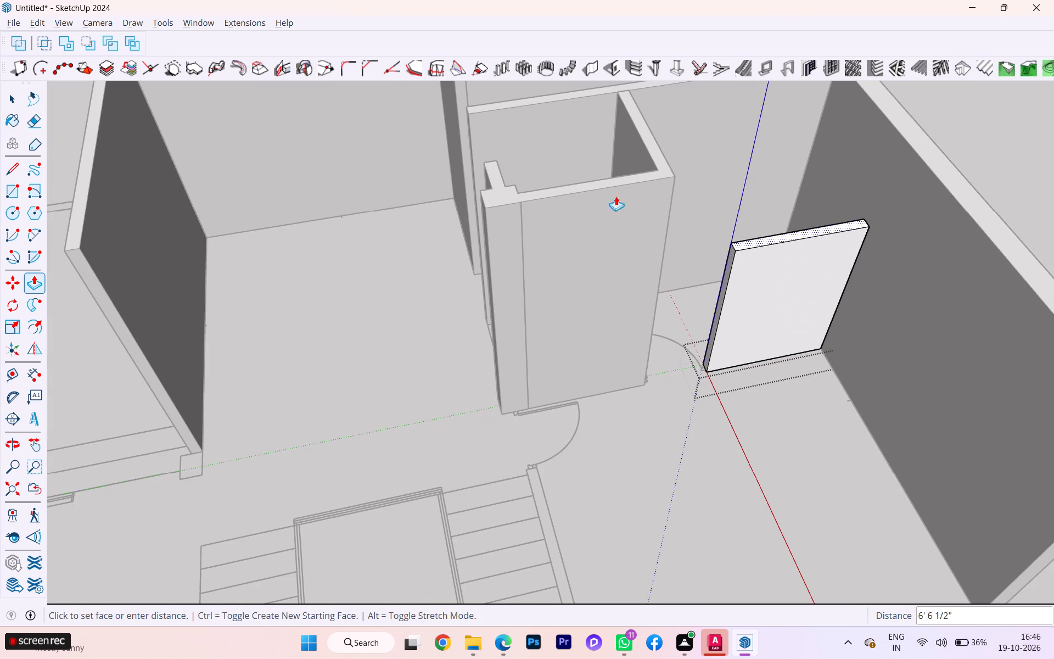
left_click(595, 184)
key("space")
left_click(766, 376)
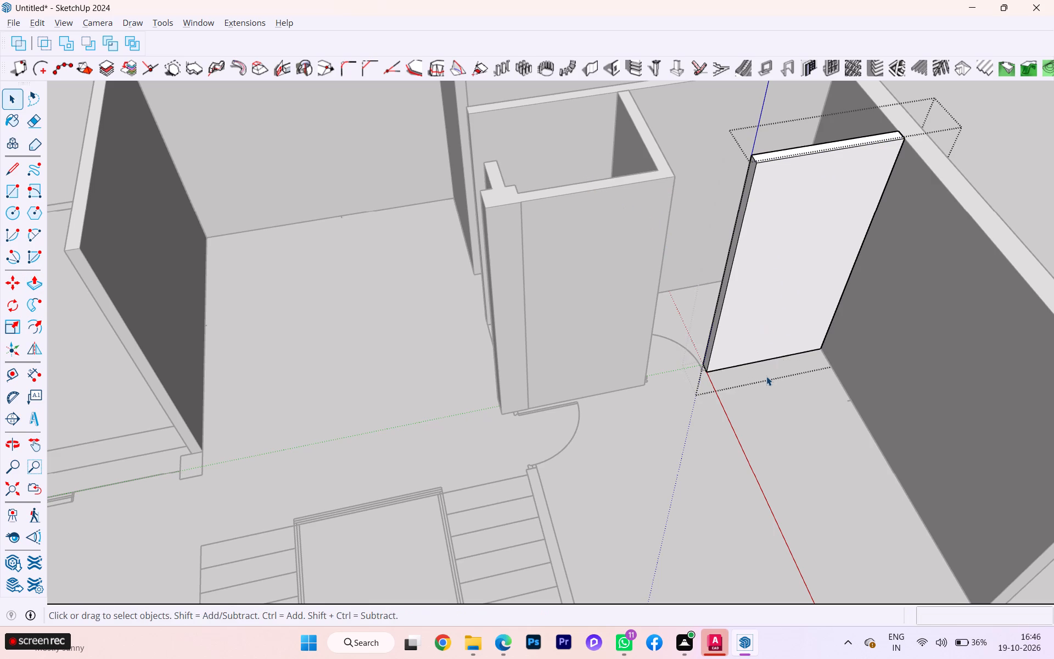
left_click(745, 420)
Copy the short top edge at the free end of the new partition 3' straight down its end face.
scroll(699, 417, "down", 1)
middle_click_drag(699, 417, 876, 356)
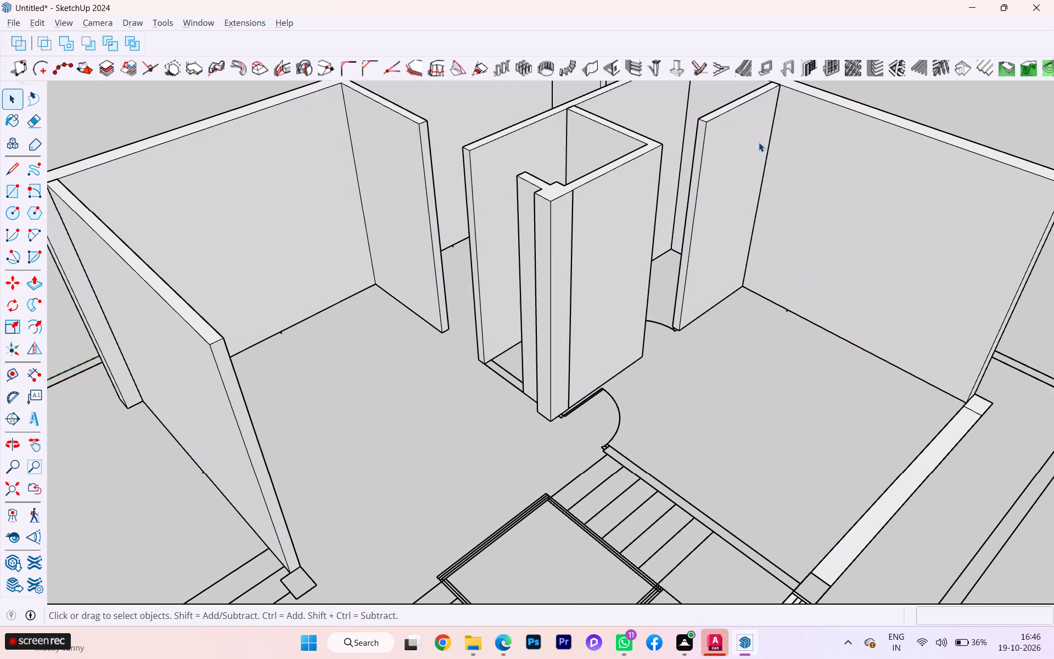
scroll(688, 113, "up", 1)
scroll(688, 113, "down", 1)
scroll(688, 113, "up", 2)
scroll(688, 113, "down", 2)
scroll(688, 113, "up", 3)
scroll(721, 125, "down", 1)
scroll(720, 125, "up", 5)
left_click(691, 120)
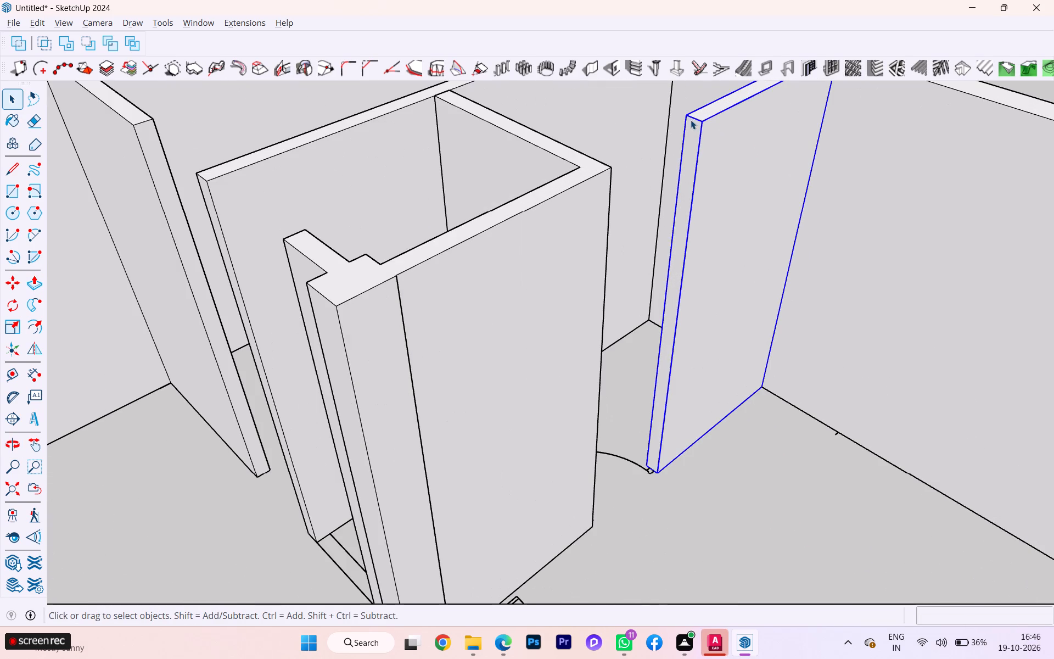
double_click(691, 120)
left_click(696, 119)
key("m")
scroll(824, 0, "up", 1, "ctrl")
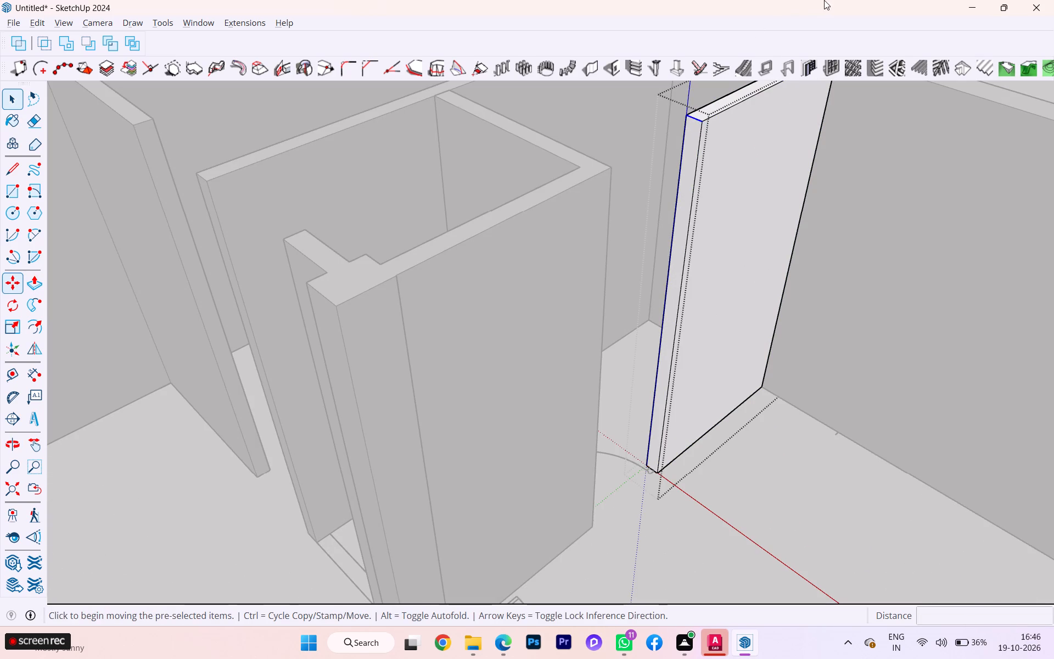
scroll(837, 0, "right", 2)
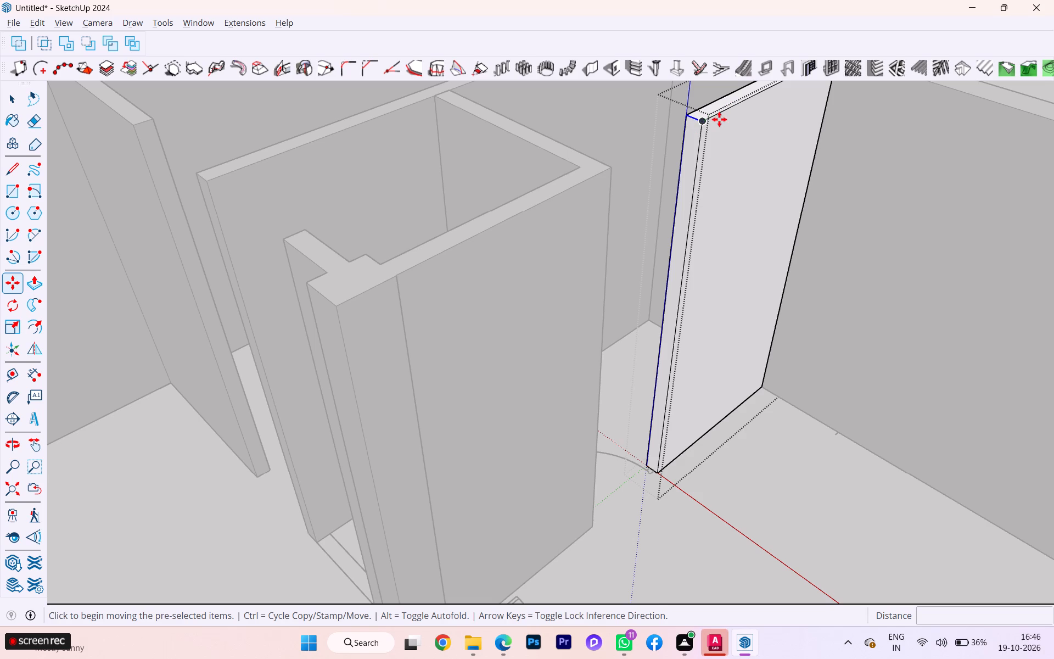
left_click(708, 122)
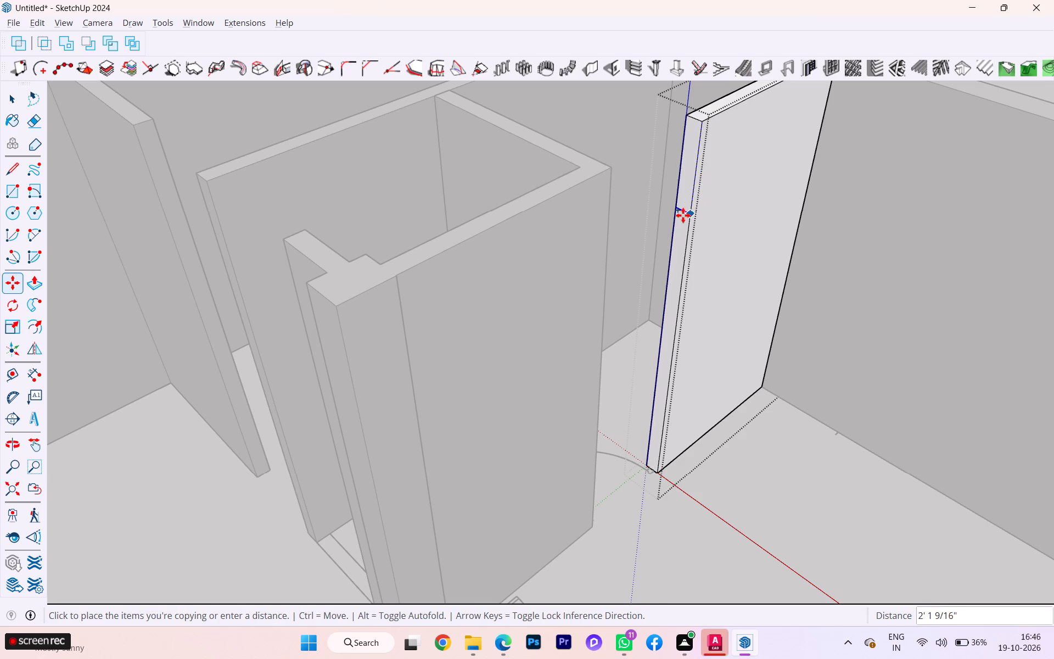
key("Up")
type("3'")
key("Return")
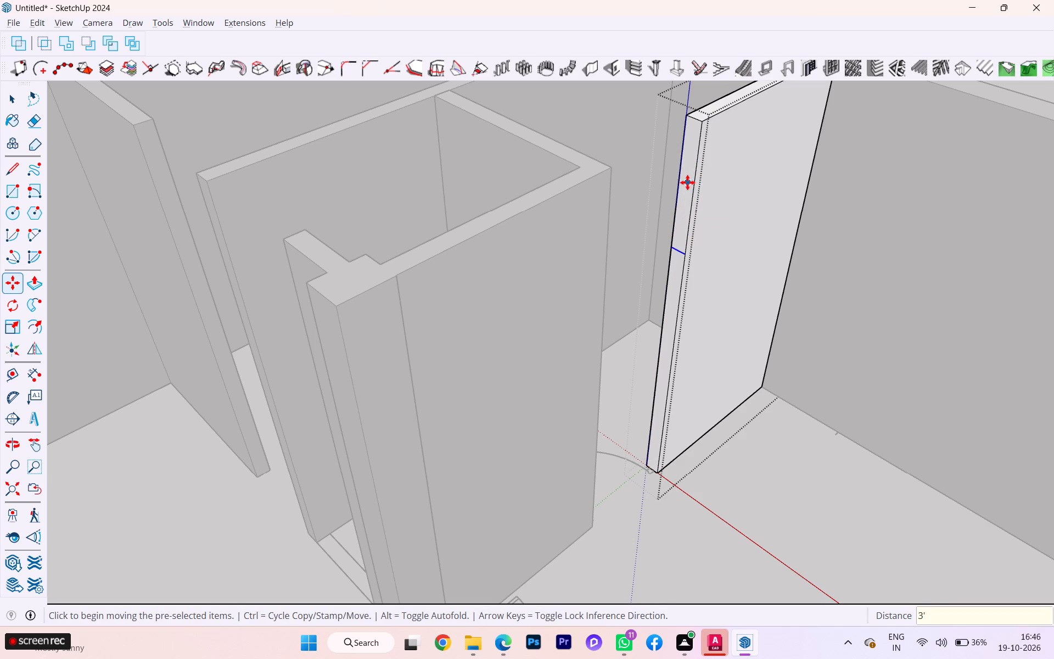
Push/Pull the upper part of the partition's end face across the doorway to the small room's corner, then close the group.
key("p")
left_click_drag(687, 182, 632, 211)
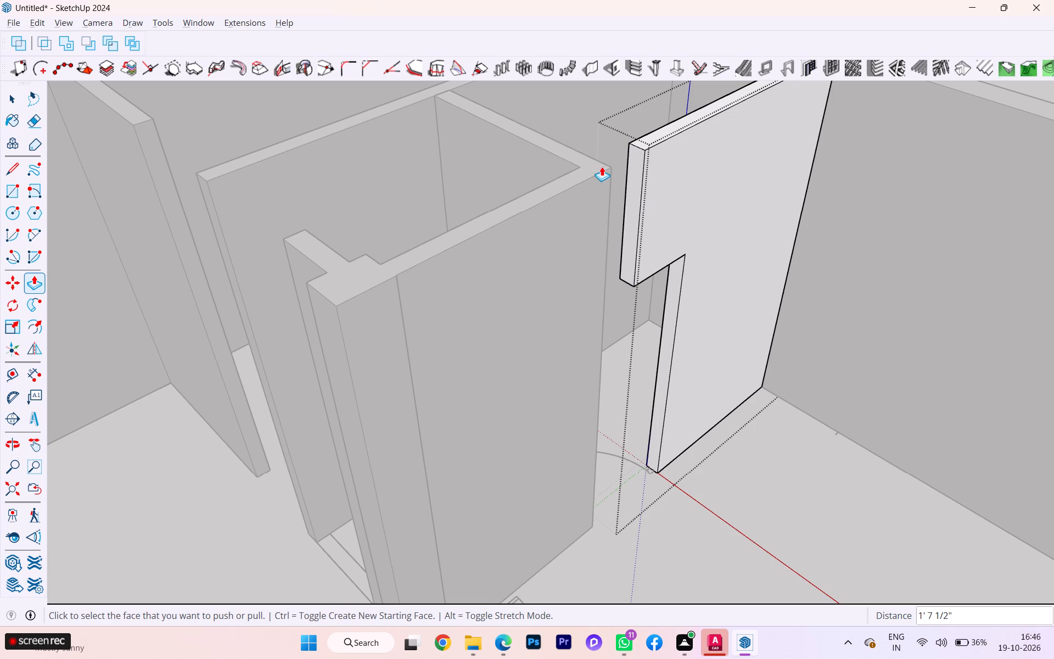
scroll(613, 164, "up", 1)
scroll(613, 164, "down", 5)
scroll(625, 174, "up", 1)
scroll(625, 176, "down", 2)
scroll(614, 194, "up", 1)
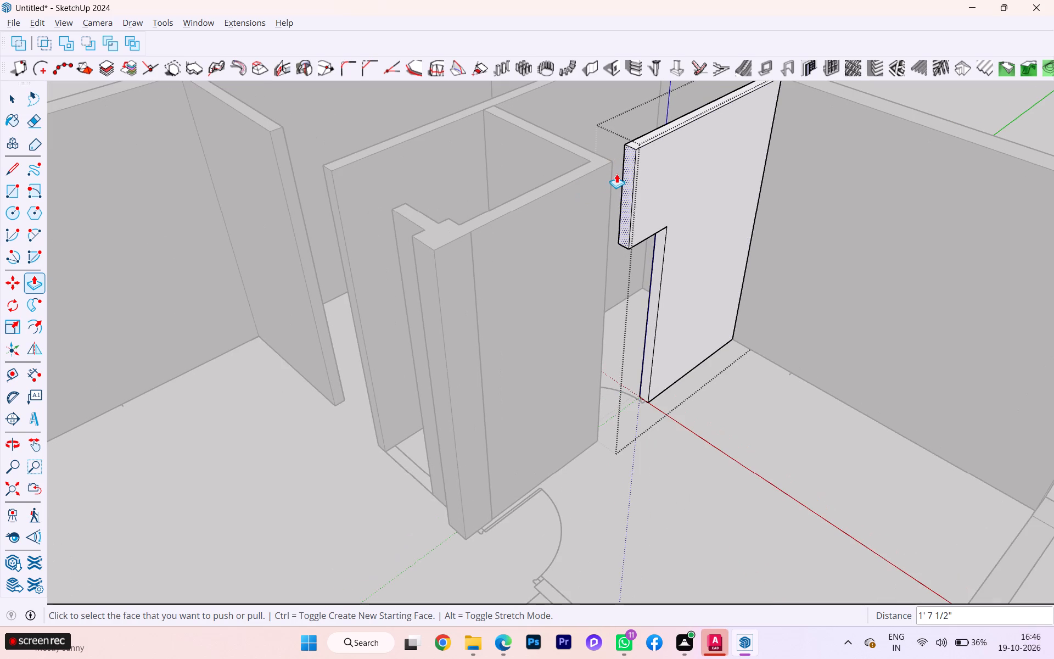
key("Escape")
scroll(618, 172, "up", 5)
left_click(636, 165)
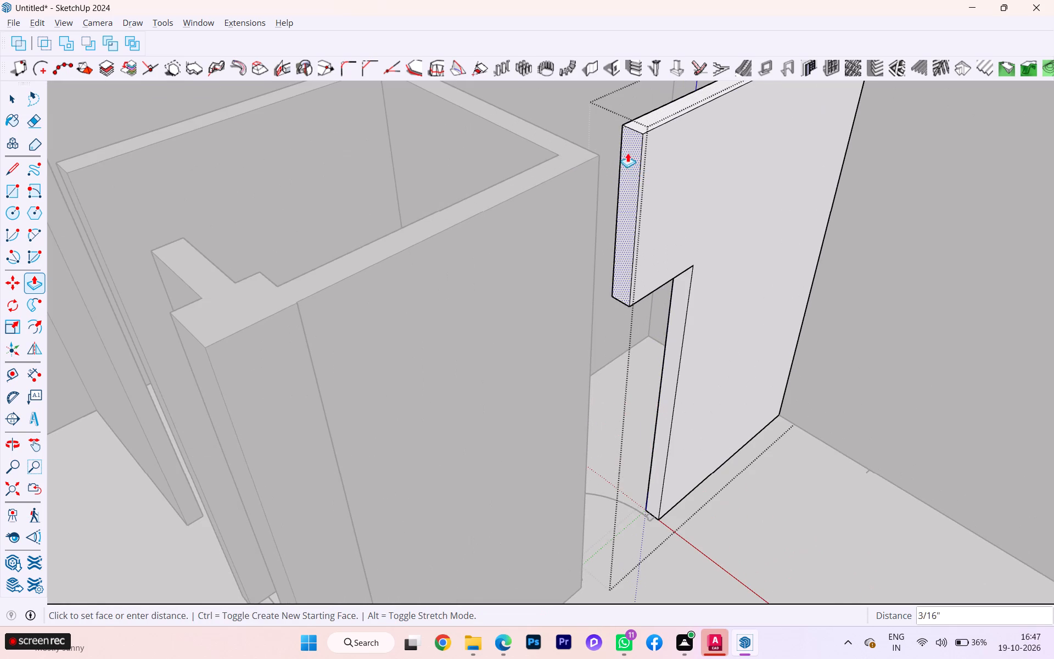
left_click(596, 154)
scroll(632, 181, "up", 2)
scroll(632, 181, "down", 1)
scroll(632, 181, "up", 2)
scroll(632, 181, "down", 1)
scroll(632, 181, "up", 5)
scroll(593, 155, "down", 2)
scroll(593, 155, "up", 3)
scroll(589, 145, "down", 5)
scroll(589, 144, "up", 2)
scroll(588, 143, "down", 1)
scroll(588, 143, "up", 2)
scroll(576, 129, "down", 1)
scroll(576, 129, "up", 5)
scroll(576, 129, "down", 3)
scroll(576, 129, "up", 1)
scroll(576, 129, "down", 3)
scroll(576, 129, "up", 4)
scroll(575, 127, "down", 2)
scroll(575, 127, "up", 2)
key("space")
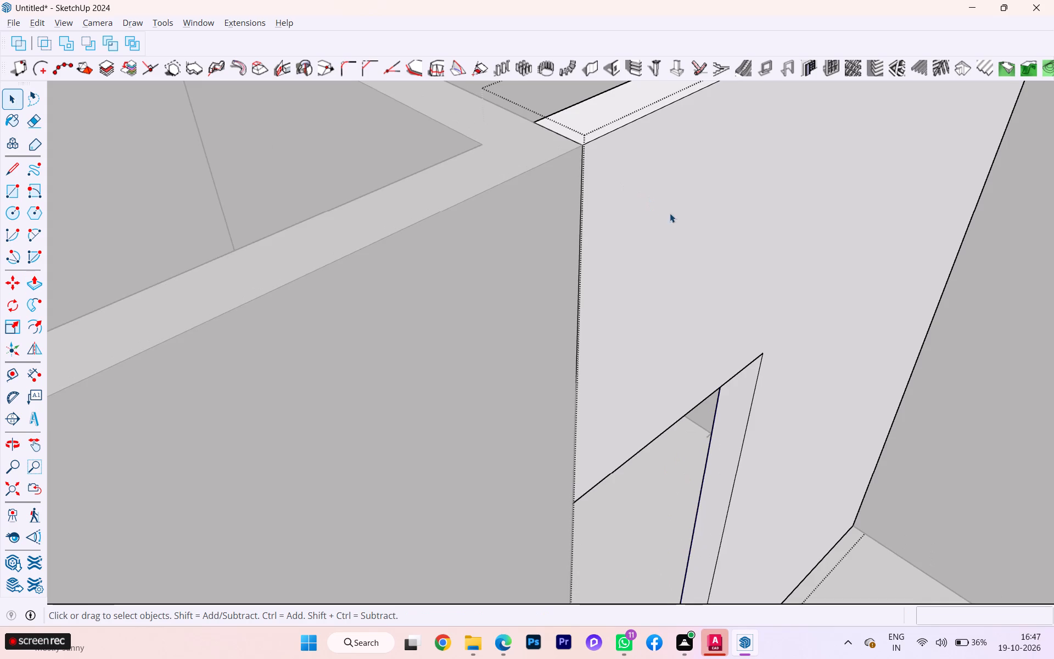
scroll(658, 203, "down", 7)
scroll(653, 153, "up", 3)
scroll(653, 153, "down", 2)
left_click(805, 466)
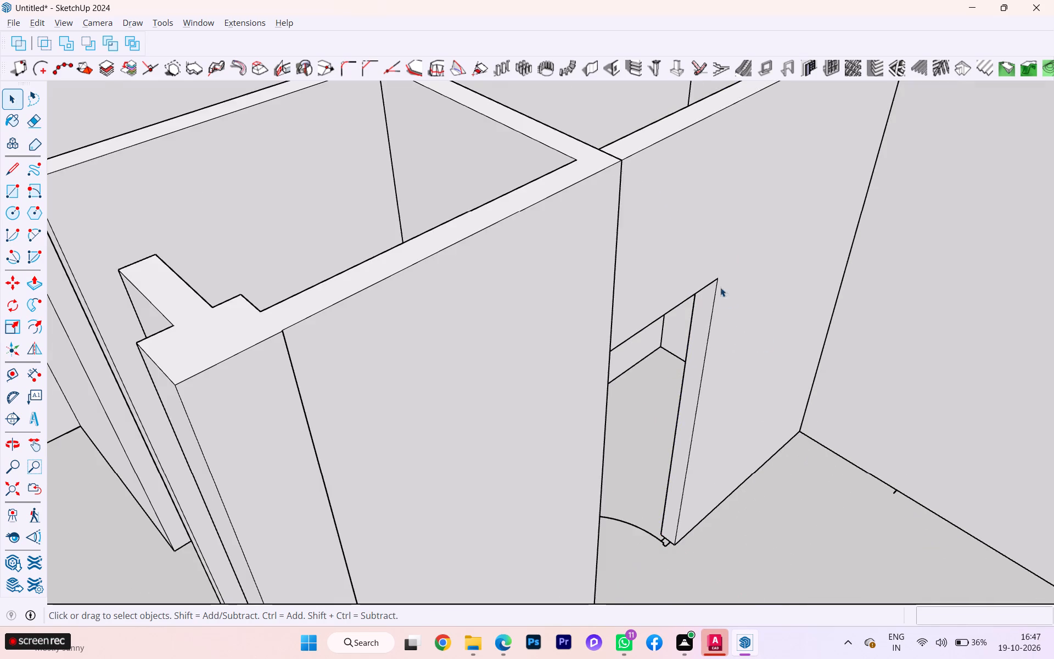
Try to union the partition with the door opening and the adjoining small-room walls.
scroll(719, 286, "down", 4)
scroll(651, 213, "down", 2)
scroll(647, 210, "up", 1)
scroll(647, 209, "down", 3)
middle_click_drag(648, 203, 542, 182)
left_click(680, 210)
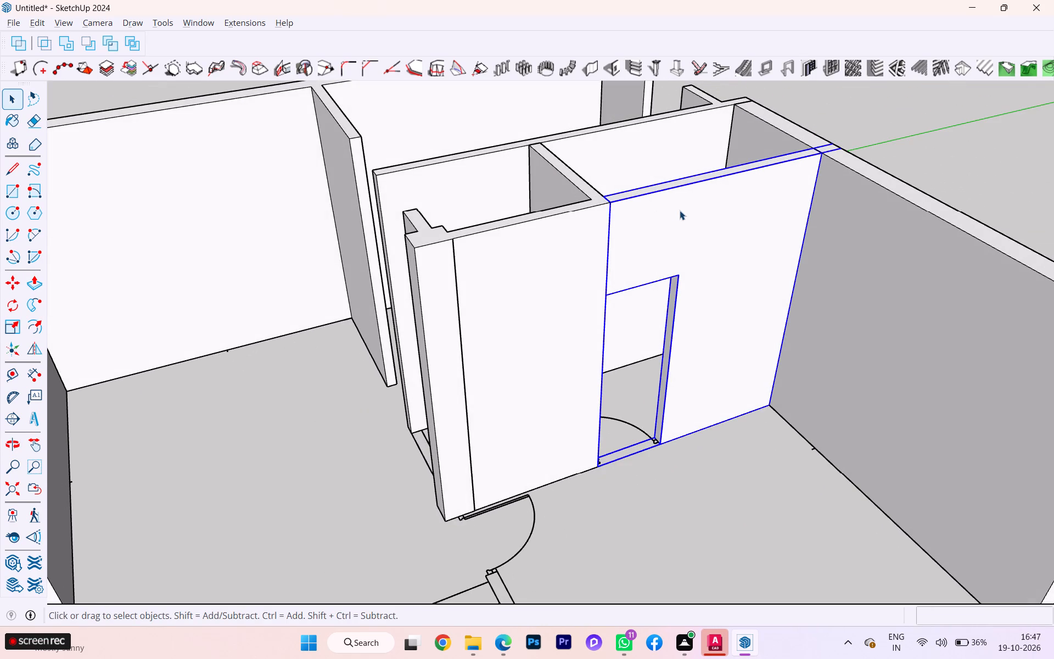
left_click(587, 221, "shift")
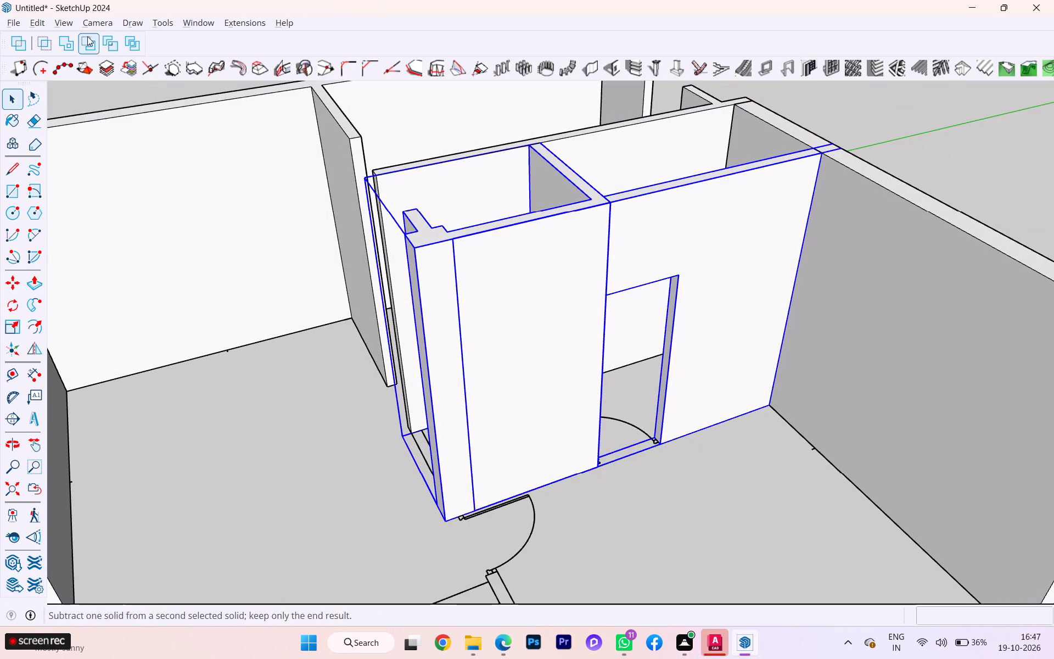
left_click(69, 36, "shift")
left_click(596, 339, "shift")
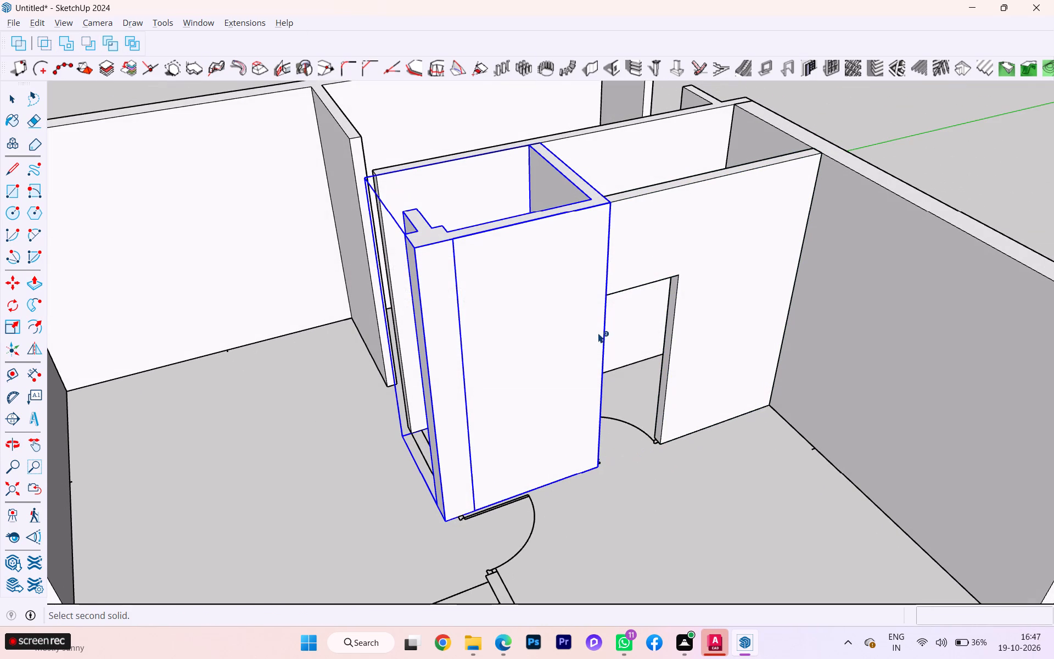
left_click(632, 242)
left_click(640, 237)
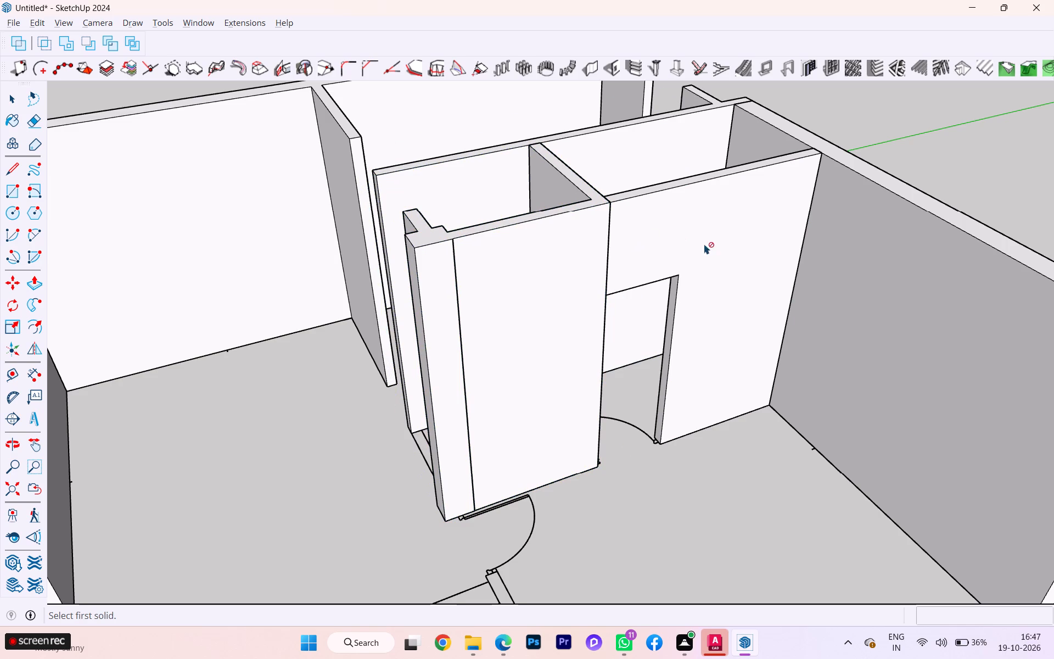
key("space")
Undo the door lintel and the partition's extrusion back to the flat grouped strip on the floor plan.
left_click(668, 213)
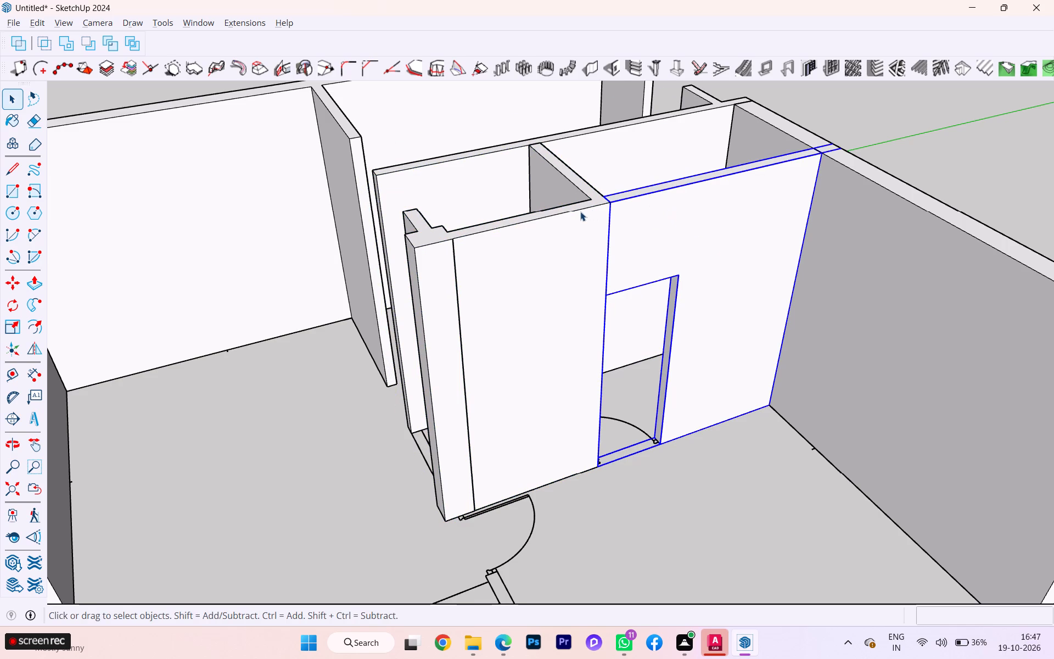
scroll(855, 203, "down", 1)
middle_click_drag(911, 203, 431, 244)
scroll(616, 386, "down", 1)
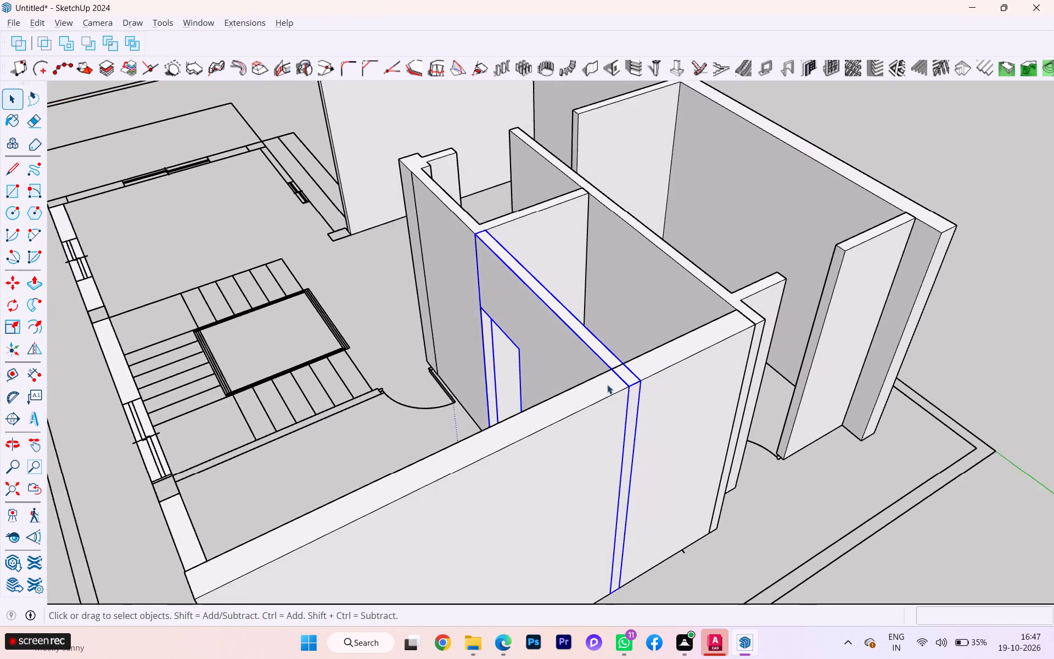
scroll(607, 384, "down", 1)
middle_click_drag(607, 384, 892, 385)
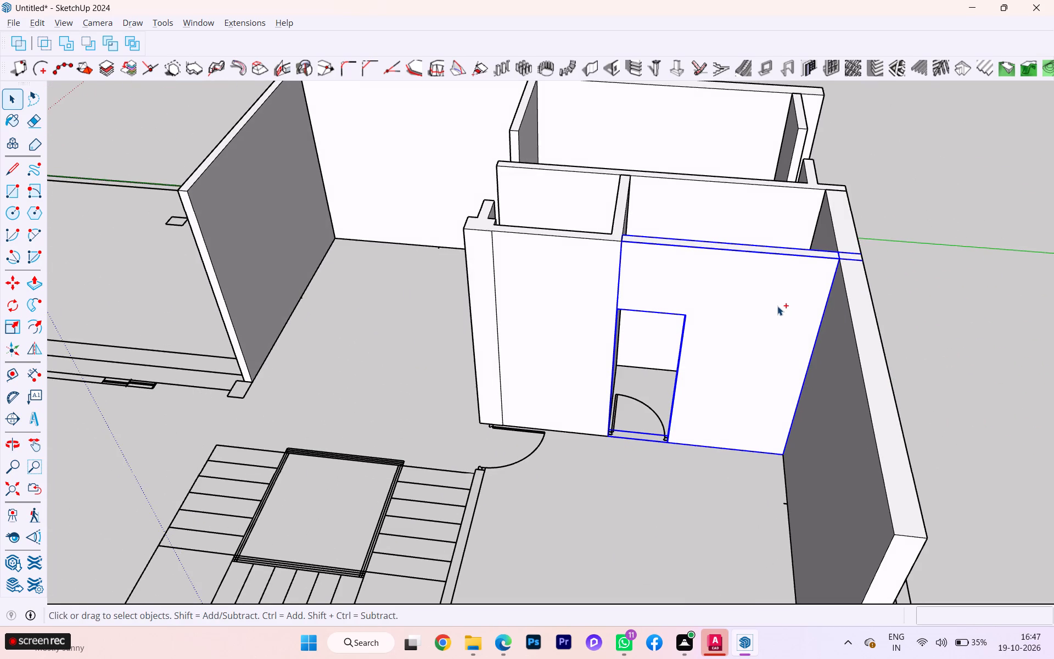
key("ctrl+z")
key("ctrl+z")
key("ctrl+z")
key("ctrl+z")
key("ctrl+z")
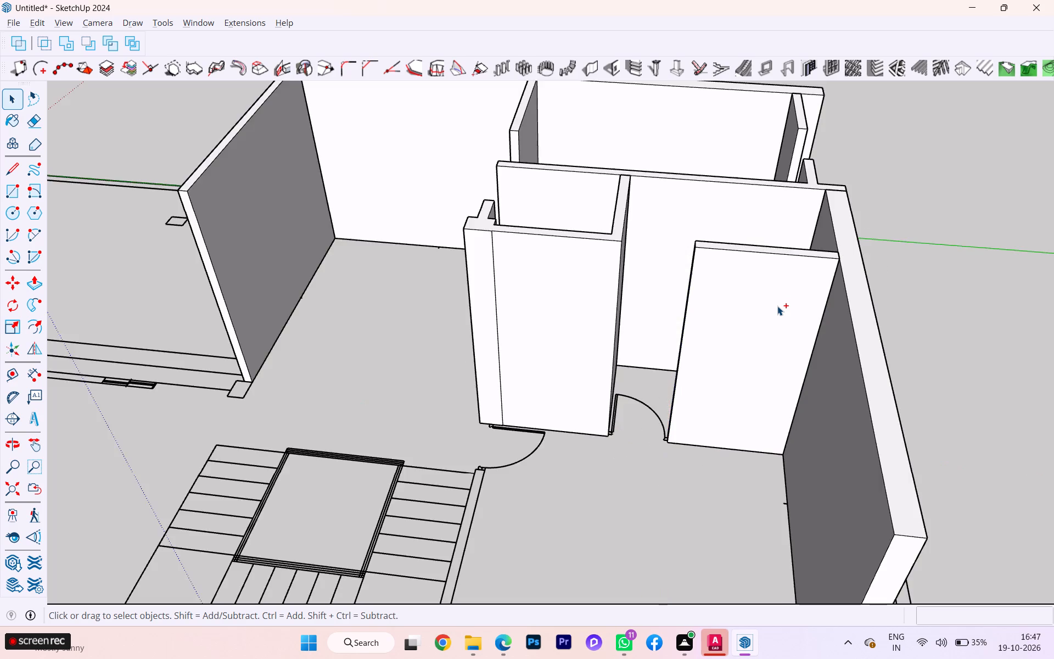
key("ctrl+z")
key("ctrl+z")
Draw a line about 4 5/16" long across the strip where it meets the outer wall's inner face, and select the divided face.
scroll(770, 435, "up", 9)
scroll(773, 471, "down", 4)
scroll(773, 471, "up", 1)
scroll(773, 471, "down", 1)
scroll(773, 471, "up", 4)
scroll(773, 471, "down", 5)
scroll(775, 470, "up", 2)
scroll(835, 450, "down", 1)
scroll(835, 450, "up", 6)
scroll(804, 456, "down", 5)
scroll(804, 456, "up", 1)
scroll(803, 456, "down", 1)
scroll(803, 455, "up", 2)
scroll(801, 455, "down", 2)
scroll(801, 455, "up", 8)
scroll(772, 448, "down", 1)
scroll(772, 448, "up", 5)
key("l")
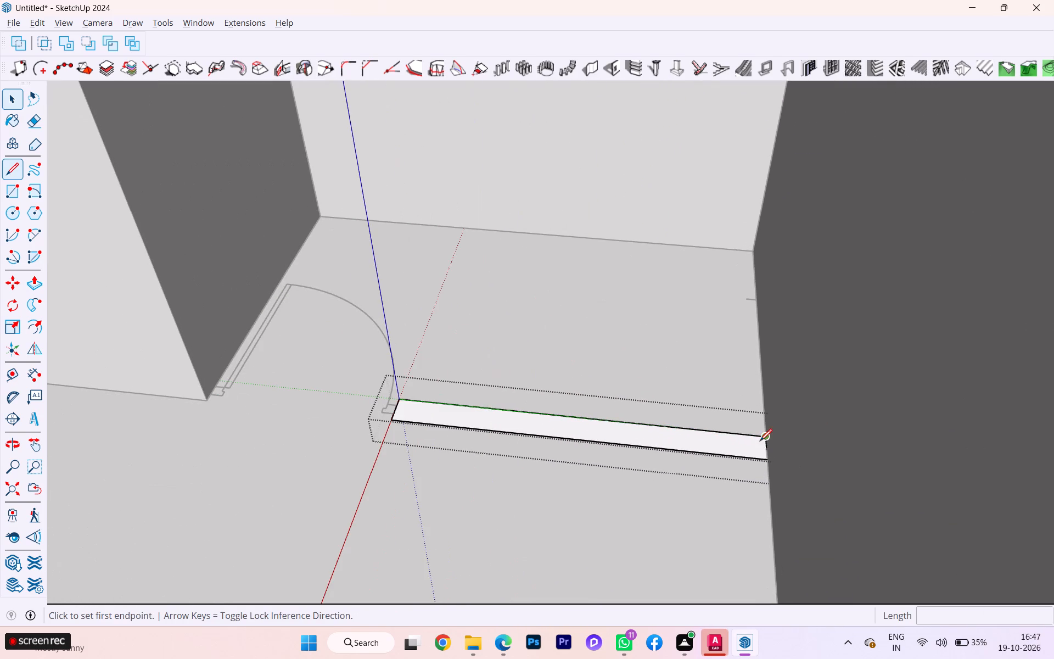
scroll(762, 438, "up", 5)
left_click(764, 437)
left_click(771, 475)
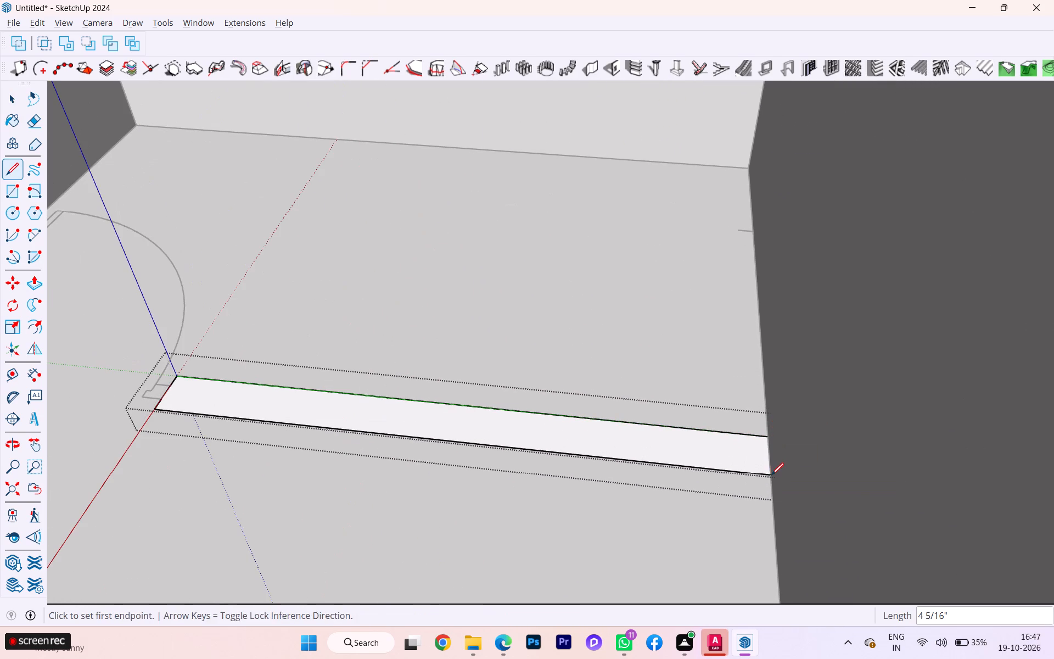
key("space")
left_click(748, 450)
double_click(748, 450)
Examine the part of the strip lying beneath the large outer wall and its edges from the far side.
scroll(748, 447, "up", 1)
scroll(748, 447, "down", 3)
scroll(748, 447, "up", 1)
scroll(748, 447, "down", 5)
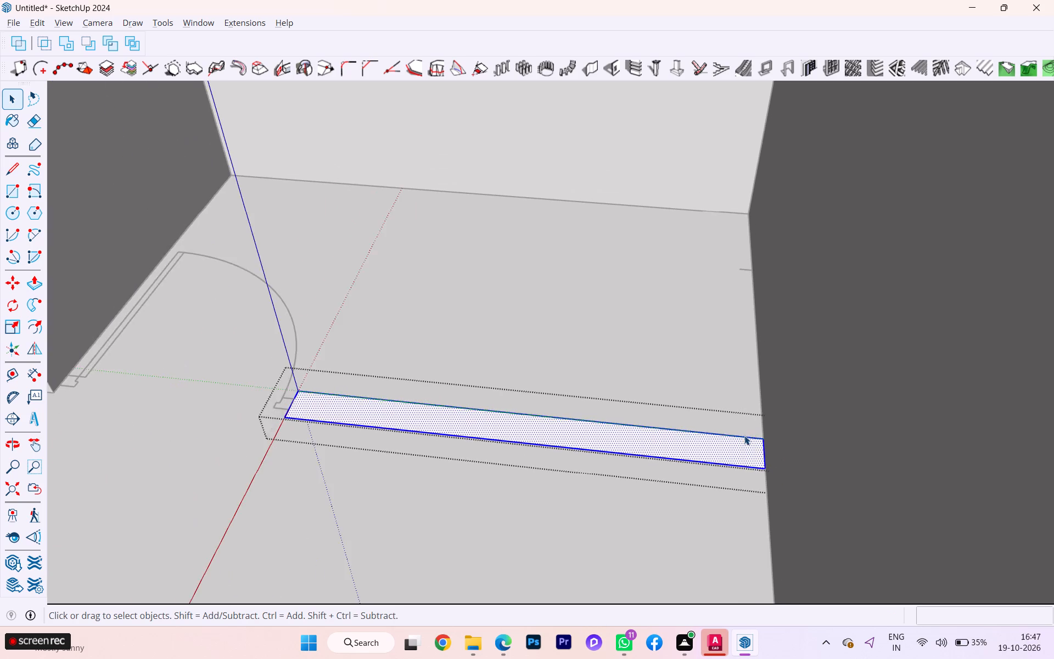
scroll(744, 437, "down", 3)
scroll(744, 437, "up", 1)
scroll(744, 437, "down", 2)
scroll(745, 436, "up", 4)
scroll(745, 436, "down", 1)
middle_click_drag(745, 436, 606, 412)
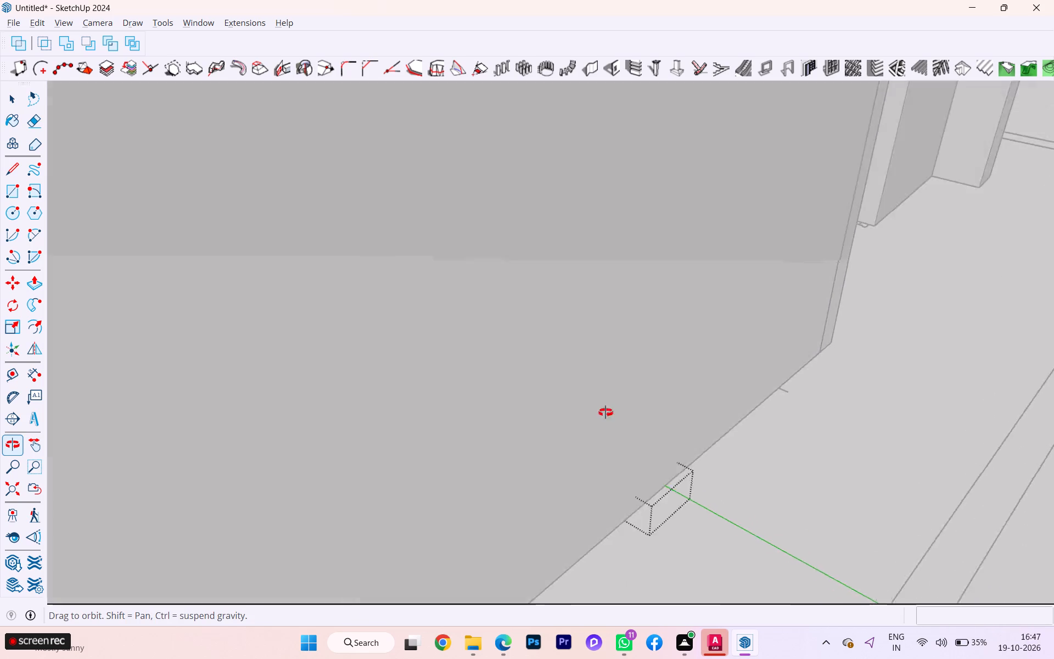
middle_click_drag(606, 412, 649, 418)
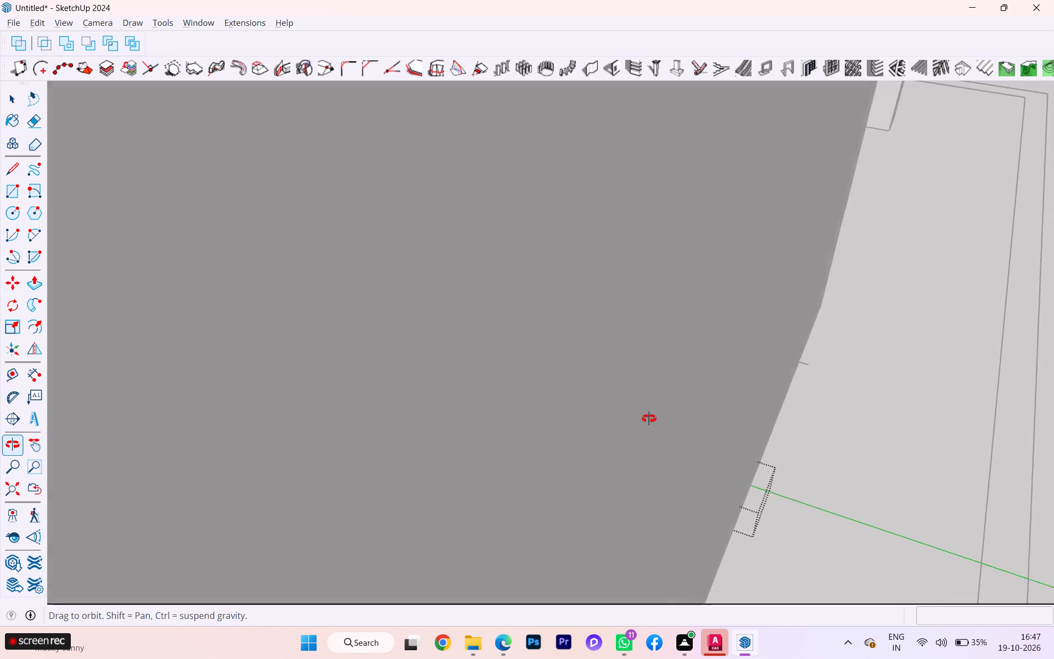
middle_click_drag(649, 418, 682, 424)
scroll(725, 460, "up", 7)
scroll(737, 473, "down", 1)
scroll(738, 473, "up", 20)
left_click(745, 490)
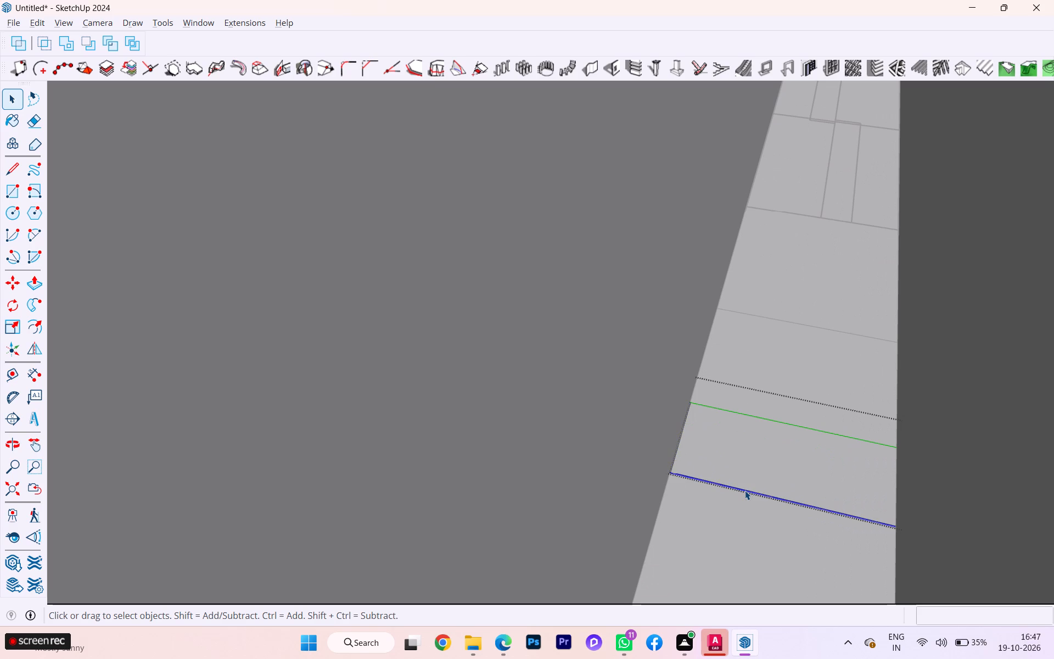
left_click(744, 490, "ctrl+shift")
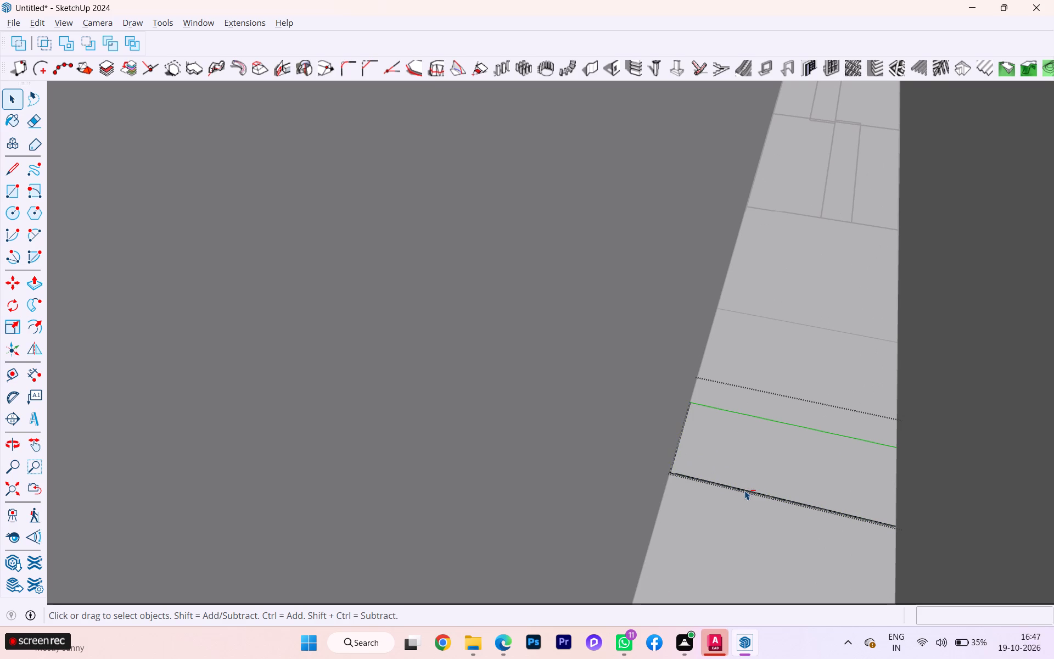
scroll(745, 490, "up", 4, "ctrl+shift")
scroll(753, 439, "down", 1, "ctrl")
scroll(753, 439, "up", 1, "ctrl")
scroll(753, 439, "down", 4, "ctrl")
scroll(757, 433, "up", 1, "ctrl")
scroll(785, 413, "down", 6)
scroll(798, 412, "up", 2)
scroll(798, 412, "down", 3)
scroll(842, 381, "down", 1)
scroll(842, 381, "up", 4)
scroll(842, 381, "down", 1)
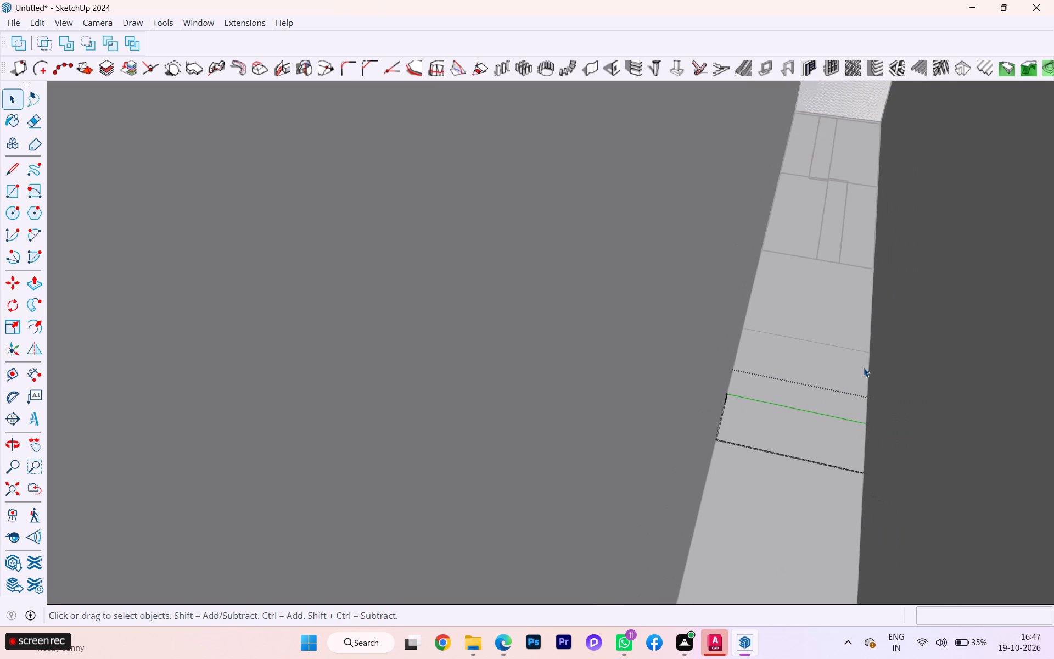
scroll(865, 367, "down", 1)
scroll(865, 367, "up", 1)
scroll(865, 367, "down", 6)
scroll(865, 367, "up", 1)
scroll(865, 367, "down", 5)
scroll(732, 410, "down", 1)
middle_click_drag(718, 415, 838, 435)
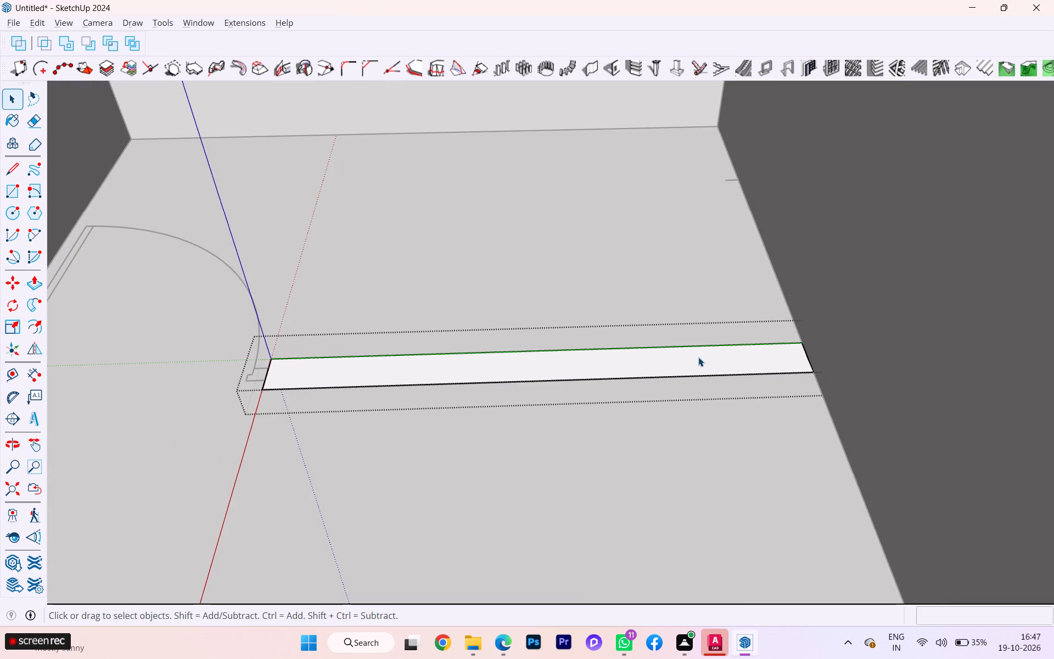
Extrude the divided partition strip upward to the top of the large outer wall and close the group.
left_click(686, 365)
key("p")
left_click(686, 365)
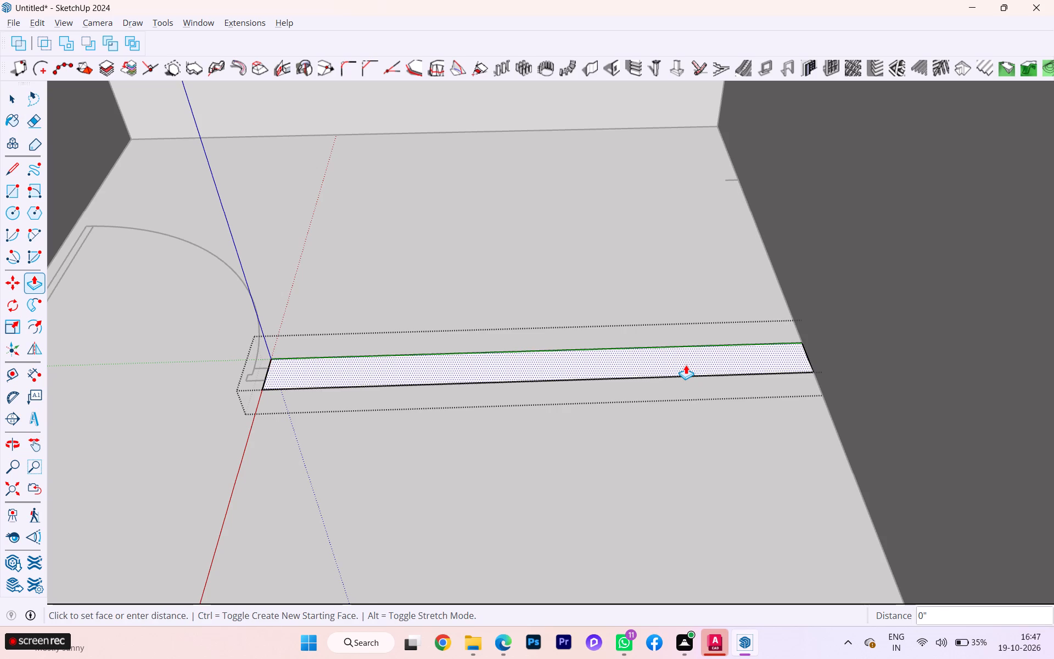
scroll(700, 299, "down", 2)
scroll(700, 299, "up", 2)
scroll(700, 299, "down", 4)
scroll(700, 299, "up", 2)
scroll(700, 299, "down", 6)
scroll(700, 299, "up", 3)
scroll(700, 299, "down", 5)
scroll(700, 299, "up", 4)
scroll(700, 299, "down", 5)
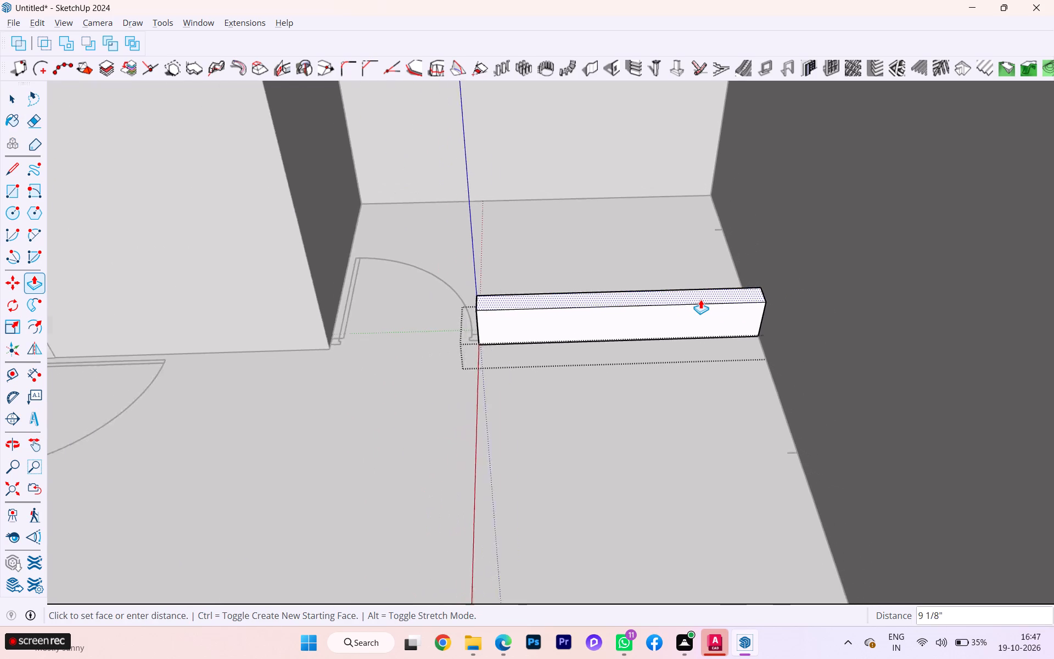
scroll(700, 299, "down", 7)
scroll(696, 305, "up", 3)
scroll(696, 305, "down", 1)
scroll(696, 305, "up", 1)
scroll(696, 307, "down", 14)
scroll(696, 317, "up", 2)
scroll(696, 317, "down", 1)
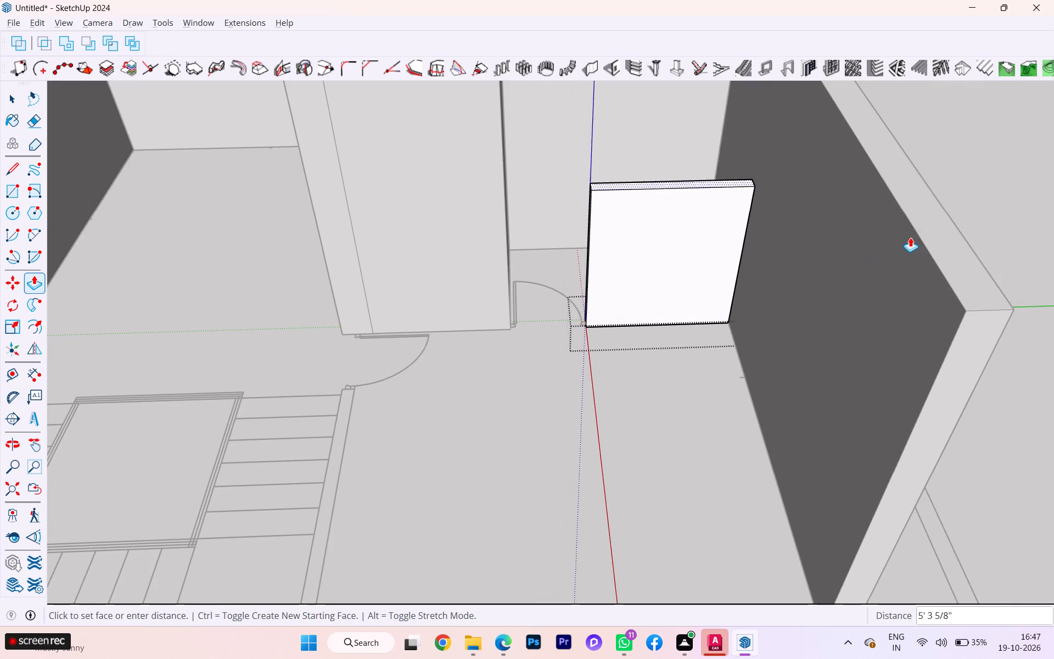
left_click(918, 232)
key("space")
left_click(648, 394)
Inside the partition group, copy the top edge of the end face beside the door opening 3' downward.
scroll(565, 384, "down", 1)
middle_click_drag(568, 382, 857, 386)
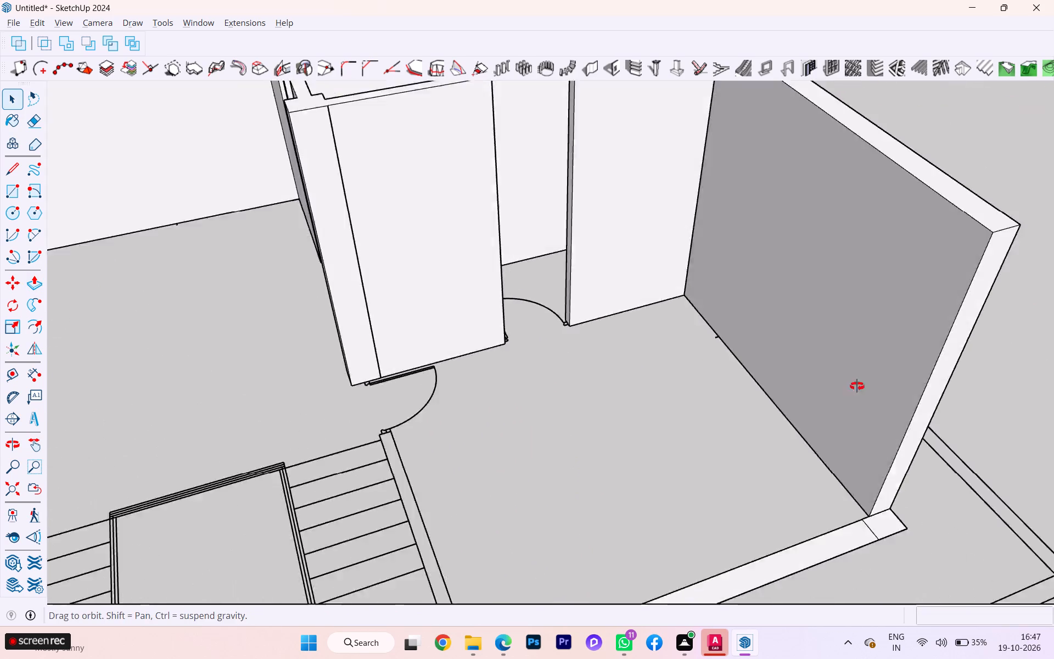
middle_click_drag(857, 386, 939, 384)
scroll(350, 44, "up", 2)
scroll(412, 90, "down", 4)
scroll(500, 222, "up", 3)
scroll(501, 225, "down", 1)
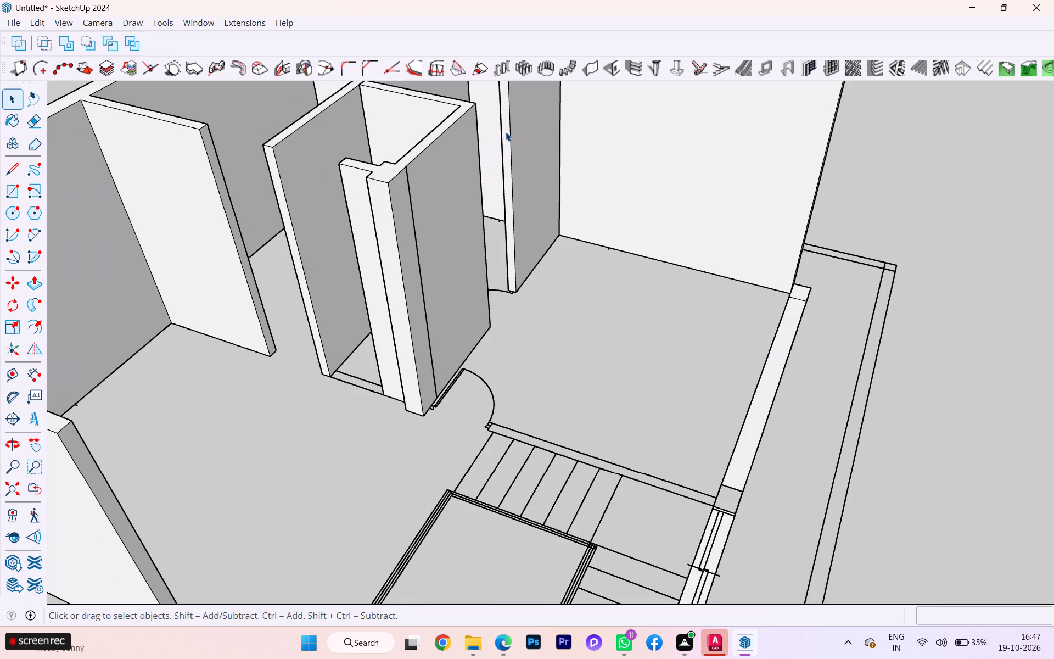
left_click(506, 132)
scroll(518, 187, "down", 3)
scroll(530, 224, "up", 2)
scroll(547, 289, "down", 2)
scroll(547, 290, "up", 2)
scroll(547, 290, "down", 1)
scroll(495, 105, "up", 6)
scroll(502, 111, "down", 1)
scroll(502, 111, "up", 1)
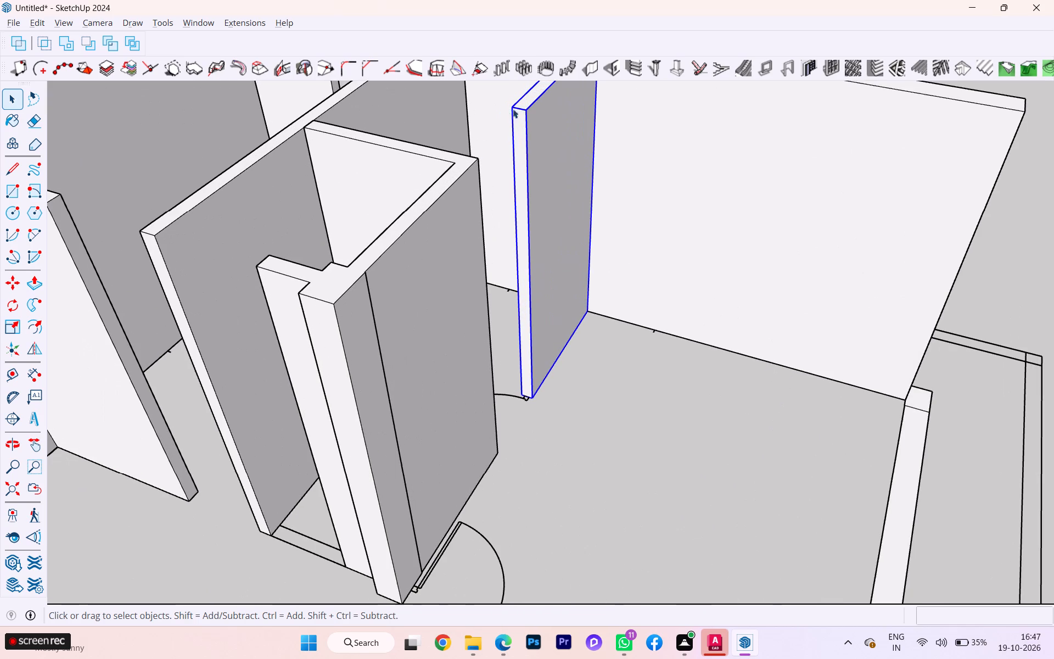
left_click(523, 109)
scroll(520, 116, "up", 3)
scroll(520, 116, "down", 1)
scroll(520, 116, "up", 5)
scroll(520, 119, "down", 1)
double_click(522, 120)
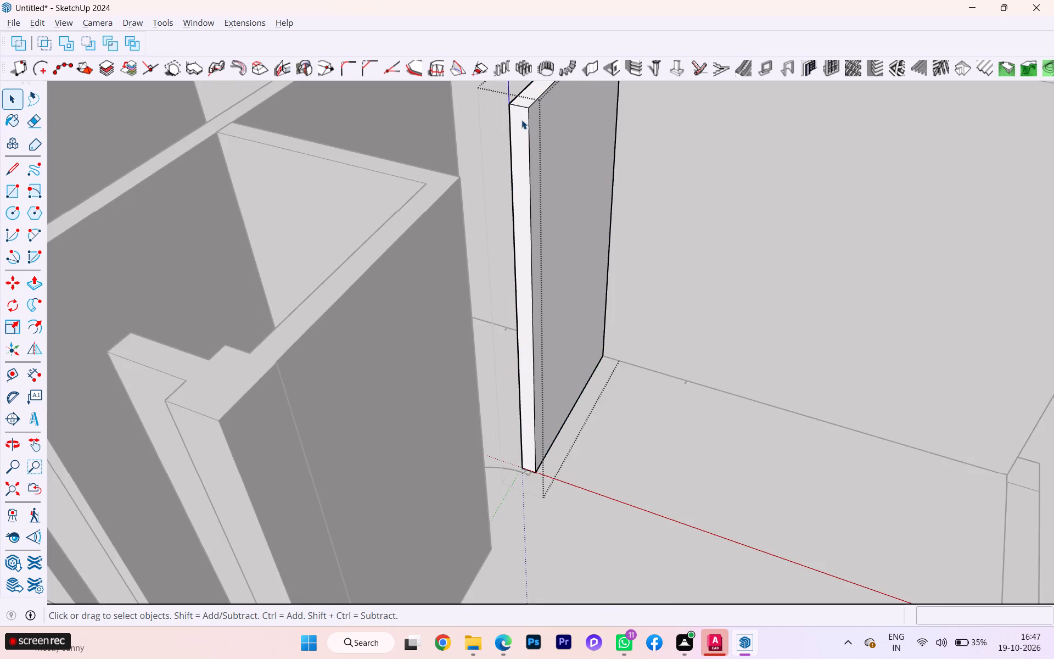
scroll(522, 114, "up", 2)
scroll(523, 112, "down", 6)
scroll(517, 127, "up", 1)
scroll(517, 128, "down", 6)
scroll(517, 155, "up", 1)
scroll(517, 156, "down", 12)
scroll(518, 171, "up", 3)
scroll(518, 172, "down", 1)
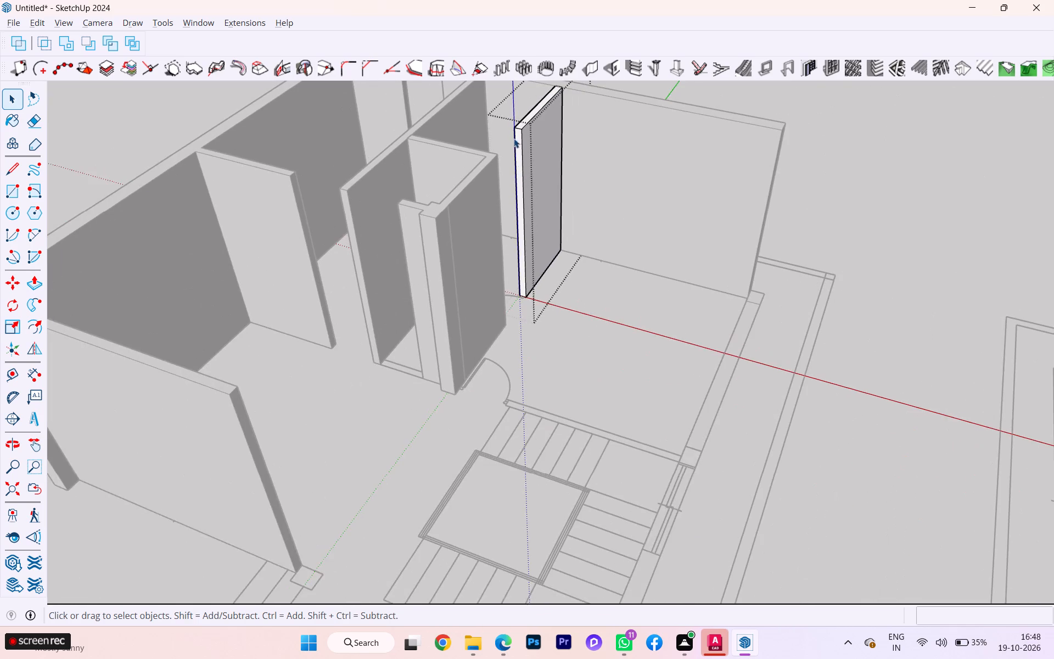
scroll(525, 106, "up", 7)
left_click_drag(525, 147, 518, 145)
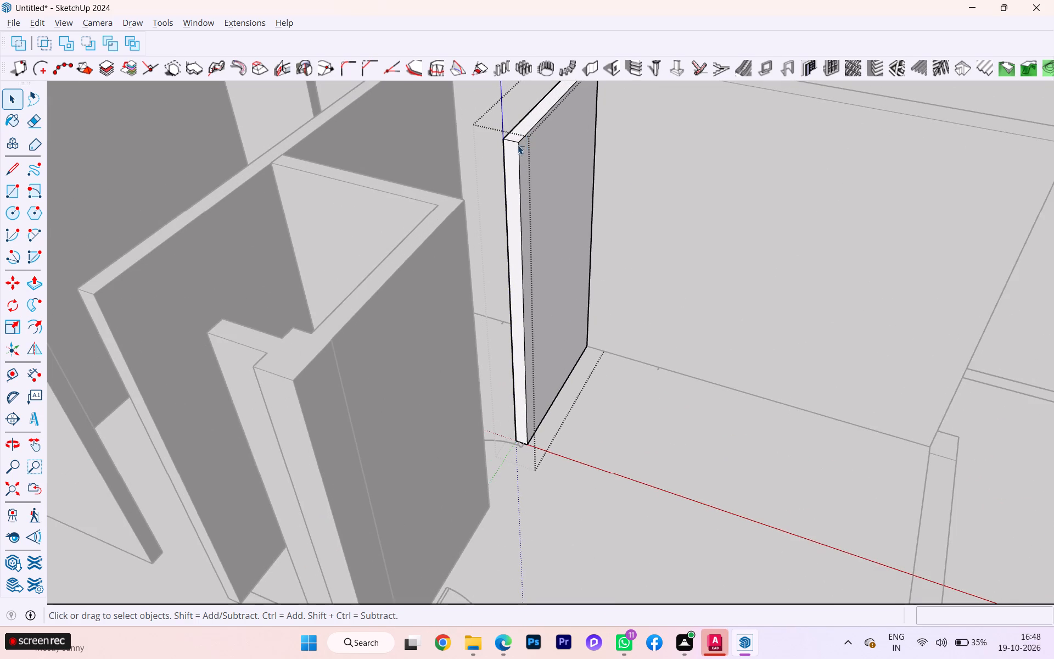
left_click_drag(518, 145, 517, 143)
left_click(510, 139)
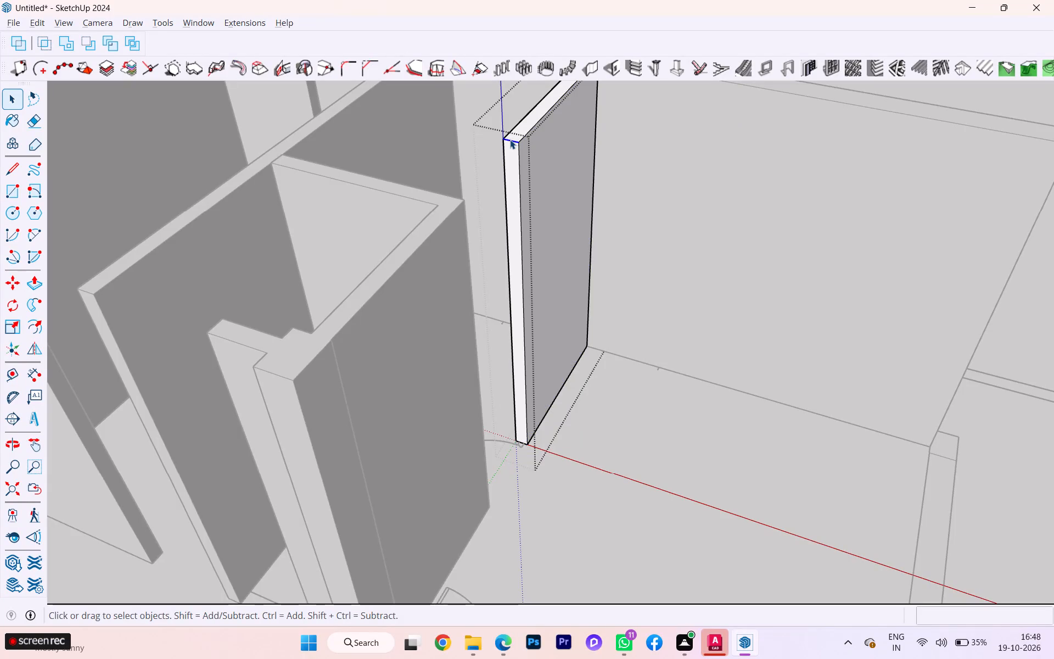
key("m")
key("Return")
left_click(517, 142)
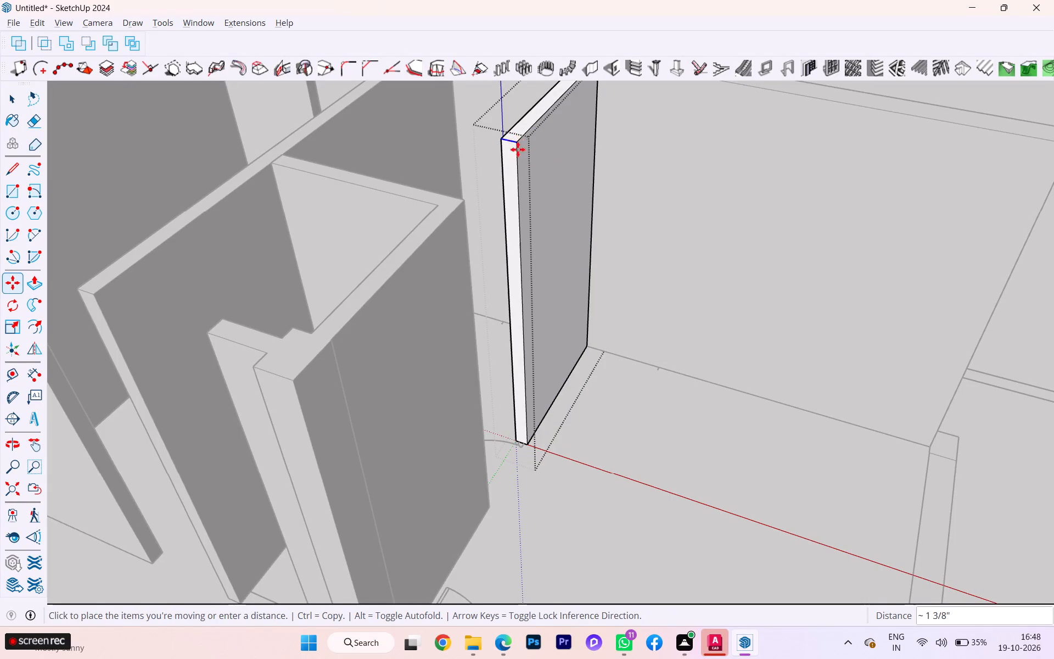
type("3'")
key("Return")
key("space")
Extrude the upper part of the end face about 4' 9" across the door opening to the small-room wall.
left_click(511, 198)
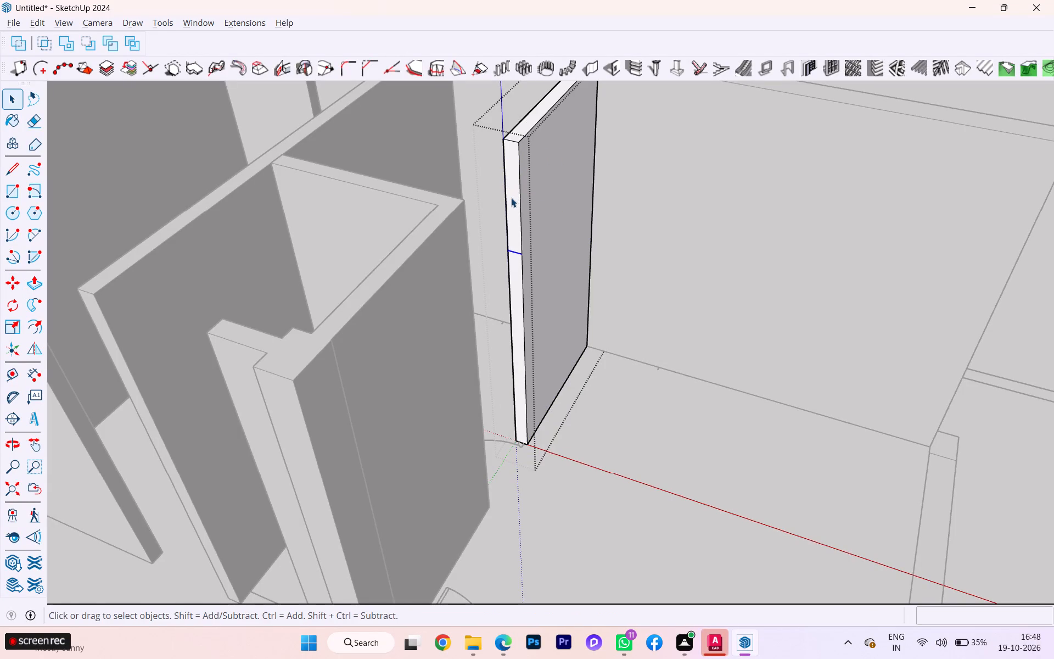
key("p")
left_click(512, 196)
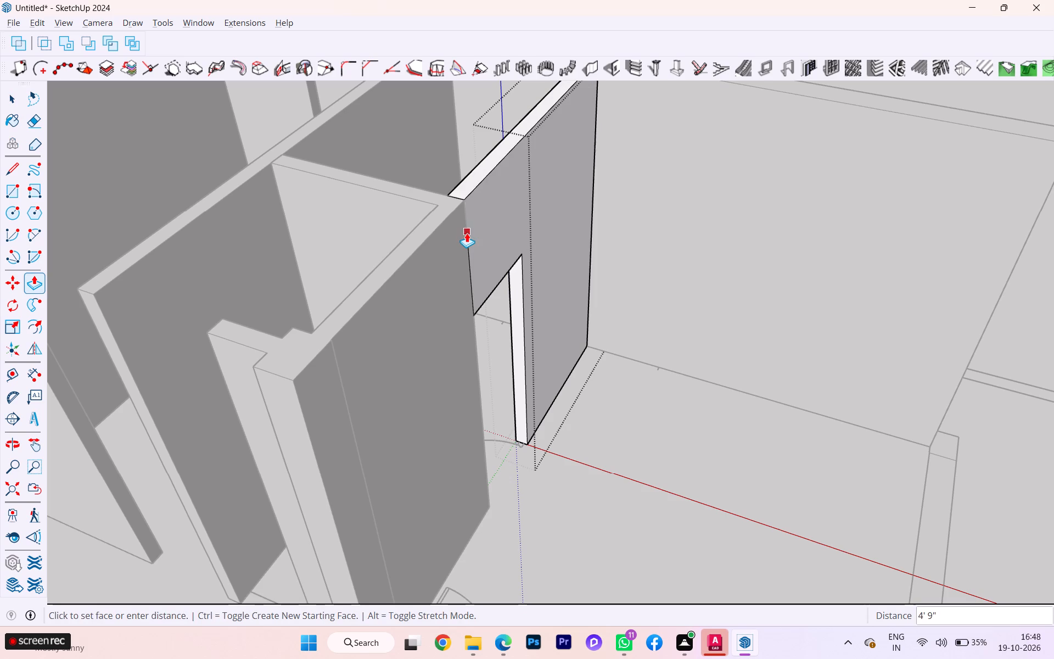
left_click(467, 233)
key("space")
left_click(629, 383)
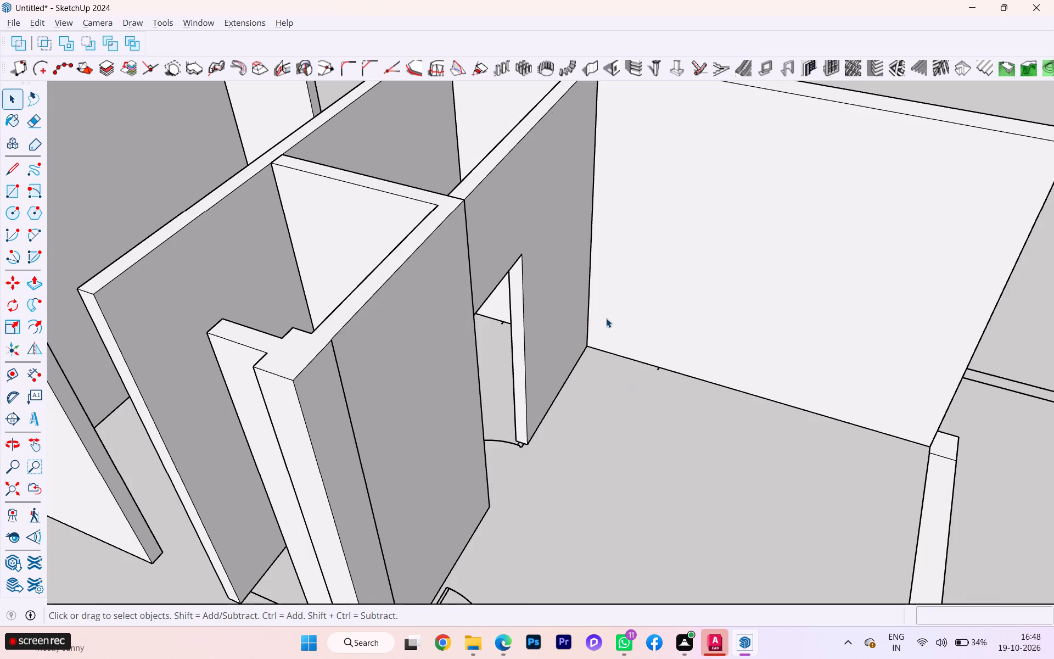
Examine the partition with its door lintel and its junction with the large outer wall from both sides.
left_click(539, 282)
scroll(536, 233, "down", 1)
scroll(537, 233, "up", 2)
scroll(543, 231, "down", 4)
scroll(519, 219, "up", 3)
scroll(518, 219, "down", 5)
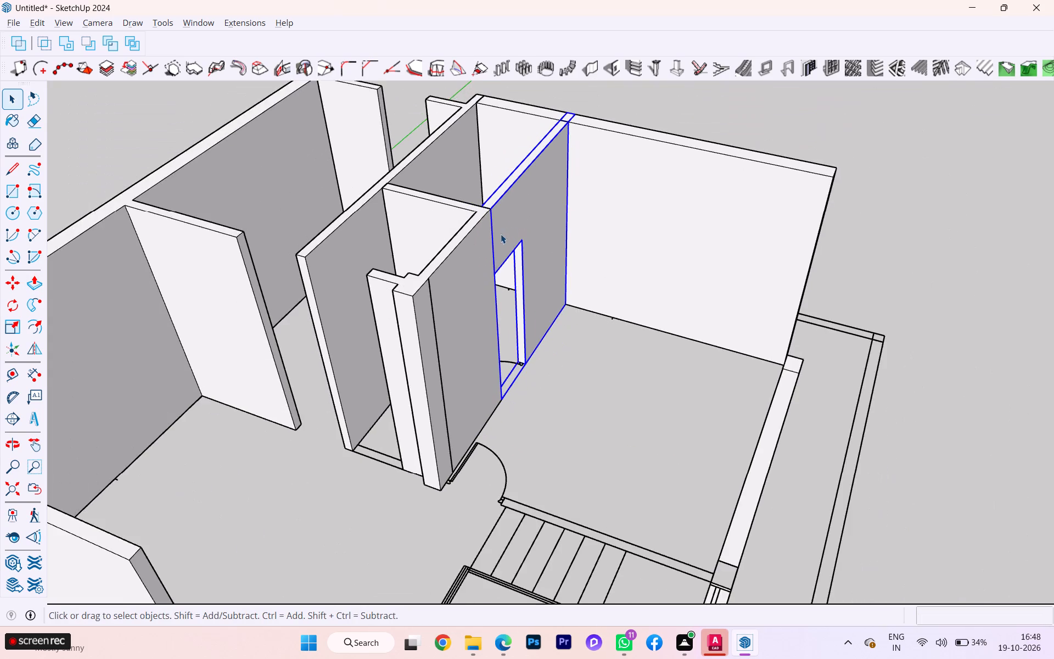
scroll(550, 222, "down", 1)
middle_click_drag(567, 222, 129, 249)
scroll(682, 254, "down", 1)
middle_click_drag(682, 254, 386, 241)
scroll(576, 301, "up", 1)
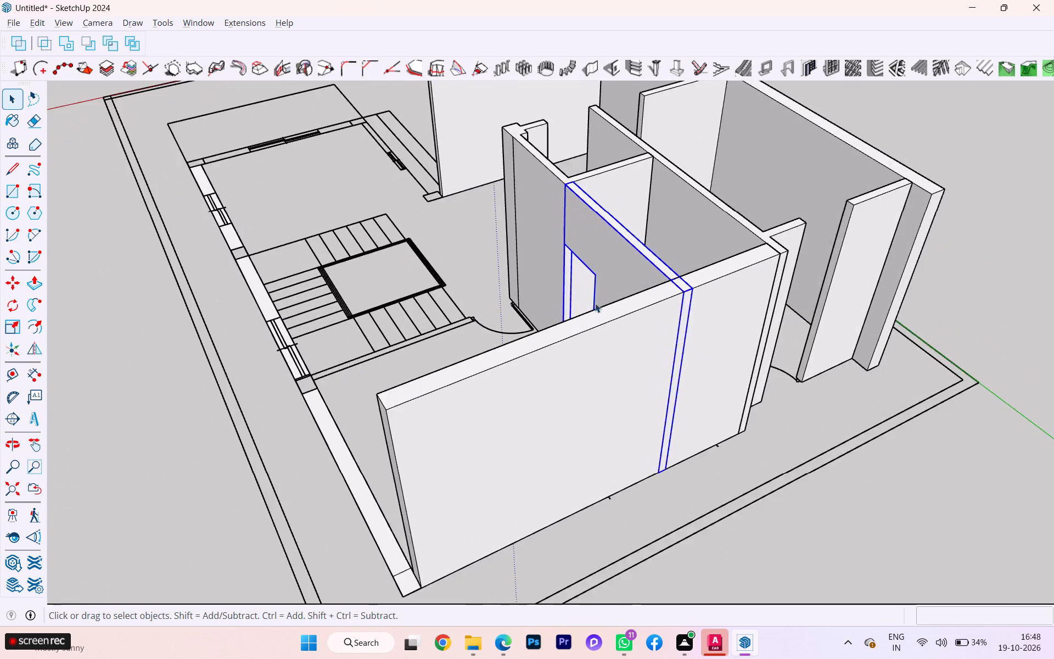
scroll(595, 303, "up", 2)
scroll(704, 328, "down", 2)
scroll(705, 329, "up", 3)
scroll(706, 330, "down", 1)
scroll(706, 330, "up", 1)
left_click(708, 326)
scroll(649, 298, "down", 2)
middle_click_drag(649, 298, 763, 297)
scroll(649, 298, "down", 1)
left_click(725, 226)
scroll(730, 225, "down", 1)
middle_click_drag(730, 225, 876, 246)
left_click(819, 239, "ctrl+shift")
left_click(882, 278)
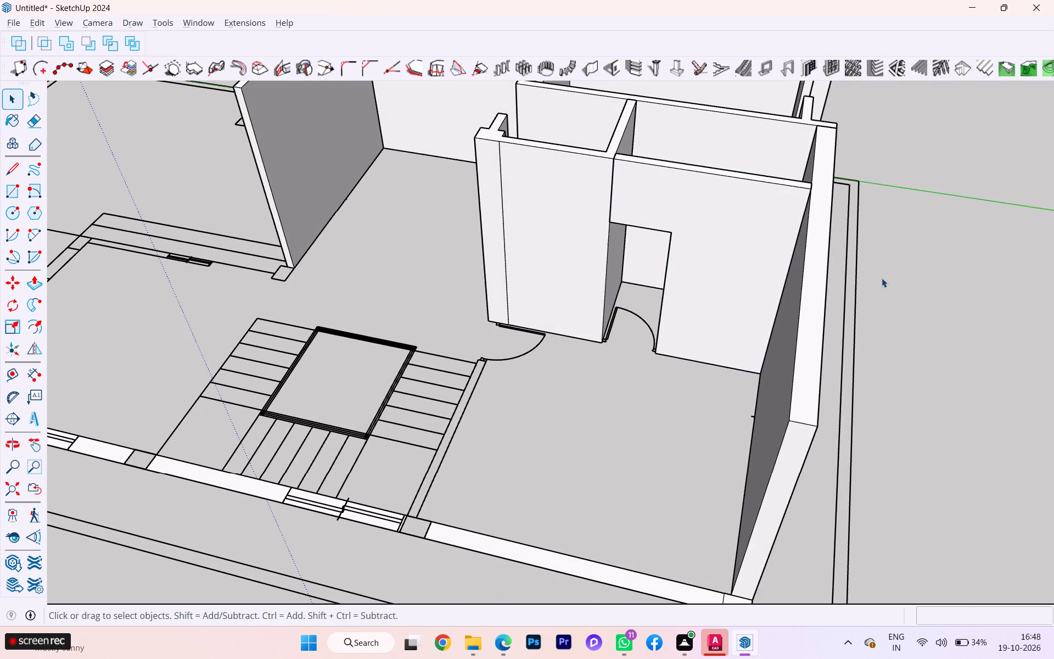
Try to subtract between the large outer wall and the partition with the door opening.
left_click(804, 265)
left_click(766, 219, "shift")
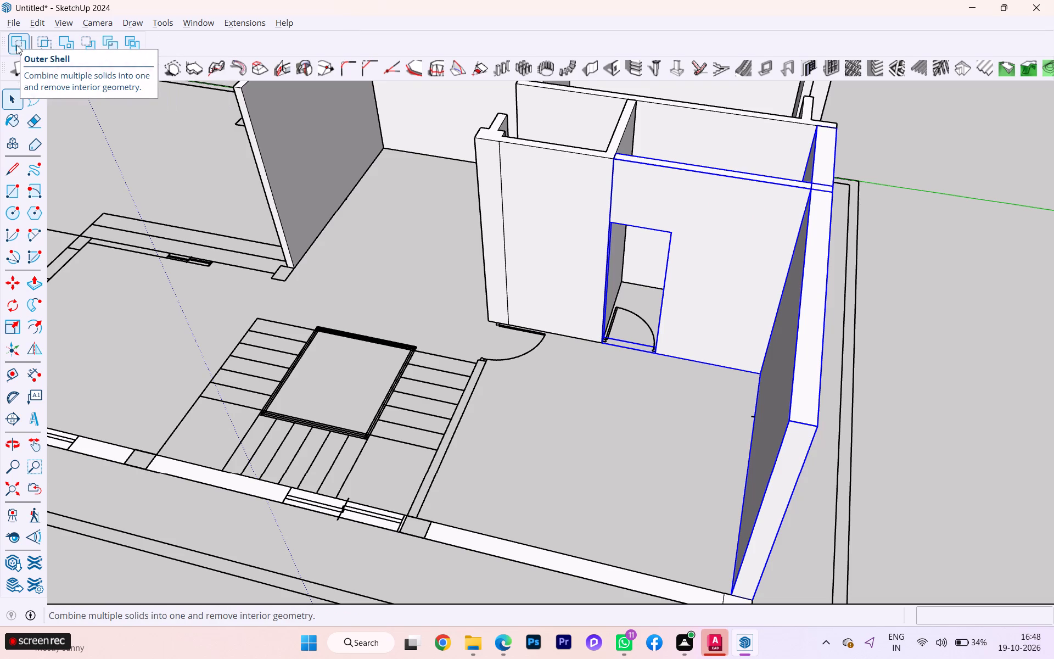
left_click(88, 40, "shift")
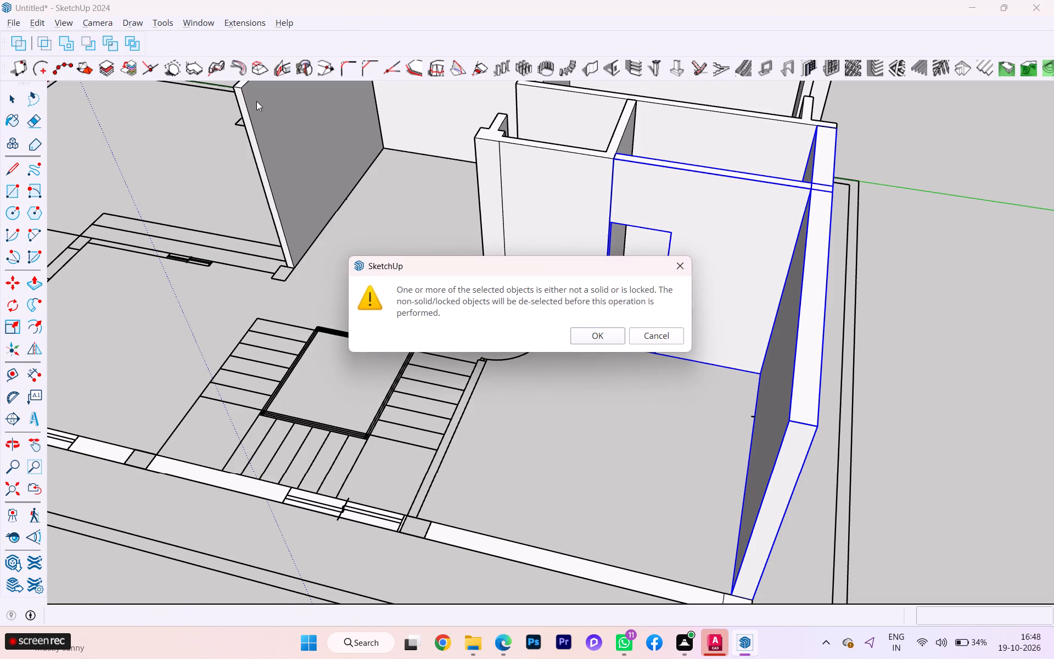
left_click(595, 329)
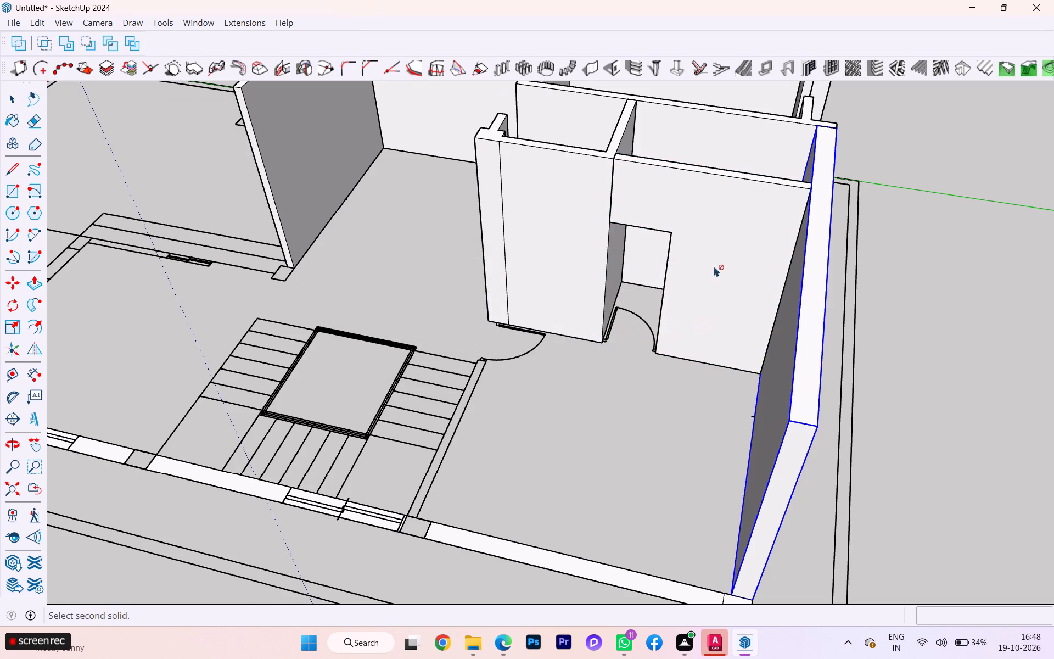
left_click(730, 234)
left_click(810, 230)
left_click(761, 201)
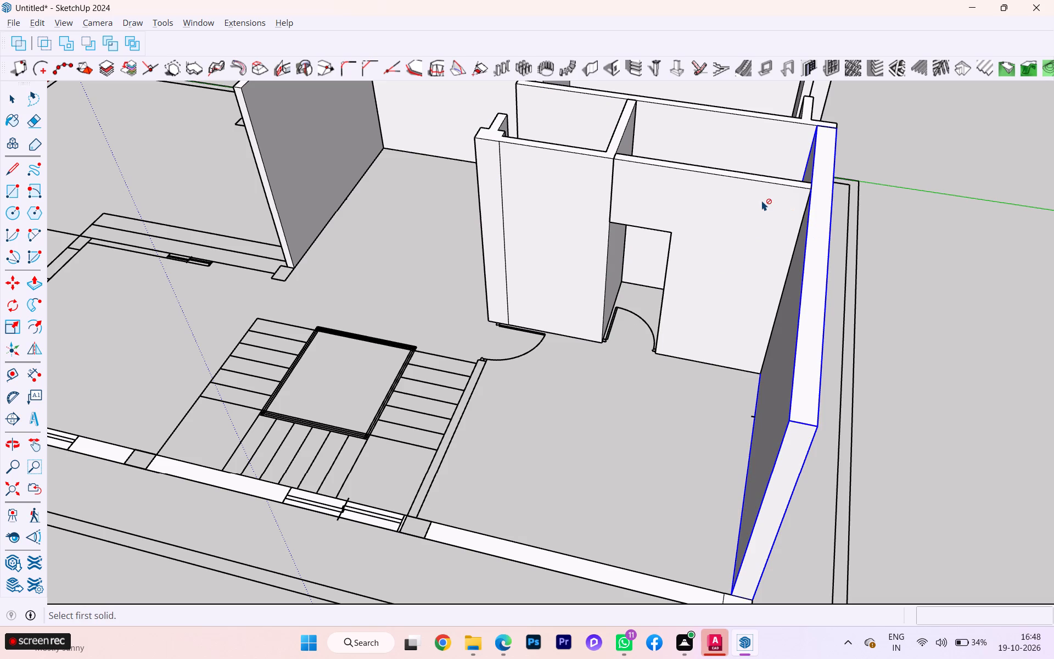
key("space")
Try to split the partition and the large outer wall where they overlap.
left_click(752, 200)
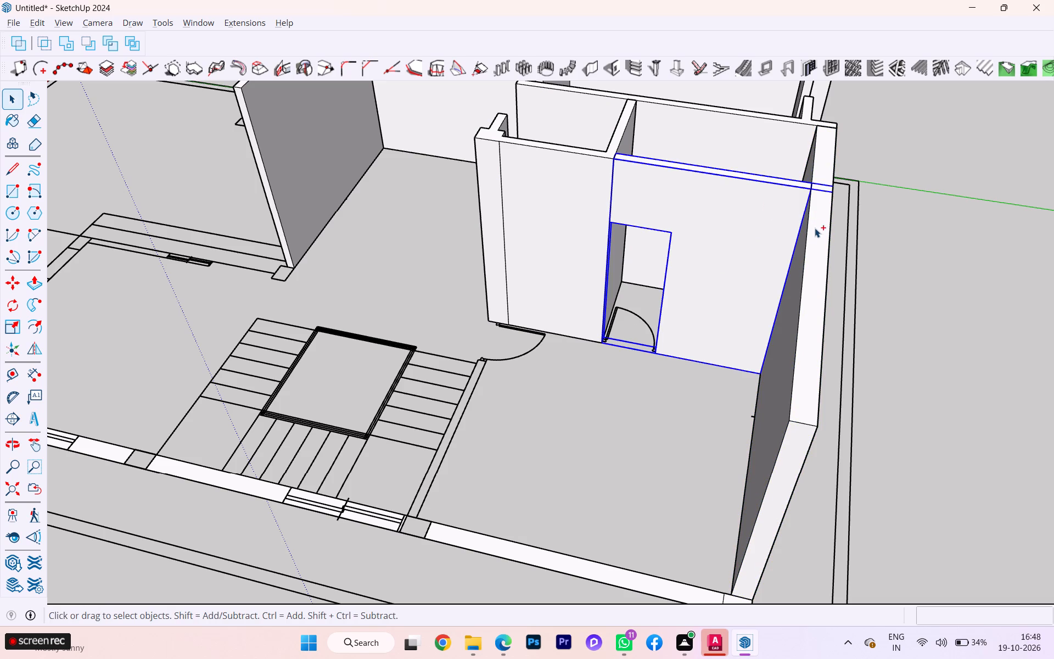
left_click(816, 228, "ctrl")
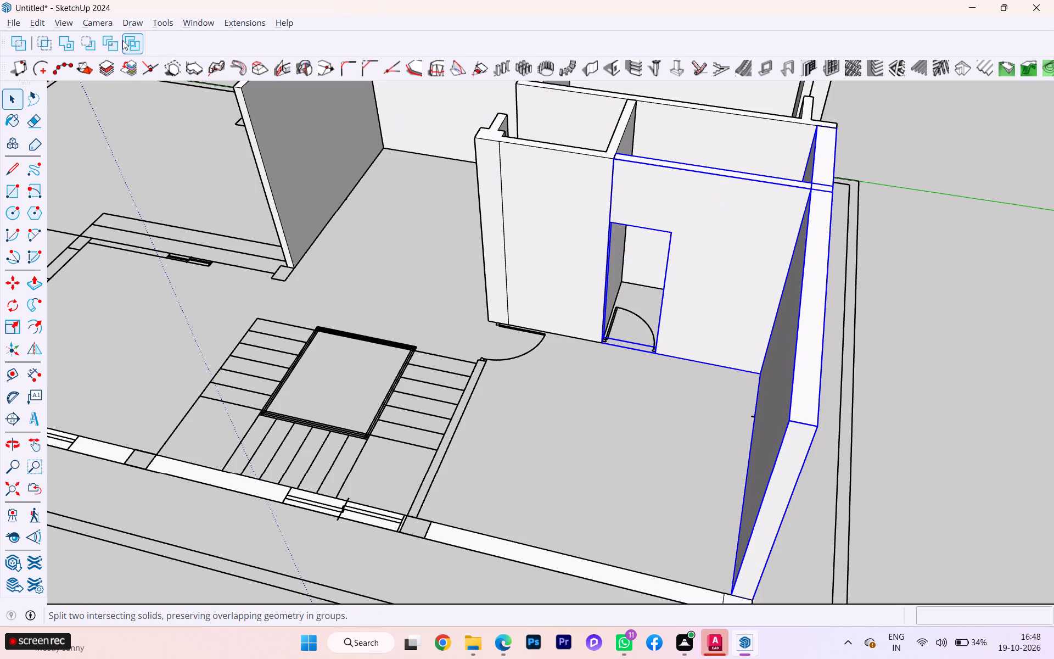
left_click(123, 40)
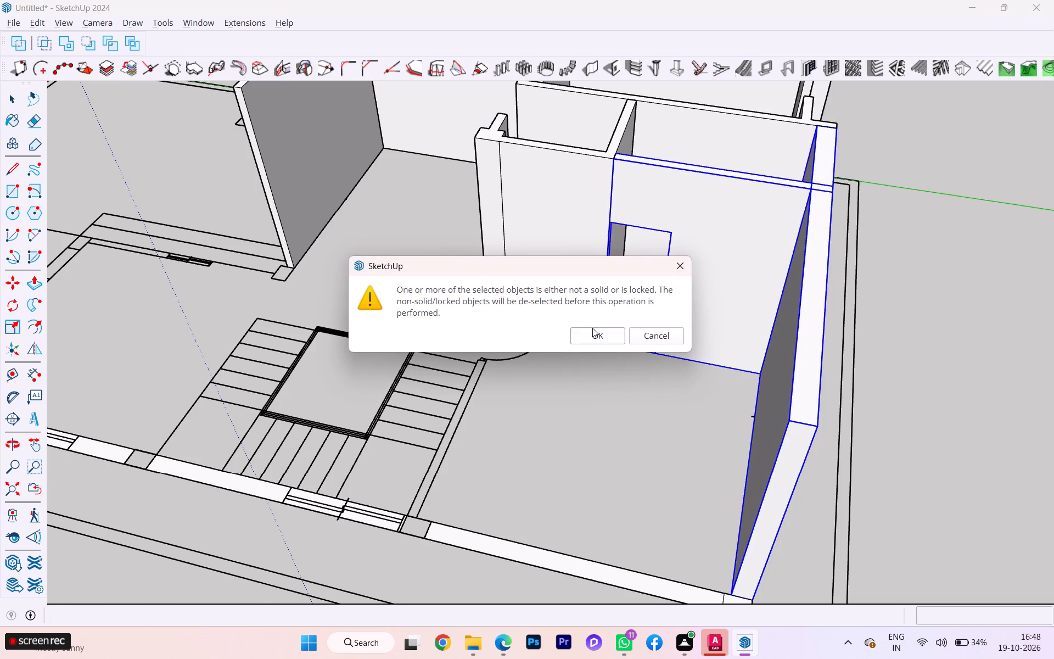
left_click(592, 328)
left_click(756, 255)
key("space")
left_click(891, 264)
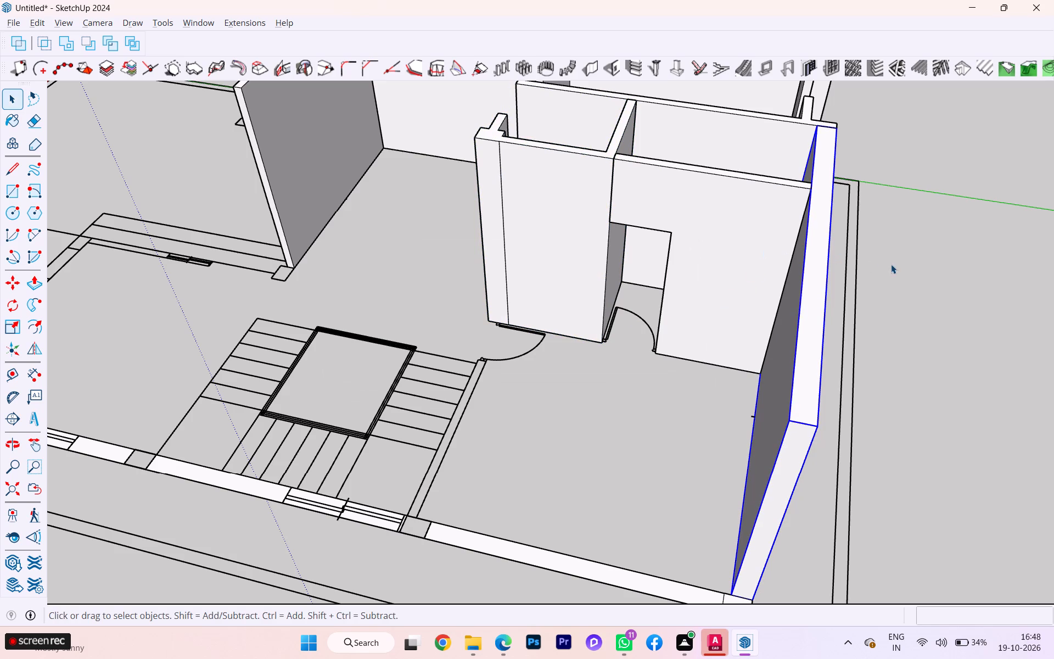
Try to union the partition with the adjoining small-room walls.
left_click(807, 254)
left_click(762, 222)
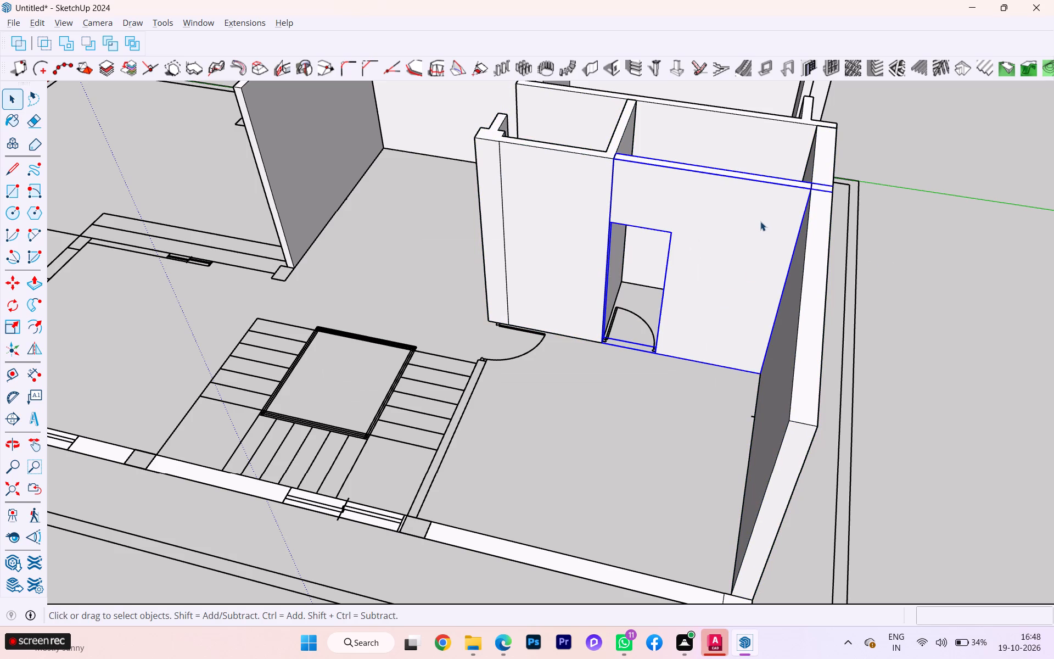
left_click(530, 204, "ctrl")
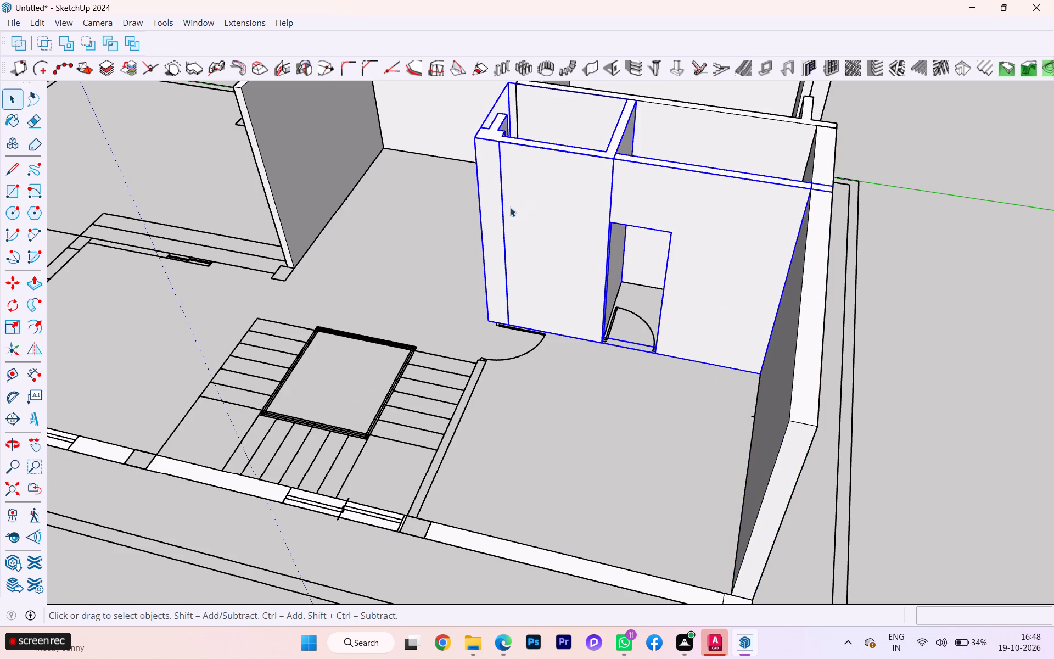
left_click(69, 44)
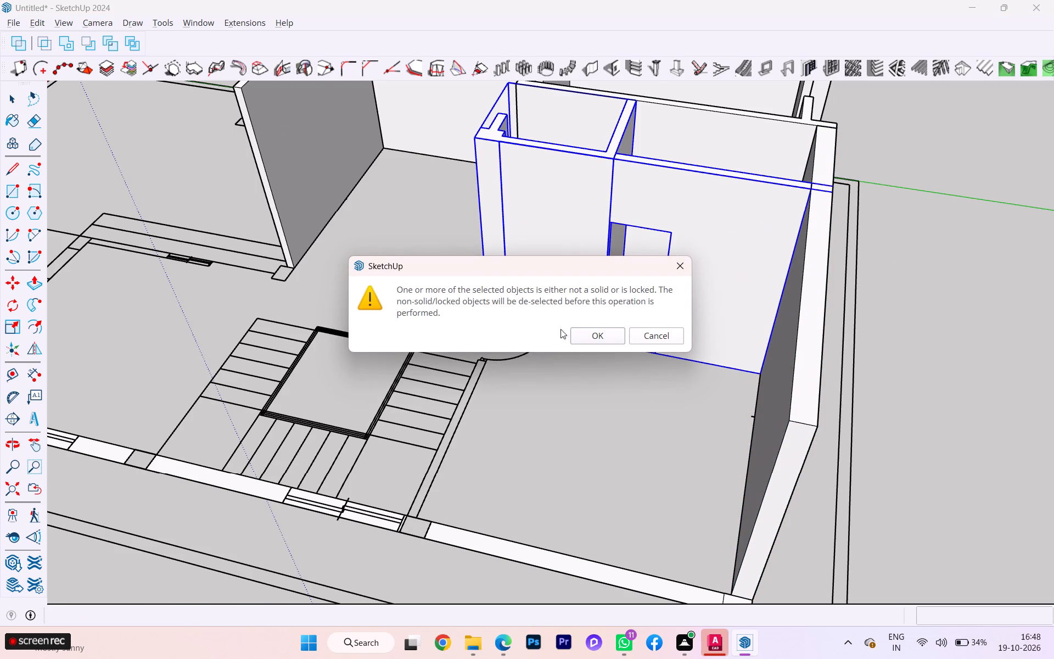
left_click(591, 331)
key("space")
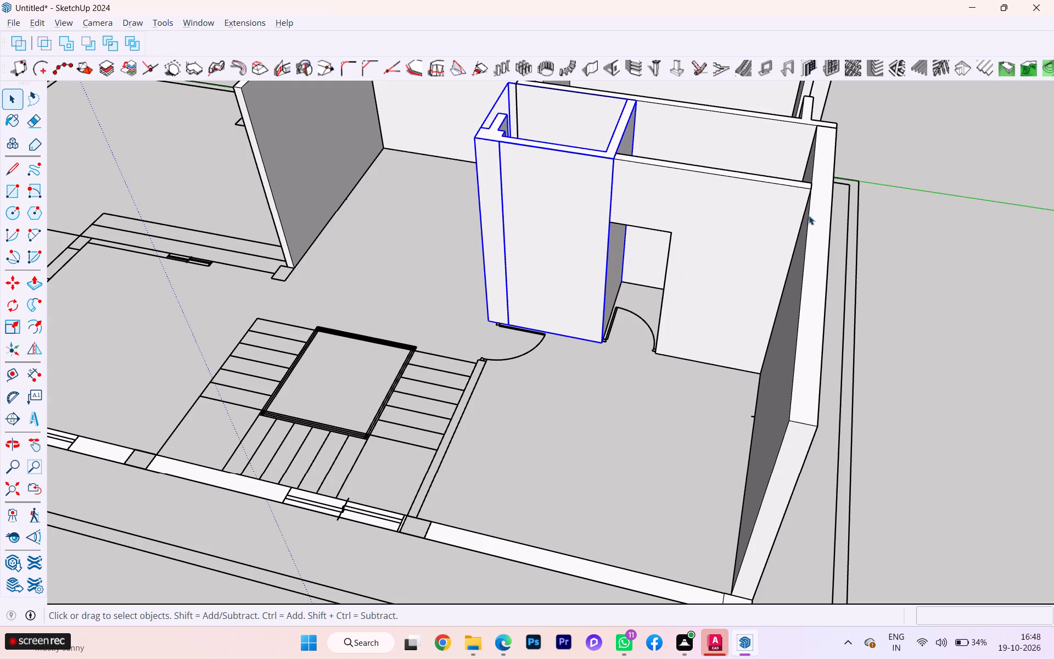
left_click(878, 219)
Examine the small-room walls and their junction with the partition above the door opening.
left_click(591, 181)
scroll(624, 177, "up", 4)
scroll(624, 177, "down", 2)
scroll(624, 177, "up", 3)
scroll(624, 177, "down", 1)
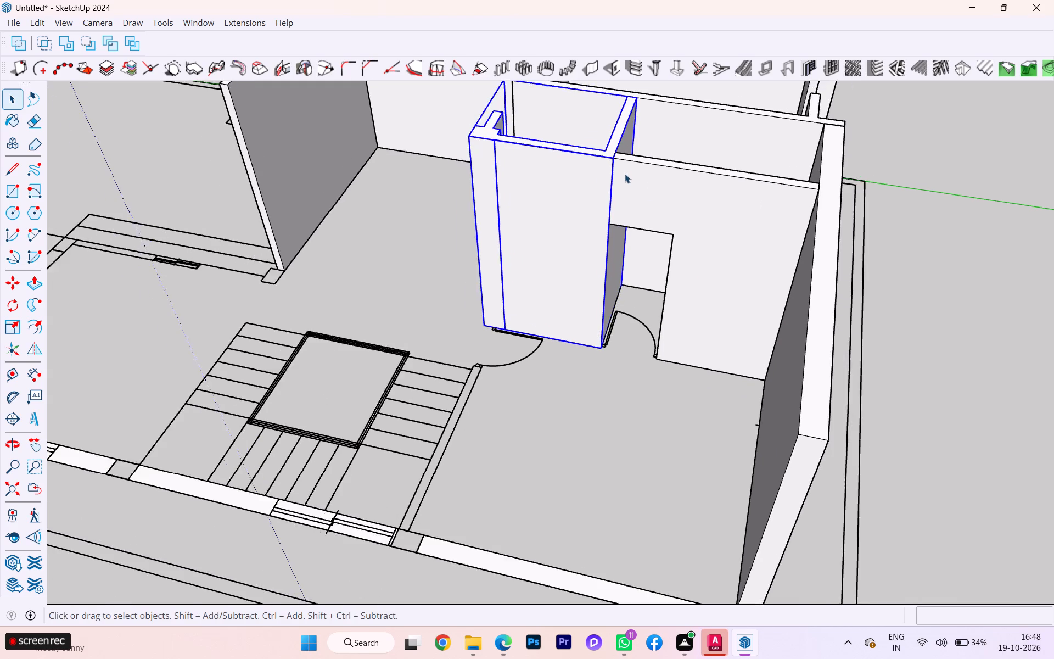
scroll(625, 172, "up", 7)
scroll(625, 172, "down", 5)
scroll(625, 172, "up", 4)
left_click(643, 184)
left_click(525, 492)
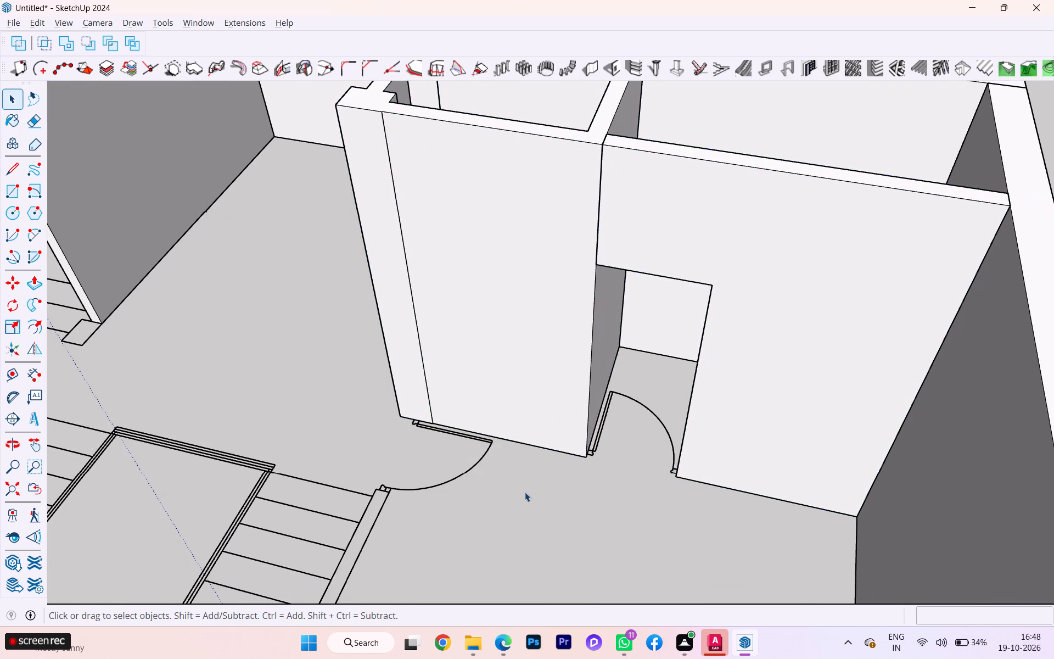
scroll(610, 376, "down", 1)
key("space")
middle_click_drag(610, 376, 613, 318)
scroll(613, 318, "down", 3)
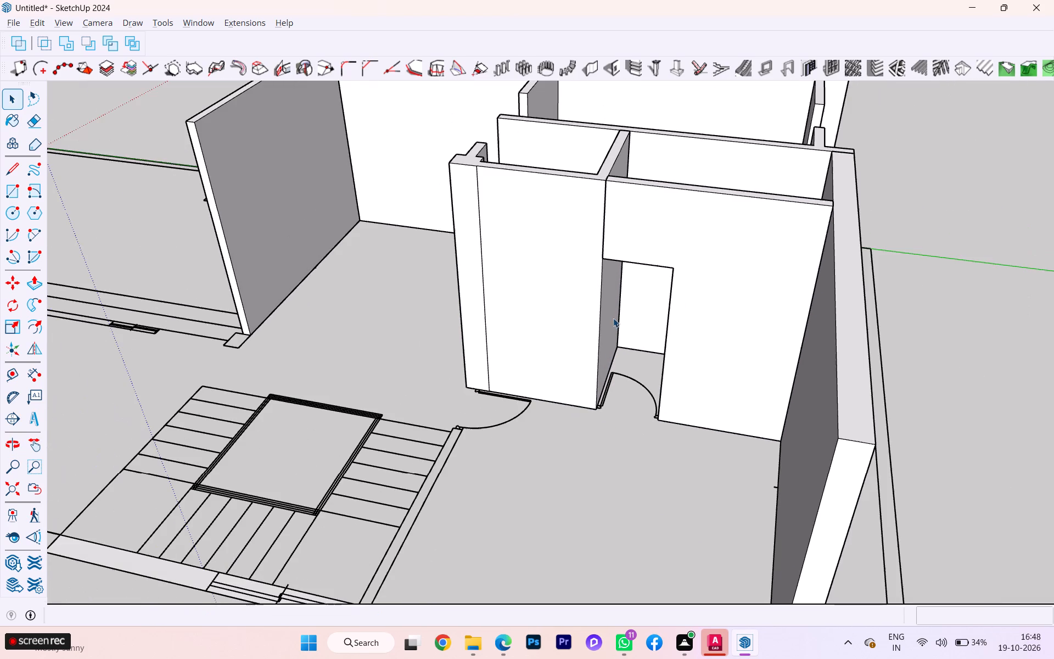
Inside the small-room wall group, erase the vertical line dividing the wall face towards the staircase.
double_click(486, 277)
key("e")
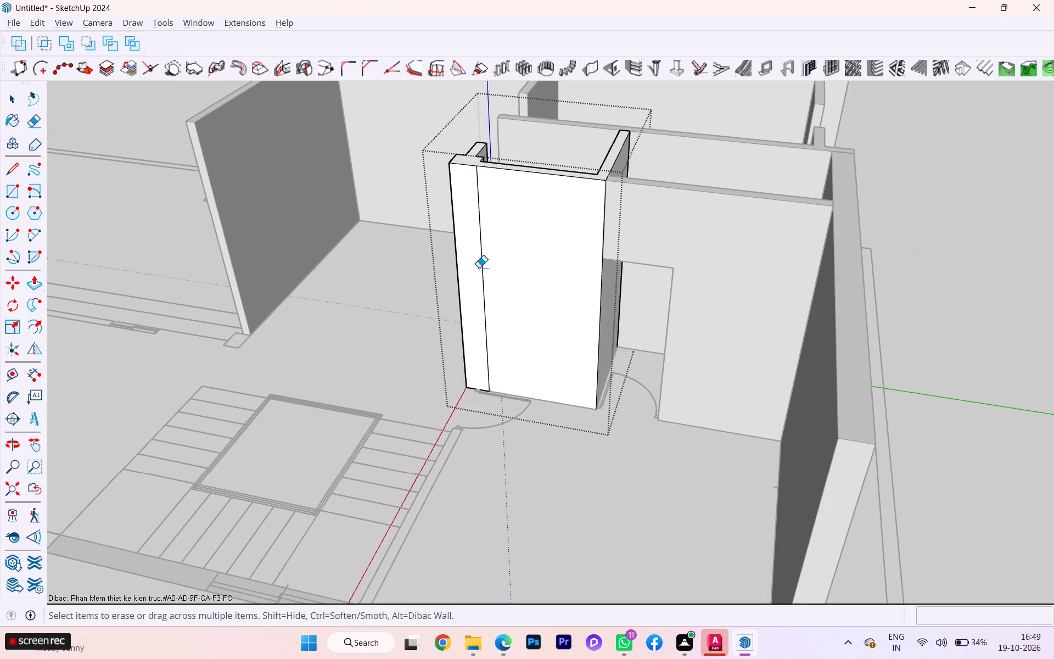
left_click(481, 266)
key("space")
key("ctrl+z")
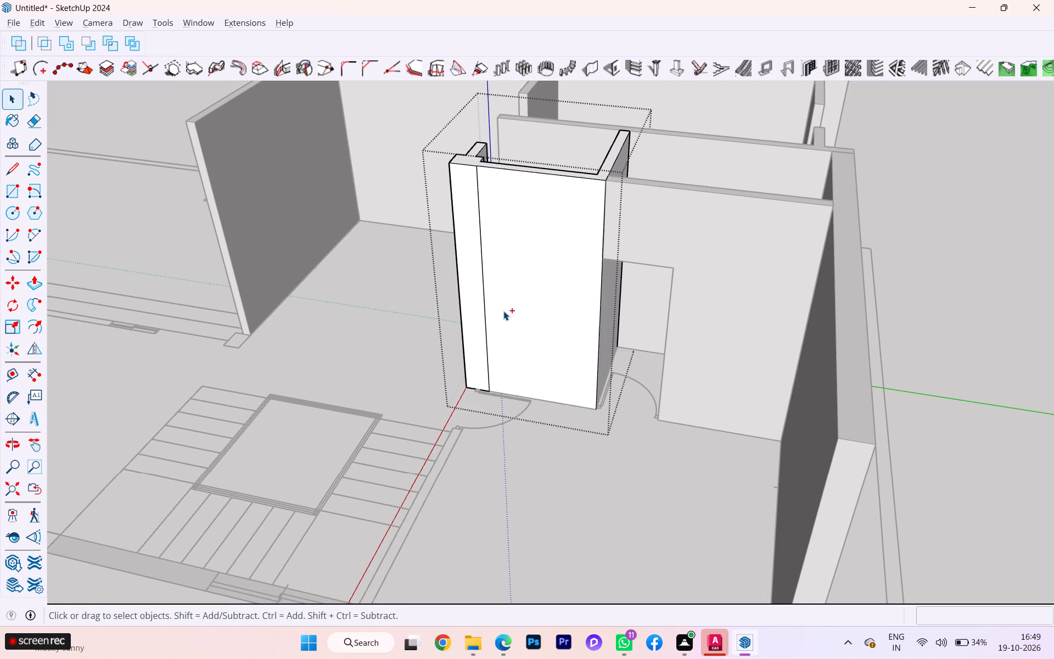
scroll(493, 305, "up", 2)
scroll(492, 305, "down", 1)
scroll(492, 304, "up", 1)
key("e")
left_click(481, 284)
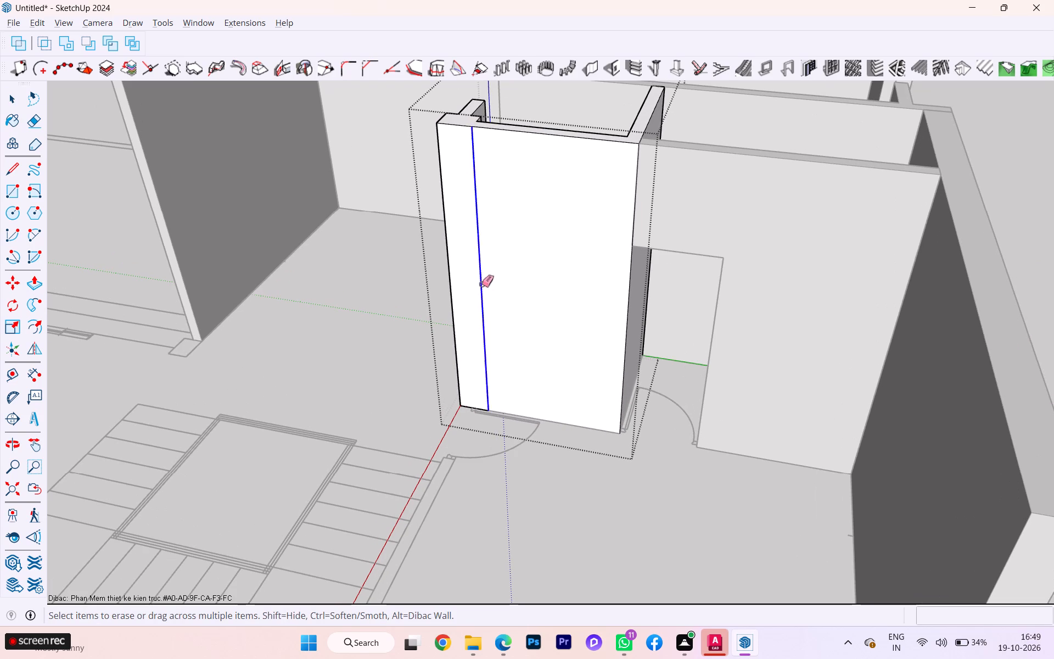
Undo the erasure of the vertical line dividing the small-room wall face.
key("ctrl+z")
Push/Pull the narrow strip beside the vertical dividing line flush with the rest of the small-room wall face.
scroll(490, 308, "down", 1)
scroll(490, 308, "up", 1)
scroll(490, 308, "down", 1)
middle_click_drag(492, 319, 528, 396)
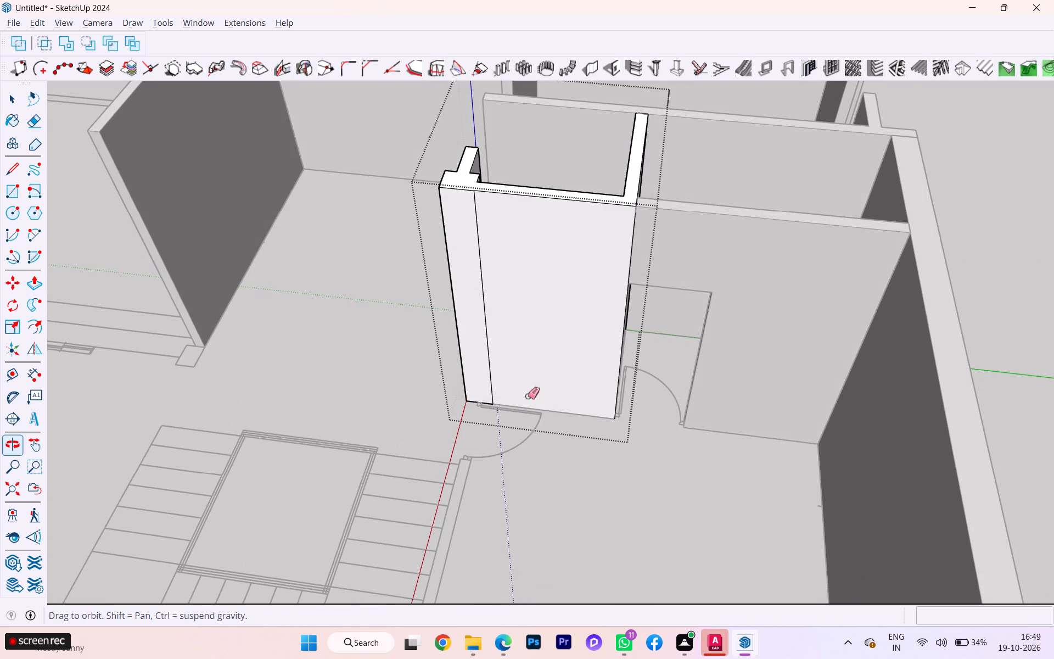
scroll(476, 263, "down", 1)
scroll(476, 260, "up", 6)
key("space")
double_click(484, 265)
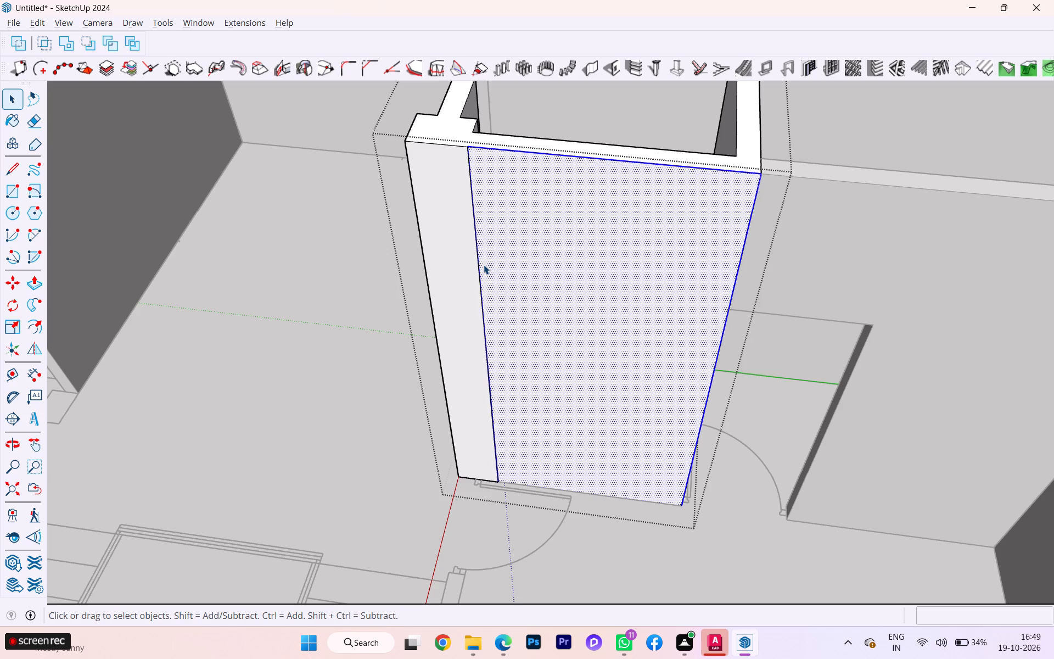
left_click(476, 274)
scroll(477, 267, "up", 2)
scroll(467, 124, "up", 3)
scroll(469, 118, "down", 2)
scroll(469, 118, "up", 6)
scroll(469, 118, "down", 1)
scroll(469, 118, "up", 2)
scroll(469, 118, "down", 1)
scroll(469, 118, "up", 14)
scroll(466, 110, "down", 2)
scroll(466, 110, "up", 2)
middle_click_drag(447, 136, 326, 252)
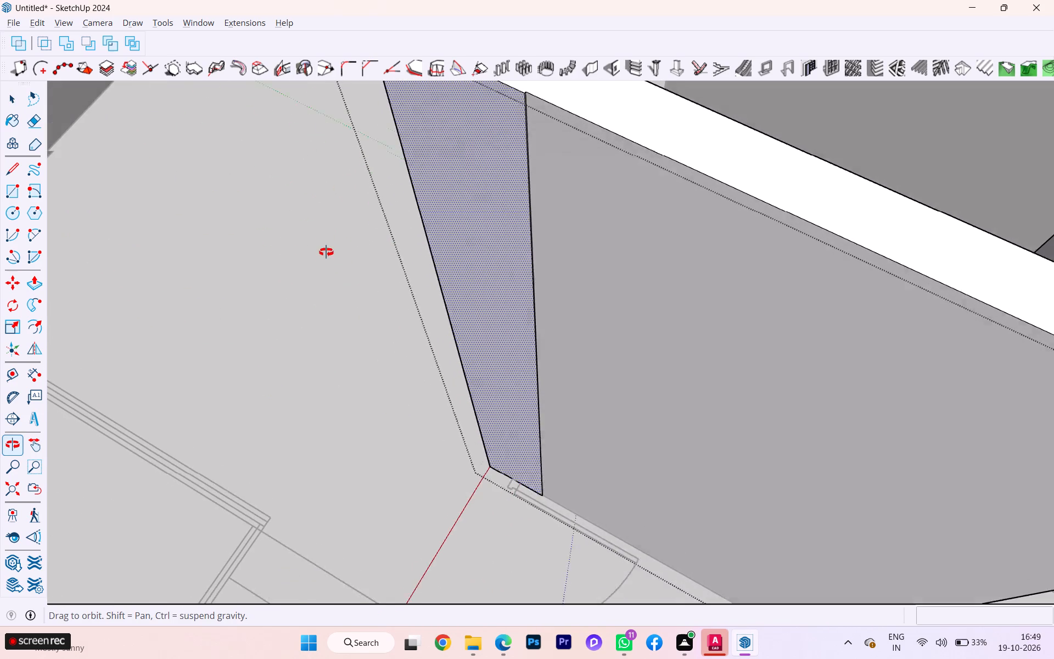
middle_click_drag(326, 252, 403, 305)
scroll(472, 191, "up", 2)
scroll(458, 132, "down", 1)
scroll(457, 129, "up", 3)
scroll(456, 113, "down", 6)
scroll(456, 112, "up", 2)
scroll(456, 110, "down", 1)
middle_click_drag(461, 123, 681, 165)
scroll(636, 175, "up", 6)
scroll(194, 211, "up", 8)
scroll(215, 247, "down", 1)
scroll(215, 247, "up", 3)
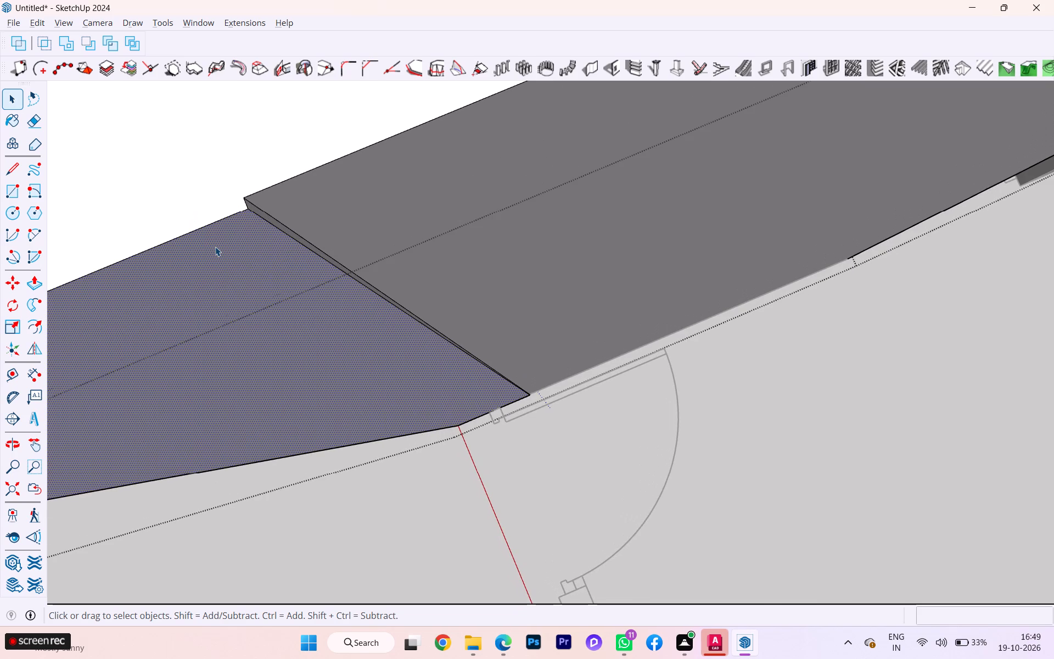
key("p")
left_click(216, 247)
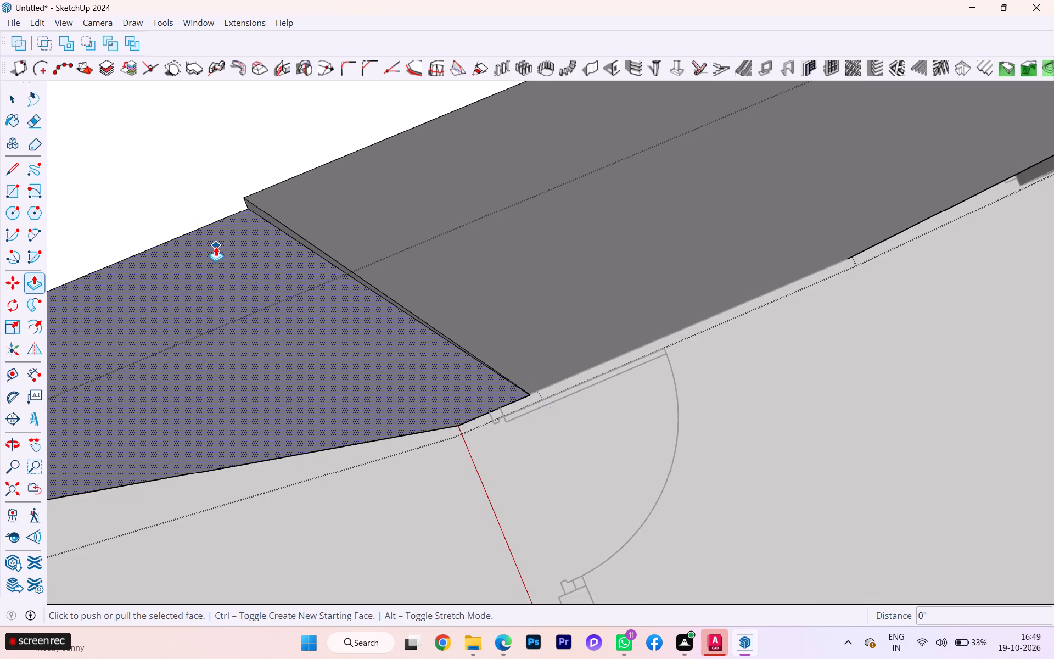
left_click(254, 195)
key("space")
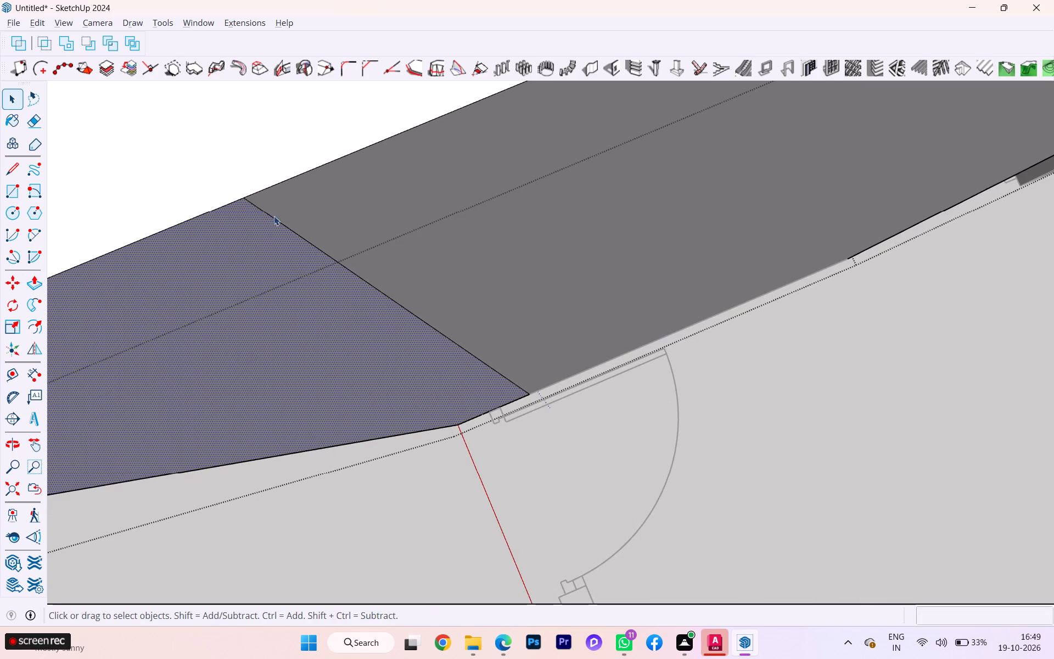
left_click(567, 418)
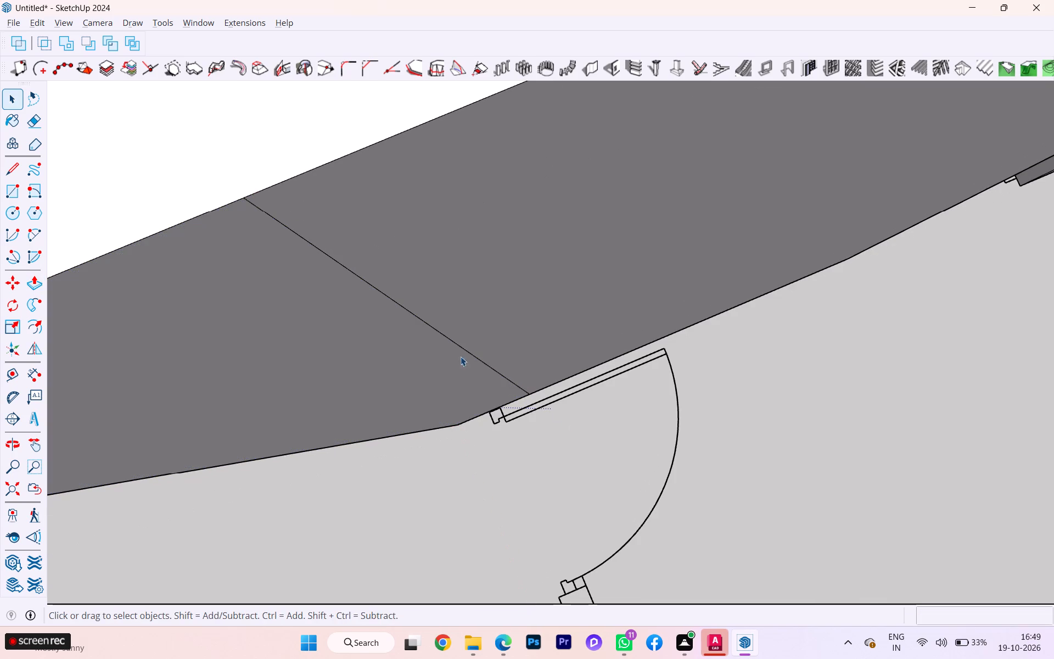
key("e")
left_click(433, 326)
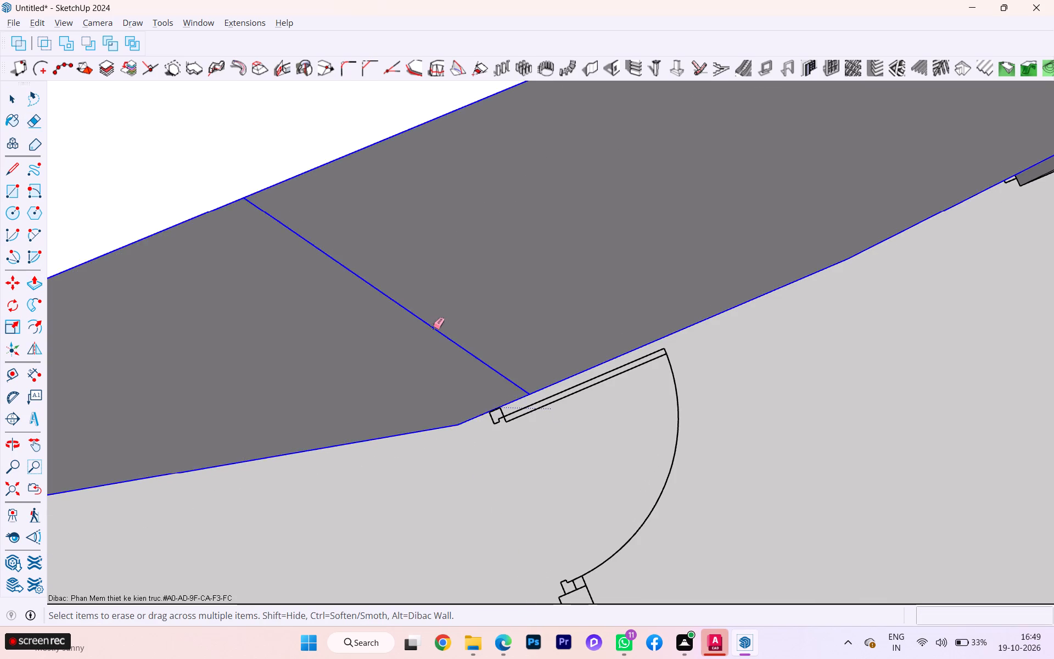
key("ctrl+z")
Inside the small-room wall group, erase the vertical line between the two flush wall faces.
key("space")
double_click(434, 319)
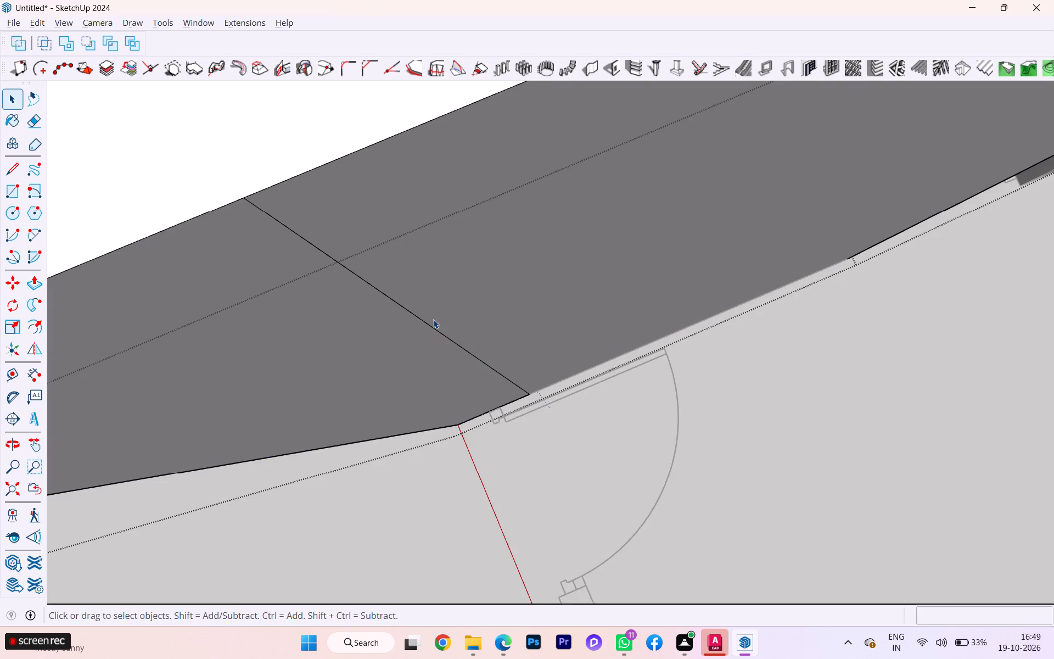
key("e")
left_click(428, 322)
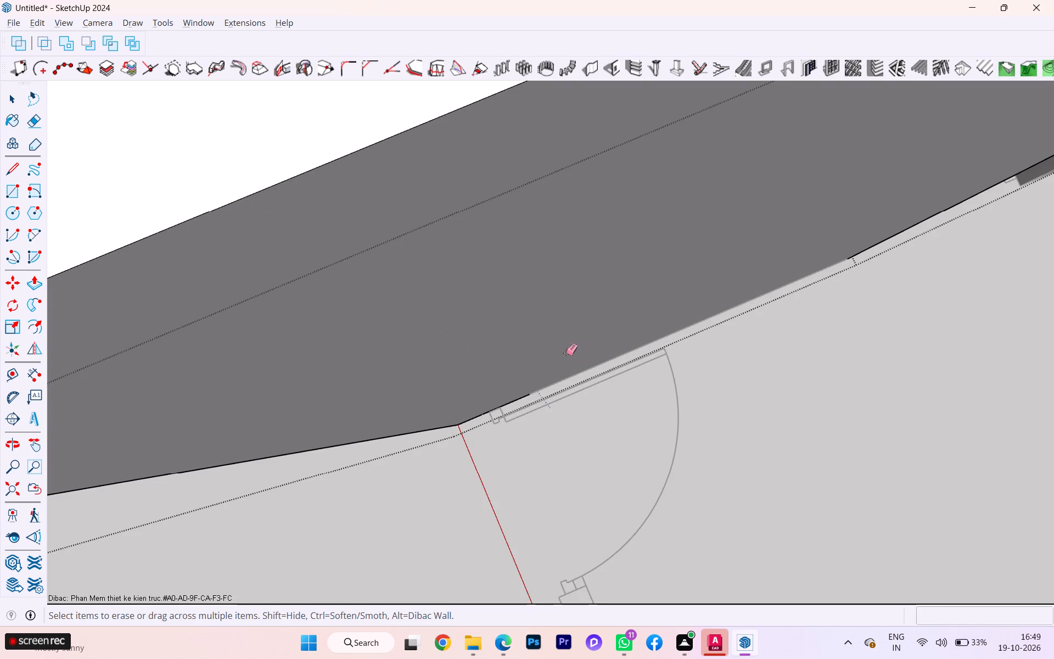
key("space")
left_click(735, 387)
Examine the small-room walls and their junctions with the surrounding ground-floor walls and door openings.
scroll(714, 359, "down", 4)
scroll(675, 347, "up", 1)
scroll(671, 345, "down", 5)
middle_click_drag(558, 322, 660, 197)
scroll(324, 383, "down", 3)
left_click(337, 393)
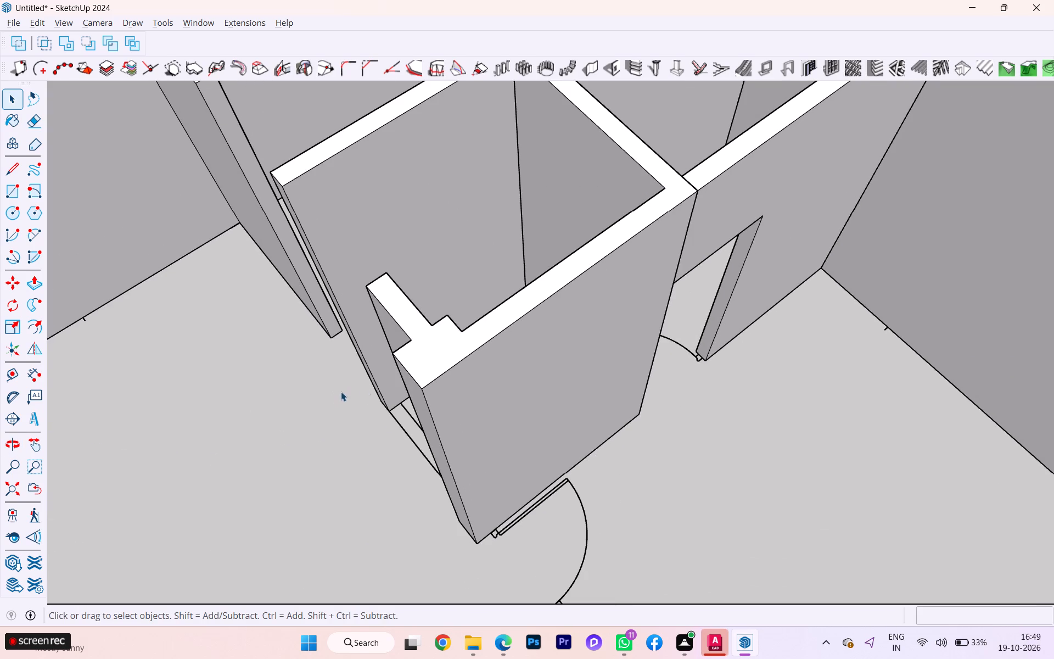
scroll(424, 389, "down", 2)
middle_click_drag(454, 390, 588, 303)
scroll(502, 343, "down", 7)
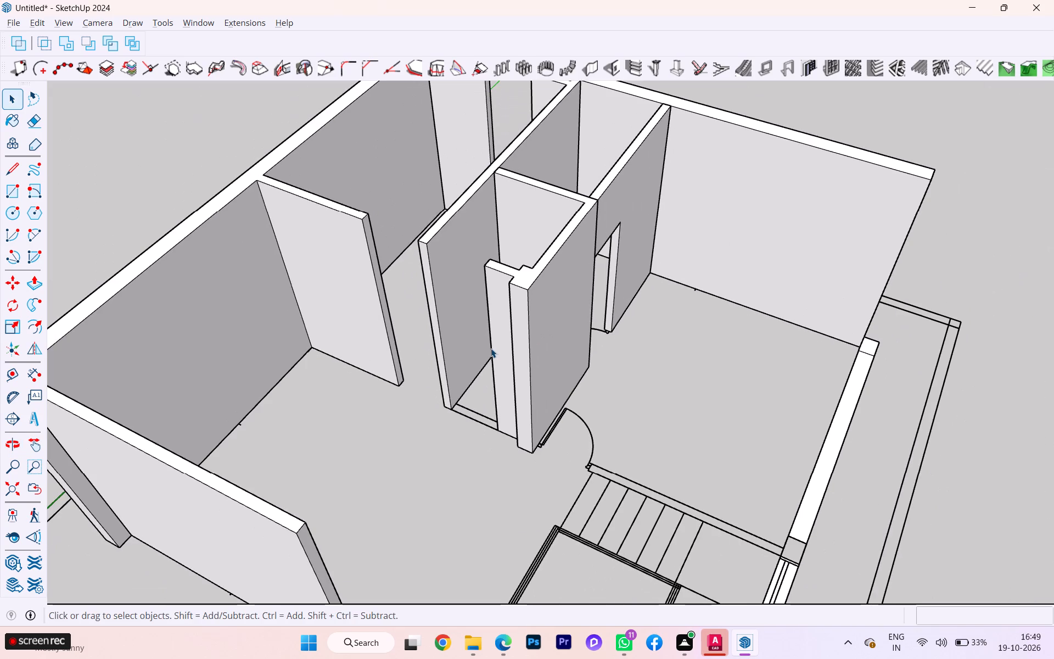
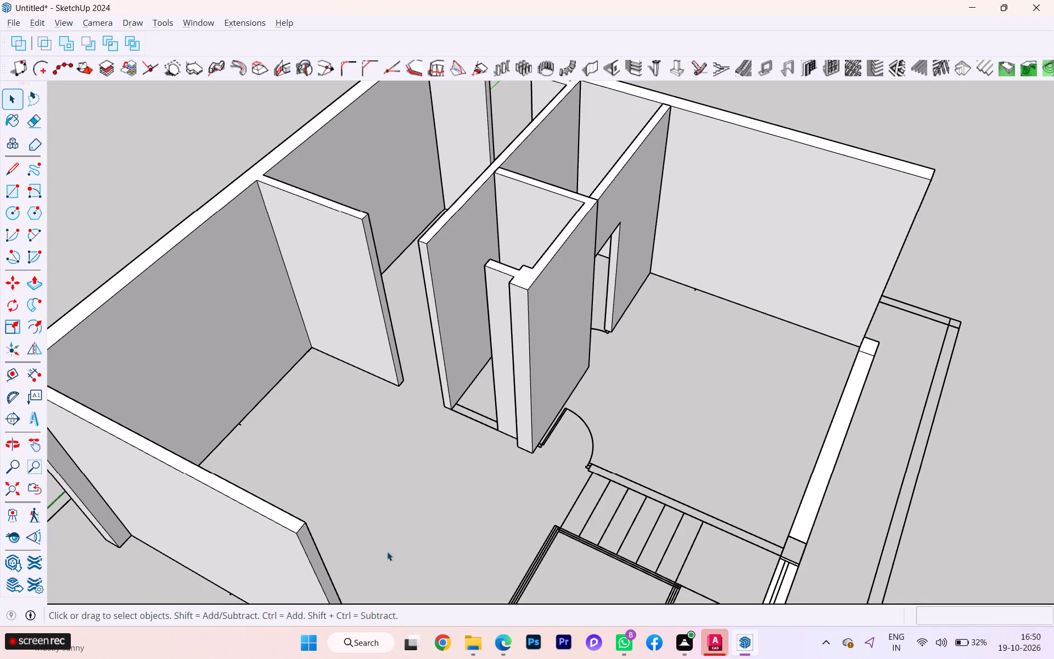
Inside the wall group beside the outer door opening, copy the stub wall end's top edge 3' straight down.
left_click(463, 579)
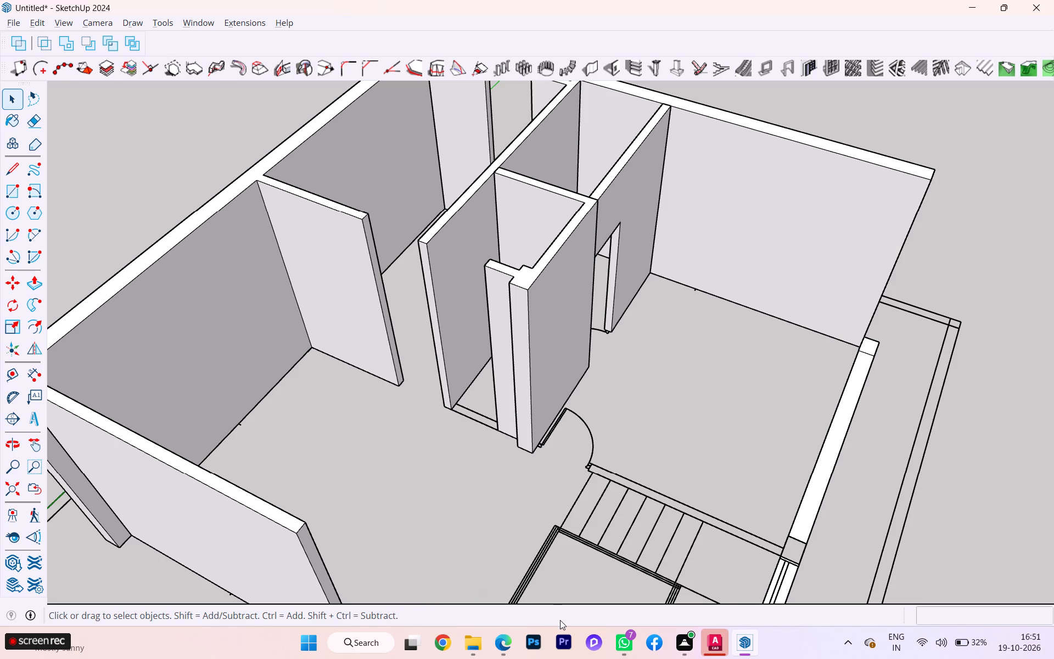
left_click(461, 487)
scroll(427, 422, "up", 2)
scroll(428, 422, "down", 3)
scroll(442, 446, "up", 1)
scroll(442, 448, "down", 1)
middle_click_drag(489, 470, 562, 483)
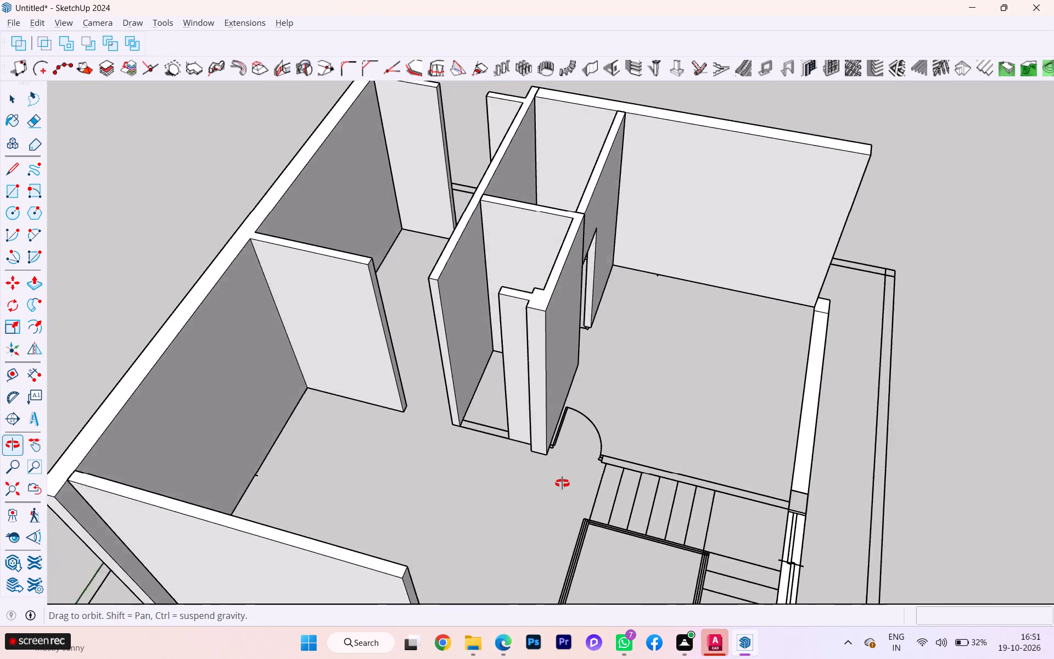
middle_click_drag(562, 483, 602, 483)
scroll(433, 401, "up", 1)
scroll(431, 400, "down", 2)
middle_click_drag(428, 404, 482, 403)
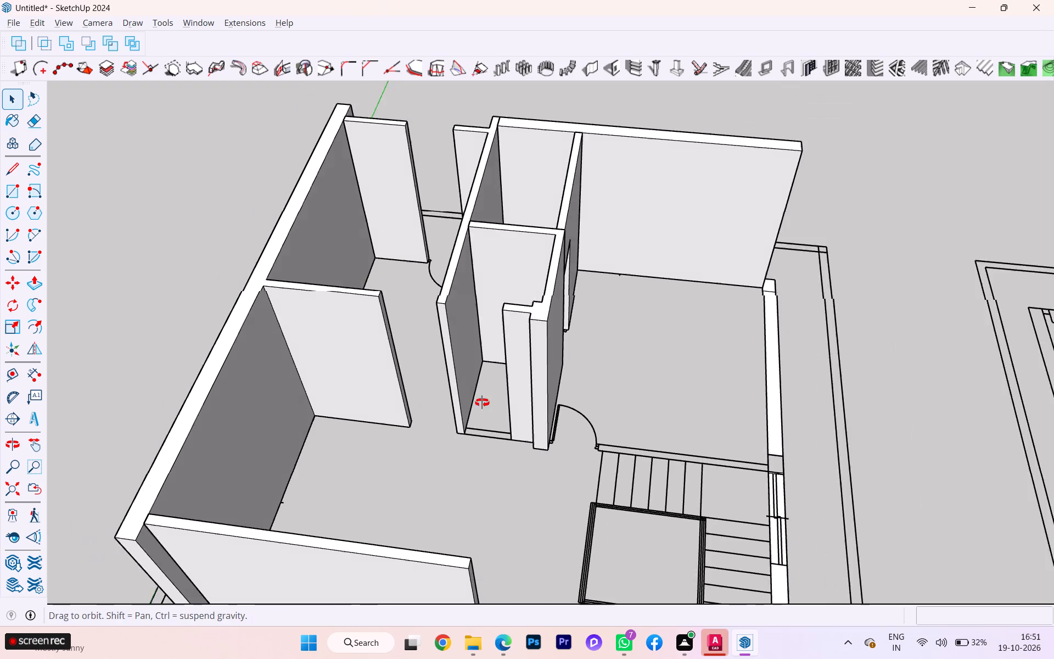
middle_click_drag(482, 403, 716, 412)
scroll(332, 285, "up", 3)
scroll(331, 285, "down", 1)
scroll(331, 285, "up", 4)
scroll(338, 281, "down", 1)
middle_click_drag(345, 284, 435, 300)
scroll(402, 280, "up", 3)
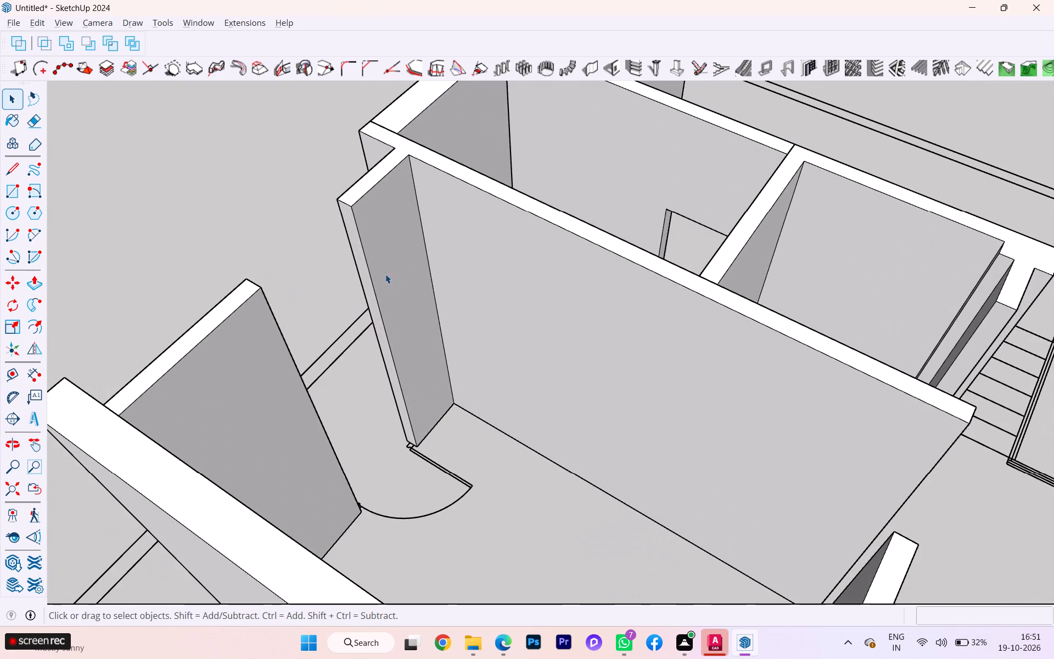
left_click(363, 276)
double_click(364, 266)
left_click(360, 248)
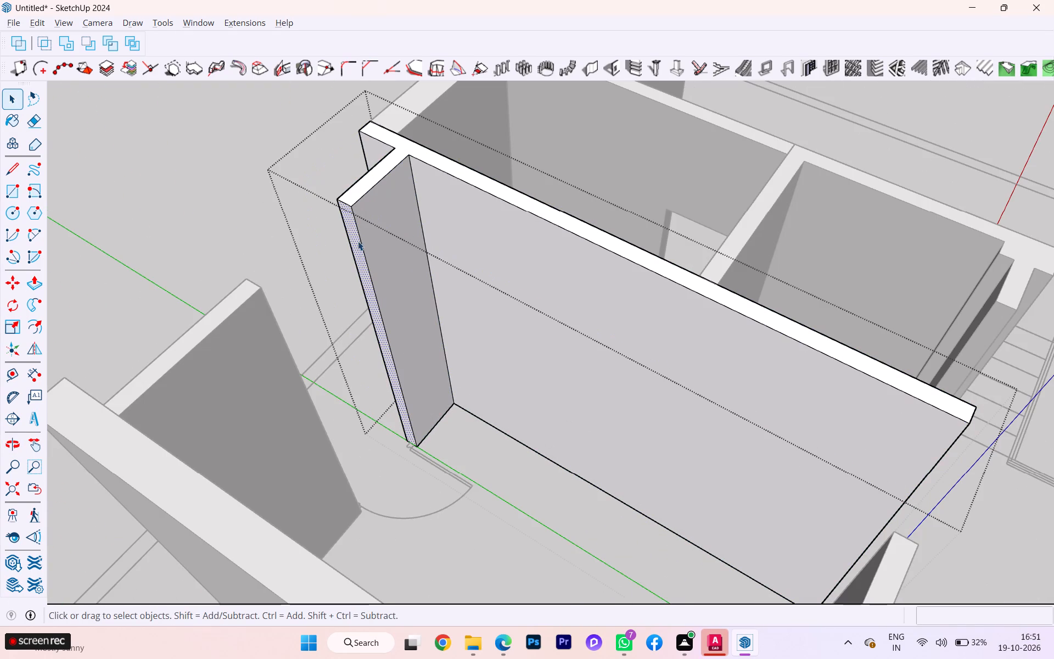
left_click(347, 203)
key("m")
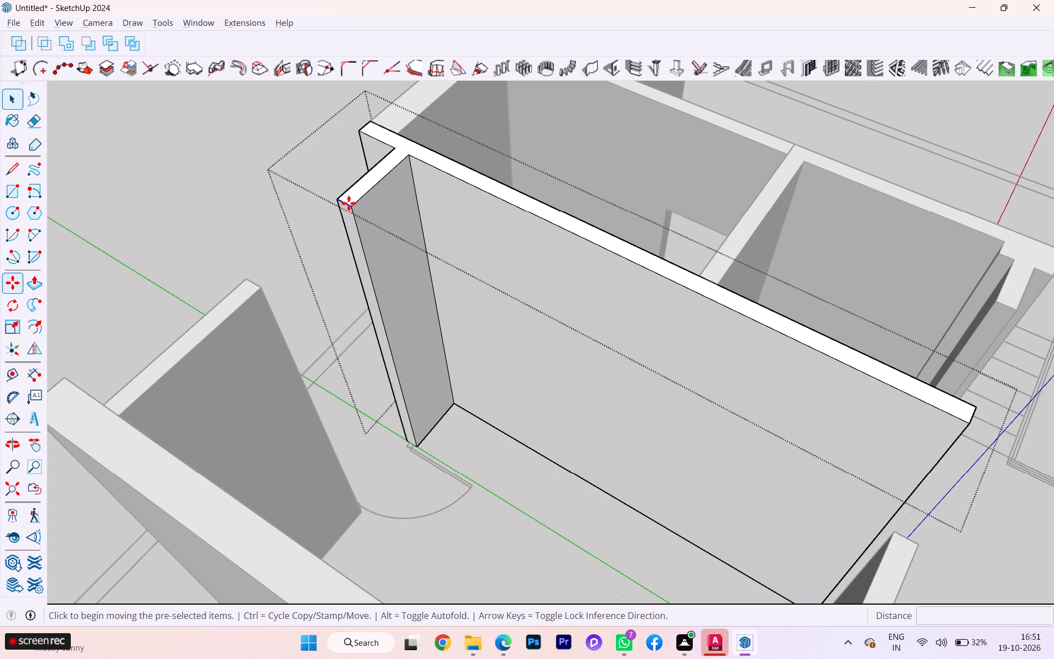
key("Return")
left_click(349, 206)
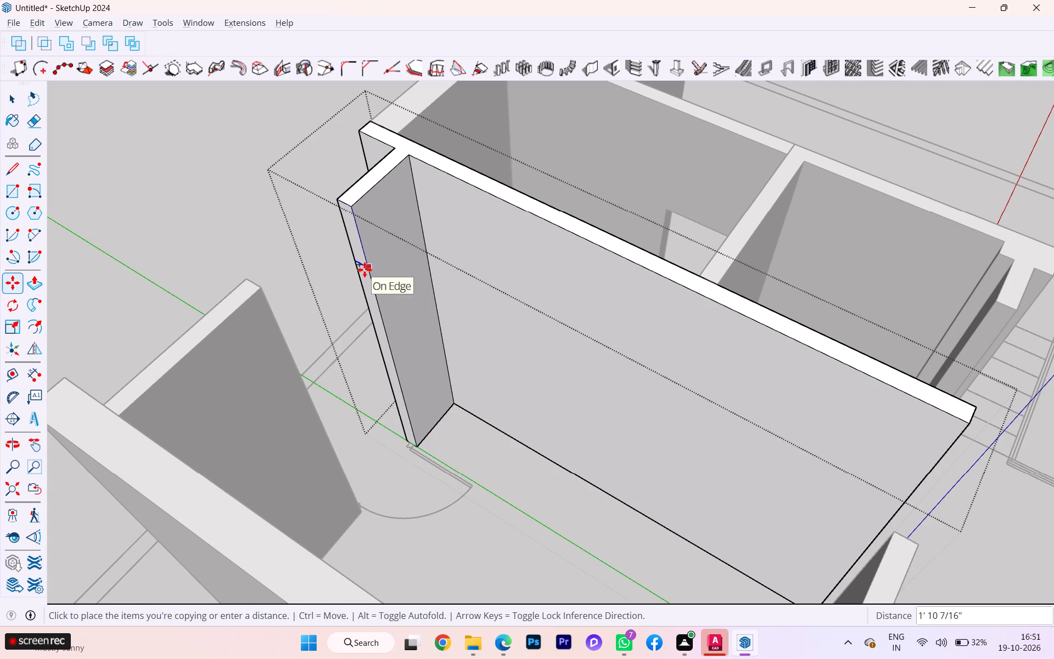
key("Up")
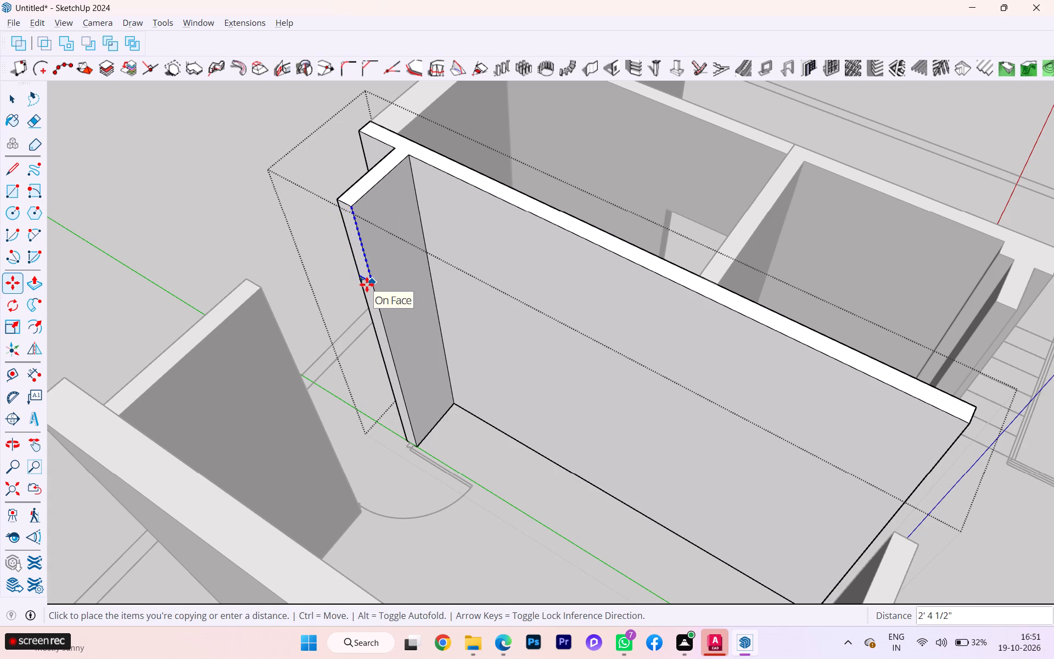
key("3")
key("apostrophe")
key("Return")
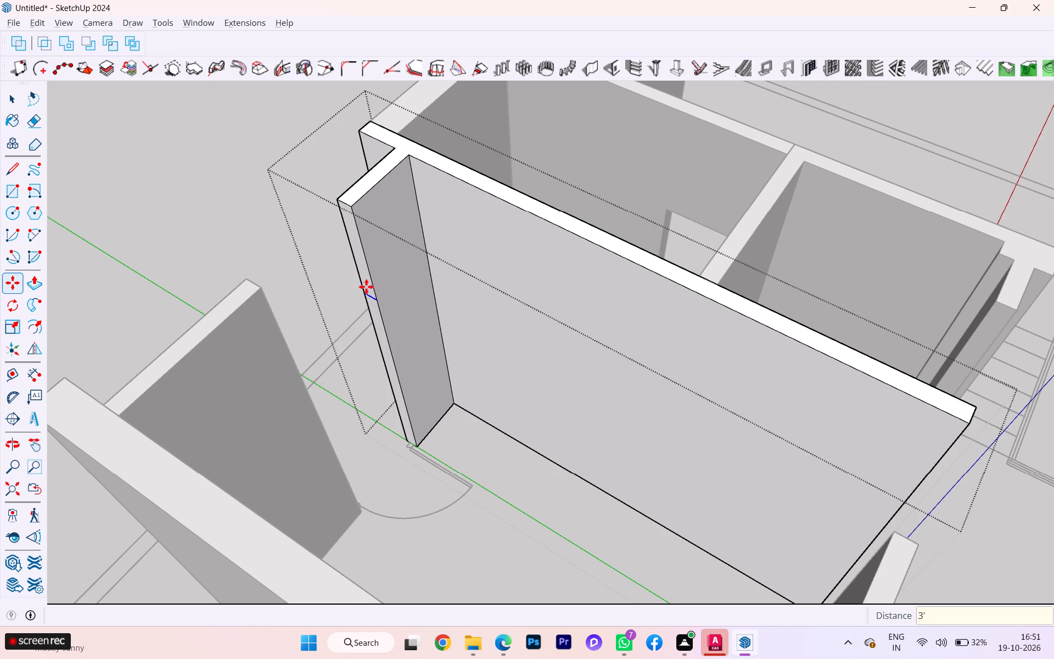
key("Return")
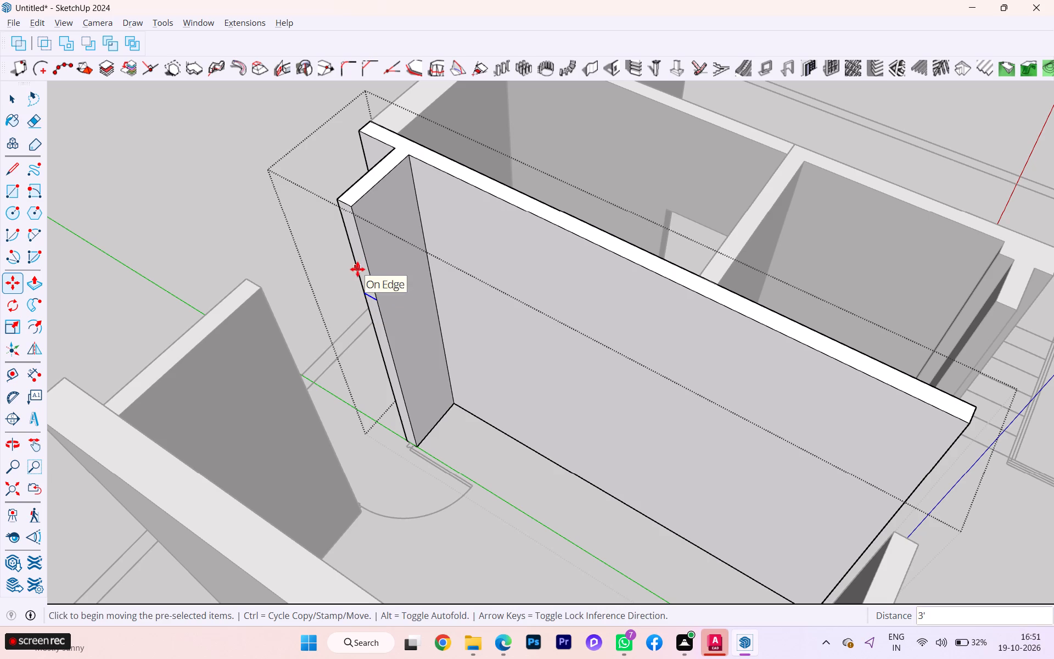
Push/Pull the upper part of the stub wall's end face 2' 6" across the door opening to the facing wall, and close the group.
key("p")
left_click(358, 248)
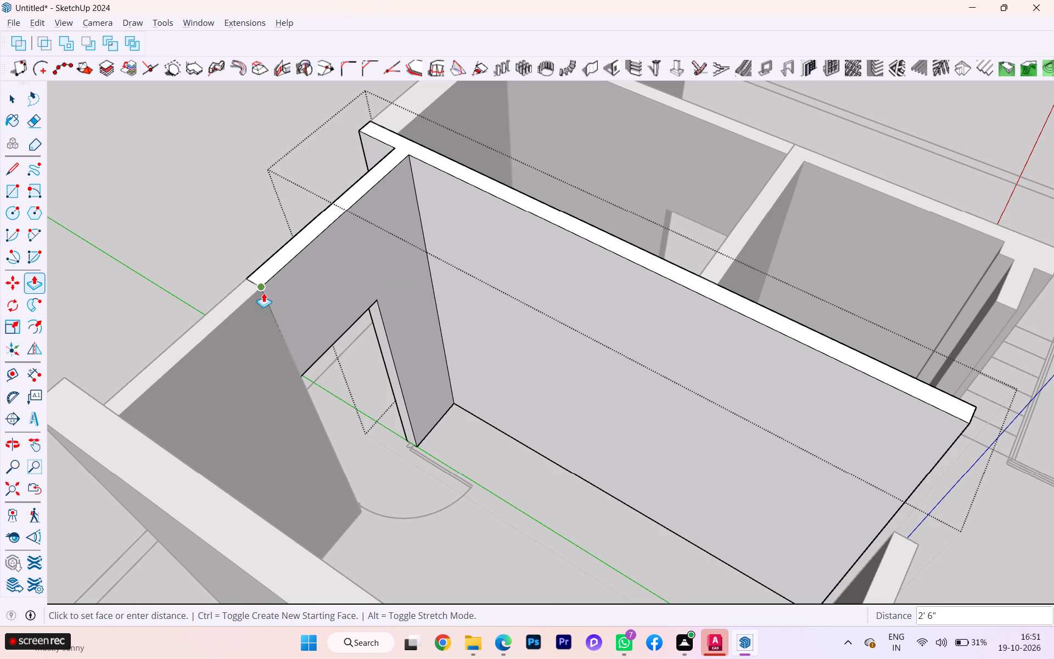
left_click(263, 293)
key("space")
left_click(239, 238)
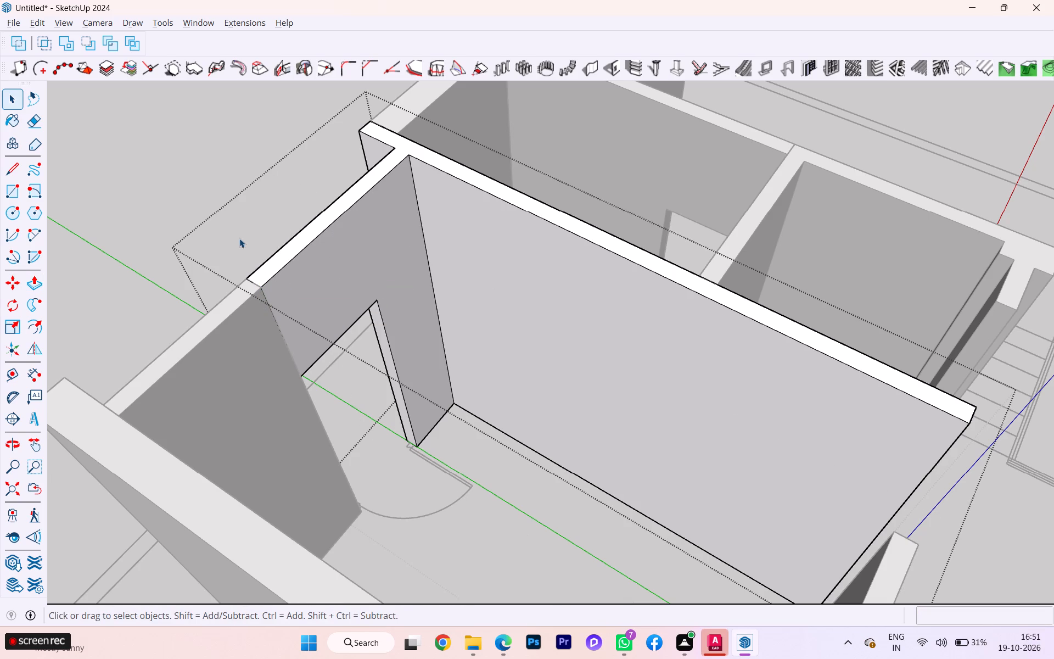
scroll(346, 295, "down", 10)
left_click(758, 479)
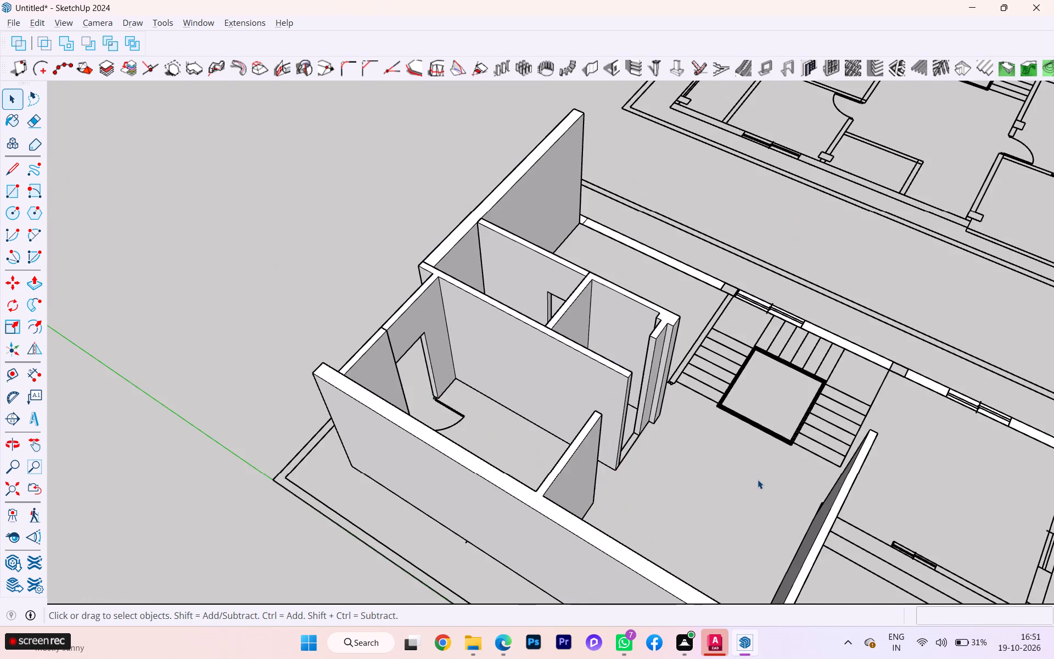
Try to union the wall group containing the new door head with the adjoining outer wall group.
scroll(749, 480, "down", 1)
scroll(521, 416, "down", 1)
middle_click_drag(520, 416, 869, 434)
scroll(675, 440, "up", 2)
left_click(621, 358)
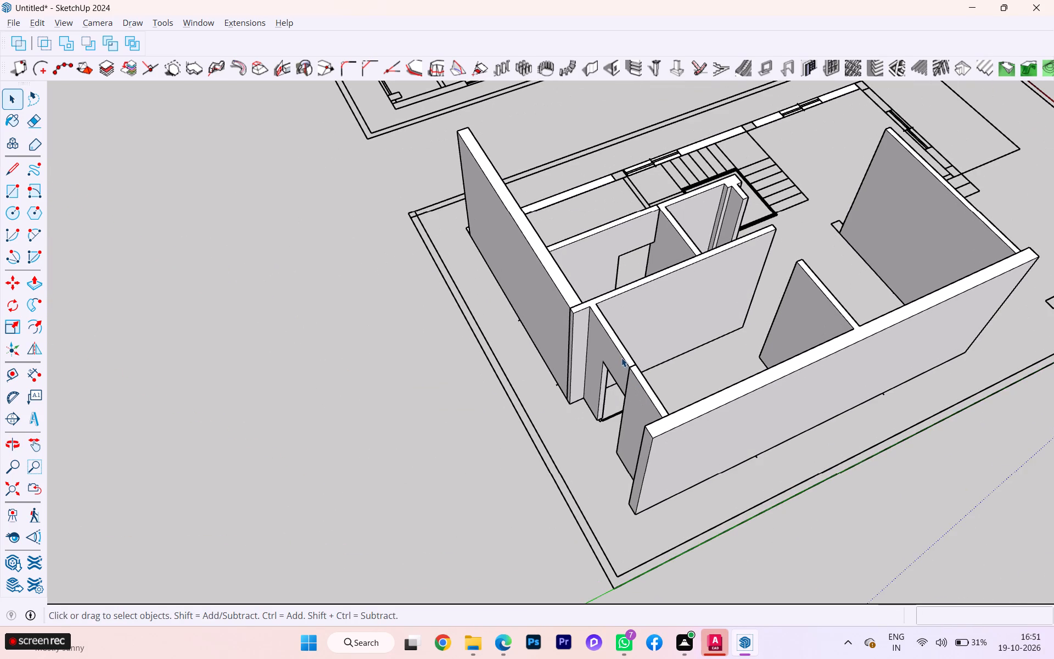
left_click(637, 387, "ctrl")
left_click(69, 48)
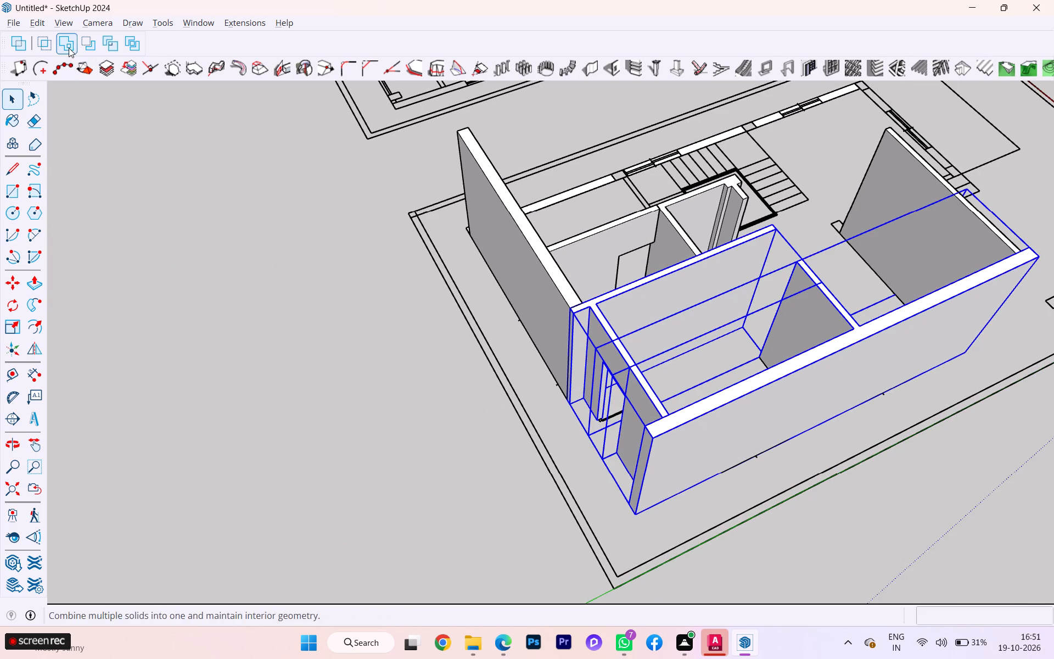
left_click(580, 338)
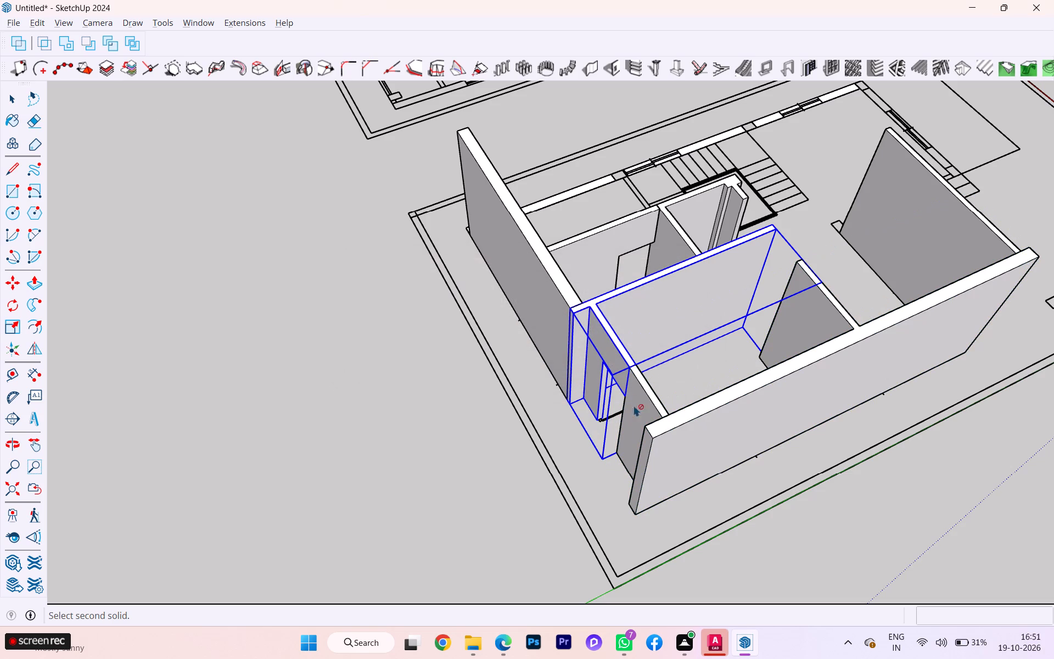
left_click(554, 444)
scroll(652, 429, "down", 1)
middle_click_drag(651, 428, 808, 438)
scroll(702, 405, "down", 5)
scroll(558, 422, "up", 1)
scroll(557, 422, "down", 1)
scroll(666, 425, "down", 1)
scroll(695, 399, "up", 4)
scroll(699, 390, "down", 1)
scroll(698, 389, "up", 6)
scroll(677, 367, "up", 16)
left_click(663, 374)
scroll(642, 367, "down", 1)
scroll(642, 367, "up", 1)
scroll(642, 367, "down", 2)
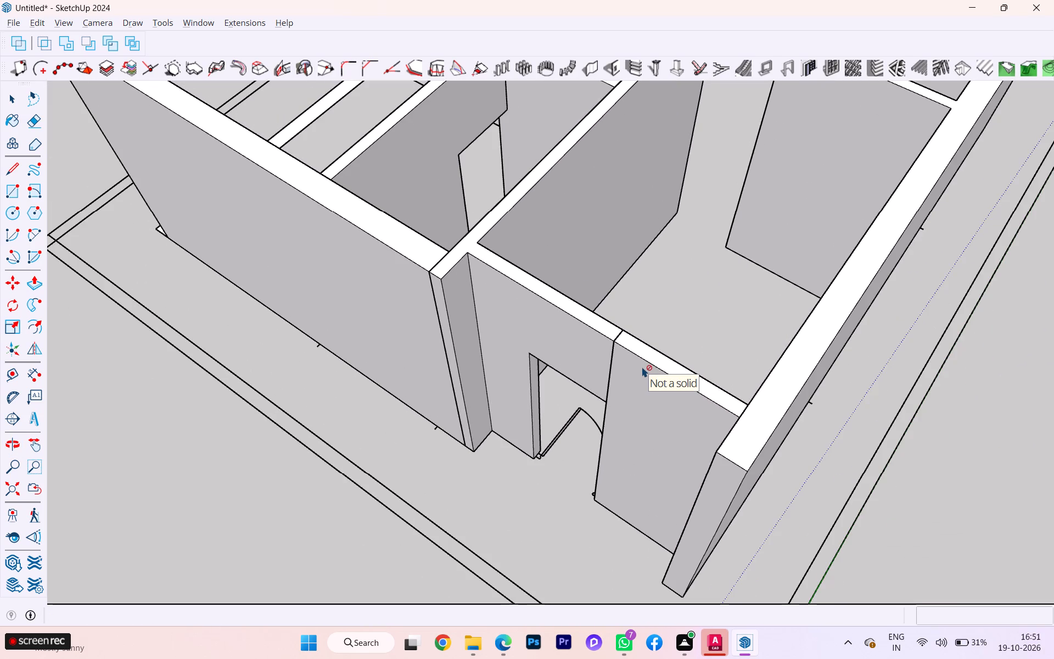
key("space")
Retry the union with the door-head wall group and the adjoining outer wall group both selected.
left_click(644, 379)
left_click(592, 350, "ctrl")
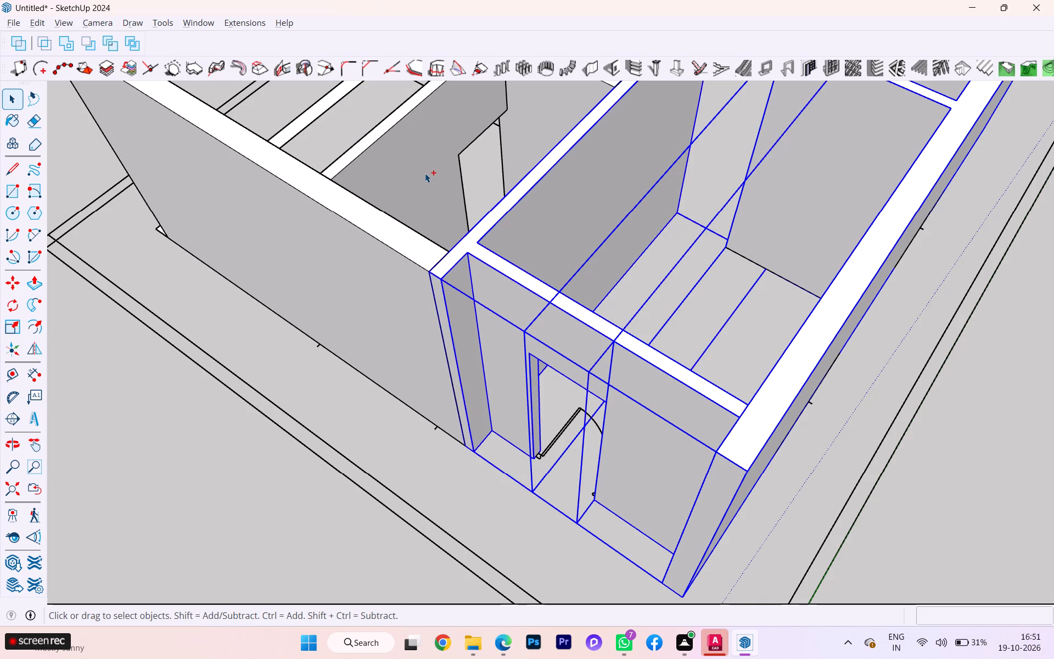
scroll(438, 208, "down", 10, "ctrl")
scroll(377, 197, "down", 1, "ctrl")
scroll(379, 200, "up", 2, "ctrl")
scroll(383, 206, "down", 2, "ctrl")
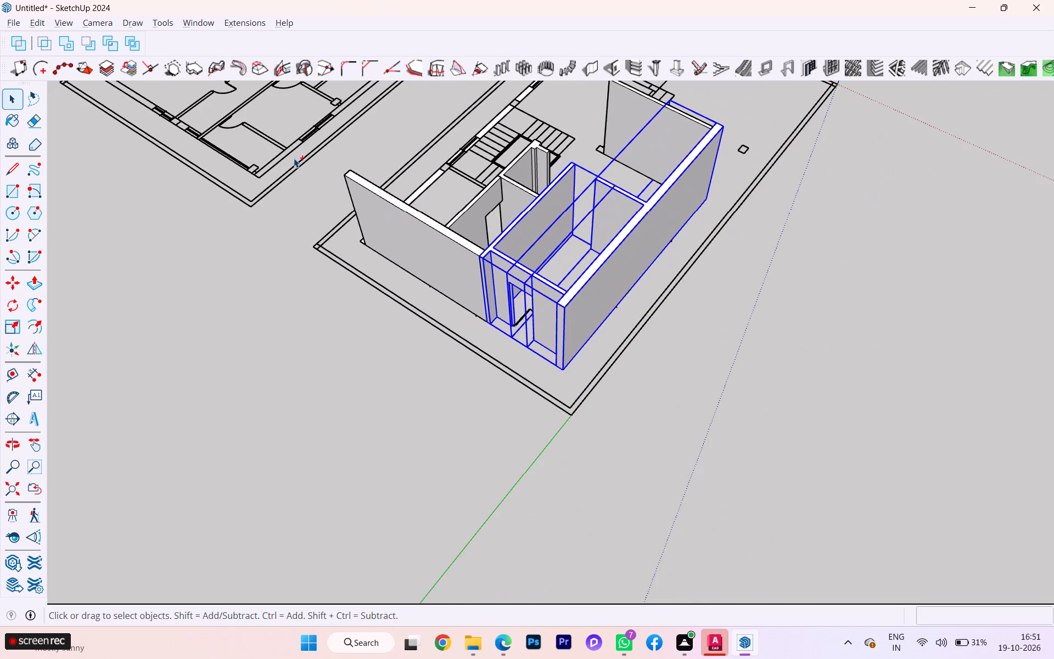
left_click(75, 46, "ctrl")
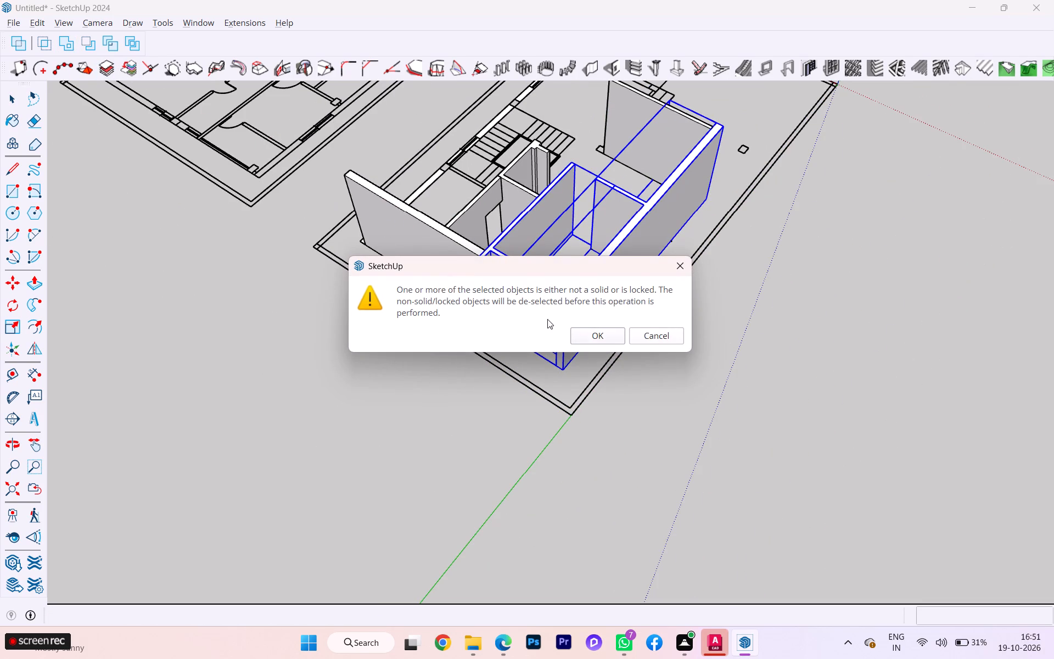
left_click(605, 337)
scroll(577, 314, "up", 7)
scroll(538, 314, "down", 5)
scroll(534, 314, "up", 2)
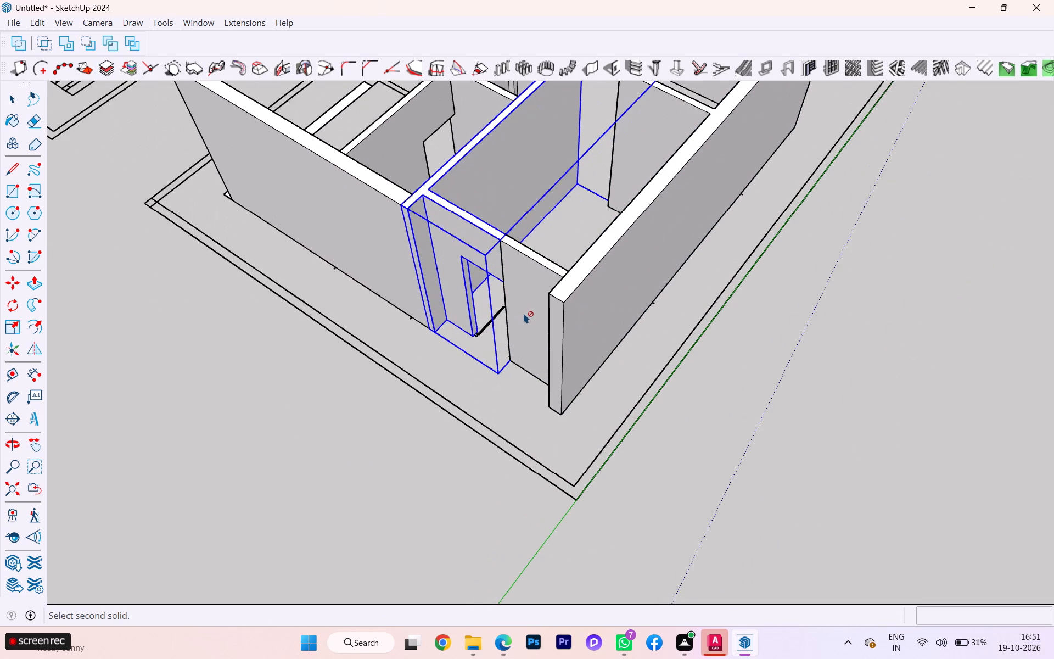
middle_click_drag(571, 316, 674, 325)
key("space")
Examine the door-head and outer wall groups and the joint where they meet above the door opening.
left_click(558, 297)
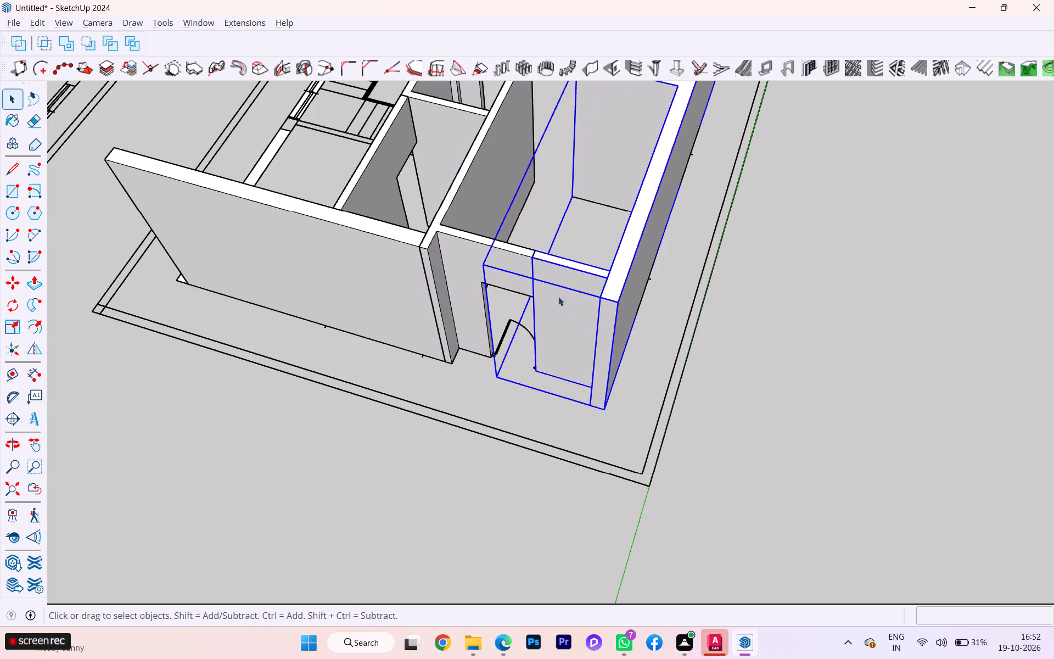
middle_click_drag(556, 294, 728, 305, "ctrl")
scroll(624, 292, "down", 4)
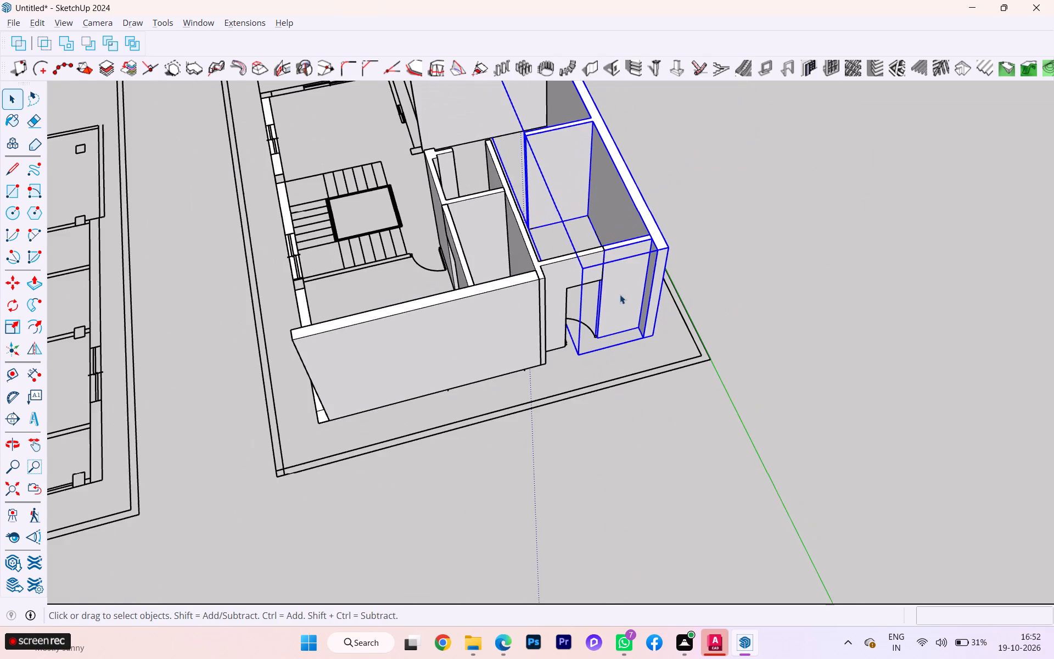
scroll(619, 295, "down", 3)
double_click(604, 283)
left_click(606, 325)
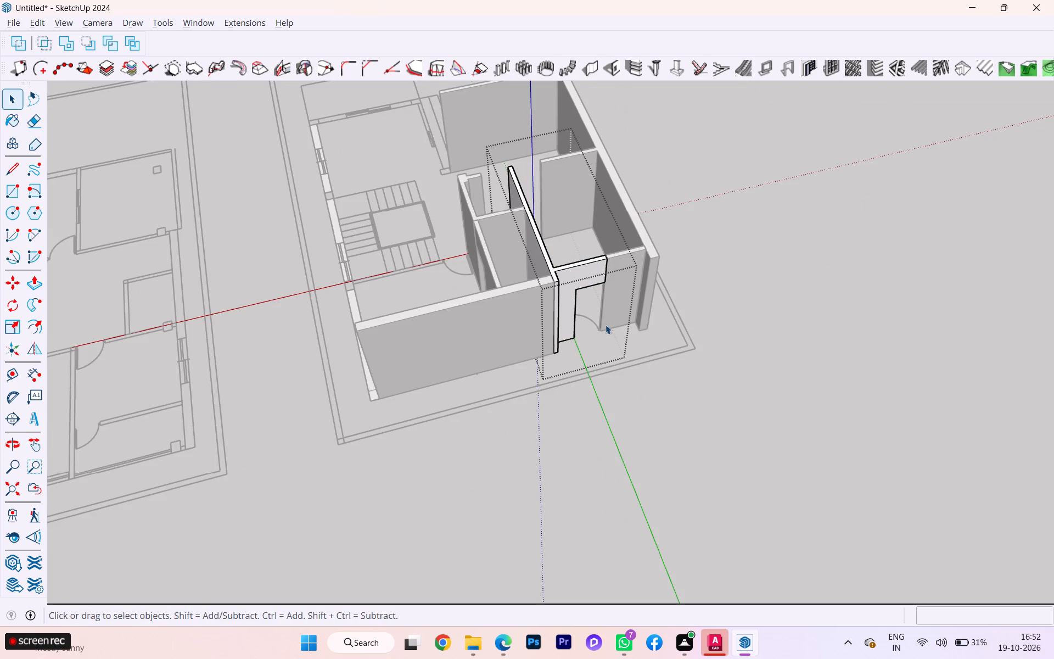
left_click(584, 271)
left_click(622, 397)
left_click(576, 264)
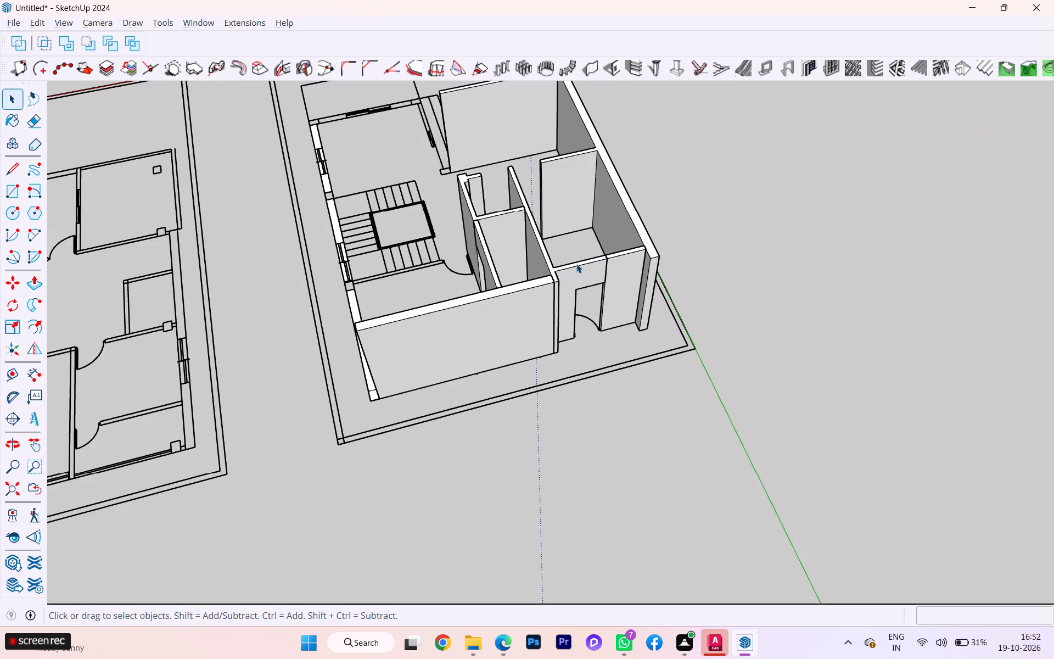
scroll(574, 266, "up", 6)
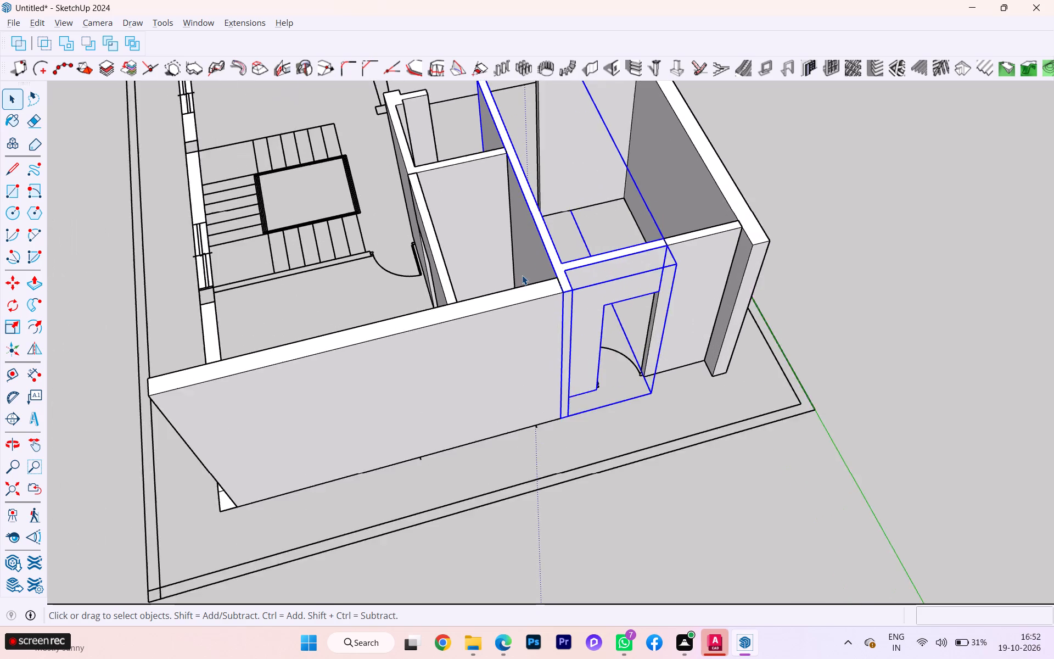
scroll(515, 277, "up", 2)
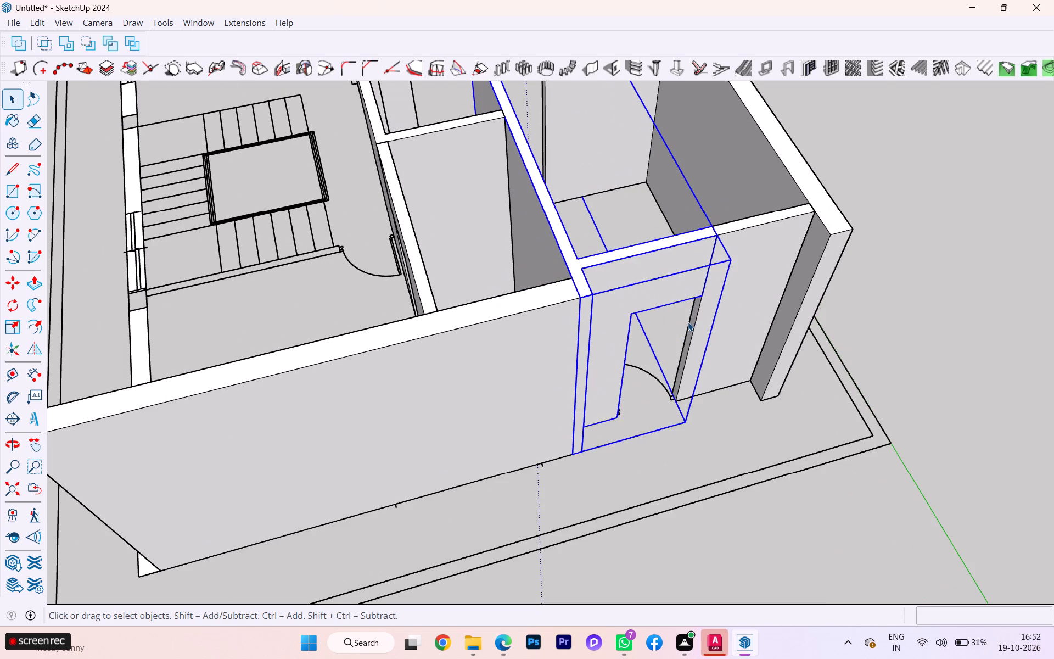
scroll(706, 298, "up", 1)
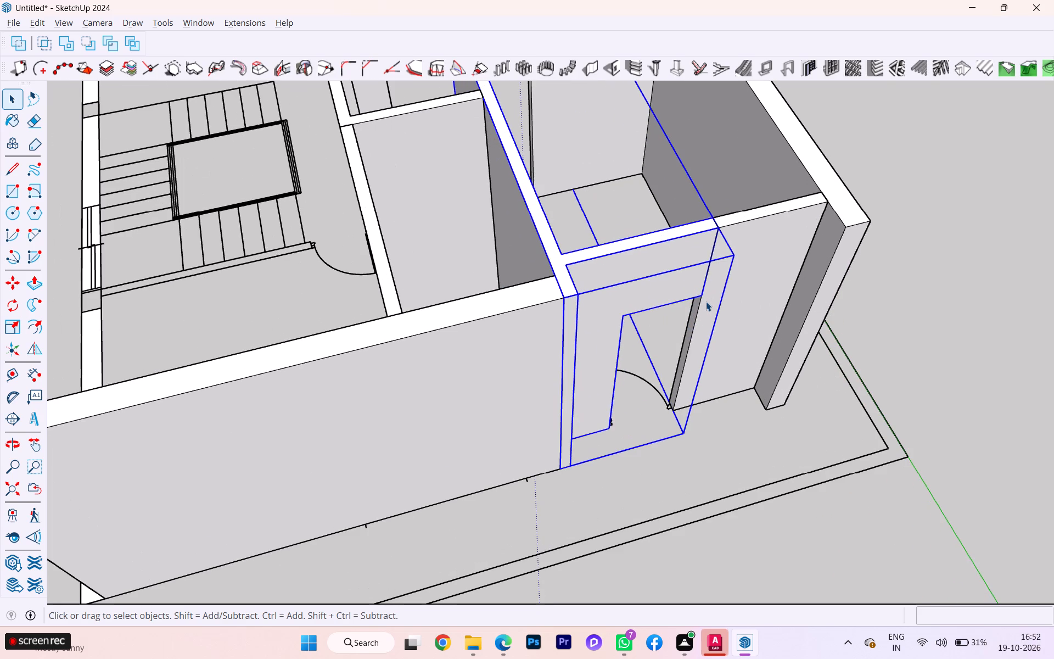
left_click(706, 301)
scroll(708, 266, "up", 1)
middle_click_drag(668, 272, 485, 294)
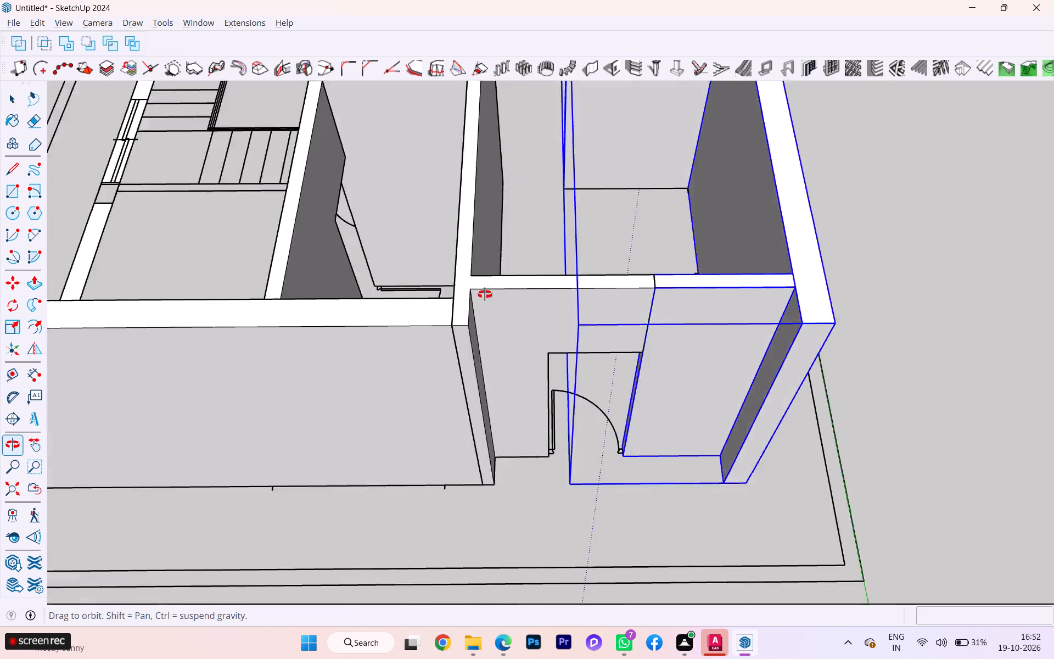
middle_click_drag(485, 294, 461, 299)
scroll(631, 313, "up", 4)
scroll(626, 318, "down", 1)
scroll(623, 320, "up", 9)
scroll(468, 302, "down", 3)
scroll(468, 301, "up", 10)
scroll(479, 300, "down", 1)
scroll(479, 300, "up", 3)
scroll(502, 294, "down", 2)
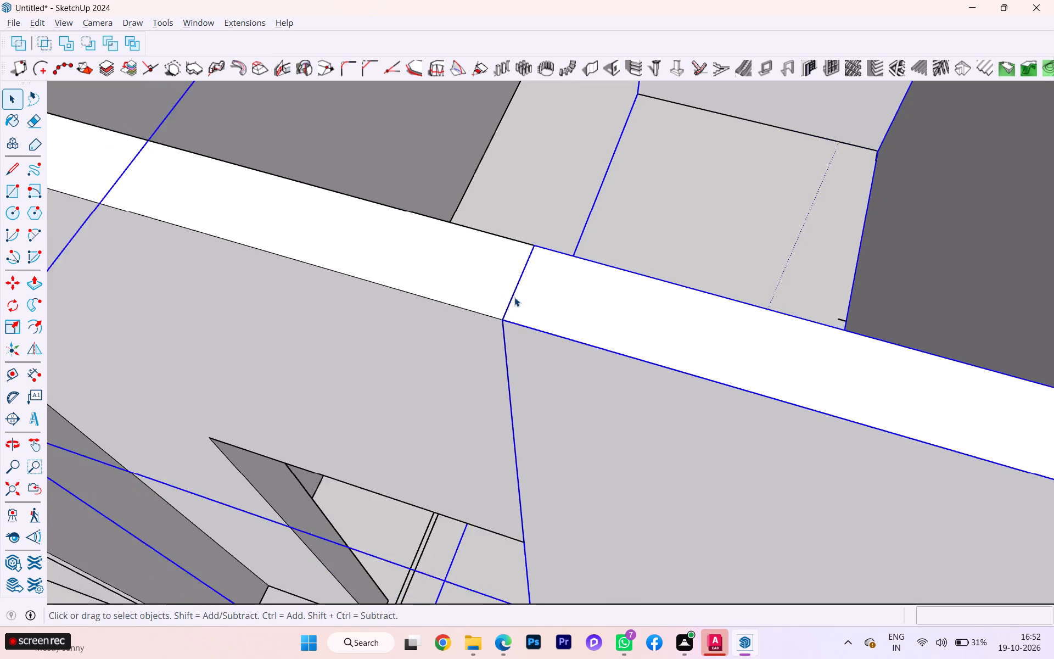
middle_click_drag(516, 297, 597, 211)
scroll(586, 226, "up", 1)
scroll(597, 213, "down", 9)
scroll(584, 257, "up", 1)
scroll(575, 275, "down", 2)
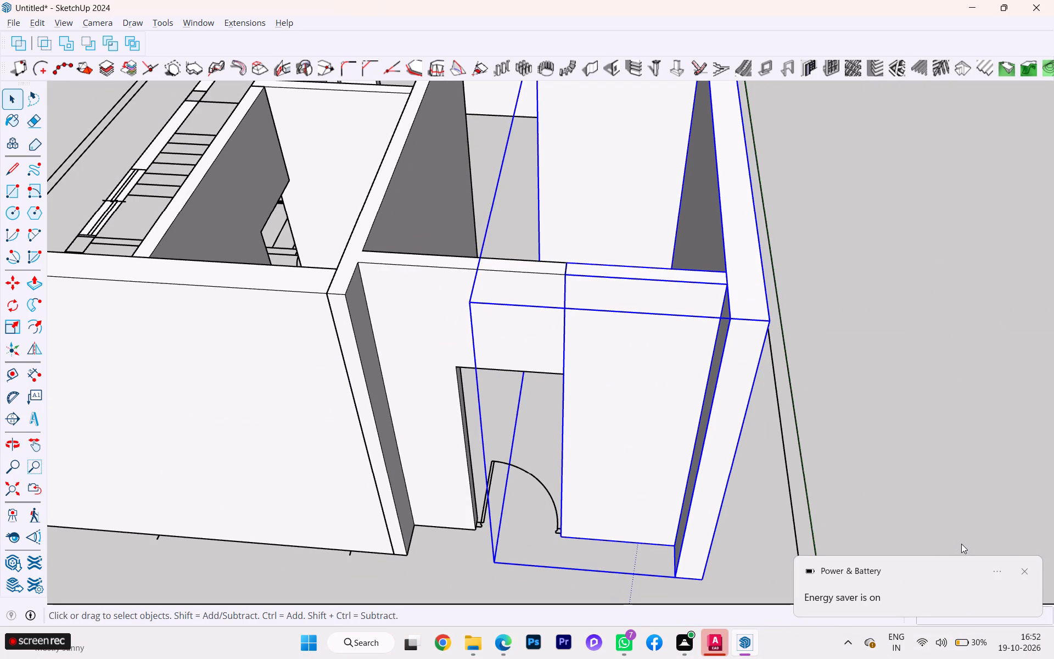
Dismiss the energy saver and panel power saving notifications.
left_click(1026, 566)
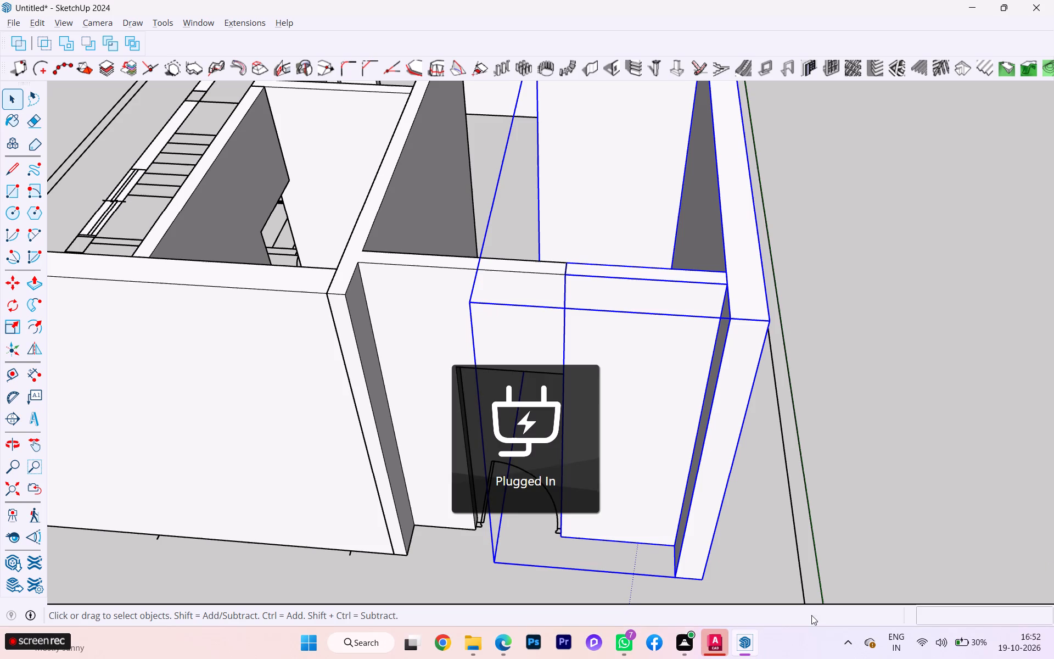
scroll(749, 481, "down", 1)
scroll(748, 480, "up", 1)
scroll(748, 479, "down", 5)
scroll(688, 539, "down", 2)
scroll(686, 539, "up", 2)
scroll(684, 539, "down", 1)
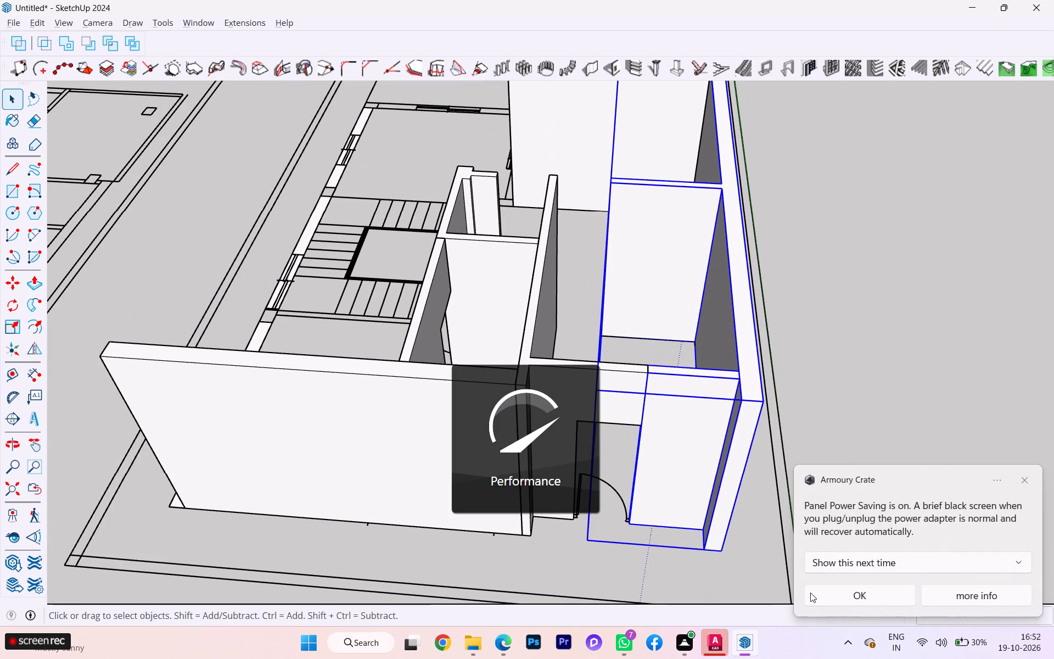
left_click(867, 594)
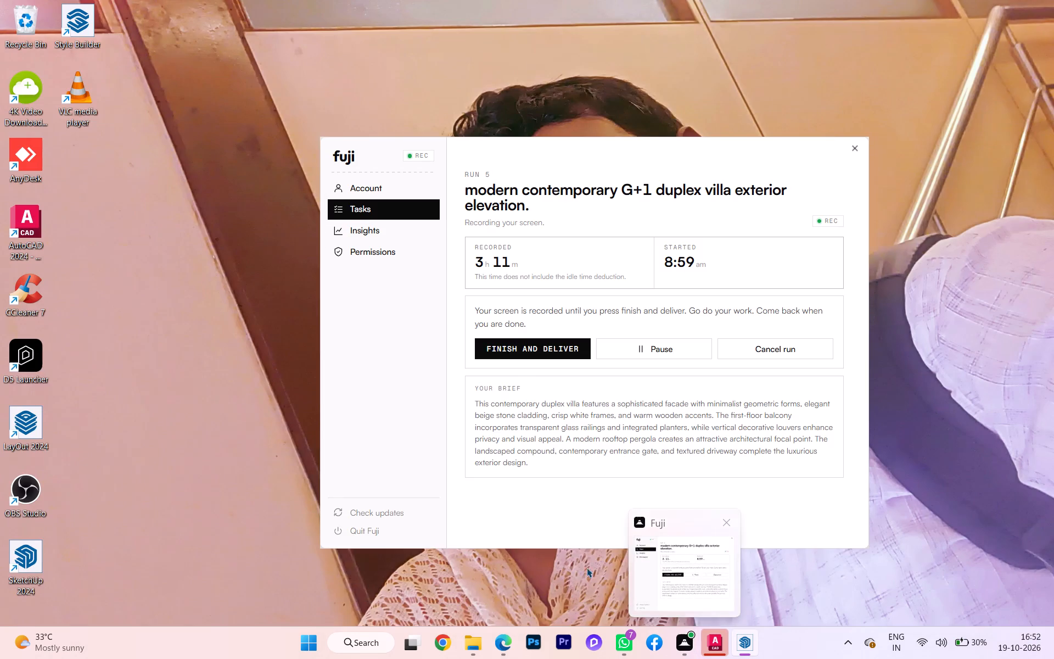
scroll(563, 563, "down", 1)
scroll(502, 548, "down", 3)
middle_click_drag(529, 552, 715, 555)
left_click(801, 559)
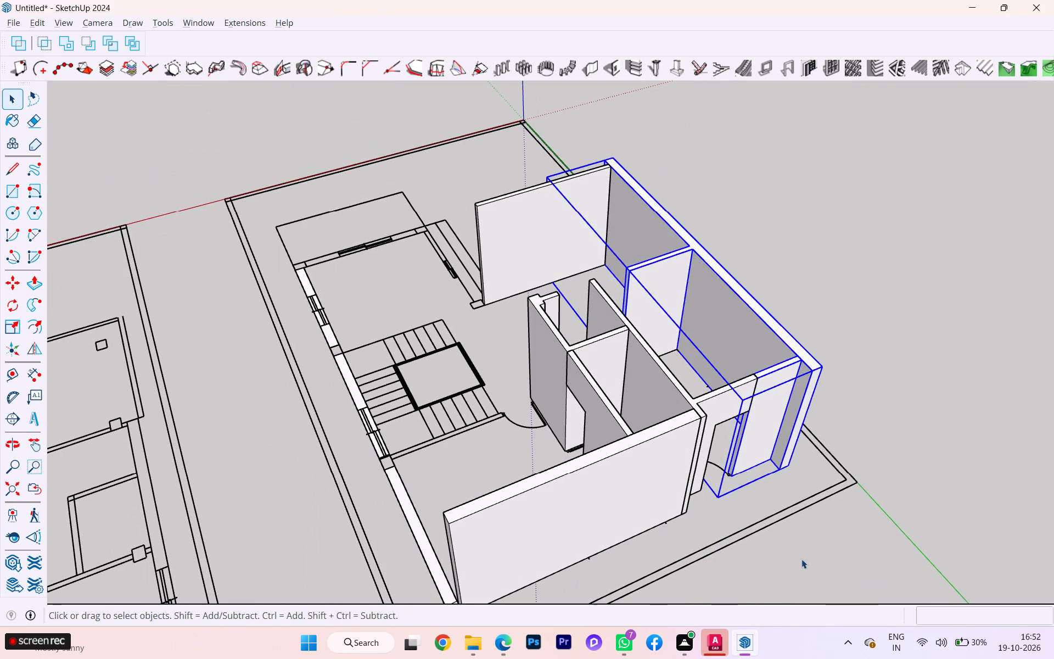
Push/Pull the long outer wall strips beside the staircase up to the height of the adjoining end wall.
scroll(632, 547, "down", 2)
scroll(632, 547, "up", 1)
scroll(631, 547, "down", 2)
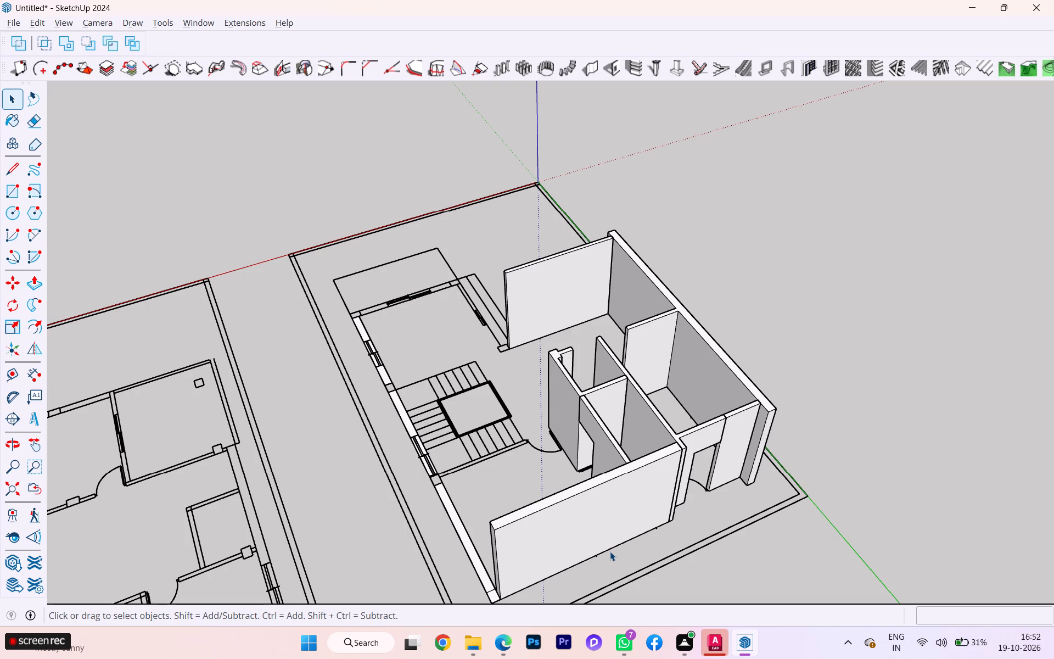
scroll(610, 551, "down", 1)
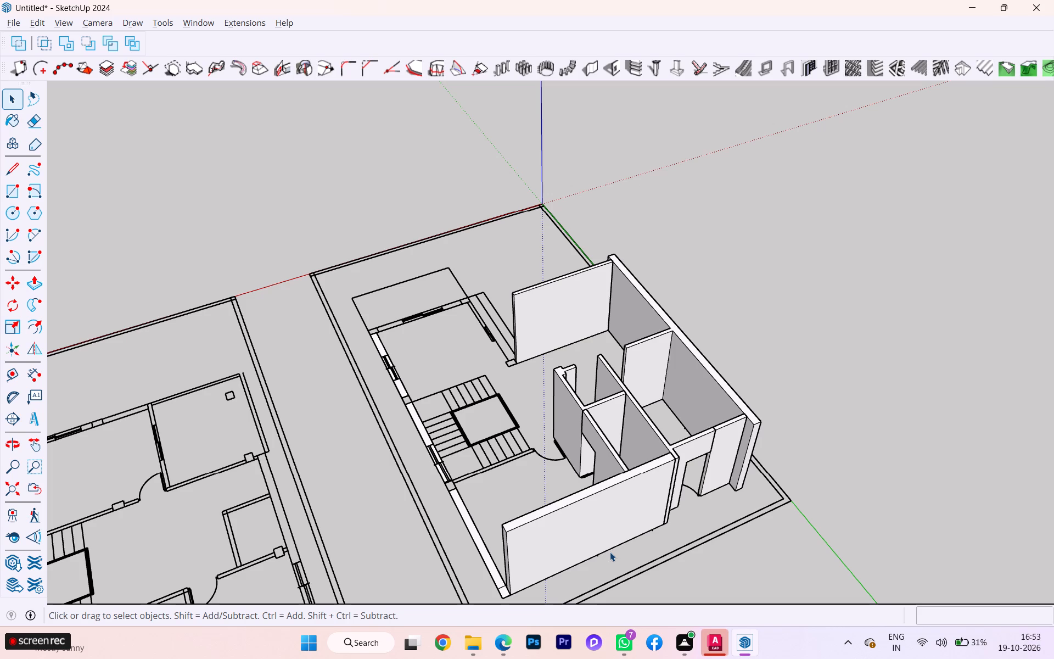
scroll(610, 552, "down", 1)
scroll(666, 539, "down", 1)
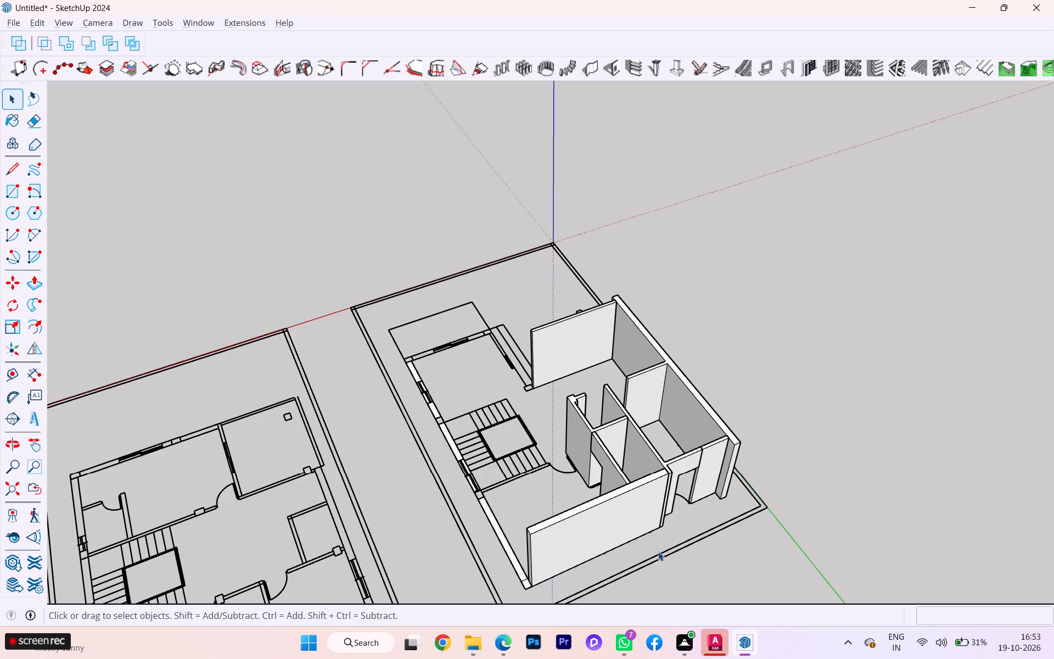
scroll(501, 499, "up", 2)
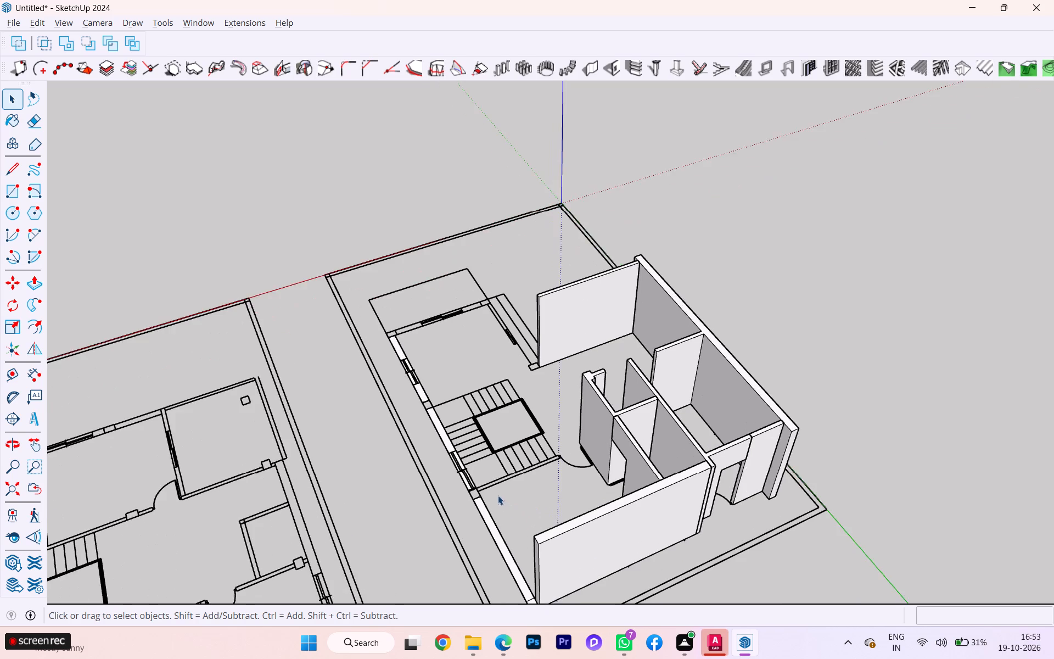
scroll(490, 505, "down", 1)
middle_click_drag(490, 506, 1001, 423)
scroll(718, 395, "down", 1)
scroll(718, 396, "up", 1)
scroll(718, 396, "down", 3)
scroll(718, 396, "up", 2)
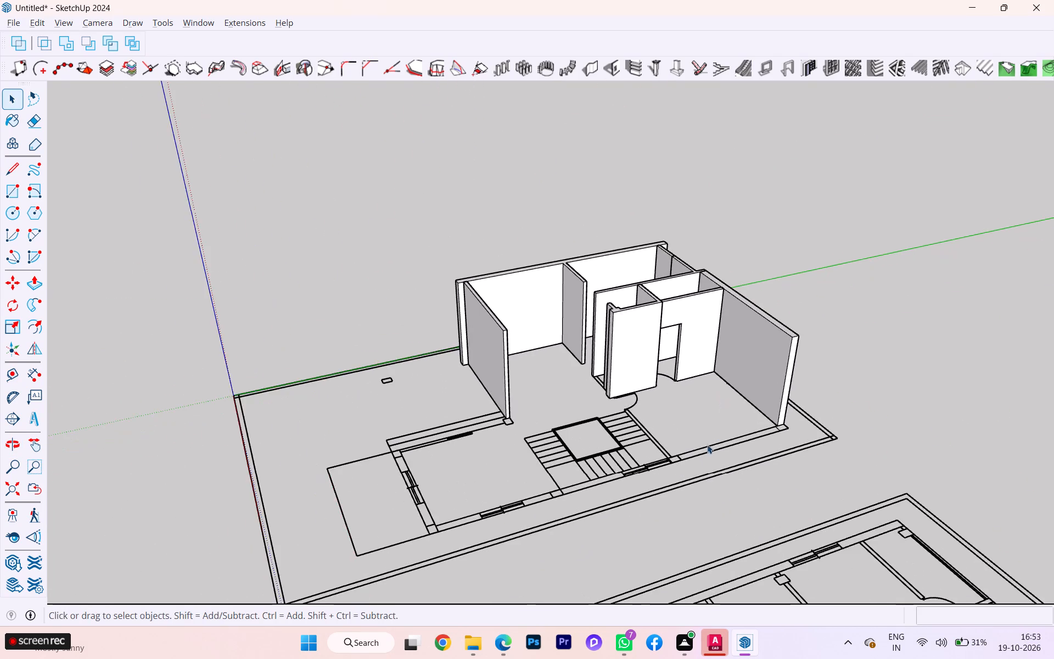
scroll(707, 444, "up", 2)
scroll(682, 482, "down", 1)
middle_click_drag(654, 509, 614, 557)
scroll(741, 426, "up", 4)
scroll(742, 425, "down", 1)
scroll(742, 425, "up", 11)
scroll(772, 456, "down", 2)
scroll(772, 456, "up", 1)
left_click(754, 471)
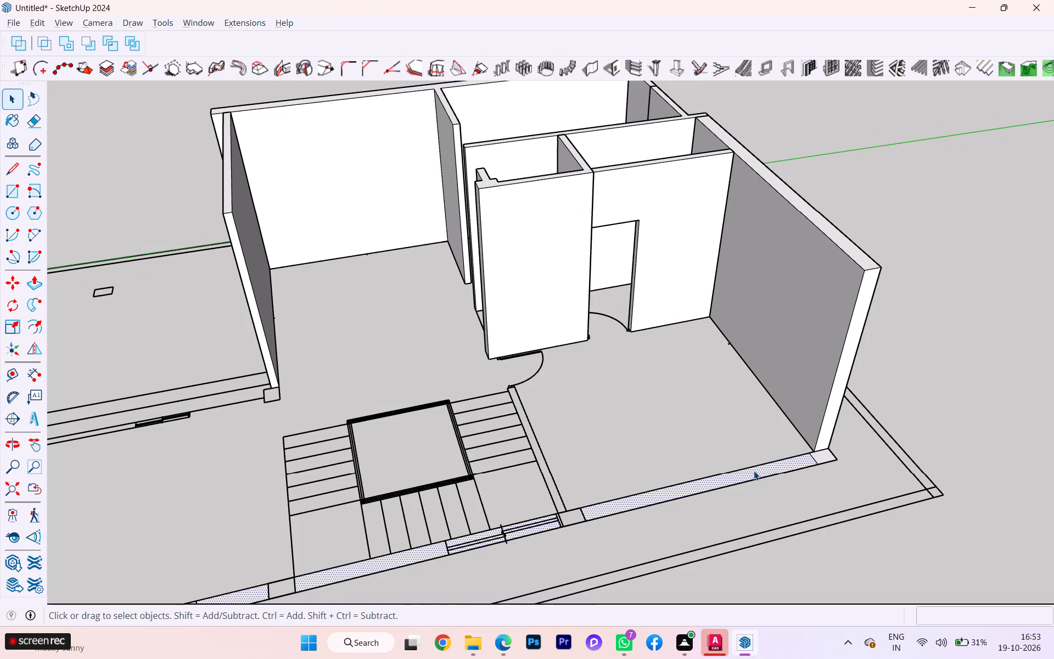
key("p")
left_click(753, 473)
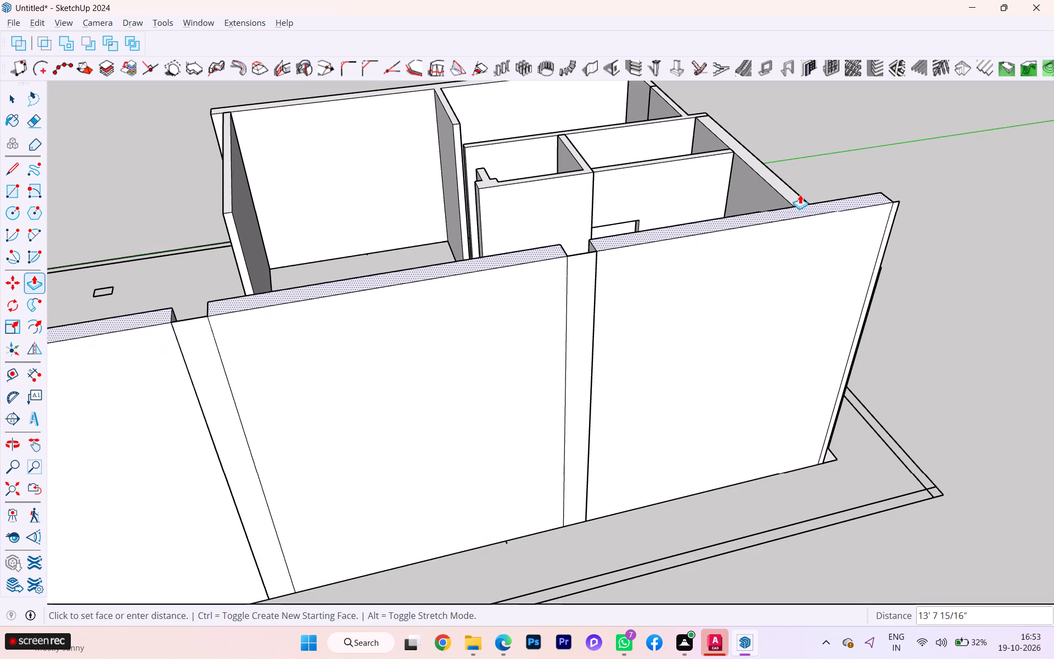
left_click(767, 170)
key("space")
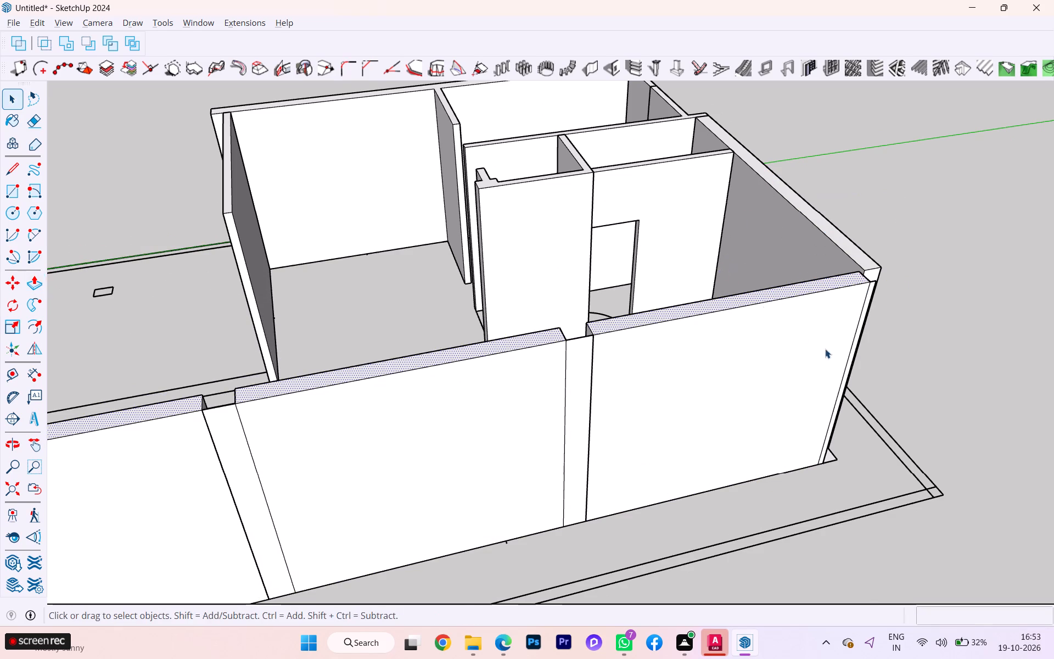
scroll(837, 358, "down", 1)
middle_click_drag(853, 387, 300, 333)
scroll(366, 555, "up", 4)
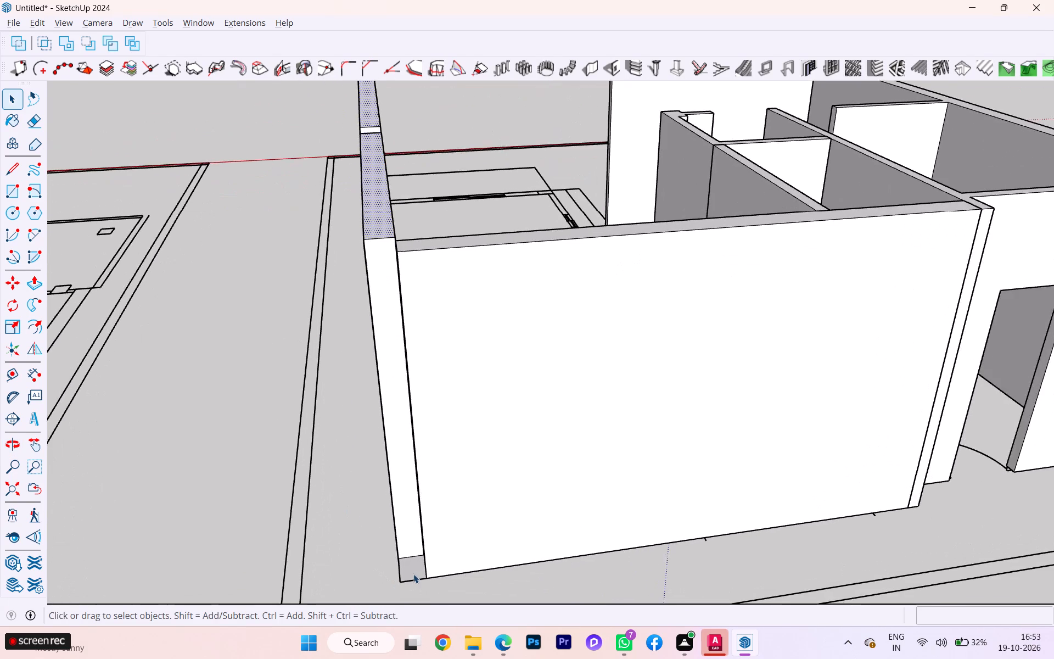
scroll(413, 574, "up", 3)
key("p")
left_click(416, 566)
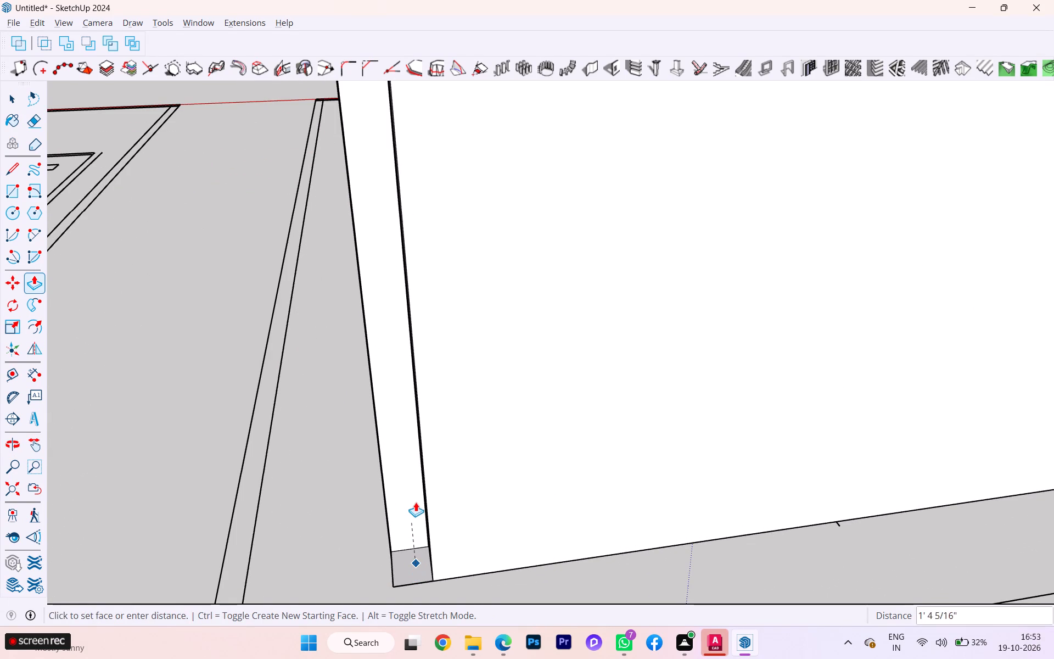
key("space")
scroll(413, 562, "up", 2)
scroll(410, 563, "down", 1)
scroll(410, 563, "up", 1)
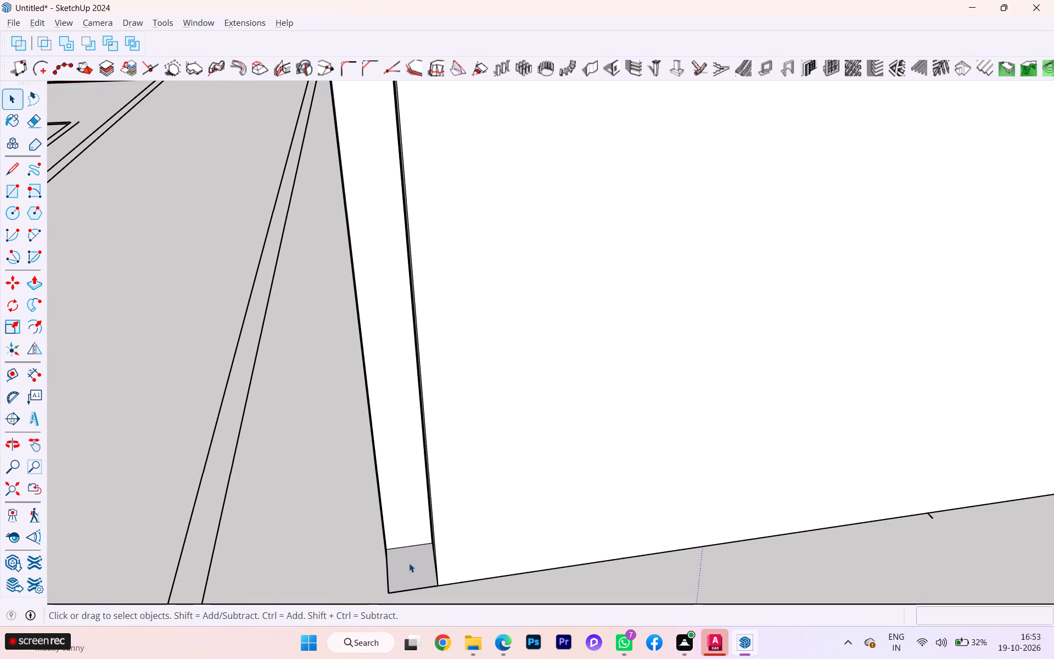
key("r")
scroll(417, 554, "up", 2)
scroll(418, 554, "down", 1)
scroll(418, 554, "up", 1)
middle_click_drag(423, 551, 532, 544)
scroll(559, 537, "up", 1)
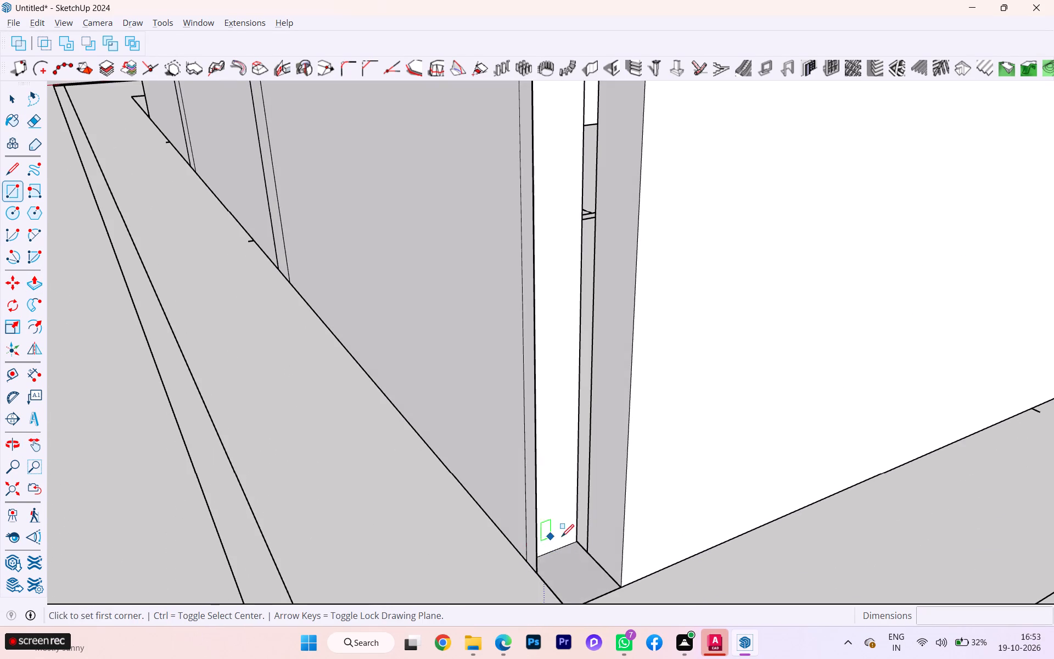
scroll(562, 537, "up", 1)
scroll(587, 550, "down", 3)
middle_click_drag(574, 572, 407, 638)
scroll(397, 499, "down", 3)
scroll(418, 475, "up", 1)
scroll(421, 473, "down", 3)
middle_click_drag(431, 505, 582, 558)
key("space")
Push/Pull the small floor face at the outer corner up 10' to fill the gap between the two outer walls.
scroll(507, 381, "down", 1)
scroll(507, 381, "up", 1)
scroll(507, 381, "down", 4)
scroll(507, 381, "up", 1)
scroll(506, 382, "down", 1)
middle_click_drag(583, 529, 596, 543)
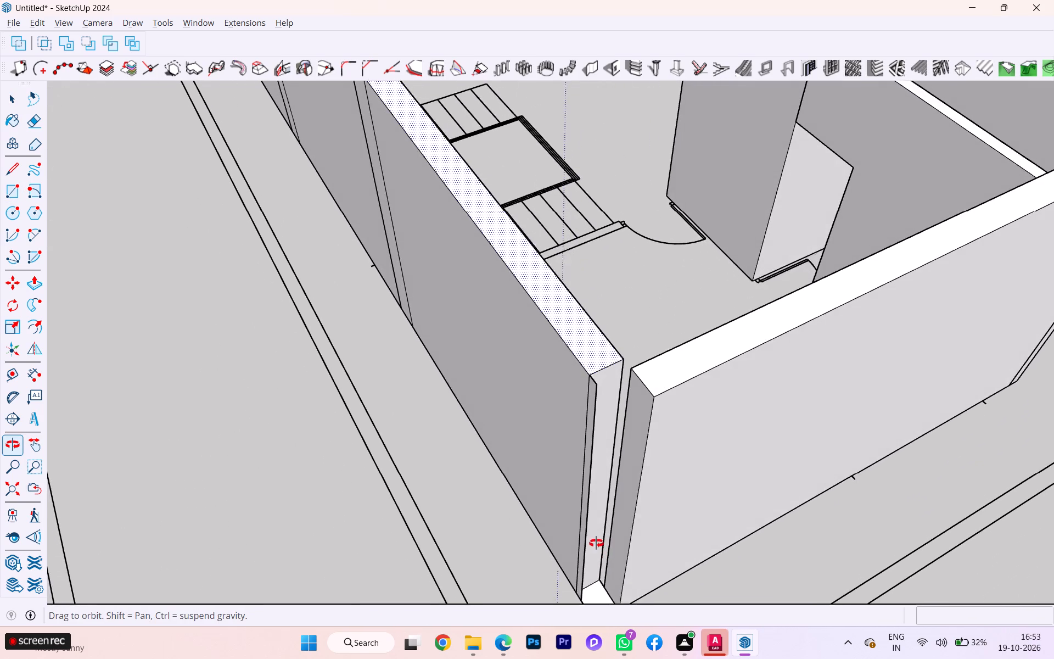
middle_click_drag(596, 543, 596, 540)
left_click(600, 579)
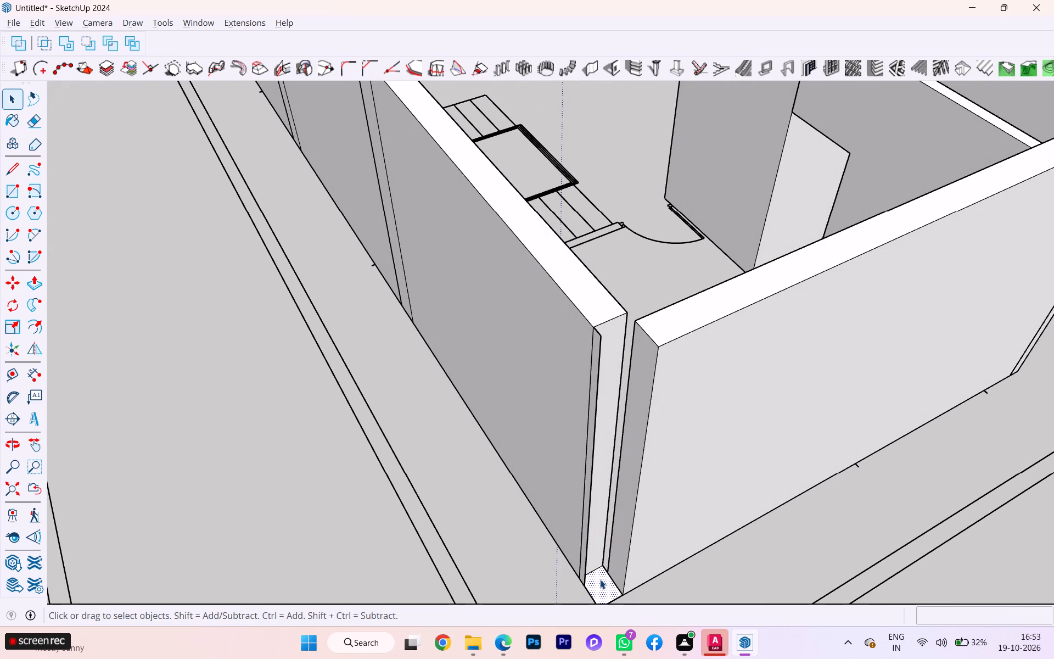
key("p")
left_click(600, 579)
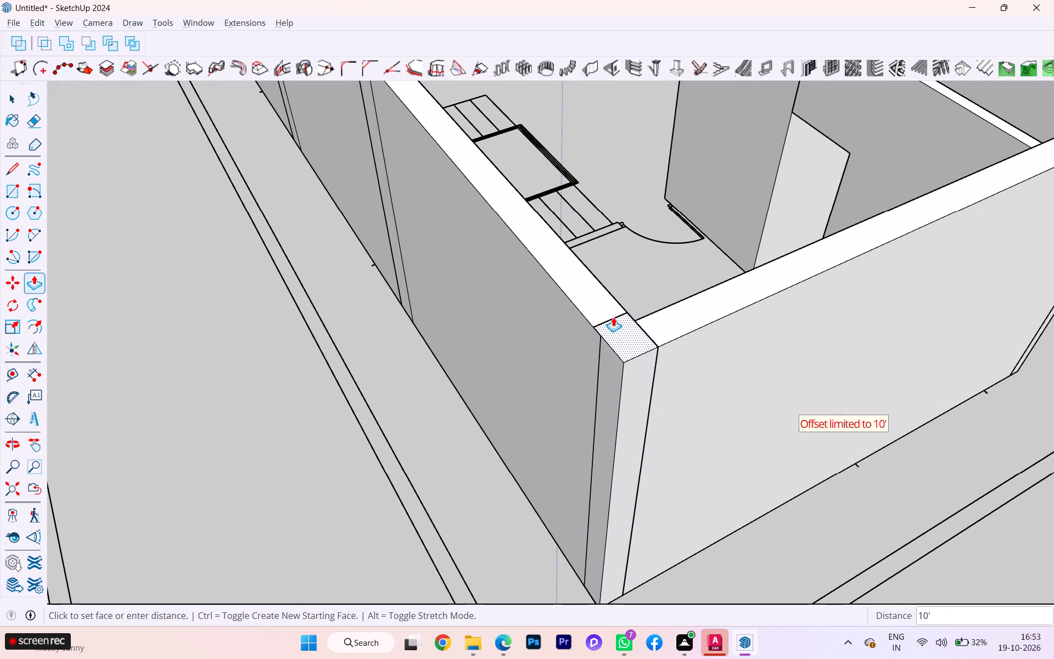
left_click(588, 324)
scroll(529, 366, "down", 3)
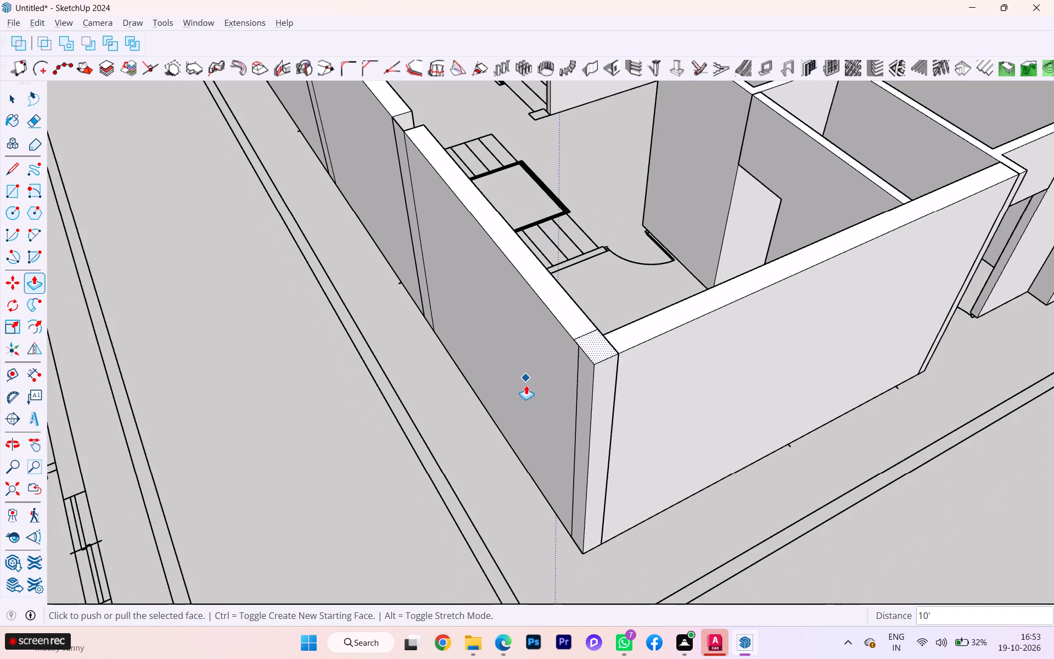
scroll(526, 385, "down", 2)
key("space")
Draw a rectangle about 8 7/8" by 1' on the floor of the long outer wall's gap at the staircase's open end.
scroll(527, 393, "down", 1)
middle_click_drag(549, 394, 1053, 413)
scroll(512, 416, "down", 1)
scroll(478, 421, "up", 1)
scroll(464, 423, "down", 2)
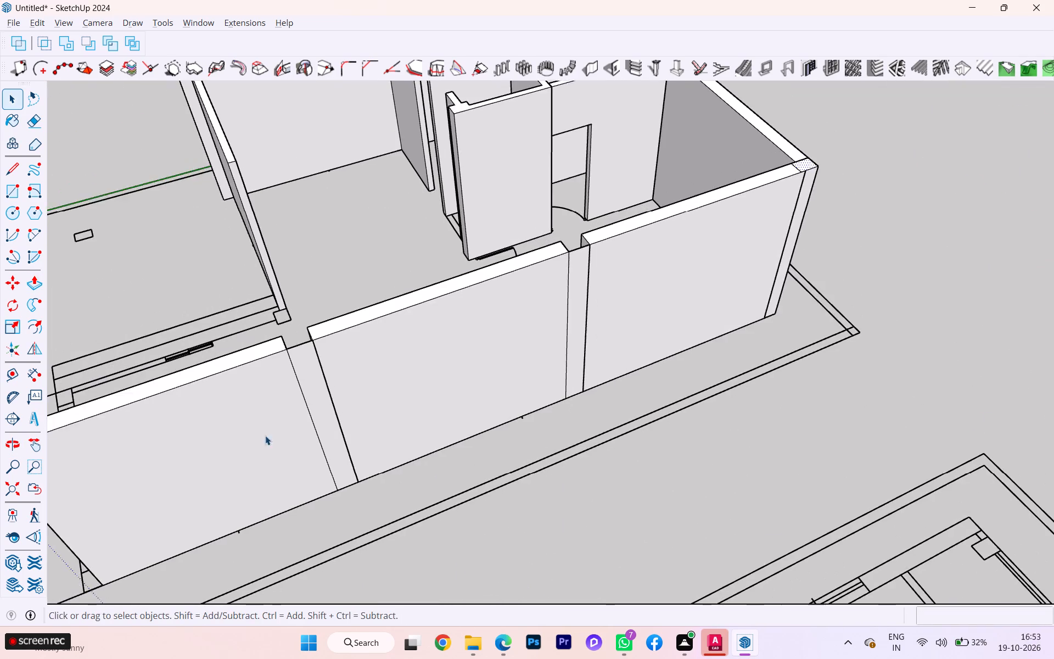
scroll(265, 435, "down", 2)
scroll(249, 435, "up", 2)
scroll(249, 435, "down", 1)
middle_click_drag(254, 434, 885, 386)
scroll(827, 384, "up", 10)
scroll(763, 433, "down", 1)
scroll(762, 434, "up", 1)
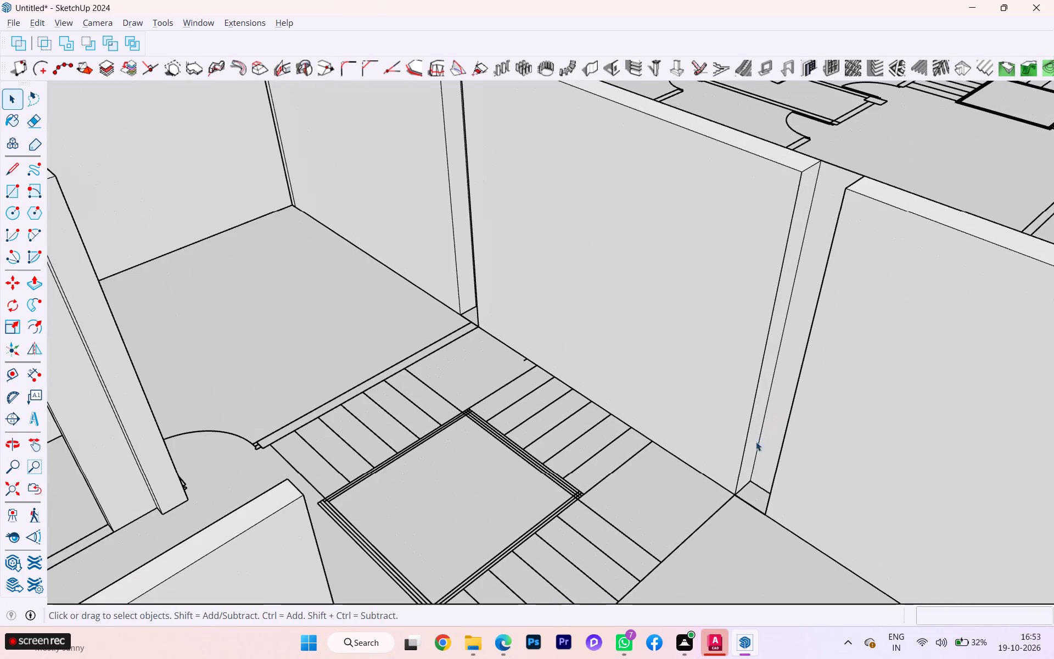
left_click(751, 495)
left_click(751, 495)
key("r")
scroll(753, 490, "up", 15)
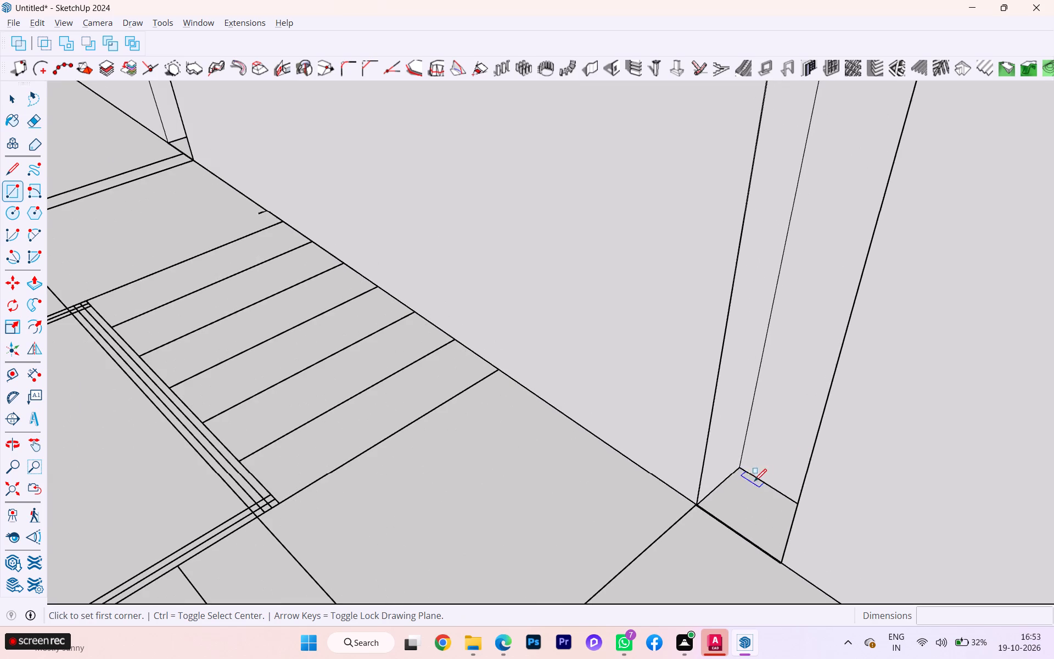
left_click(739, 467)
scroll(782, 561, "up", 2)
scroll(782, 561, "down", 1)
scroll(782, 561, "up", 7)
scroll(782, 561, "down", 3)
scroll(782, 561, "up", 2)
scroll(783, 566, "down", 1)
scroll(783, 567, "up", 1)
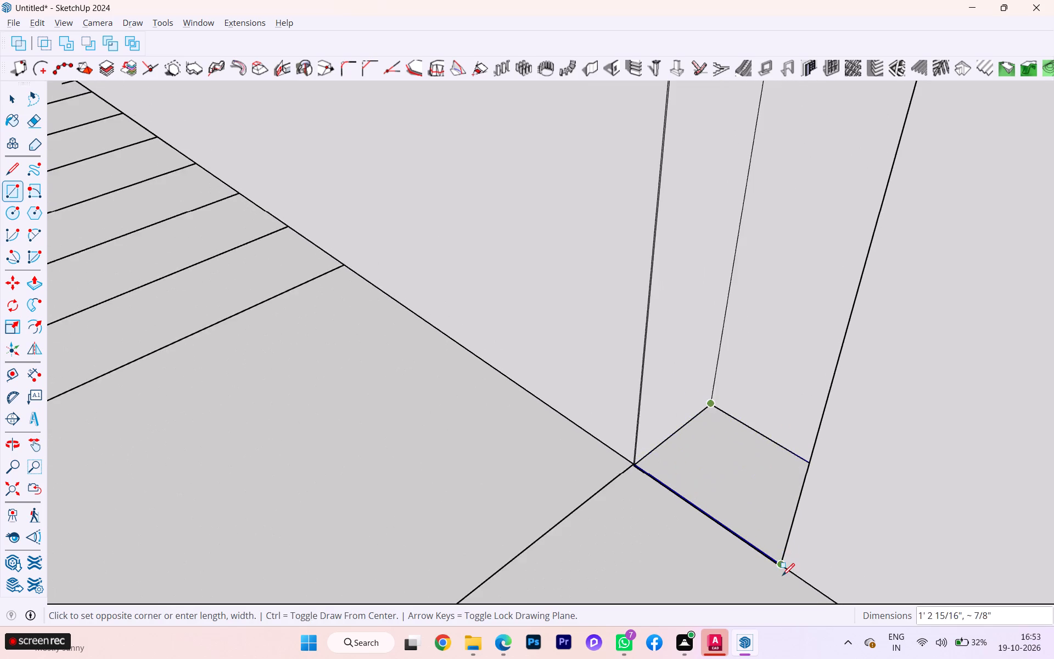
scroll(782, 576, "up", 1)
scroll(782, 576, "down", 1)
scroll(782, 576, "up", 2)
scroll(782, 576, "down", 2)
scroll(782, 576, "up", 5)
scroll(790, 558, "down", 2)
scroll(791, 557, "up", 6)
scroll(794, 541, "down", 5)
scroll(794, 541, "up", 4)
scroll(780, 541, "down", 2)
scroll(780, 541, "up", 4)
scroll(773, 548, "down", 1)
scroll(773, 549, "up", 4)
scroll(766, 582, "down", 3)
scroll(766, 582, "up", 1)
left_click(771, 585)
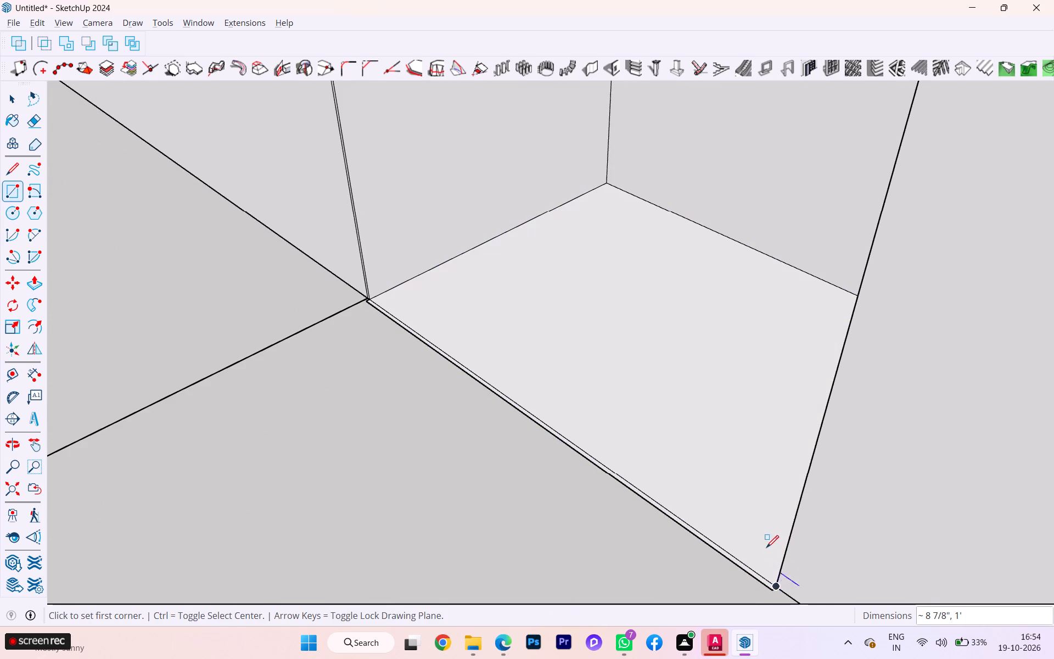
Push/Pull the new rectangle up 10' to close that gap flush with the tops of the outer walls.
key("space")
left_click(723, 458)
key("p")
left_click(723, 458)
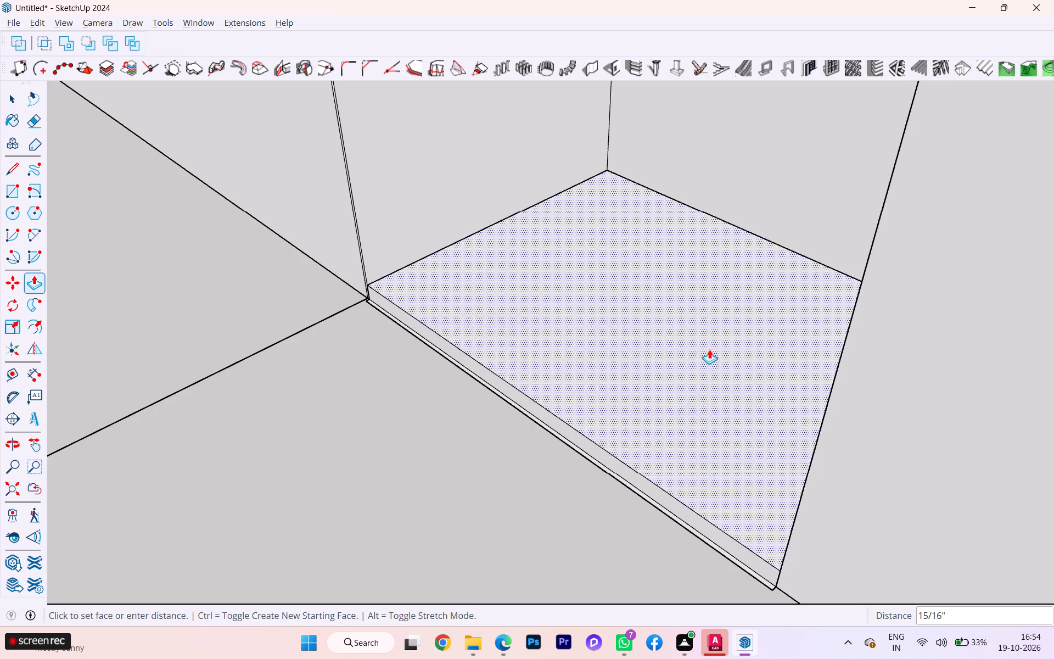
scroll(699, 306, "up", 1)
scroll(699, 306, "down", 5)
scroll(702, 320, "up", 1)
scroll(702, 322, "down", 1)
scroll(702, 327, "up", 3)
scroll(702, 328, "down", 1)
scroll(702, 331, "up", 1)
scroll(702, 331, "down", 9)
scroll(705, 355, "up", 4)
scroll(706, 356, "down", 4)
scroll(708, 359, "up", 1)
scroll(708, 359, "down", 3)
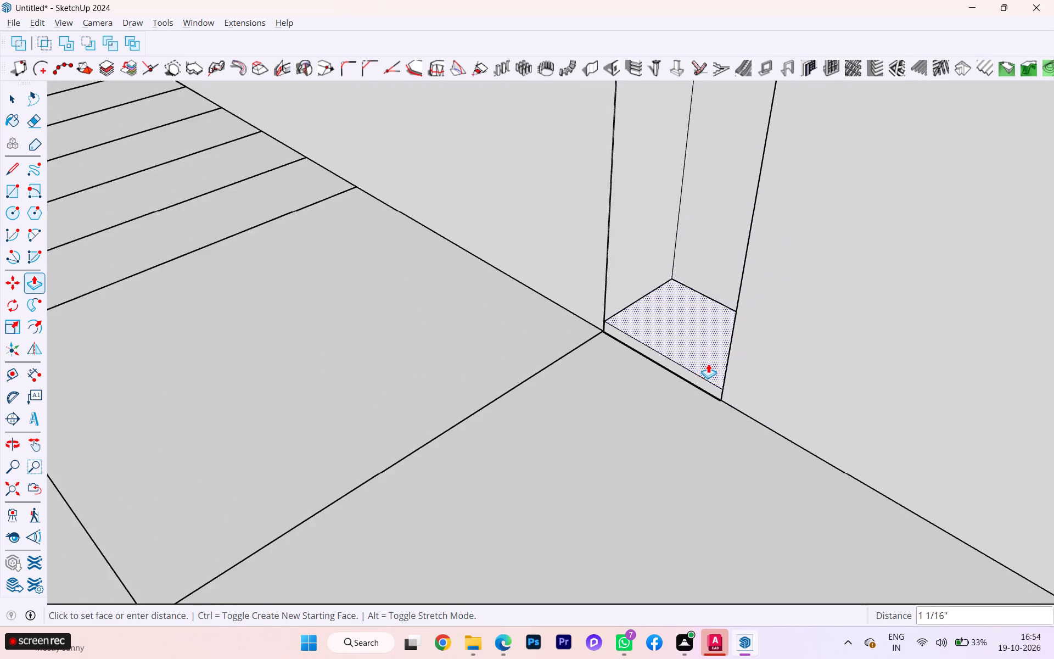
scroll(708, 364, "down", 2)
scroll(709, 364, "up", 6)
scroll(709, 365, "down", 20)
scroll(716, 386, "up", 1)
scroll(716, 386, "down", 1)
scroll(716, 386, "up", 4)
scroll(716, 386, "down", 3)
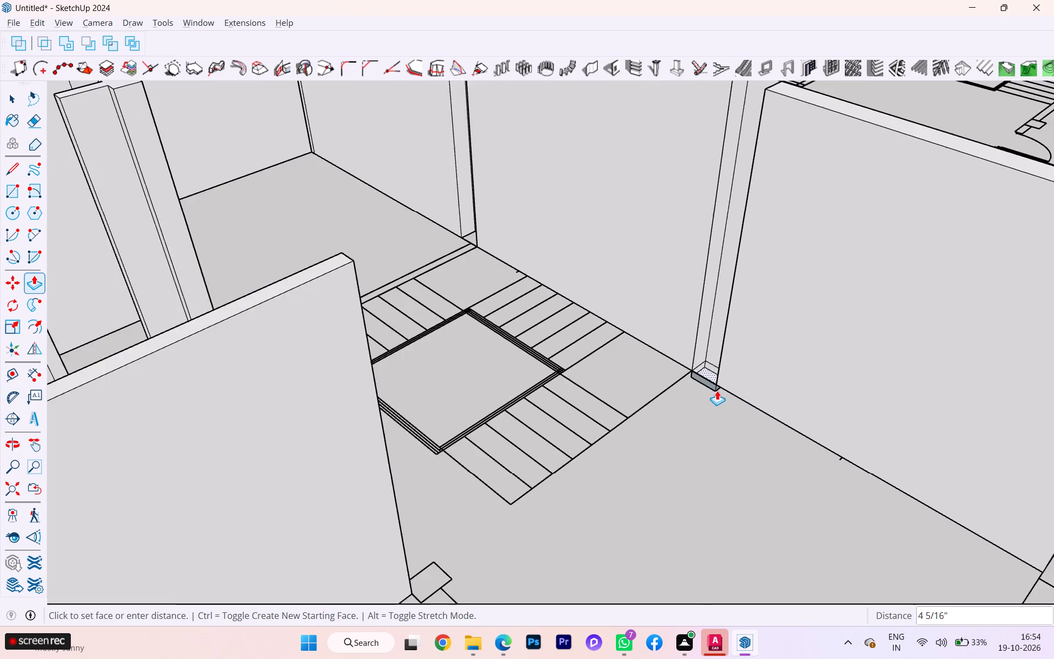
scroll(717, 390, "down", 7)
scroll(717, 391, "up", 1)
left_click(772, 180)
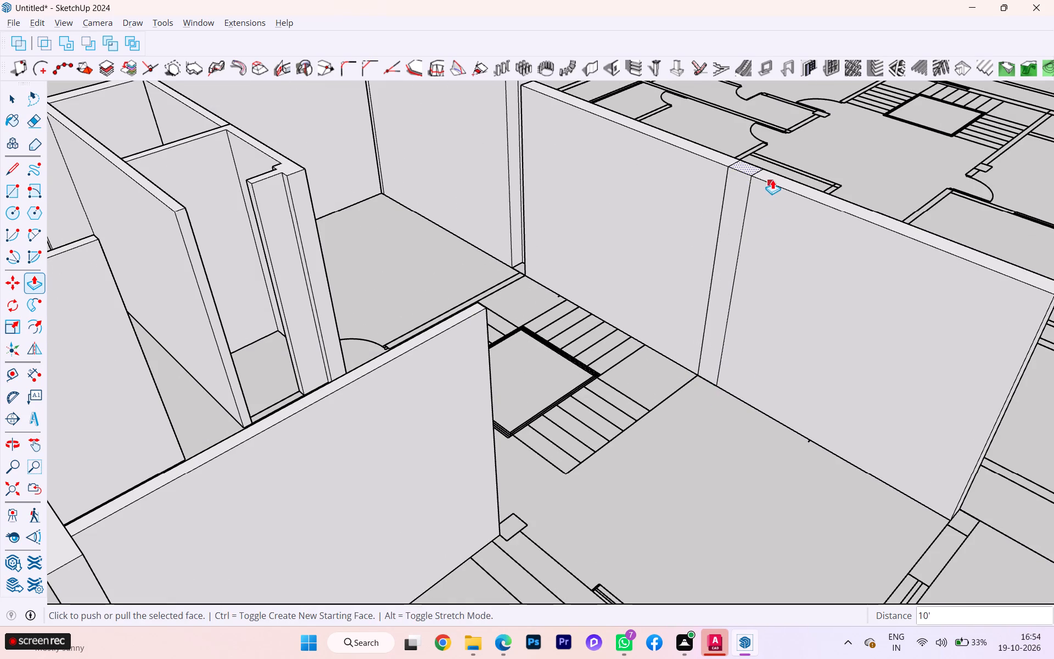
key("space")
key("space")
Draw a rectangle about 8 15/16" by 1' on the floor of the remaining long outer wall gap, where the partition lines meet beside the staircase.
scroll(711, 240, "down", 2)
middle_click_drag(710, 243, 1005, 282)
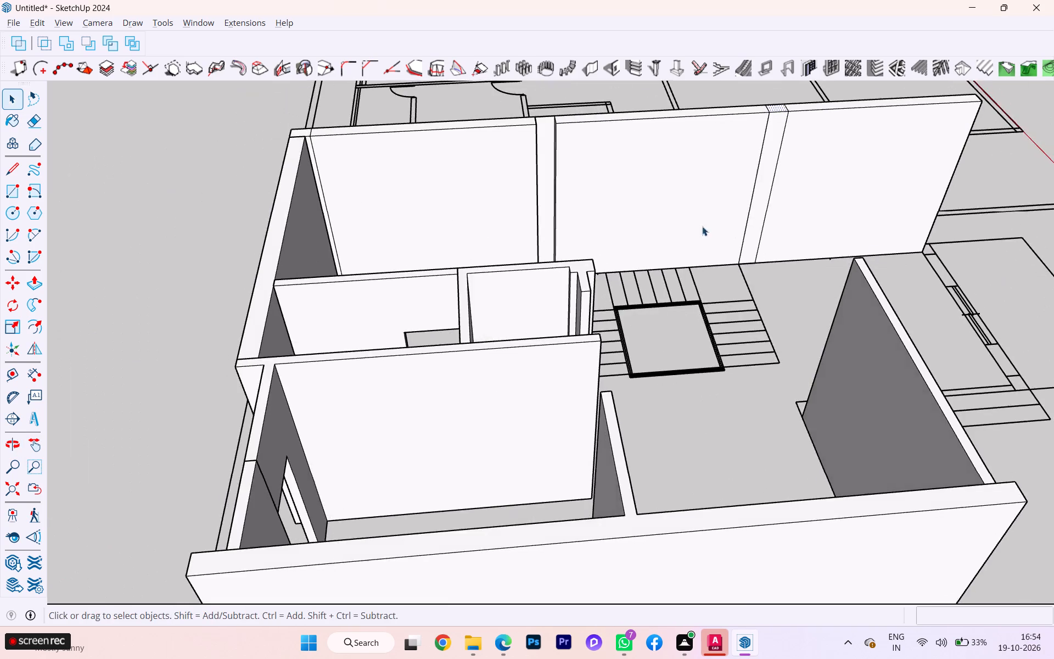
scroll(667, 221, "up", 7)
middle_click_drag(565, 223, 730, 342)
scroll(573, 340, "up", 1)
scroll(571, 340, "down", 1)
scroll(567, 342, "up", 1)
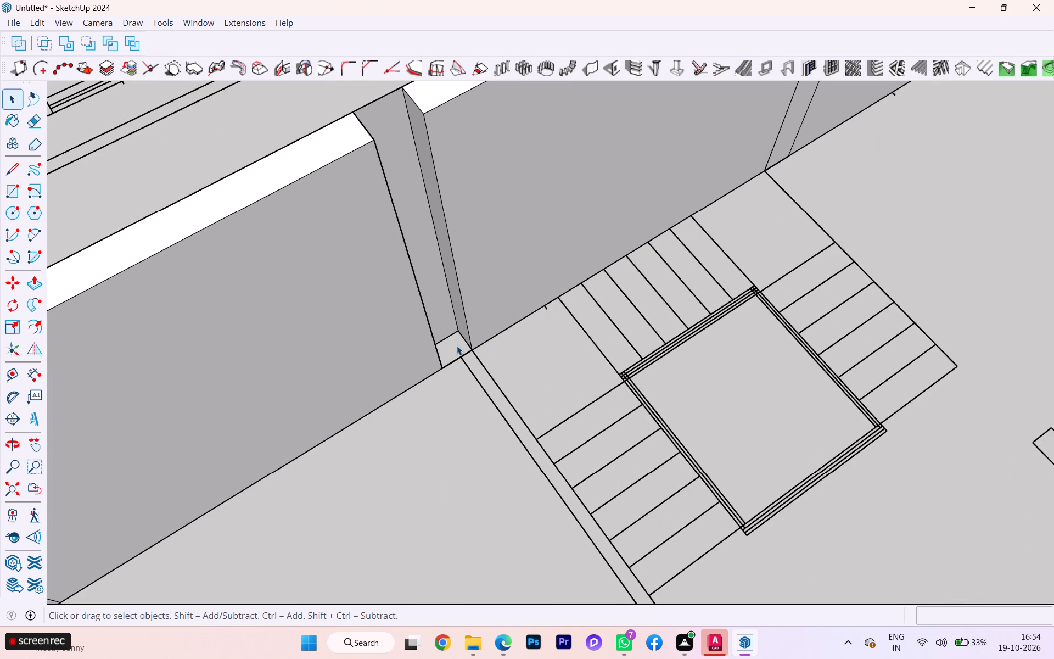
left_click(456, 346)
left_click_drag(452, 348, 483, 405)
middle_click_drag(439, 364, 408, 428)
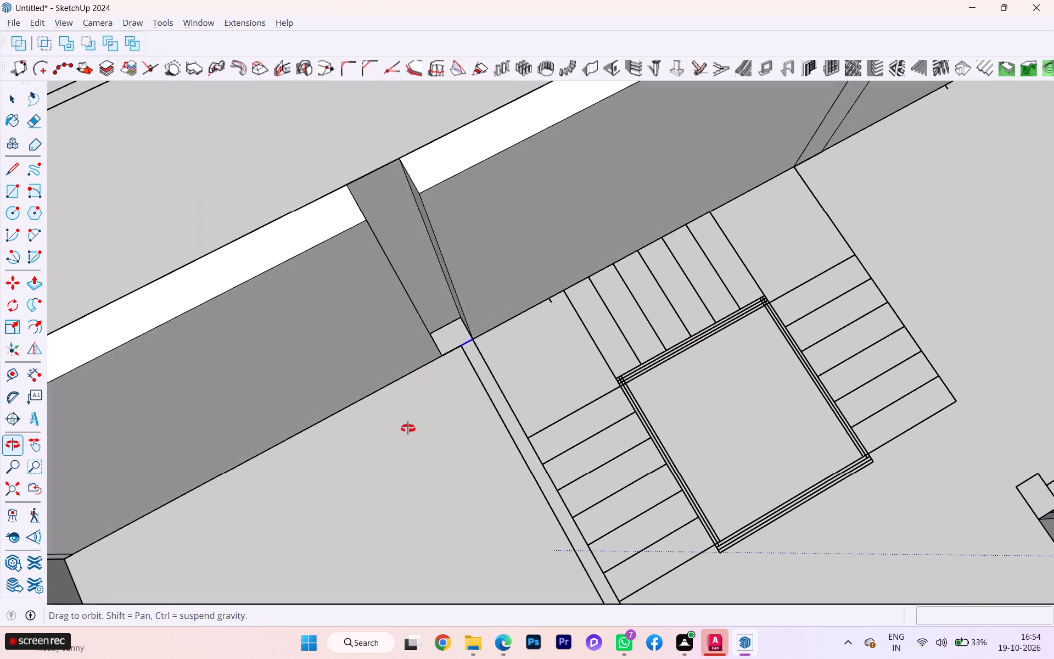
middle_click_drag(408, 428, 401, 406)
key("Escape")
scroll(442, 349, "down", 1)
scroll(443, 348, "up", 8)
scroll(453, 337, "down", 2)
scroll(452, 337, "up", 2)
scroll(450, 338, "down", 1)
key("Escape")
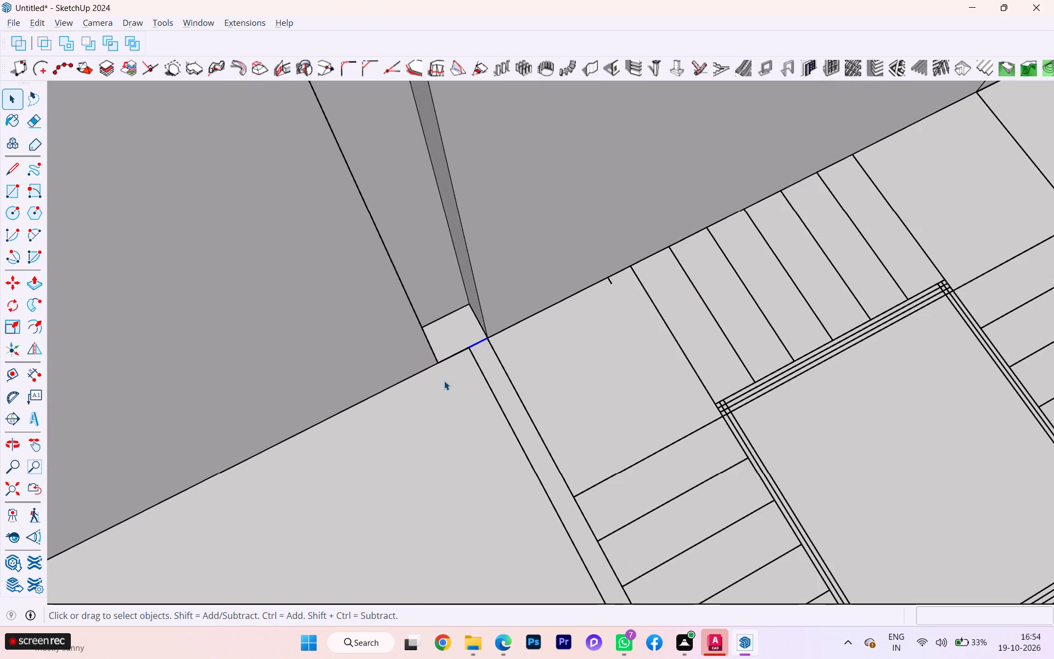
left_click(444, 383)
scroll(457, 372, "down", 1)
middle_click_drag(457, 372, 313, 393)
scroll(452, 270, "up", 3)
scroll(452, 270, "down", 1)
scroll(452, 269, "up", 4)
scroll(455, 265, "down", 1)
scroll(455, 265, "up", 4)
scroll(452, 275, "down", 1)
scroll(452, 275, "up", 1)
scroll(452, 275, "down", 1)
scroll(452, 275, "up", 5)
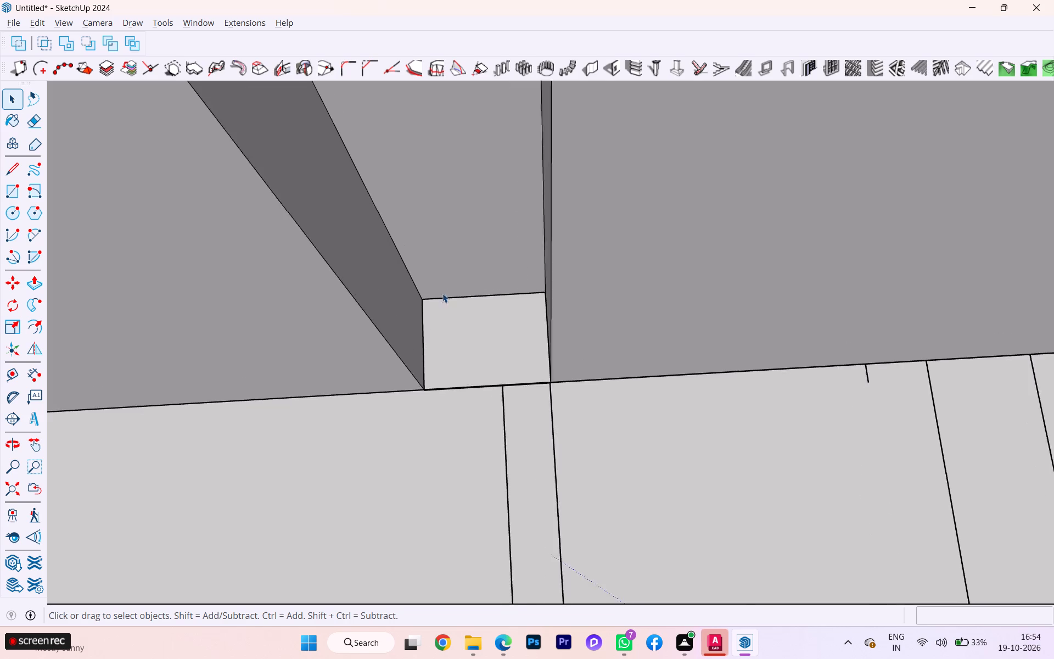
scroll(442, 293, "up", 3)
scroll(442, 299, "down", 1)
scroll(442, 299, "up", 2)
scroll(439, 314, "down", 1)
scroll(439, 314, "up", 1)
scroll(439, 316, "down", 1)
scroll(439, 317, "up", 3)
left_click(445, 333)
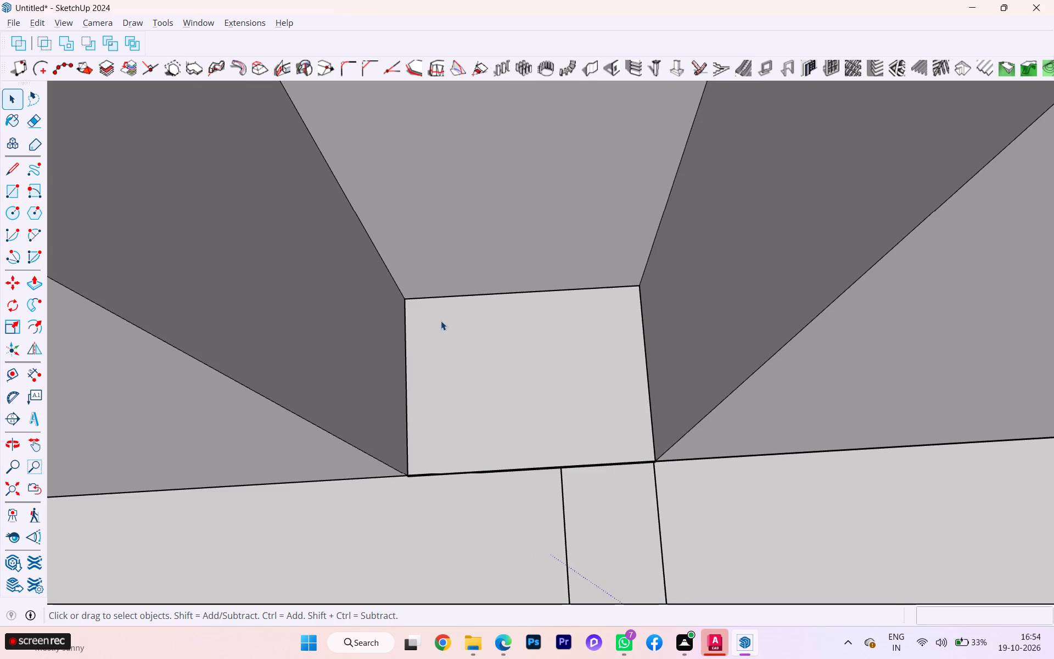
key("r")
left_click(403, 298)
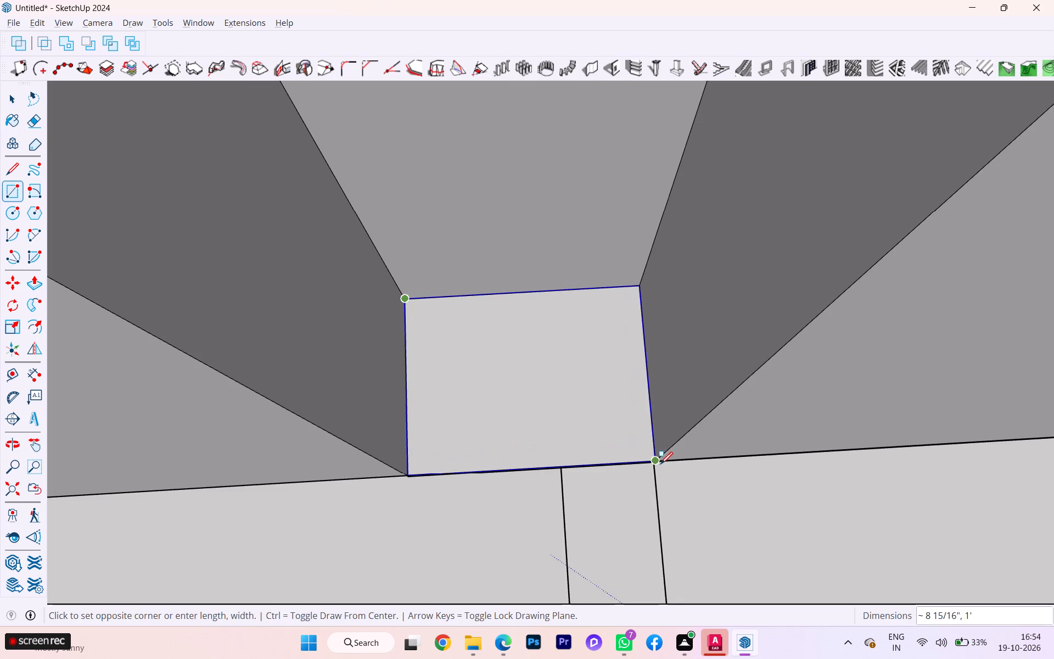
scroll(656, 466, "down", 6)
scroll(656, 466, "up", 14)
scroll(663, 459, "down", 1)
scroll(663, 459, "up", 15)
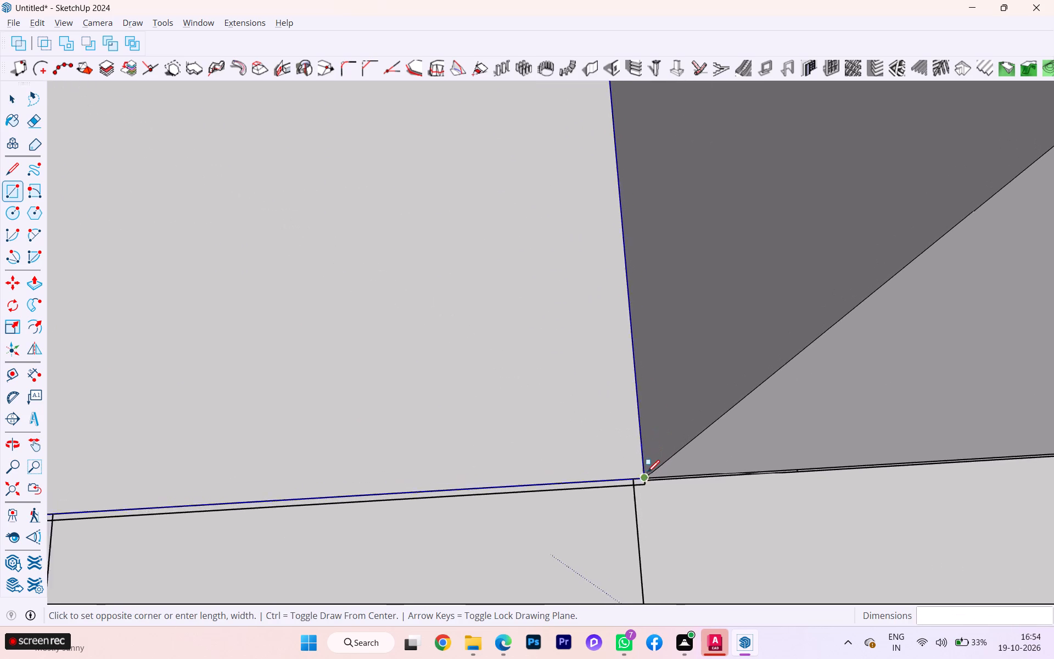
scroll(647, 472, "up", 2)
left_click(642, 481)
key("space")
Delete the thin sliver faces left along the room-side edge of the new rectangle.
left_click(607, 435)
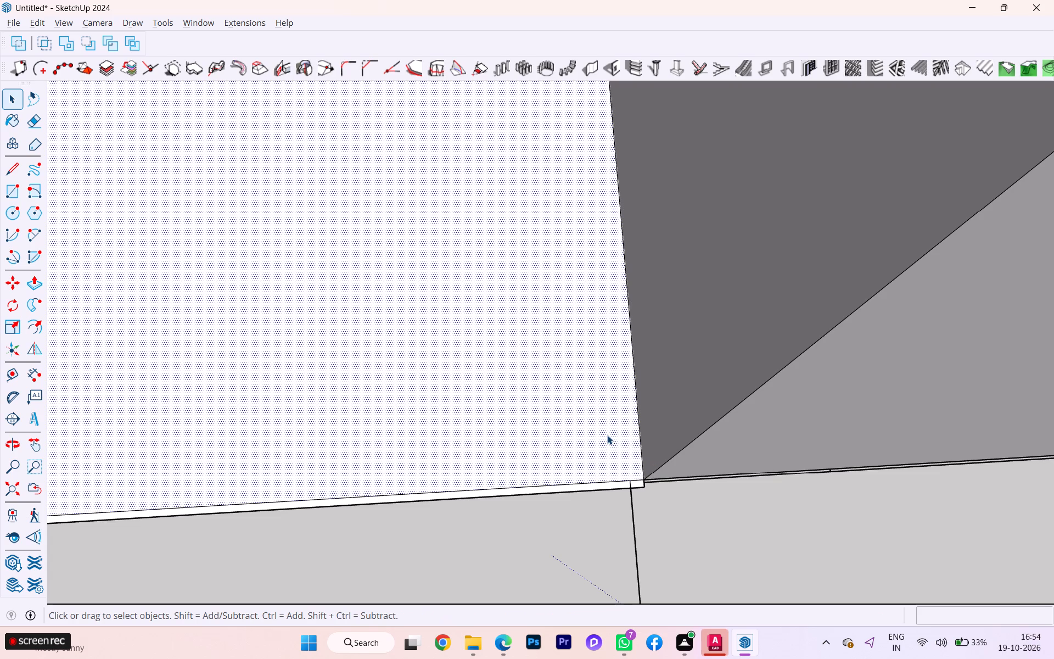
left_click(578, 488)
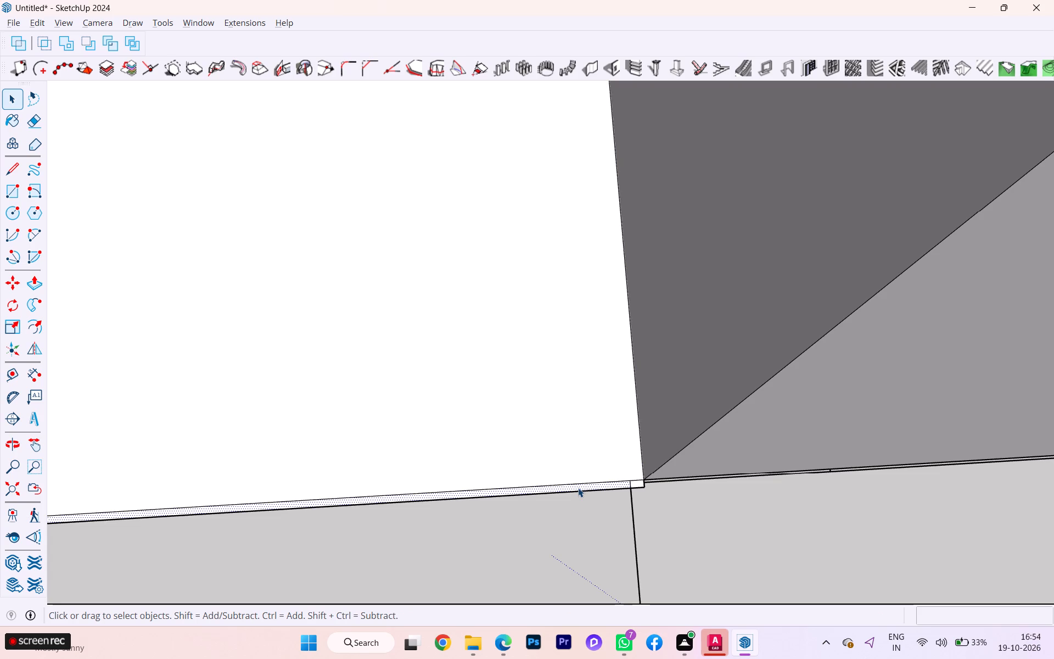
key("Delete")
scroll(640, 495, "up", 7)
scroll(647, 479, "down", 1)
scroll(646, 479, "up", 1)
left_click(626, 476)
key("Delete")
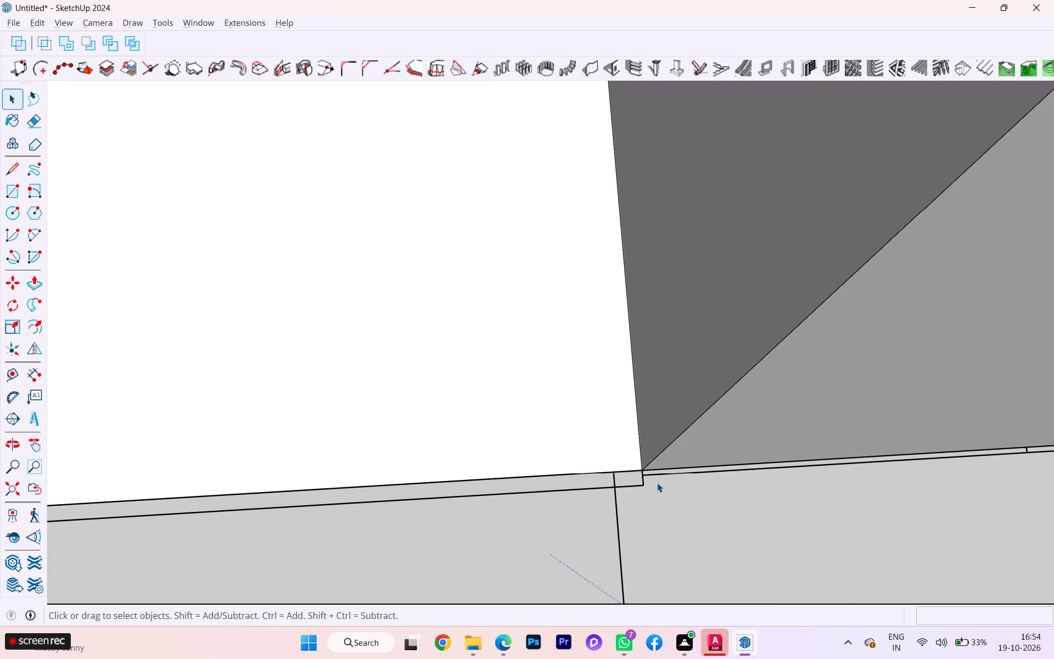
scroll(661, 481, "down", 15)
scroll(845, 460, "up", 1)
scroll(856, 447, "down", 4)
scroll(854, 446, "up", 1)
scroll(853, 446, "down", 3)
scroll(520, 467, "up", 1)
scroll(502, 474, "down", 2)
scroll(498, 476, "up", 2)
scroll(474, 493, "down", 1)
scroll(455, 504, "up", 1)
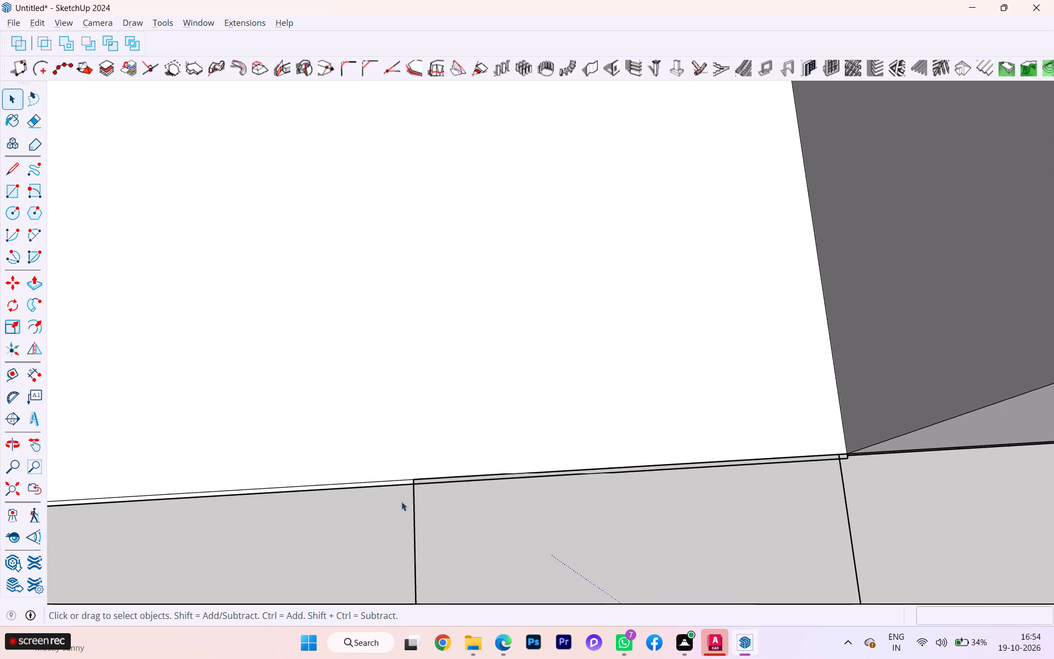
scroll(401, 501, "up", 1)
scroll(384, 498, "down", 3)
scroll(382, 494, "up", 1)
scroll(385, 485, "down", 5)
scroll(385, 484, "up", 9)
scroll(388, 479, "down", 2)
scroll(388, 479, "up", 1)
scroll(388, 479, "down", 2)
scroll(388, 479, "up", 5)
scroll(385, 481, "down", 1)
scroll(385, 481, "up", 12)
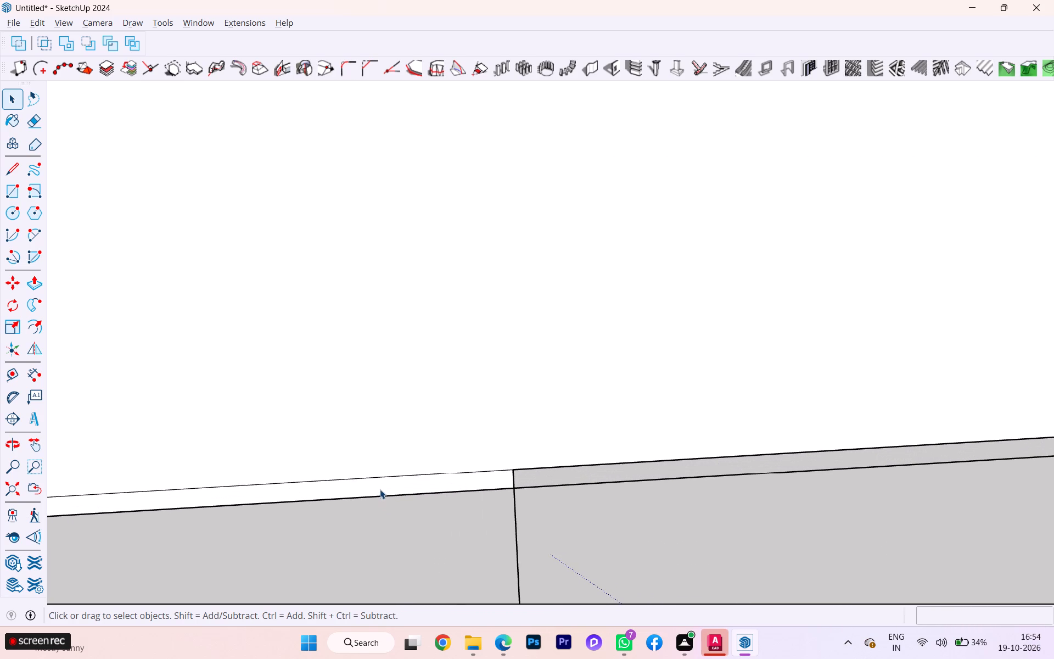
left_click(382, 484)
key("Delete")
Push/Pull the new rectangle up 10' to close the gap flush with the top of the long outer wall.
scroll(562, 465, "down", 1)
scroll(596, 461, "up", 2)
scroll(625, 456, "down", 6)
scroll(841, 427, "down", 3)
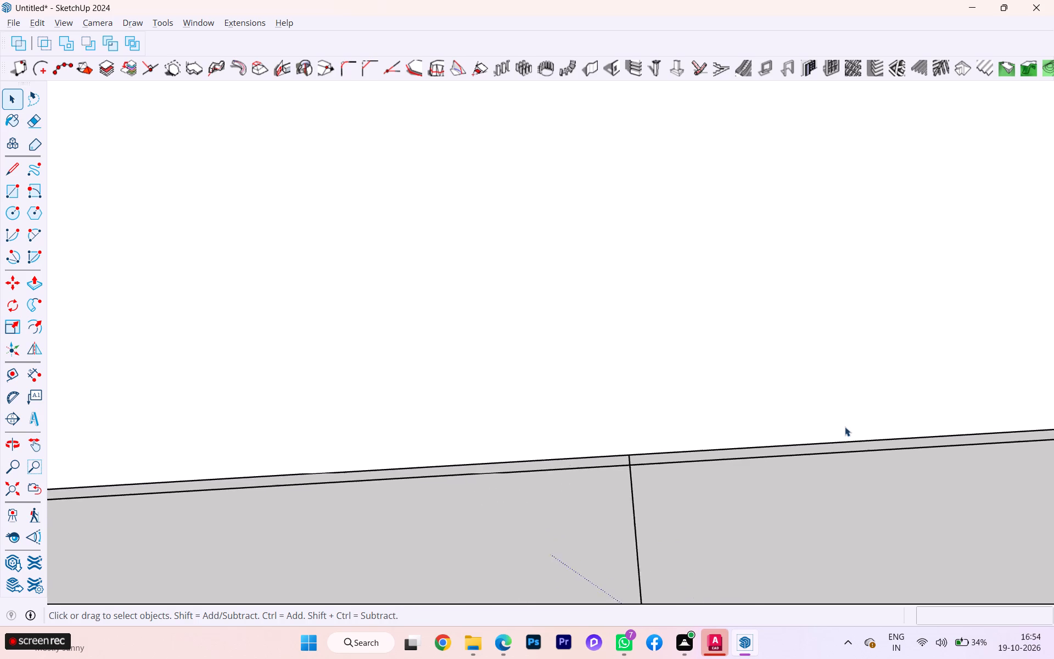
scroll(845, 427, "down", 7)
scroll(881, 430, "up", 1)
scroll(881, 430, "down", 4)
scroll(808, 434, "down", 6)
scroll(808, 435, "up", 1)
scroll(808, 435, "down", 2)
left_click(472, 388)
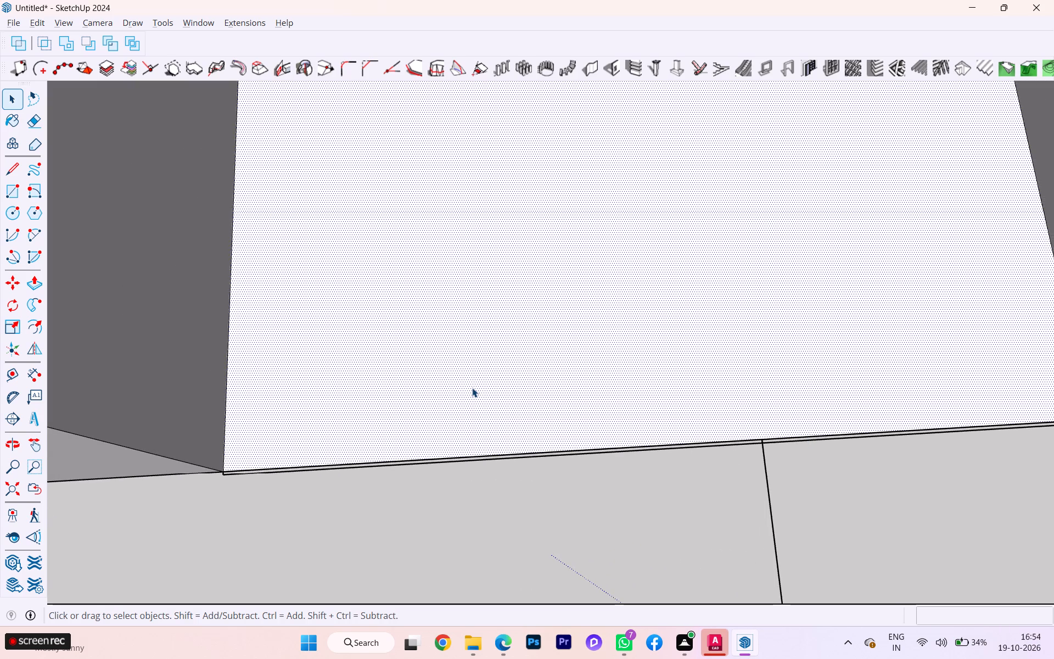
key("p")
left_click(472, 388)
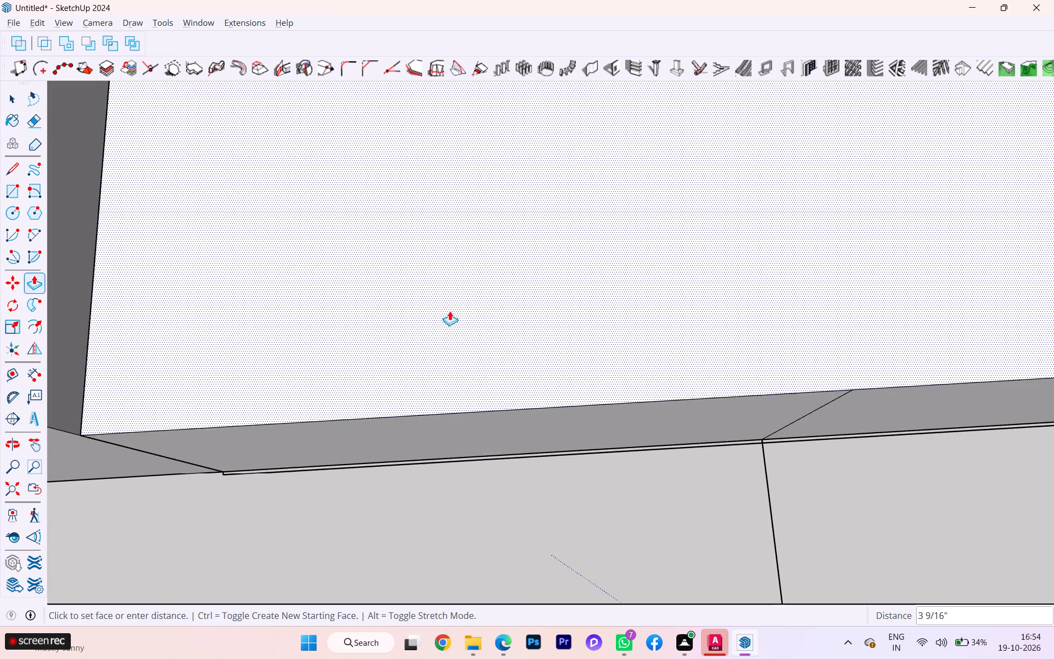
scroll(454, 306, "down", 1)
scroll(454, 306, "up", 2)
scroll(454, 306, "down", 1)
scroll(457, 306, "up", 1)
scroll(457, 306, "down", 1)
scroll(457, 306, "up", 1)
scroll(458, 306, "down", 3)
scroll(463, 306, "up", 3)
scroll(466, 307, "down", 3)
scroll(470, 308, "up", 3)
scroll(470, 308, "down", 14)
scroll(497, 325, "up", 1)
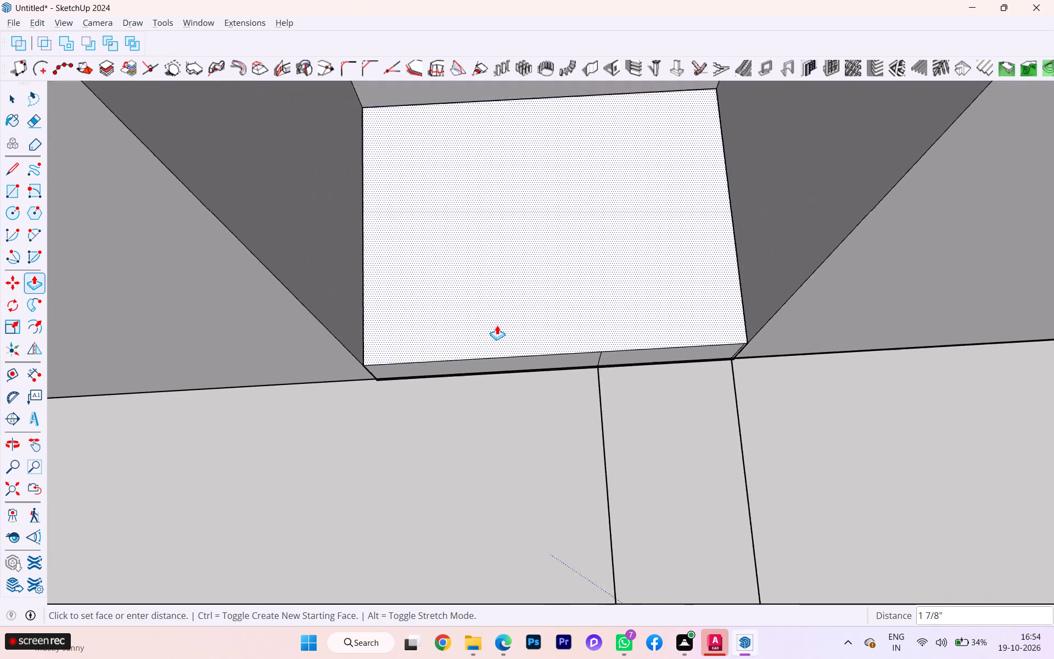
scroll(497, 325, "down", 6)
scroll(501, 325, "up", 1)
scroll(504, 326, "down", 17)
scroll(509, 331, "up", 1)
scroll(509, 331, "down", 2)
scroll(509, 331, "up", 1)
scroll(509, 331, "down", 3)
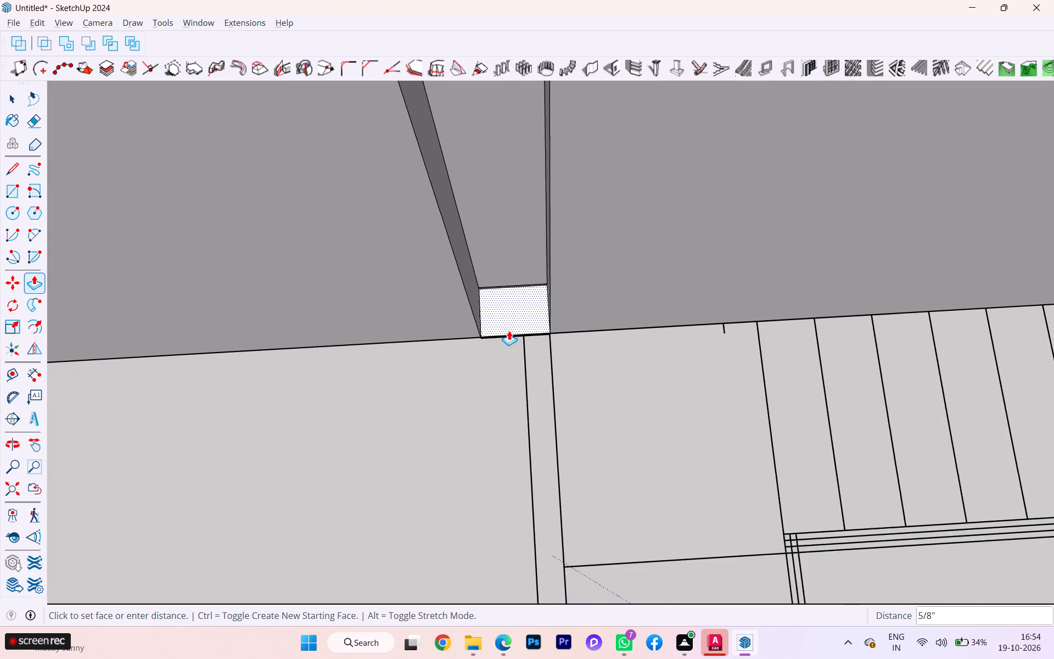
scroll(509, 331, "down", 8)
scroll(509, 331, "up", 1)
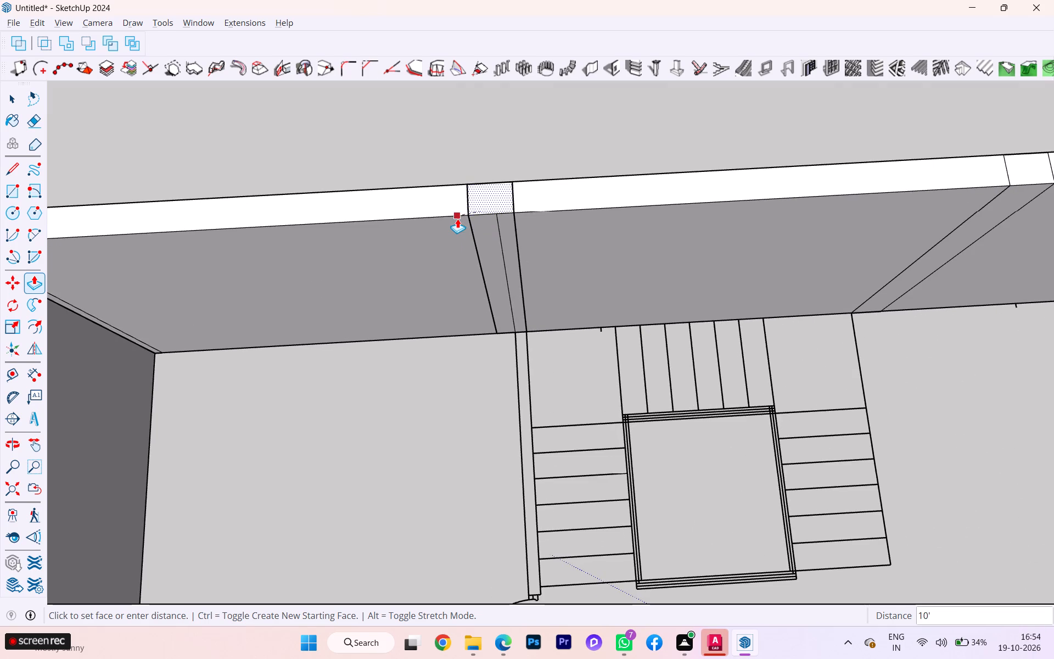
left_click(457, 219)
key("space")
Erase the vertical seam lines on the inner face of the long outer wall where the gap was filled.
scroll(490, 239, "up", 3)
left_click(428, 391)
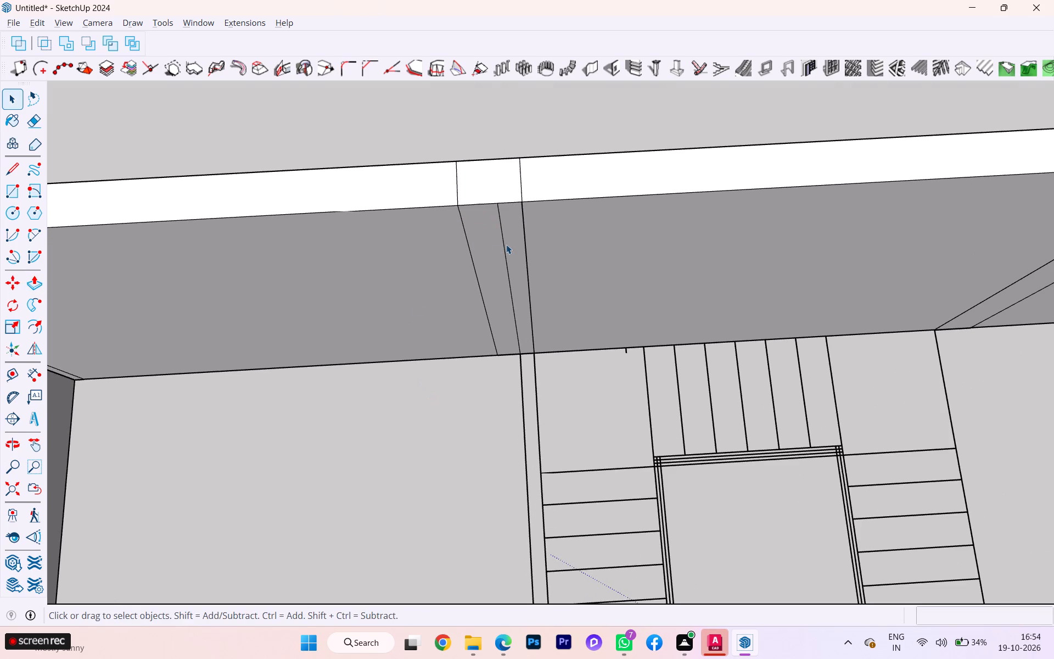
left_click(506, 244)
key("e")
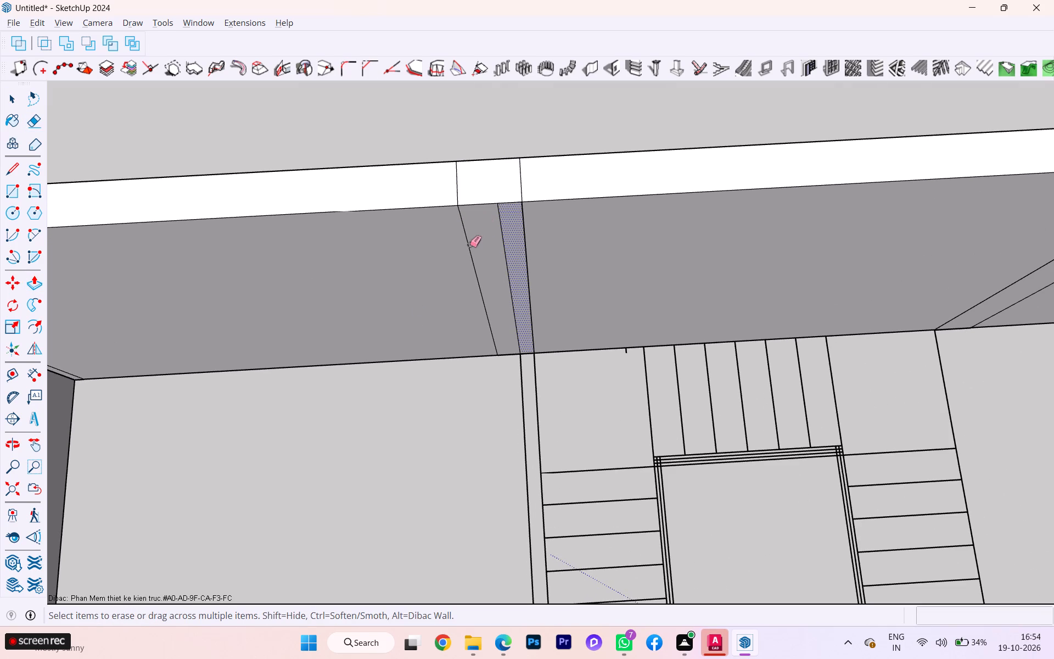
left_click(468, 247)
scroll(495, 230, "up", 4)
left_click(503, 226)
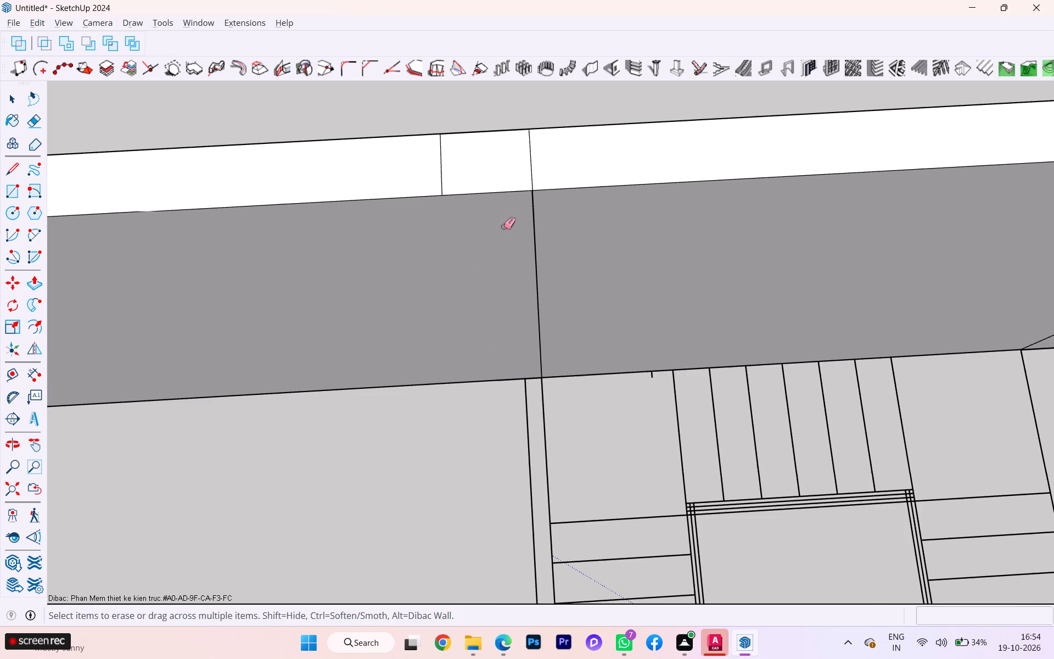
scroll(545, 216, "up", 4)
scroll(547, 219, "down", 1)
scroll(547, 219, "up", 1)
scroll(547, 219, "down", 2)
scroll(546, 219, "up", 4)
scroll(545, 219, "down", 1)
scroll(545, 219, "up", 3)
scroll(519, 139, "up", 1)
scroll(519, 139, "down", 2)
scroll(519, 139, "up", 2)
scroll(519, 139, "down", 5)
scroll(519, 139, "up", 1)
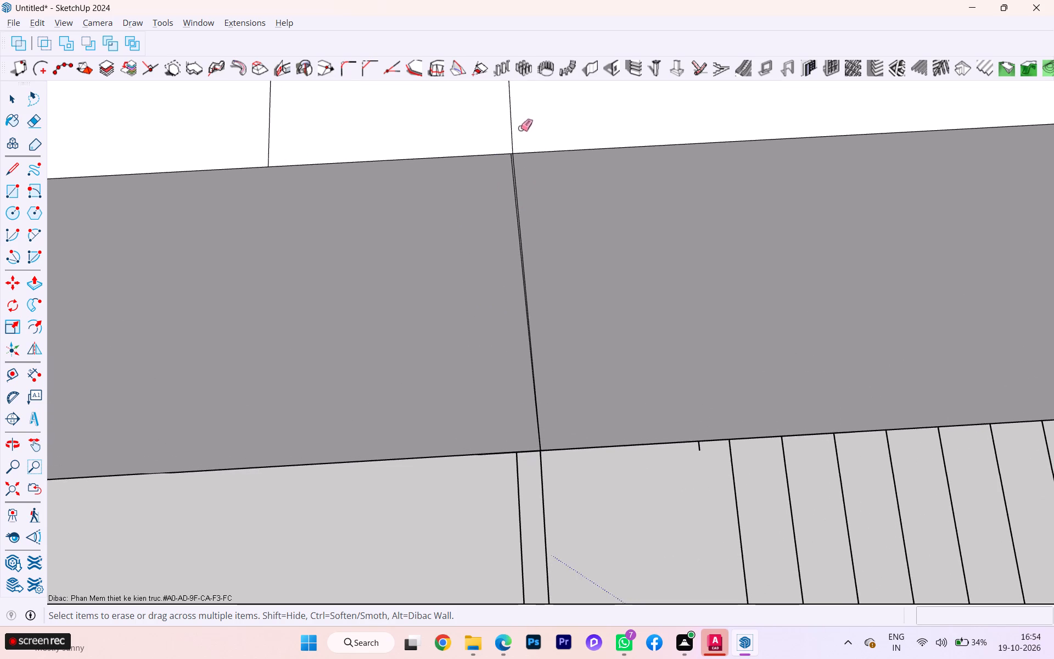
scroll(520, 128, "up", 7)
scroll(508, 175, "up", 15)
scroll(511, 205, "down", 1)
scroll(511, 205, "up", 2)
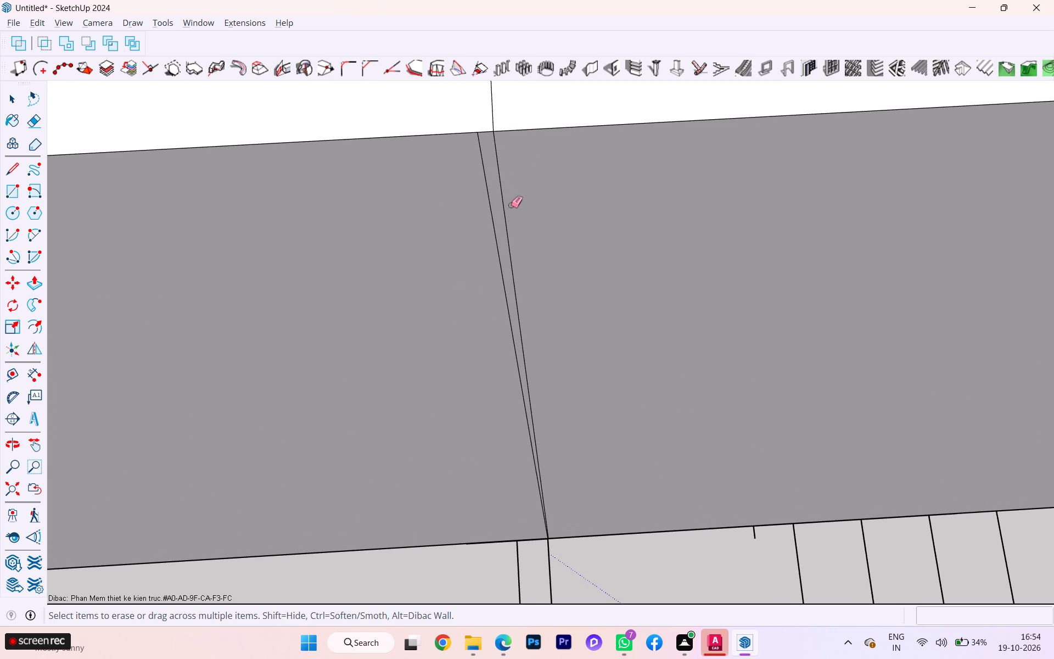
left_click(507, 210)
left_click(503, 203)
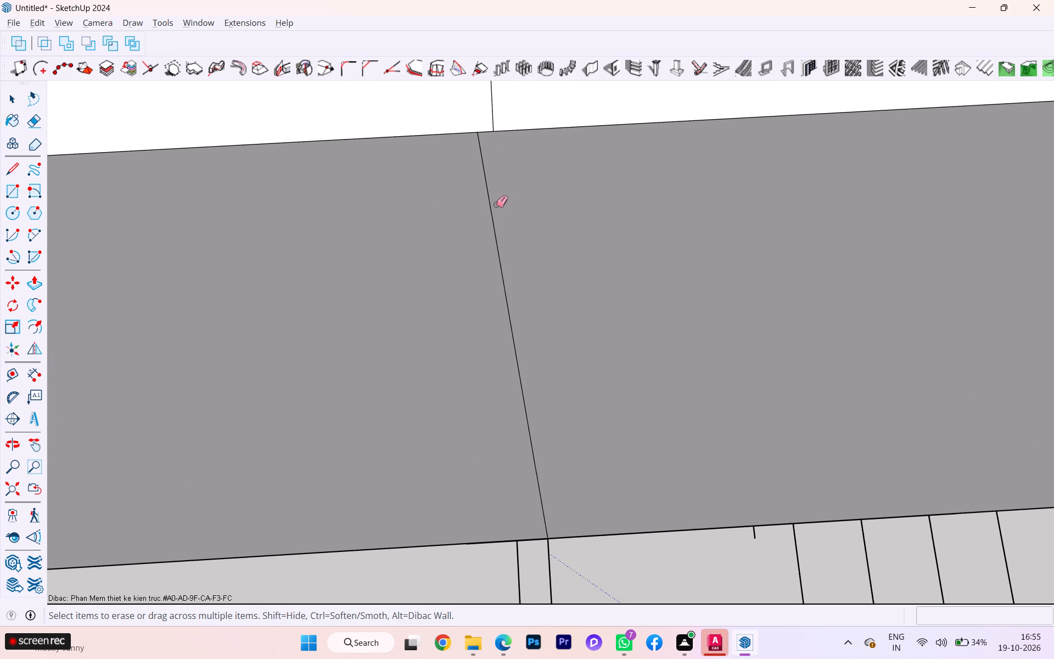
left_click(491, 208)
Erase the seam lines crossing the top face of the long outer wall at the filled gap beside the staircase.
scroll(511, 175, "down", 2)
scroll(511, 175, "up", 1)
left_click(494, 123)
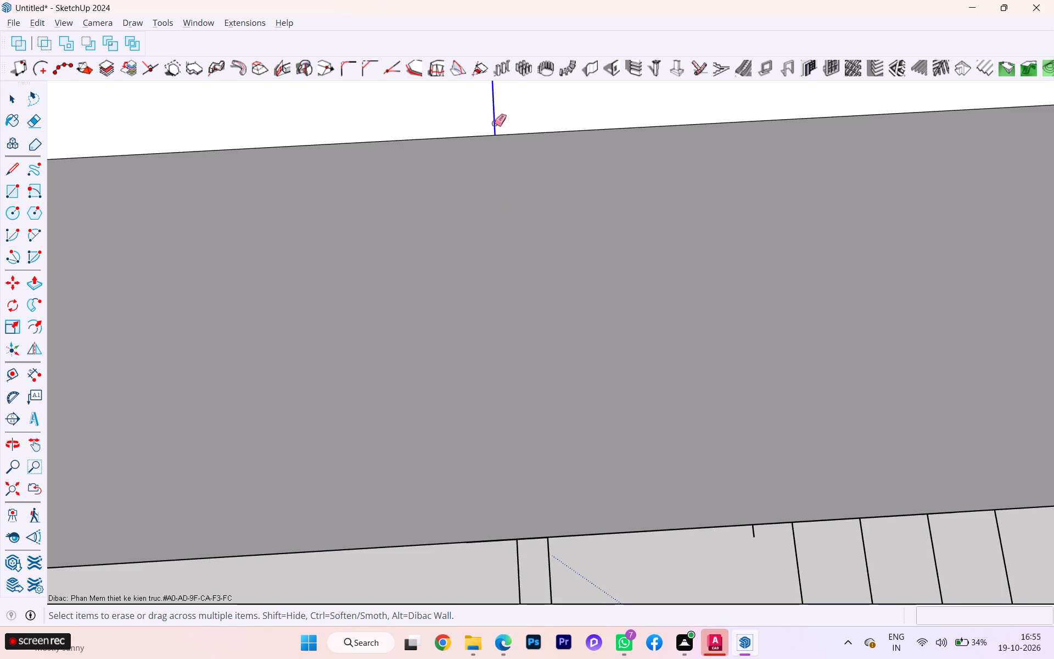
scroll(494, 123, "down", 4)
scroll(497, 125, "up", 1)
scroll(497, 125, "down", 2)
scroll(501, 130, "up", 1)
scroll(502, 132, "down", 6)
scroll(522, 149, "up", 1)
scroll(522, 150, "down", 4)
scroll(526, 155, "up", 1)
scroll(526, 155, "down", 8)
scroll(508, 226, "up", 1)
scroll(508, 236, "down", 10)
scroll(504, 256, "up", 3)
scroll(504, 256, "down", 2)
scroll(509, 264, "up", 1)
left_click(234, 179)
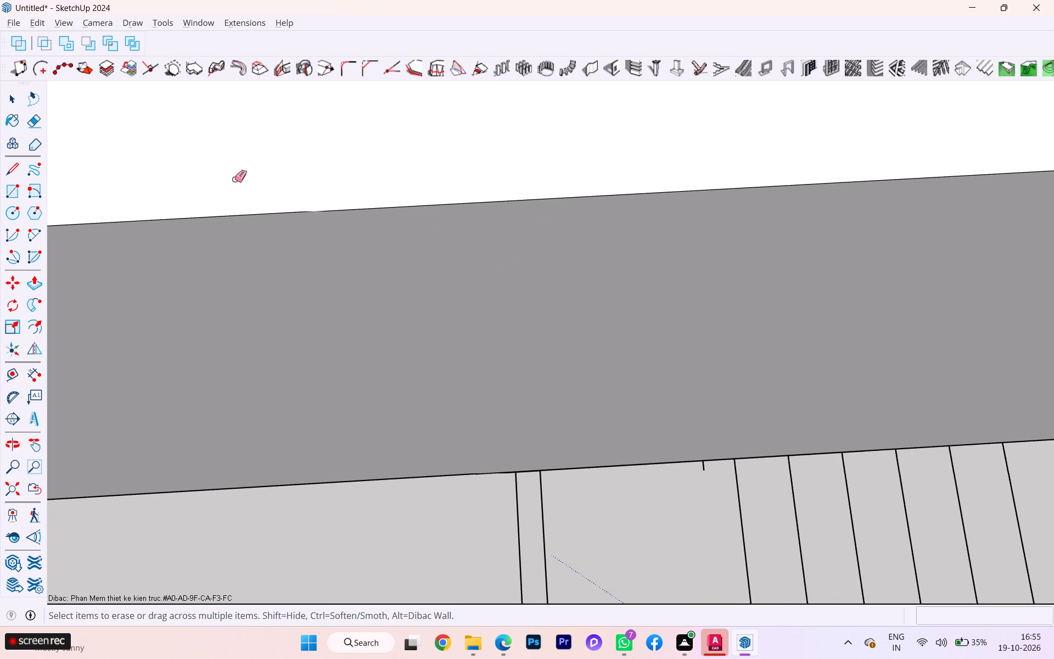
Erase the paired seam lines on the top and inner faces of the long outer wall at the far side of the staircase.
scroll(238, 187, "down", 2)
scroll(238, 188, "up", 1)
scroll(238, 188, "down", 2)
scroll(242, 193, "up", 1)
scroll(243, 196, "down", 1)
scroll(252, 211, "up", 2)
scroll(257, 219, "down", 2)
scroll(263, 228, "up", 1)
scroll(265, 230, "down", 10)
scroll(310, 259, "up", 1)
scroll(352, 277, "down", 2)
scroll(356, 278, "up", 1)
scroll(358, 279, "down", 2)
scroll(377, 283, "up", 4)
scroll(384, 284, "down", 2)
scroll(401, 286, "up", 1)
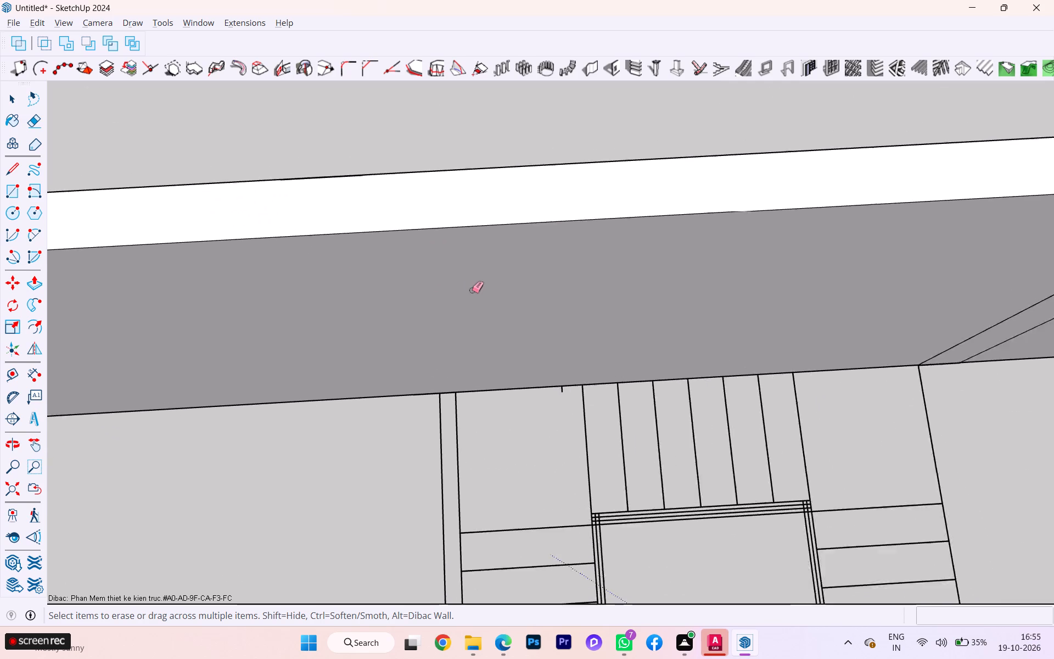
scroll(475, 290, "down", 3)
scroll(475, 290, "up", 2)
scroll(475, 290, "down", 2)
scroll(475, 290, "up", 1)
scroll(502, 298, "down", 2)
scroll(501, 298, "up", 3)
scroll(501, 298, "down", 5)
scroll(501, 298, "up", 2)
scroll(500, 298, "down", 2)
scroll(452, 289, "down", 3)
scroll(453, 288, "up", 1)
scroll(453, 287, "down", 1)
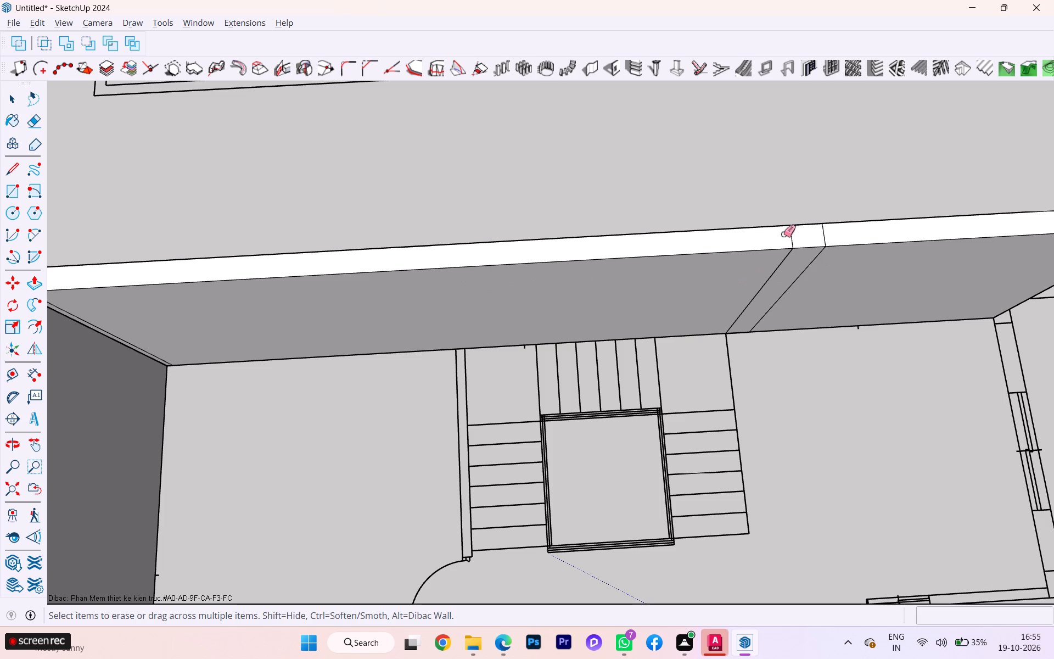
left_click(792, 236)
left_click(825, 234)
left_click(815, 254)
left_click(815, 258)
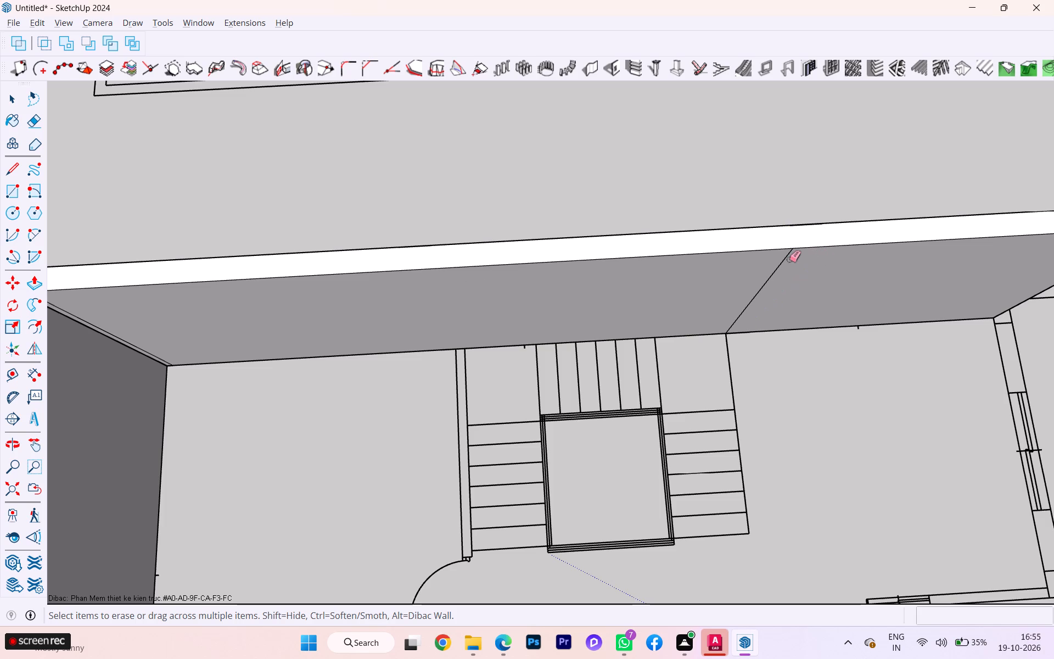
left_click(785, 258)
Erase the seam lines on the top and inner face of the long outer wall at its end corner.
scroll(743, 261, "down", 4)
scroll(736, 258, "up", 1)
scroll(735, 258, "down", 2)
scroll(347, 275, "up", 3)
scroll(346, 276, "down", 1)
scroll(339, 278, "up", 2)
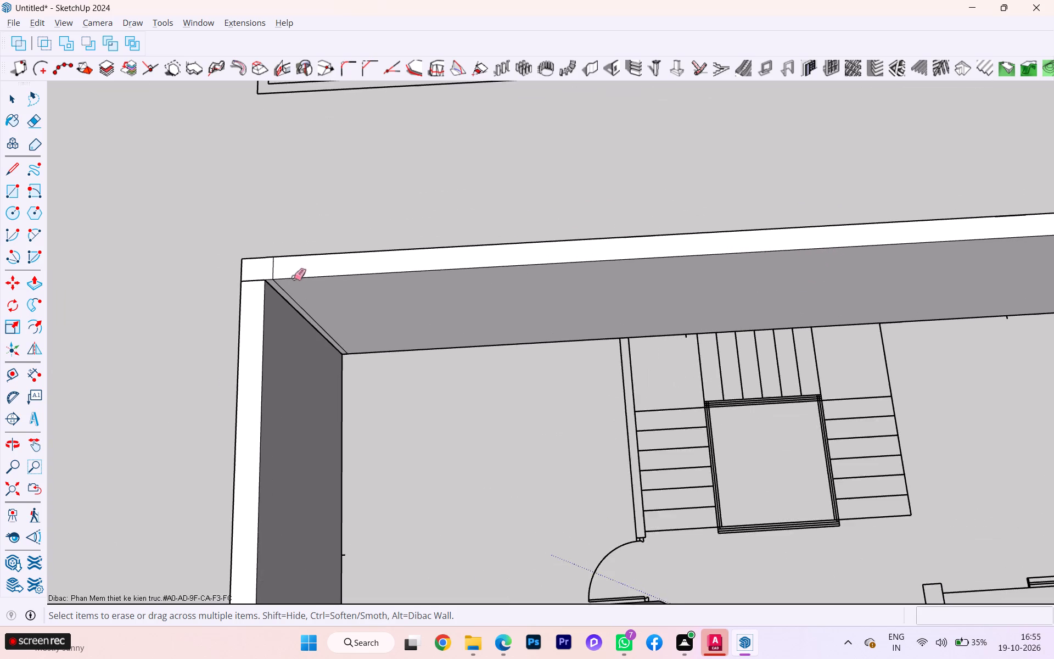
scroll(294, 277, "up", 4)
left_click(271, 267)
scroll(279, 288, "up", 1)
scroll(279, 288, "down", 5)
scroll(279, 288, "up", 3)
left_click(279, 288)
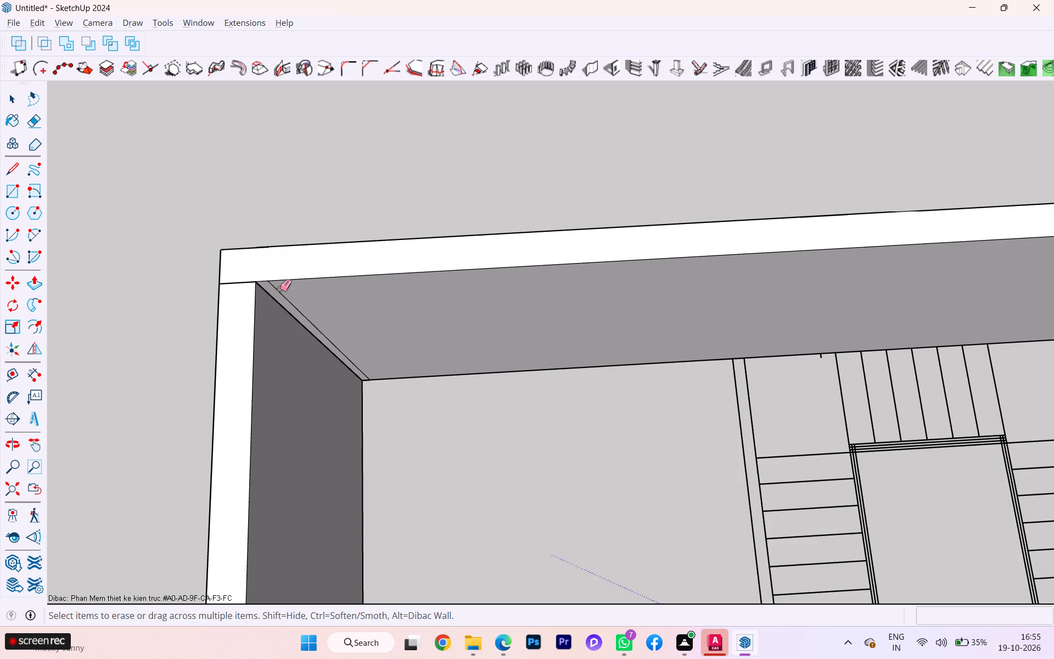
left_click(279, 288)
left_click(277, 293)
scroll(282, 288, "down", 1)
scroll(282, 288, "up", 2)
scroll(282, 288, "down", 3)
scroll(282, 288, "up", 3)
scroll(282, 288, "down", 7)
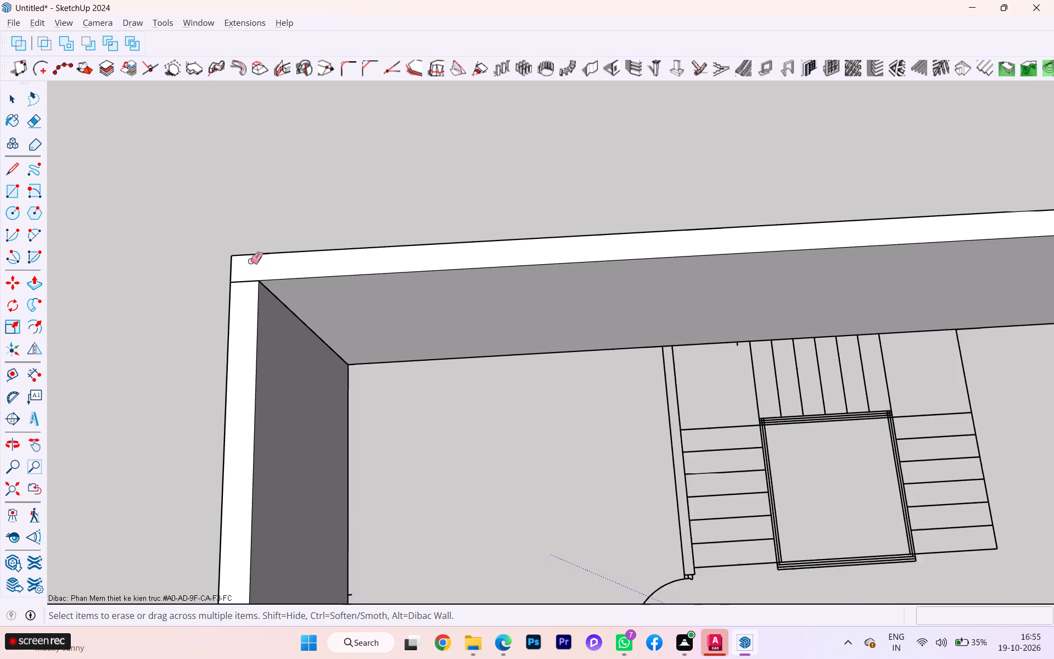
Inside the wall's group, Push/Pull the narrow face exposed at the outer corner about 1/16" to close the hairline gap against the adjoining wall.
scroll(246, 271, "up", 4)
scroll(238, 280, "down", 1)
scroll(238, 280, "up", 4)
middle_click_drag(238, 280, 661, 194)
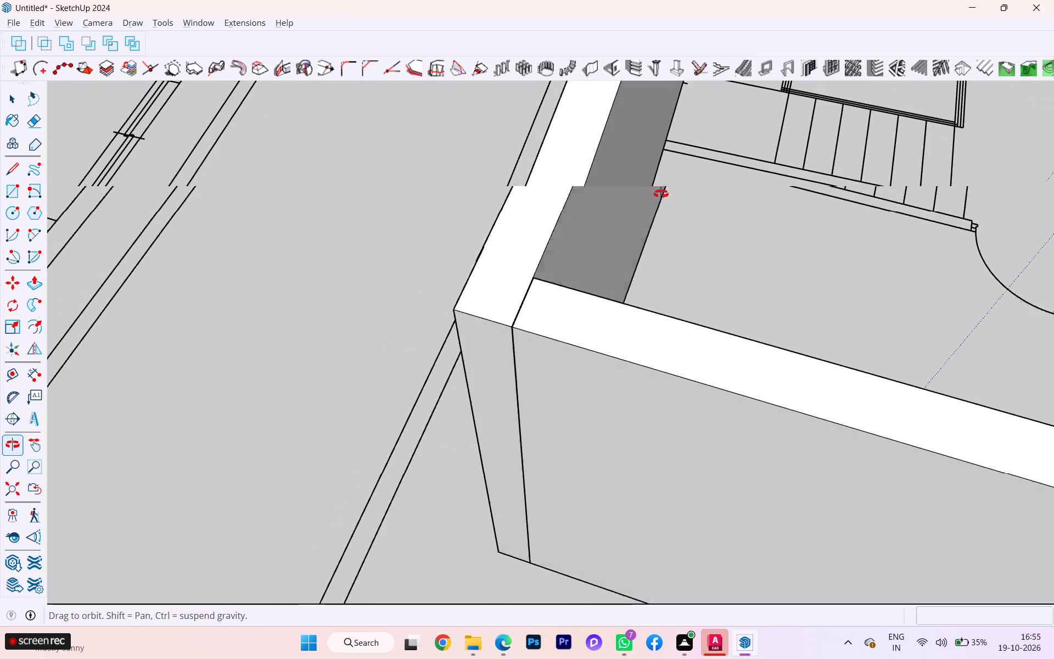
middle_click_drag(661, 194, 661, 194)
scroll(566, 295, "up", 11)
scroll(512, 348, "down", 1)
scroll(512, 348, "up", 4)
scroll(512, 348, "down", 1)
scroll(512, 348, "up", 7)
scroll(511, 348, "down", 1)
scroll(509, 350, "up", 1)
scroll(509, 350, "down", 1)
scroll(509, 353, "up", 1)
scroll(509, 354, "down", 1)
scroll(509, 355, "up", 10)
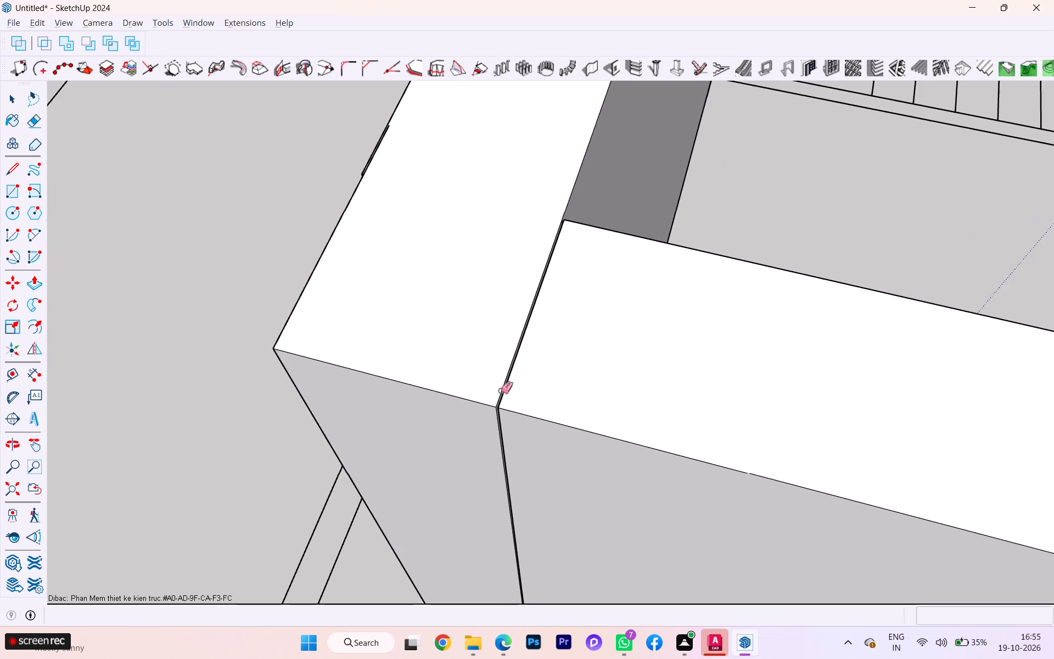
scroll(501, 390, "down", 1)
scroll(501, 390, "up", 4)
scroll(500, 394, "down", 2)
scroll(500, 394, "up", 8)
middle_click_drag(546, 373, 609, 362)
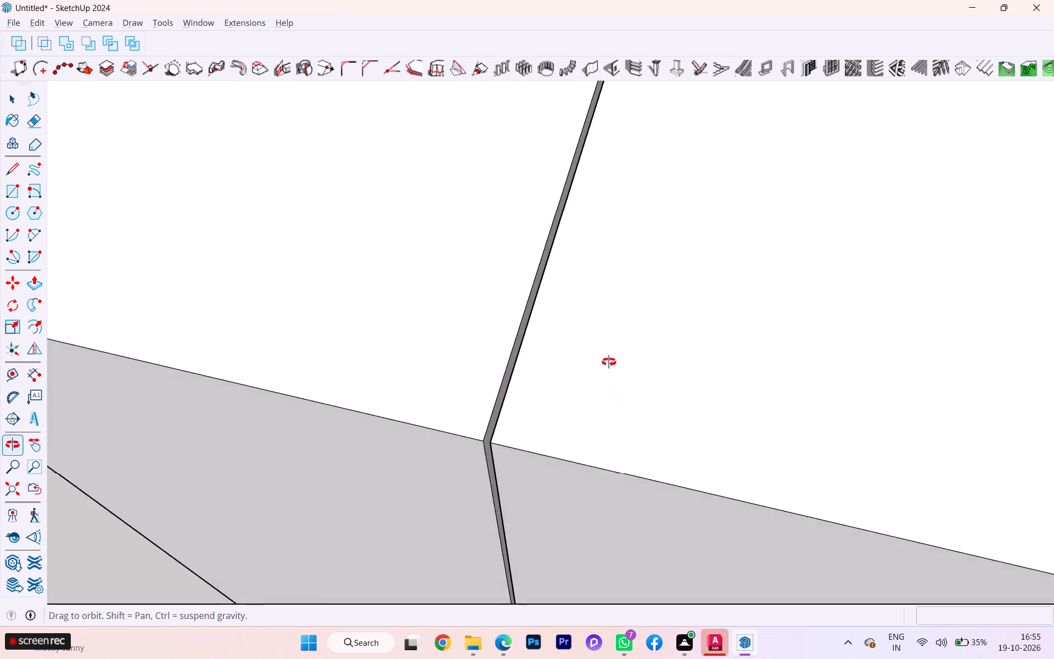
middle_click_drag(609, 362, 815, 328)
scroll(489, 437, "up", 5)
scroll(492, 449, "down", 2)
scroll(493, 451, "up", 9)
scroll(596, 473, "down", 1)
scroll(596, 473, "up", 2)
scroll(616, 454, "down", 1)
scroll(616, 454, "up", 5)
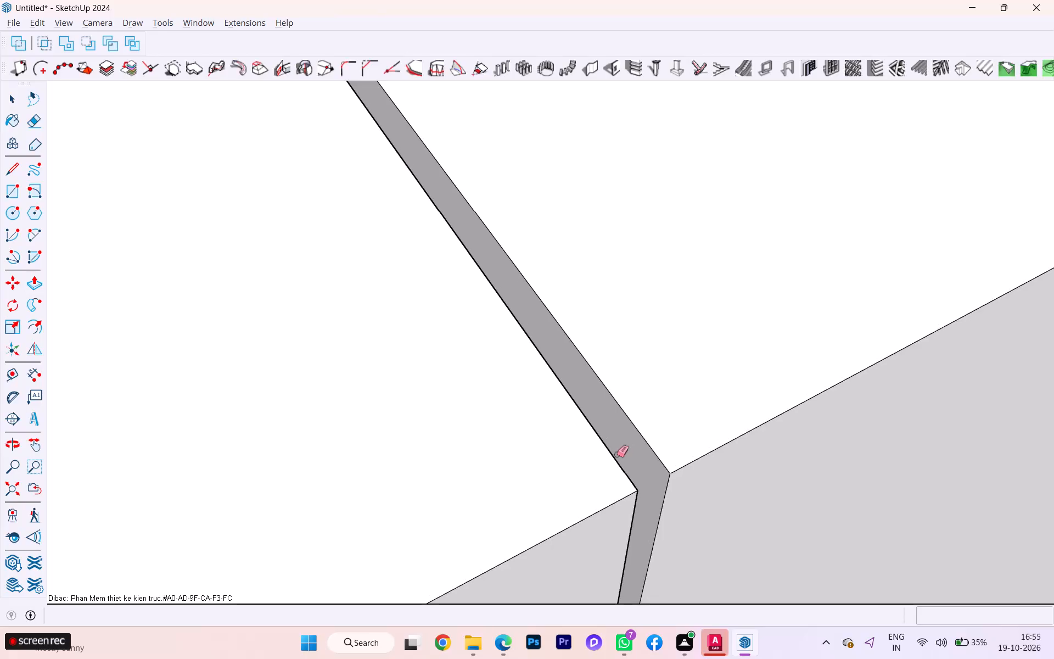
key("p")
left_click(630, 444)
key("space")
left_click(630, 444)
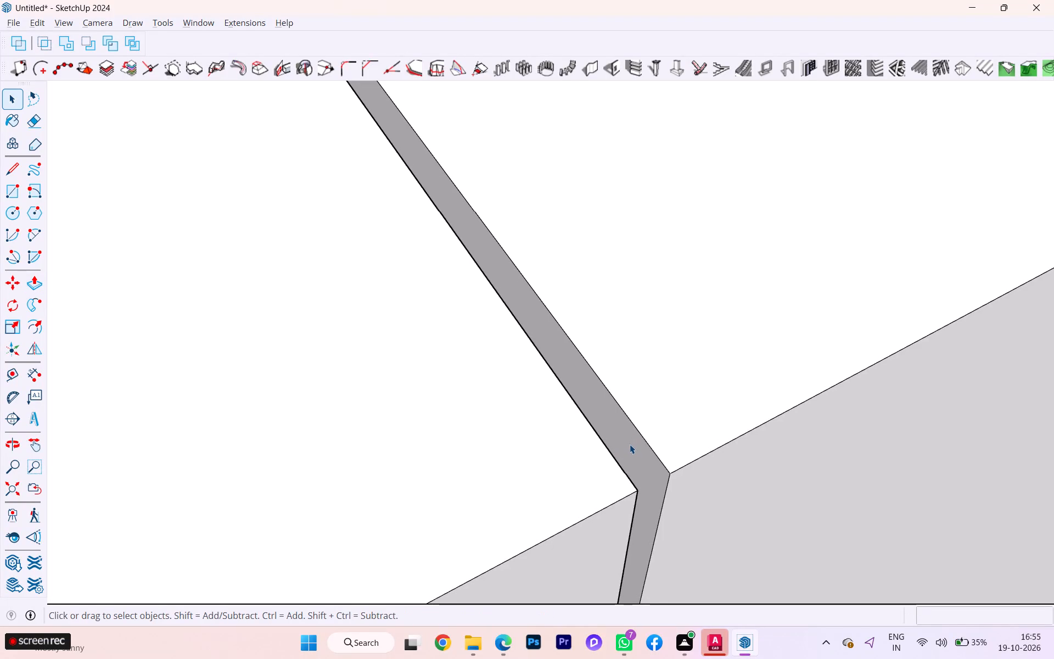
triple_click(626, 448)
left_click(626, 448)
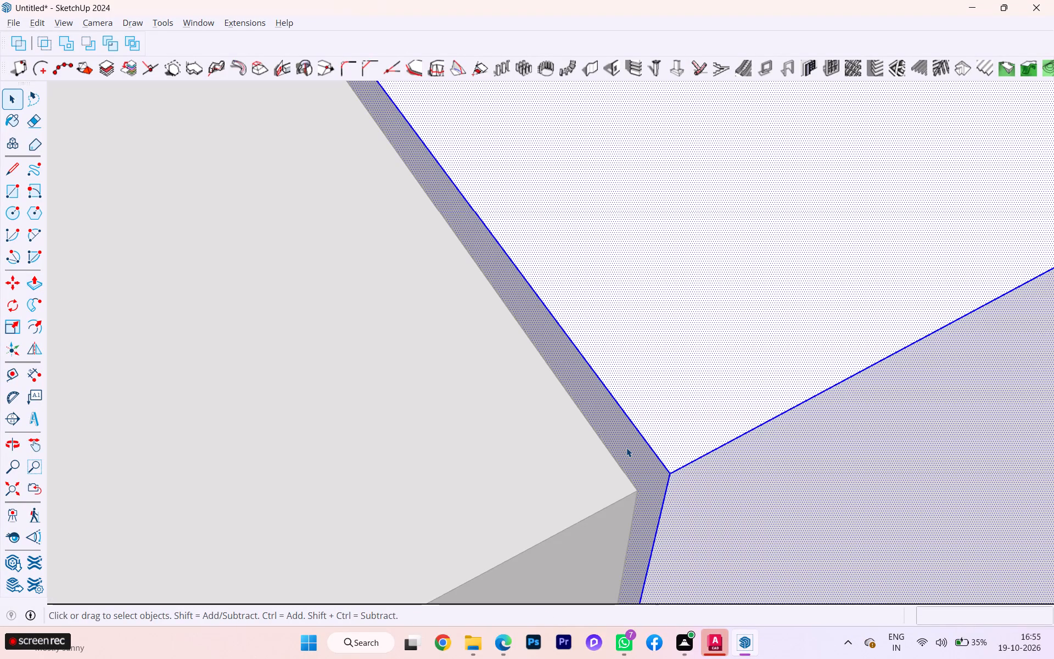
key("p")
left_click(620, 446)
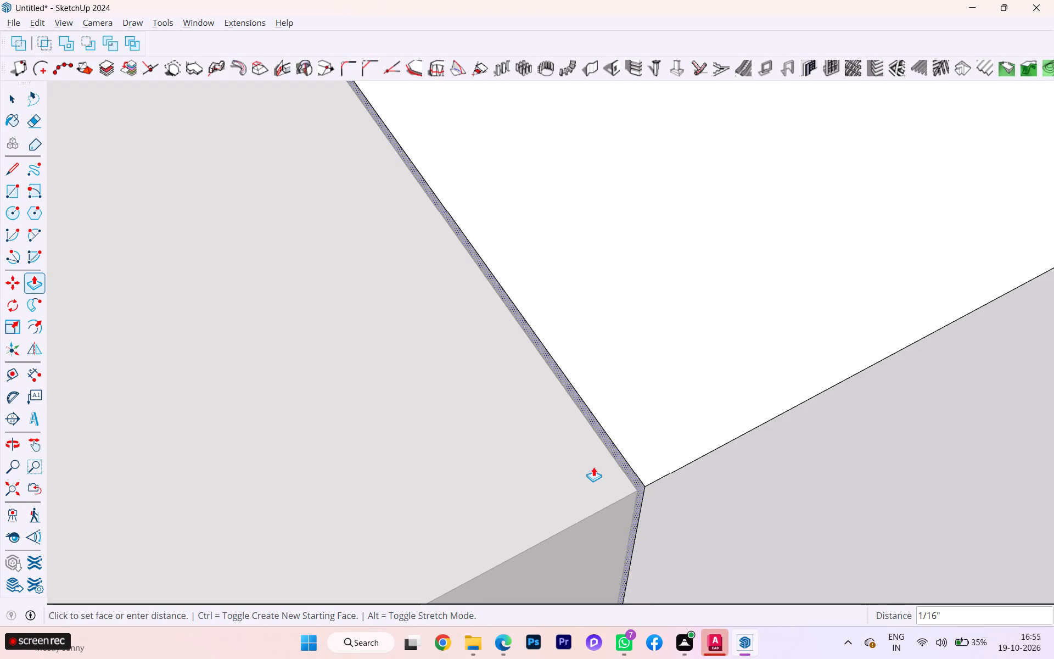
left_click(634, 490)
scroll(614, 400, "down", 4)
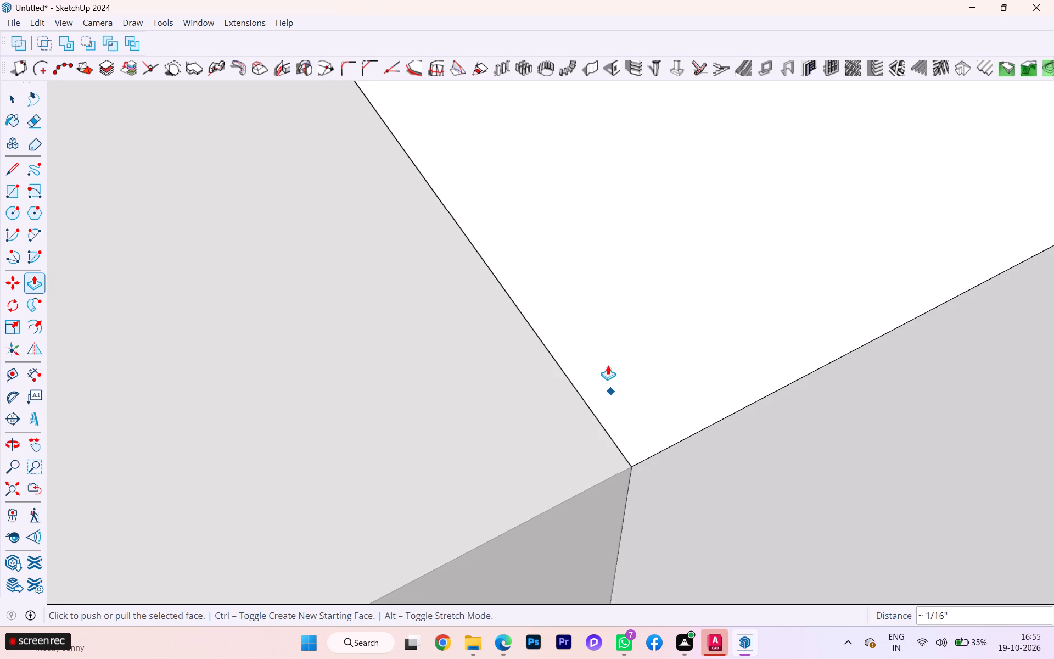
key("space")
scroll(627, 334, "down", 2)
scroll(631, 333, "up", 5)
scroll(632, 333, "down", 7)
scroll(637, 327, "up", 1)
scroll(637, 327, "down", 13)
scroll(637, 327, "up", 1)
scroll(637, 327, "down", 1)
scroll(637, 327, "up", 2)
scroll(637, 327, "down", 5)
scroll(637, 328, "up", 2)
scroll(637, 328, "down", 1)
scroll(655, 343, "up", 4)
scroll(659, 345, "down", 1)
scroll(663, 345, "up", 4)
scroll(665, 345, "down", 1)
scroll(699, 309, "down", 1)
scroll(699, 309, "up", 1)
scroll(699, 309, "down", 6)
scroll(702, 310, "up", 2)
scroll(703, 310, "down", 2)
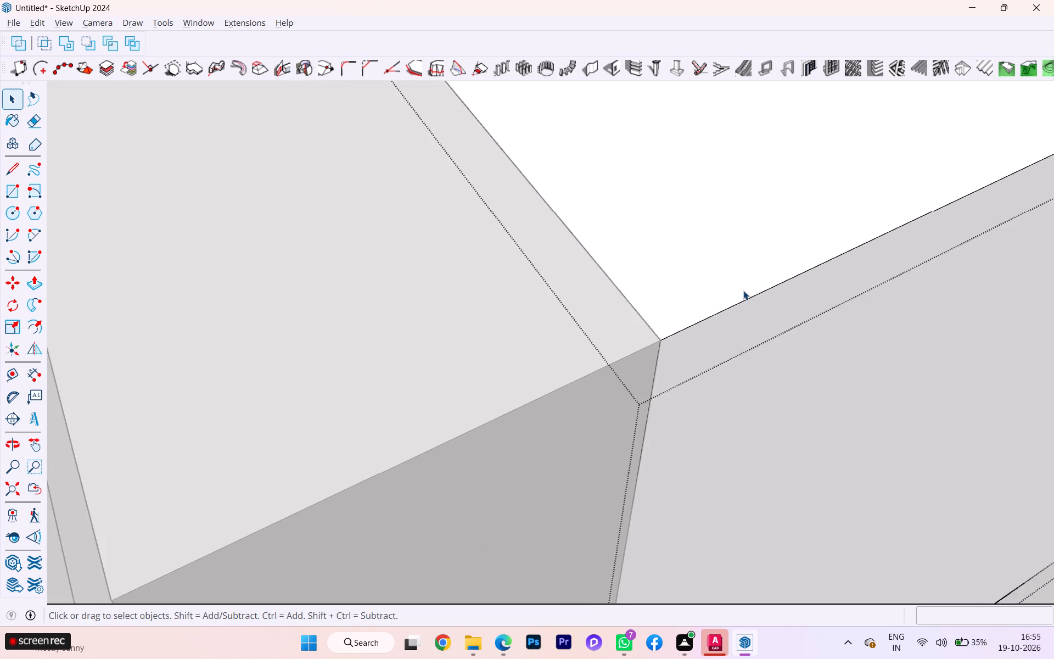
scroll(743, 291, "down", 5)
scroll(743, 291, "up", 11)
scroll(743, 291, "down", 9)
scroll(744, 290, "up", 2)
scroll(744, 291, "down", 3)
scroll(732, 301, "up", 3)
left_click(226, 420)
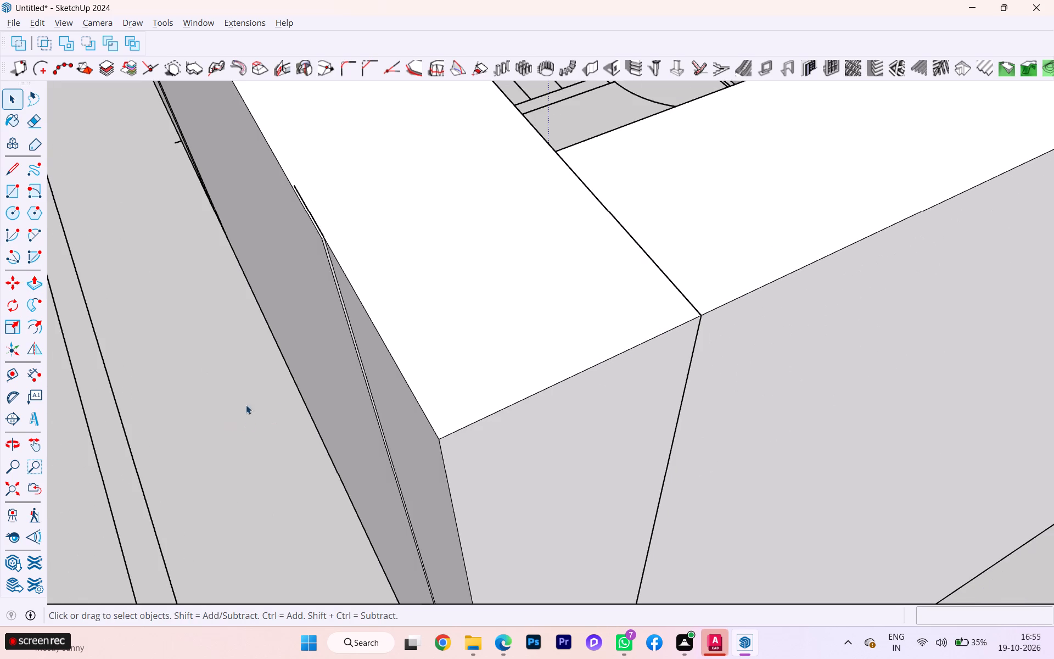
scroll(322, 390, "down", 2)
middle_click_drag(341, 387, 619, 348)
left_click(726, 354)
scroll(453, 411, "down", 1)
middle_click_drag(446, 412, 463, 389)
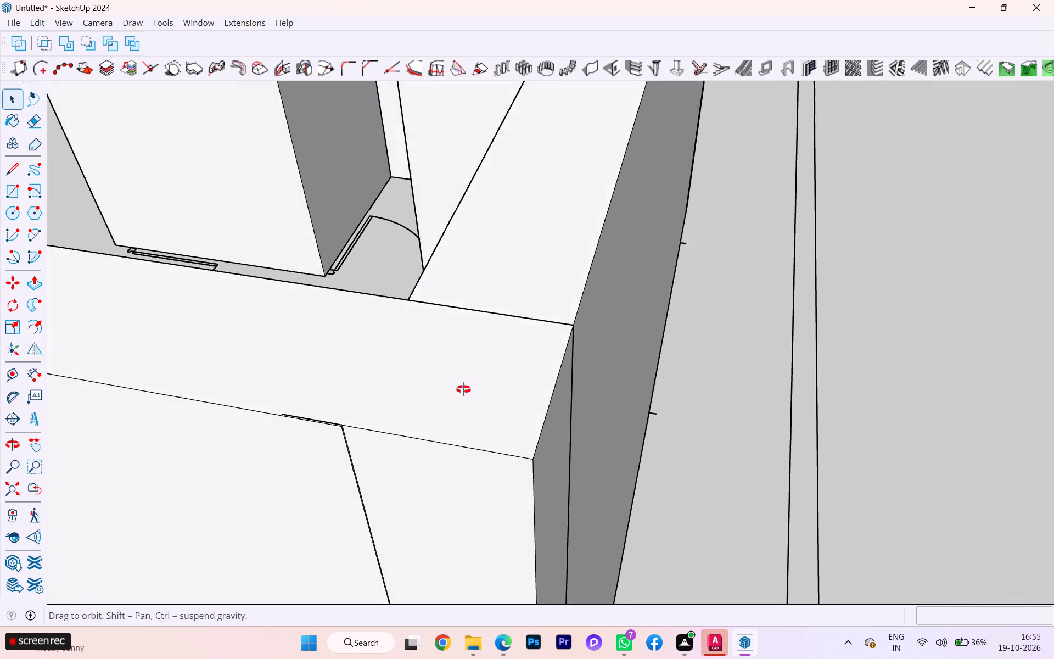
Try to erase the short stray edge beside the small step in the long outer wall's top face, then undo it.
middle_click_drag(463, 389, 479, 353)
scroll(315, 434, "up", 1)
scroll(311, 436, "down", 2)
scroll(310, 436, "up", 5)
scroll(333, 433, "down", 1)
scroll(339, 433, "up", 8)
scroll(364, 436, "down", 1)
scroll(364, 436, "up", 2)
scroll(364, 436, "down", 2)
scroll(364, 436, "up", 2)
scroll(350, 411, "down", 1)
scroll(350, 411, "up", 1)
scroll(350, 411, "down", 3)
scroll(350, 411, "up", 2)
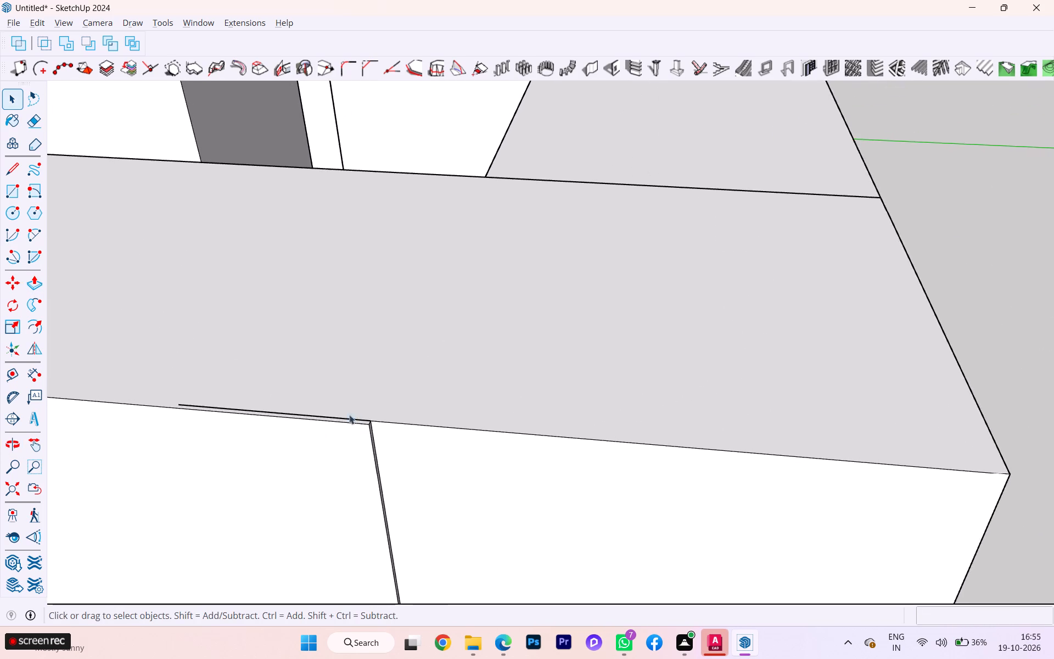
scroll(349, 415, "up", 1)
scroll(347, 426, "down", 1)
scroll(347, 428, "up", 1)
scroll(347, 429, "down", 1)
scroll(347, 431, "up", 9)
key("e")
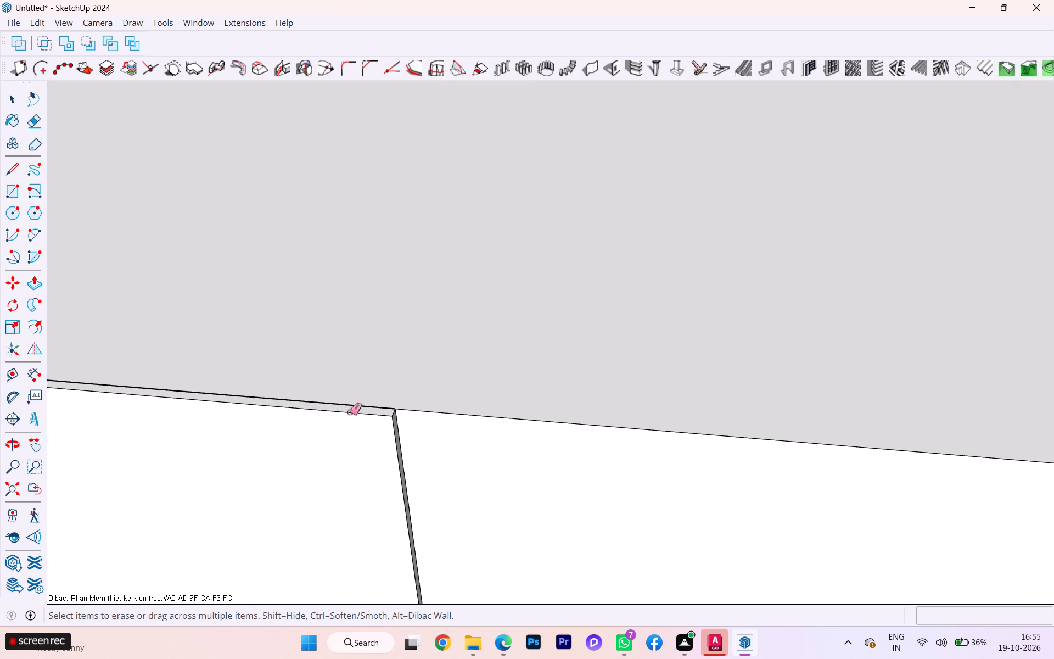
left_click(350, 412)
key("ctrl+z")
Erase the short stray edge on the long outer wall's top face beside the small step.
scroll(414, 420, "down", 1)
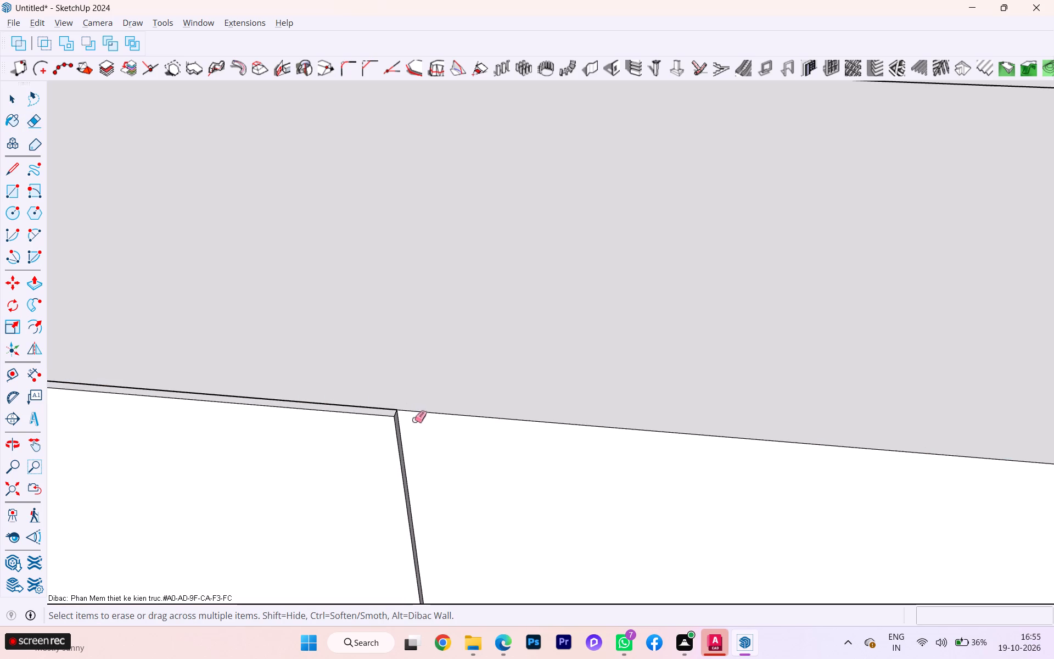
middle_click_drag(396, 432, 222, 507)
scroll(366, 445, "down", 1)
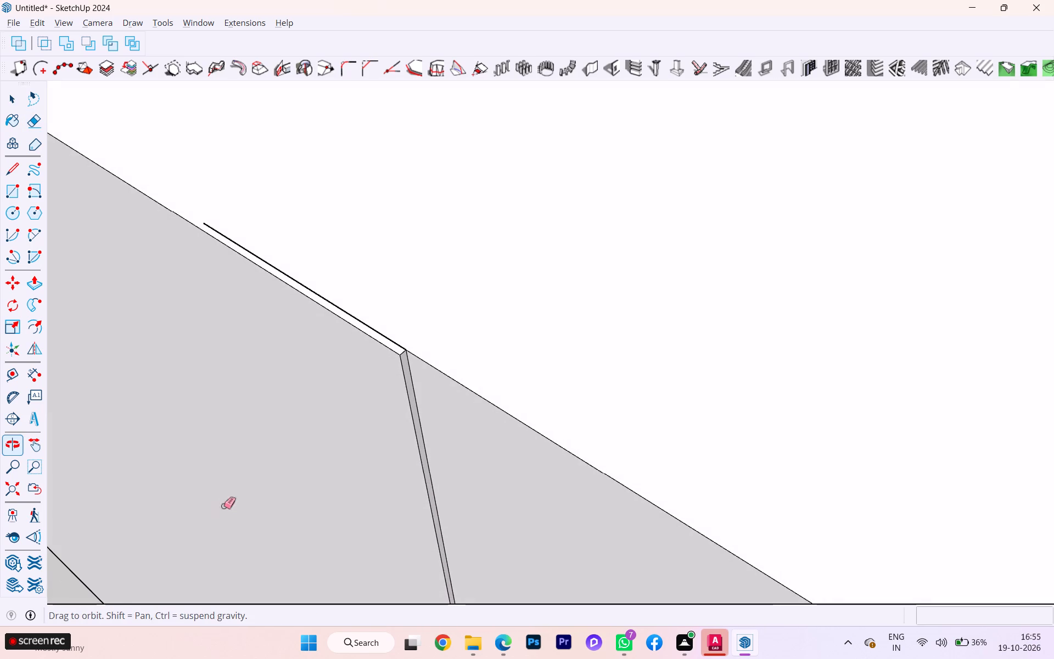
scroll(414, 392, "down", 2)
scroll(416, 353, "up", 2)
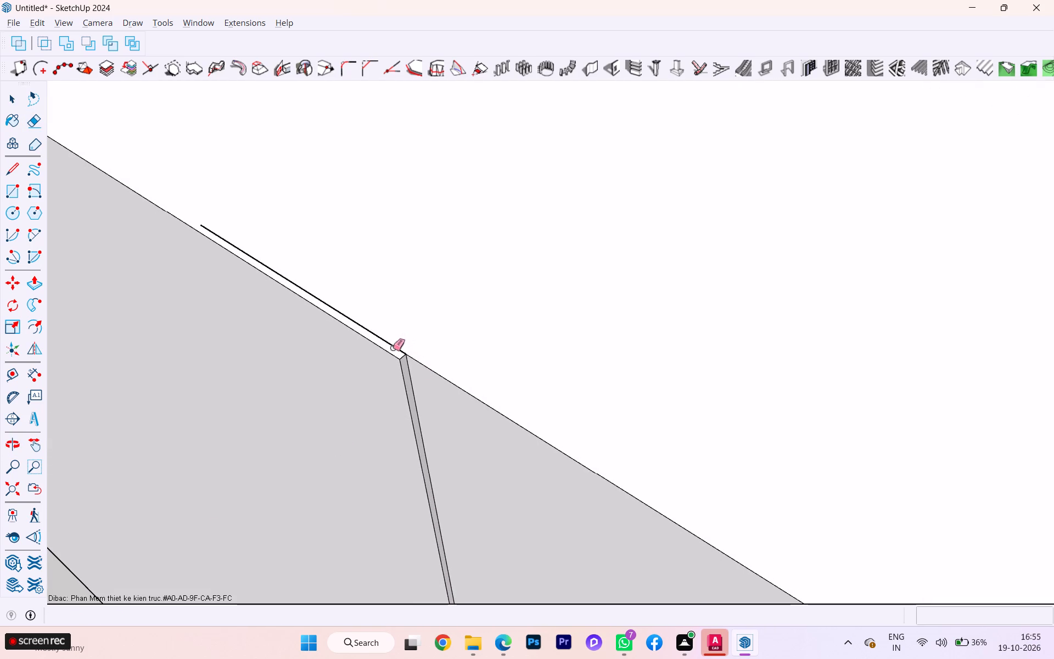
left_click(393, 348)
scroll(429, 346, "down", 2)
scroll(435, 351, "up", 2)
scroll(436, 353, "down", 4)
Push/Pull the slightly offset outer face of the long wall flush with the adjoining wall face.
middle_click_drag(426, 421, 211, 558)
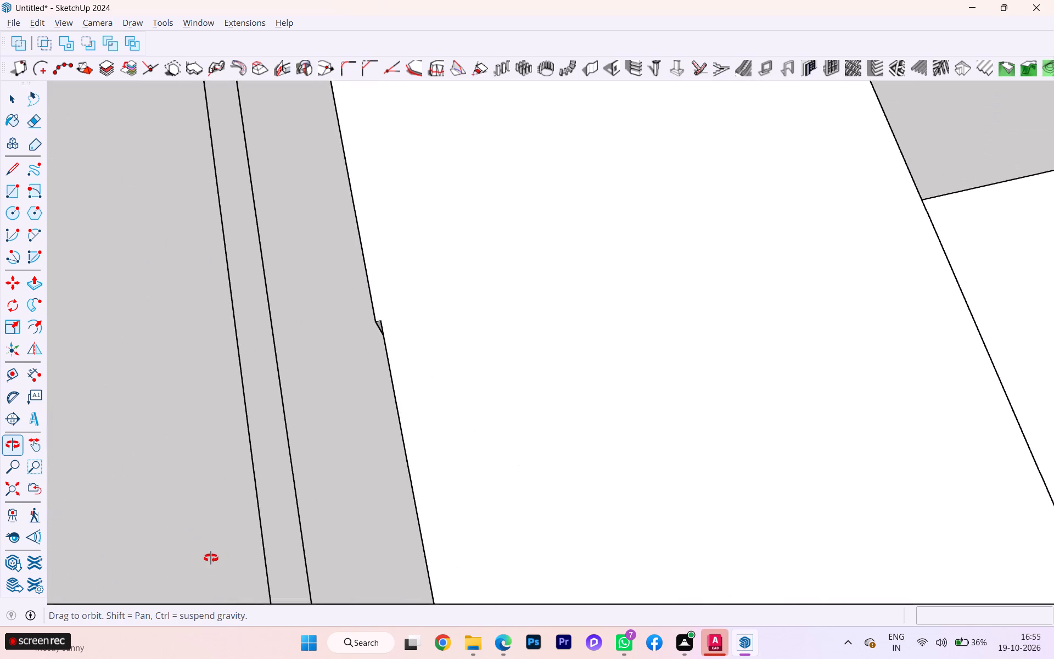
middle_click_drag(211, 558, 410, 509)
key("space")
left_click(449, 452)
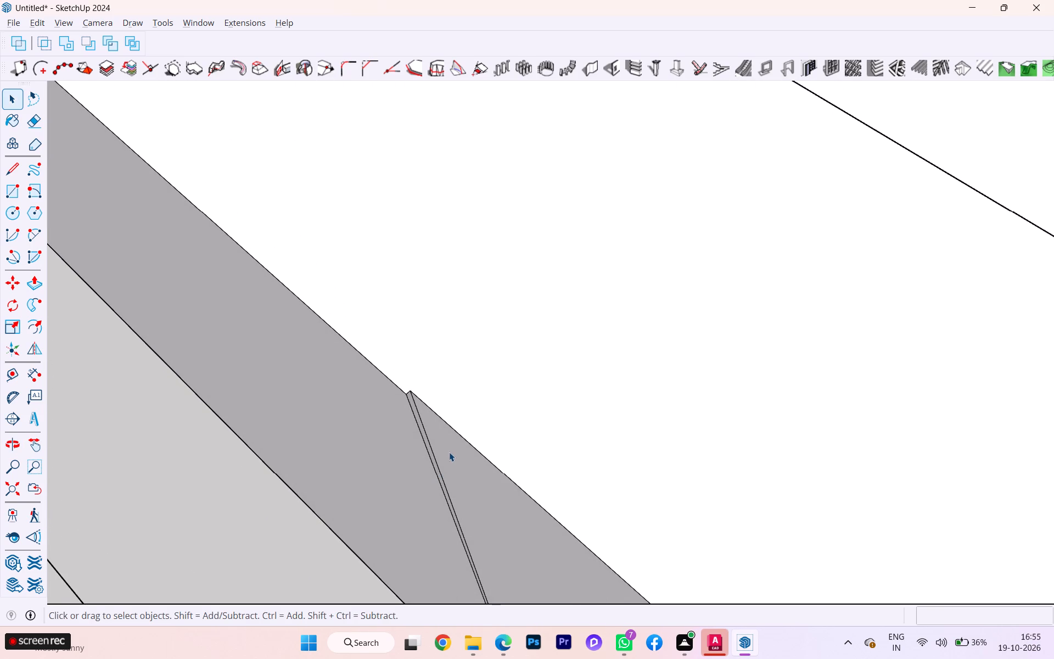
key("p")
left_click(500, 444)
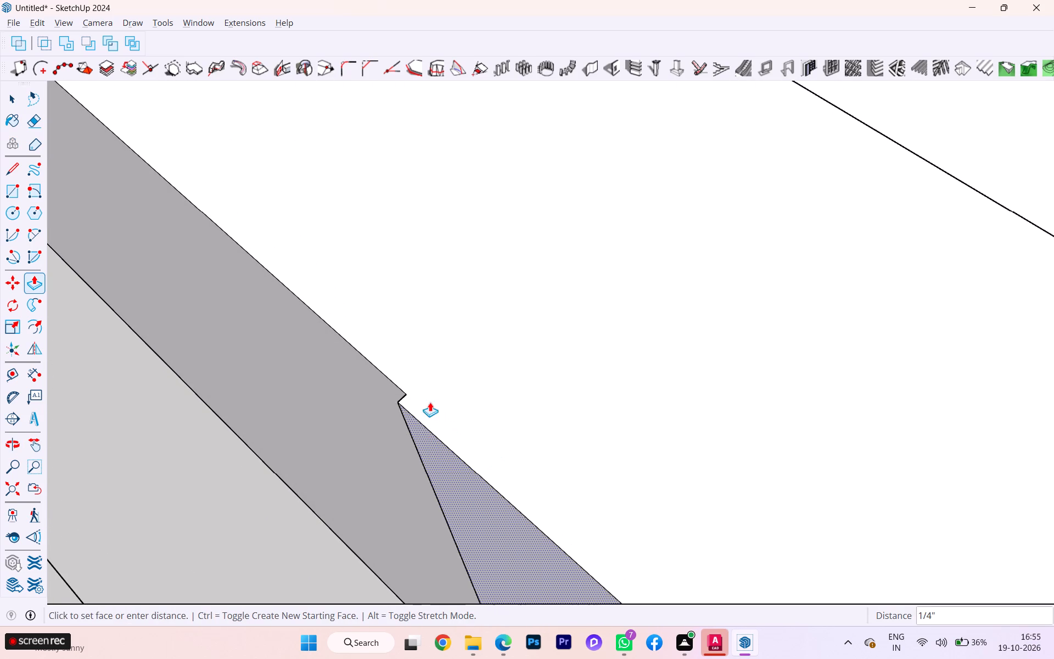
left_click(397, 381)
Erase the vertical seam line between the two aligned outer faces of the long wall.
scroll(411, 388, "down", 1)
middle_click_drag(423, 392, 617, 364)
key("space")
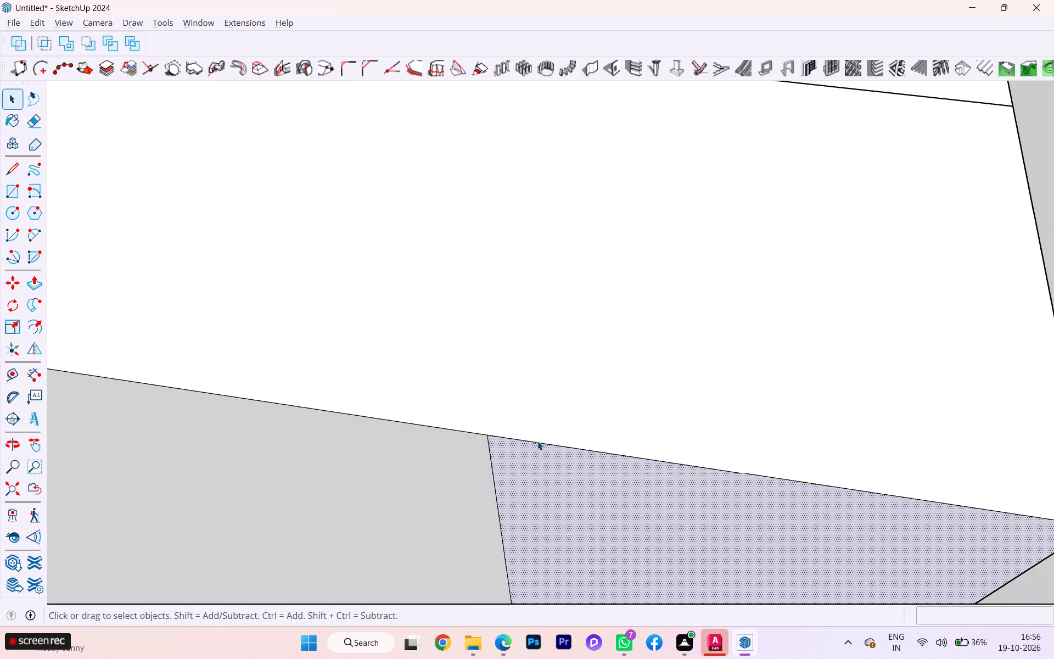
key("e")
left_click(492, 470)
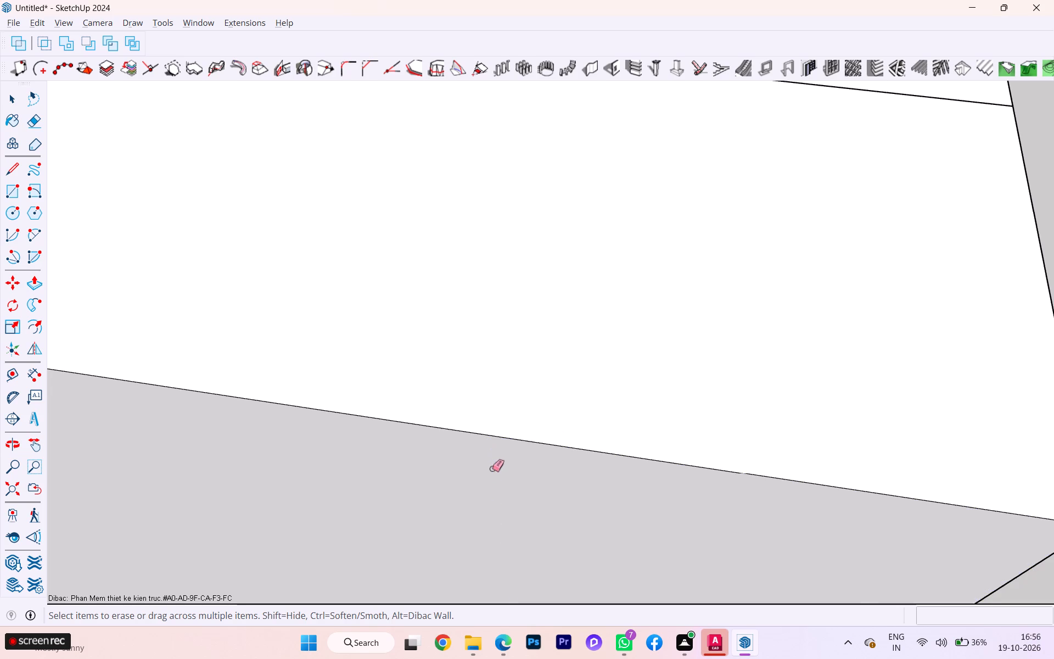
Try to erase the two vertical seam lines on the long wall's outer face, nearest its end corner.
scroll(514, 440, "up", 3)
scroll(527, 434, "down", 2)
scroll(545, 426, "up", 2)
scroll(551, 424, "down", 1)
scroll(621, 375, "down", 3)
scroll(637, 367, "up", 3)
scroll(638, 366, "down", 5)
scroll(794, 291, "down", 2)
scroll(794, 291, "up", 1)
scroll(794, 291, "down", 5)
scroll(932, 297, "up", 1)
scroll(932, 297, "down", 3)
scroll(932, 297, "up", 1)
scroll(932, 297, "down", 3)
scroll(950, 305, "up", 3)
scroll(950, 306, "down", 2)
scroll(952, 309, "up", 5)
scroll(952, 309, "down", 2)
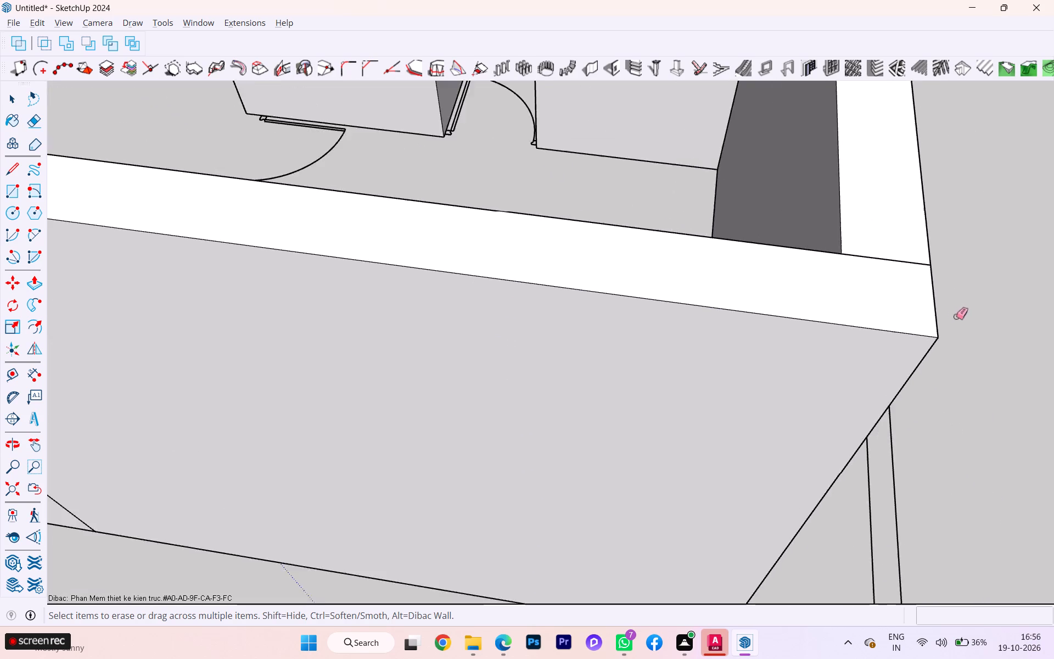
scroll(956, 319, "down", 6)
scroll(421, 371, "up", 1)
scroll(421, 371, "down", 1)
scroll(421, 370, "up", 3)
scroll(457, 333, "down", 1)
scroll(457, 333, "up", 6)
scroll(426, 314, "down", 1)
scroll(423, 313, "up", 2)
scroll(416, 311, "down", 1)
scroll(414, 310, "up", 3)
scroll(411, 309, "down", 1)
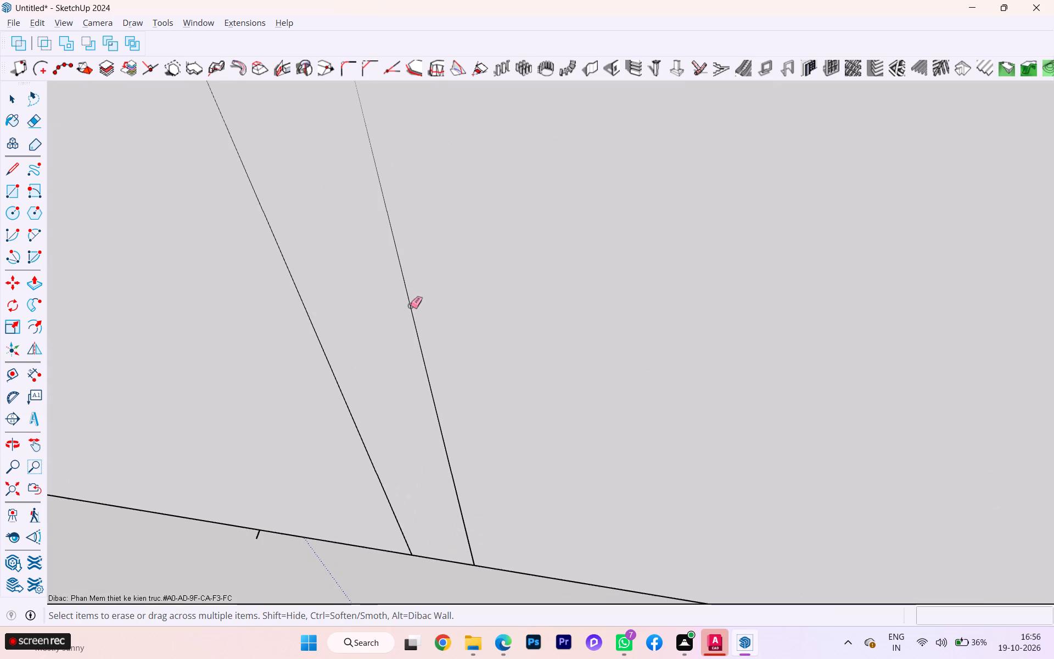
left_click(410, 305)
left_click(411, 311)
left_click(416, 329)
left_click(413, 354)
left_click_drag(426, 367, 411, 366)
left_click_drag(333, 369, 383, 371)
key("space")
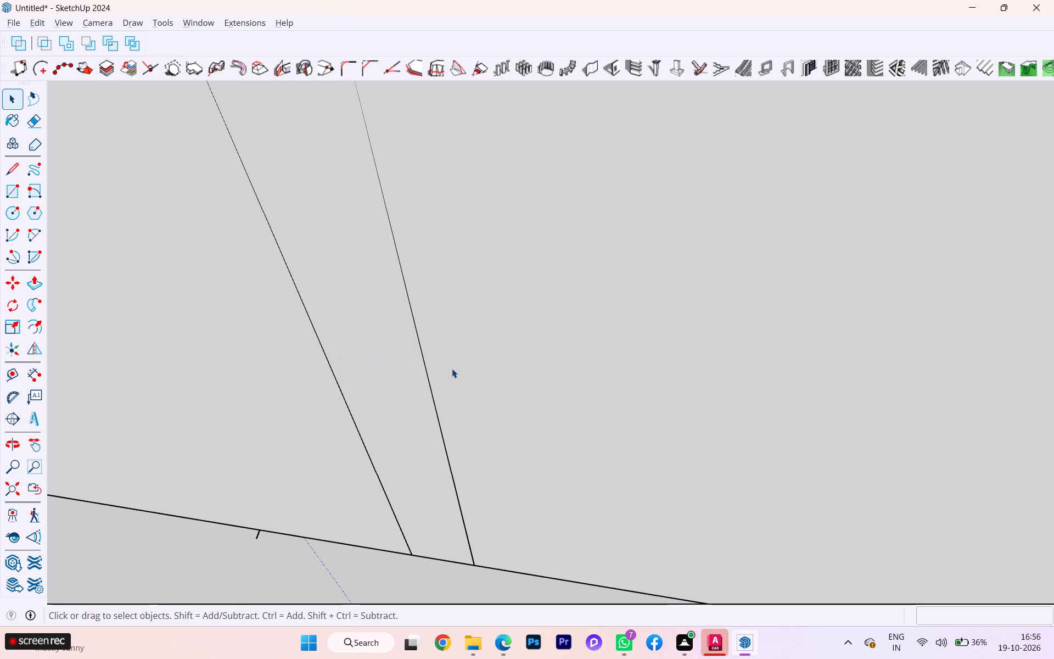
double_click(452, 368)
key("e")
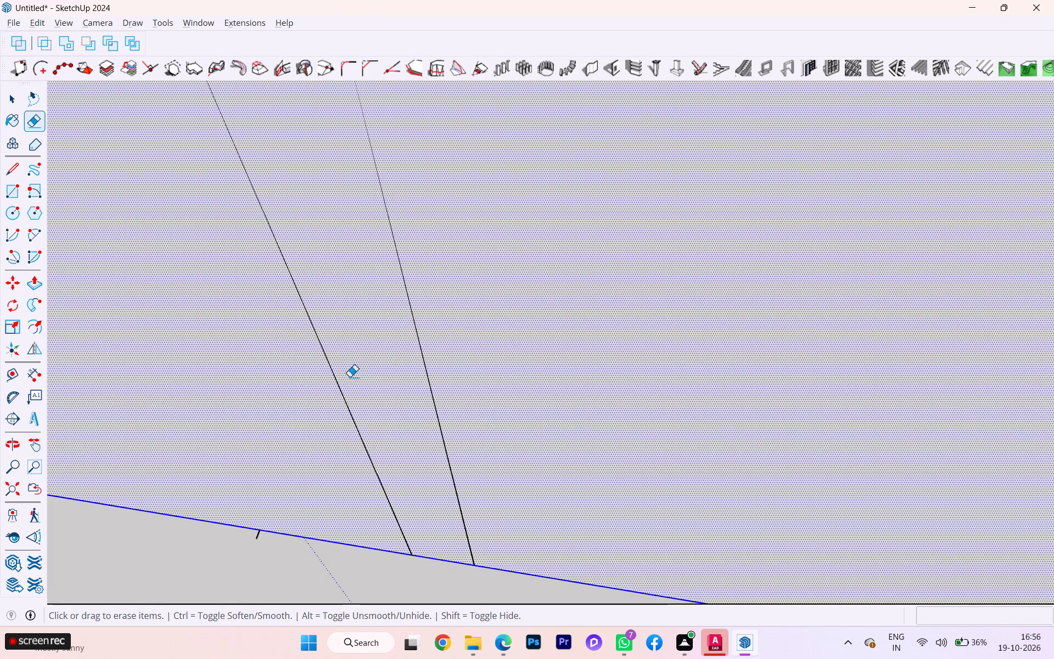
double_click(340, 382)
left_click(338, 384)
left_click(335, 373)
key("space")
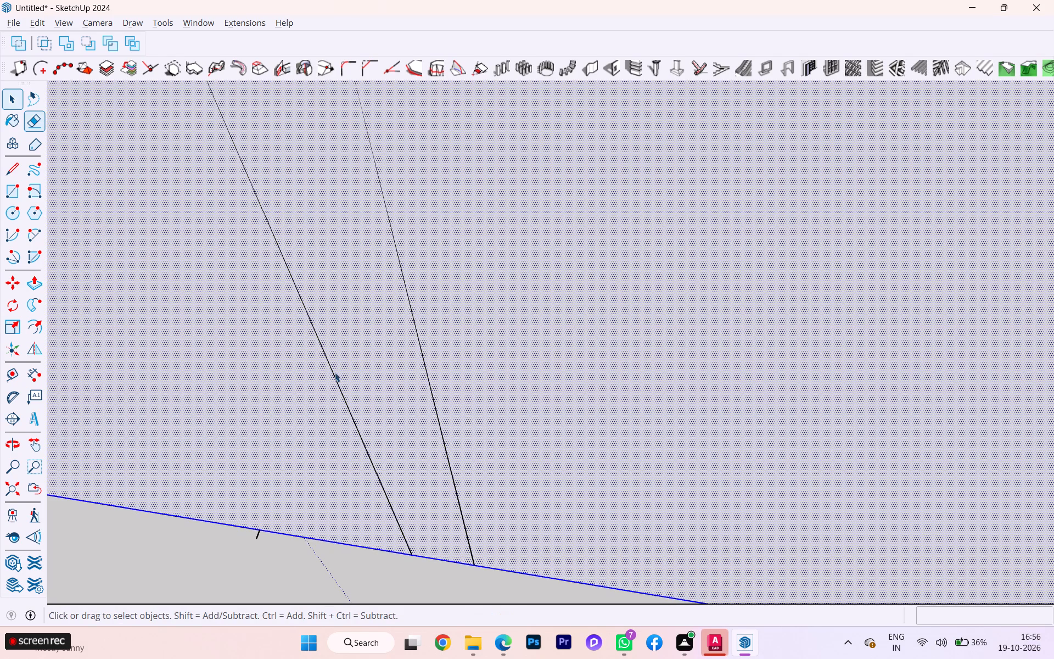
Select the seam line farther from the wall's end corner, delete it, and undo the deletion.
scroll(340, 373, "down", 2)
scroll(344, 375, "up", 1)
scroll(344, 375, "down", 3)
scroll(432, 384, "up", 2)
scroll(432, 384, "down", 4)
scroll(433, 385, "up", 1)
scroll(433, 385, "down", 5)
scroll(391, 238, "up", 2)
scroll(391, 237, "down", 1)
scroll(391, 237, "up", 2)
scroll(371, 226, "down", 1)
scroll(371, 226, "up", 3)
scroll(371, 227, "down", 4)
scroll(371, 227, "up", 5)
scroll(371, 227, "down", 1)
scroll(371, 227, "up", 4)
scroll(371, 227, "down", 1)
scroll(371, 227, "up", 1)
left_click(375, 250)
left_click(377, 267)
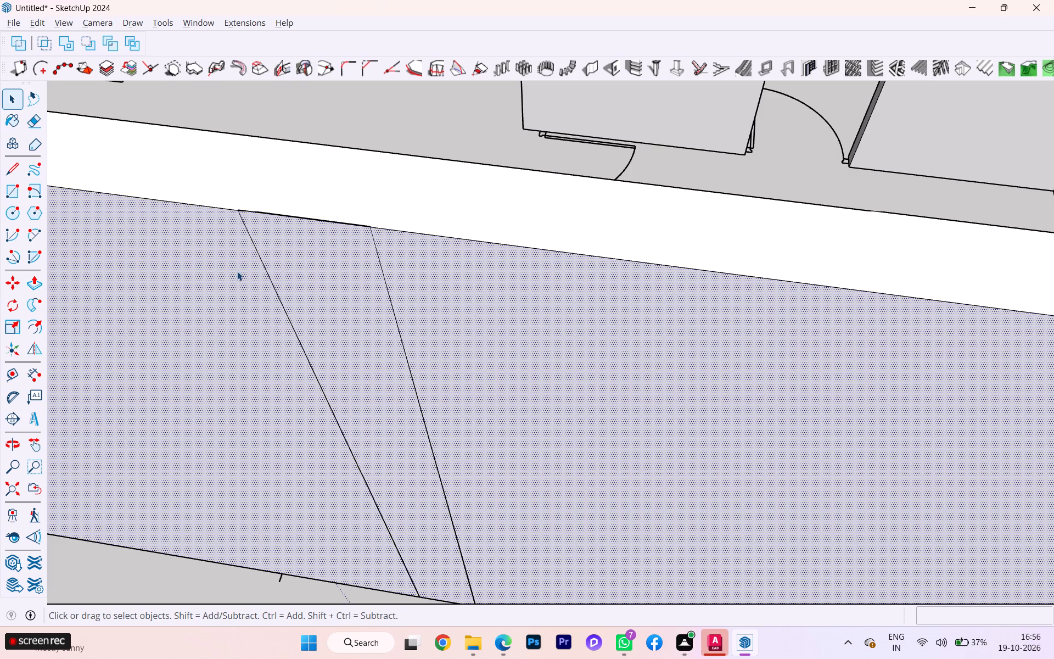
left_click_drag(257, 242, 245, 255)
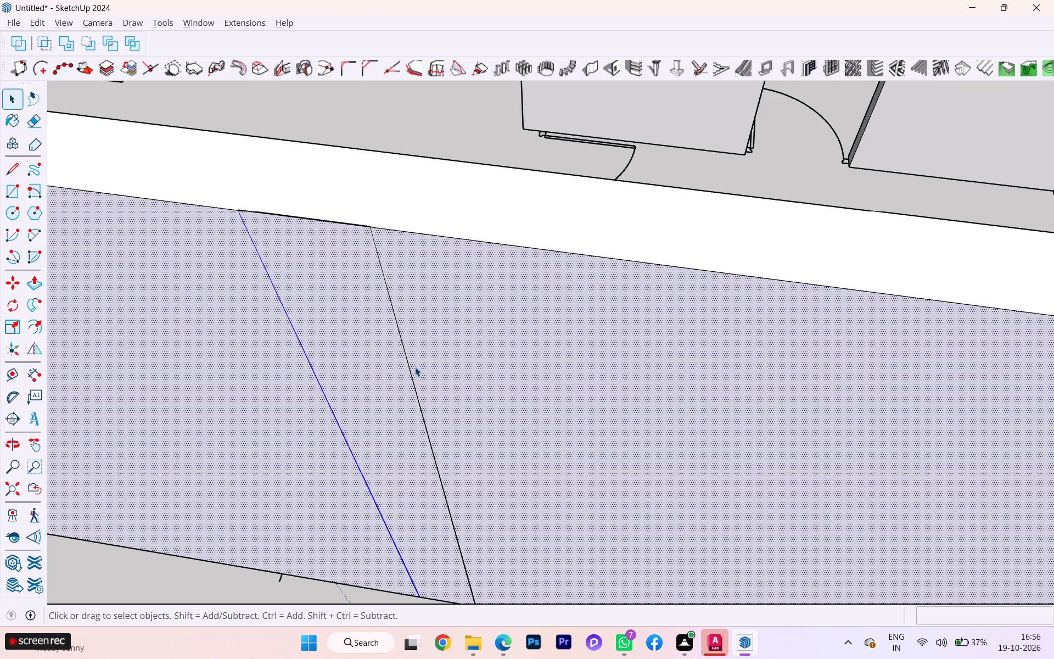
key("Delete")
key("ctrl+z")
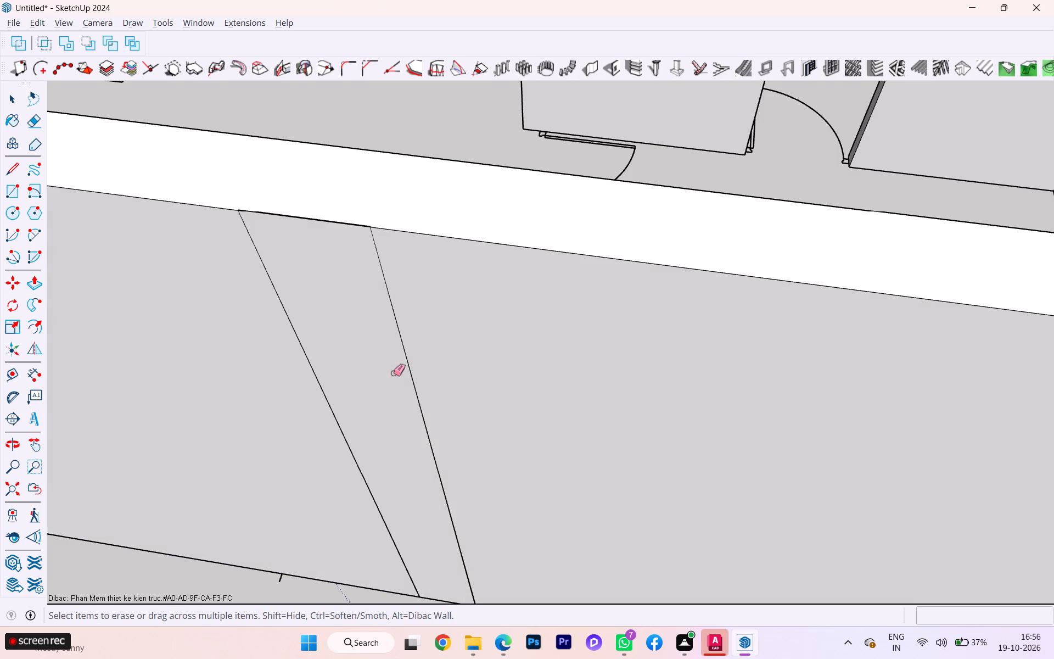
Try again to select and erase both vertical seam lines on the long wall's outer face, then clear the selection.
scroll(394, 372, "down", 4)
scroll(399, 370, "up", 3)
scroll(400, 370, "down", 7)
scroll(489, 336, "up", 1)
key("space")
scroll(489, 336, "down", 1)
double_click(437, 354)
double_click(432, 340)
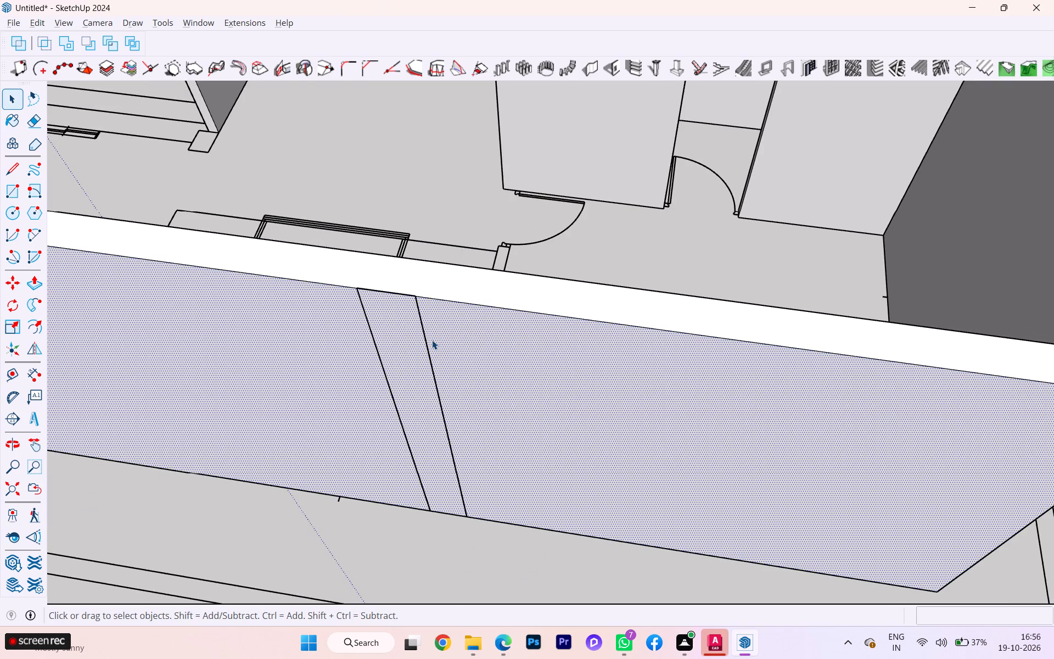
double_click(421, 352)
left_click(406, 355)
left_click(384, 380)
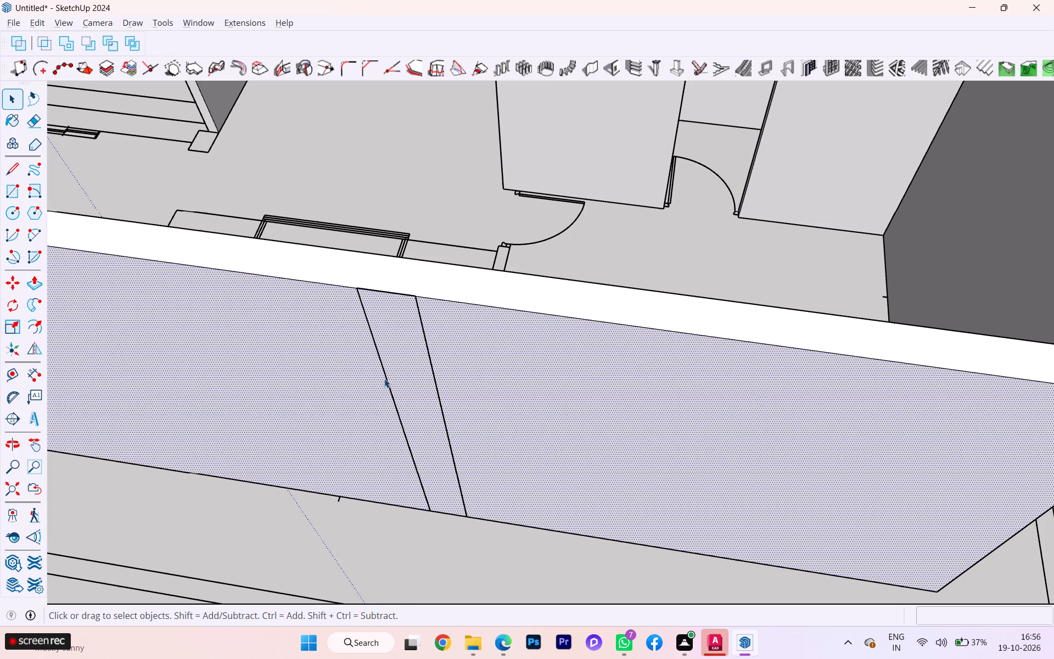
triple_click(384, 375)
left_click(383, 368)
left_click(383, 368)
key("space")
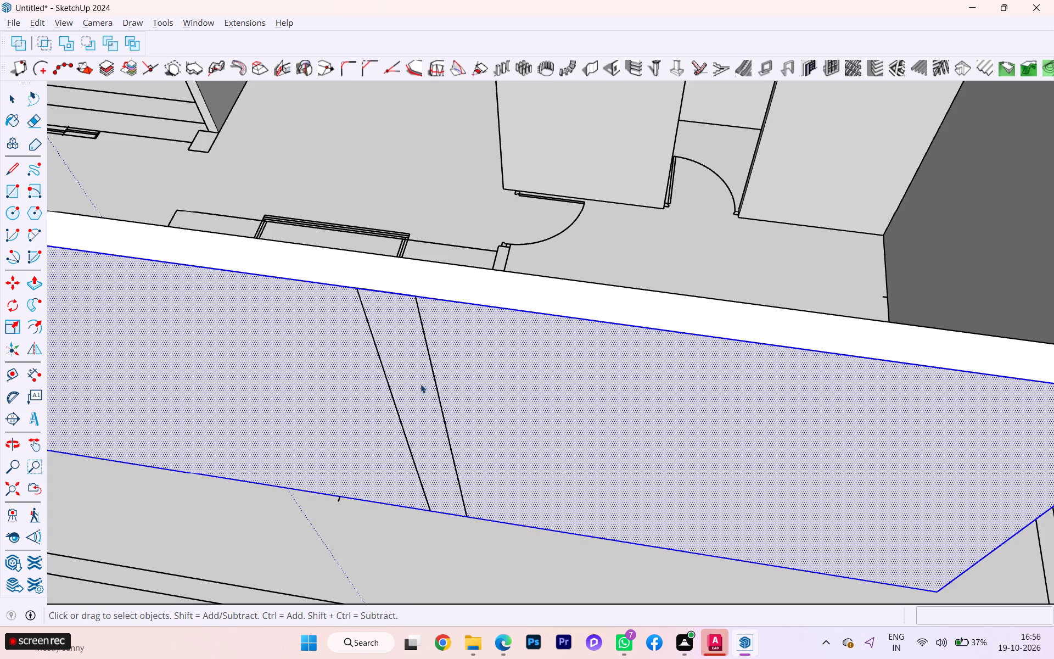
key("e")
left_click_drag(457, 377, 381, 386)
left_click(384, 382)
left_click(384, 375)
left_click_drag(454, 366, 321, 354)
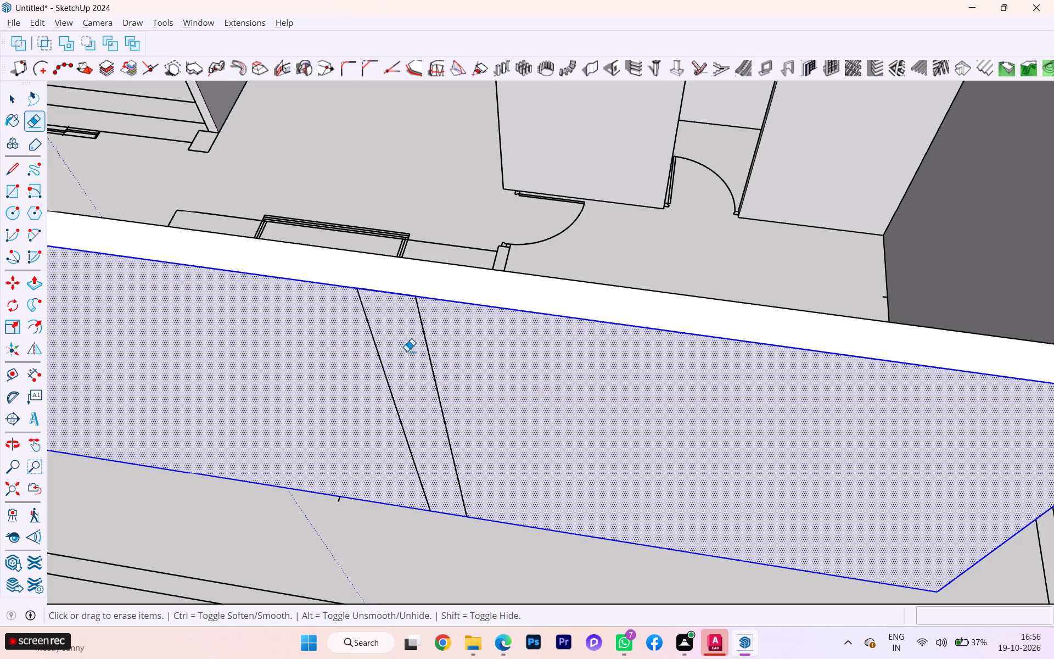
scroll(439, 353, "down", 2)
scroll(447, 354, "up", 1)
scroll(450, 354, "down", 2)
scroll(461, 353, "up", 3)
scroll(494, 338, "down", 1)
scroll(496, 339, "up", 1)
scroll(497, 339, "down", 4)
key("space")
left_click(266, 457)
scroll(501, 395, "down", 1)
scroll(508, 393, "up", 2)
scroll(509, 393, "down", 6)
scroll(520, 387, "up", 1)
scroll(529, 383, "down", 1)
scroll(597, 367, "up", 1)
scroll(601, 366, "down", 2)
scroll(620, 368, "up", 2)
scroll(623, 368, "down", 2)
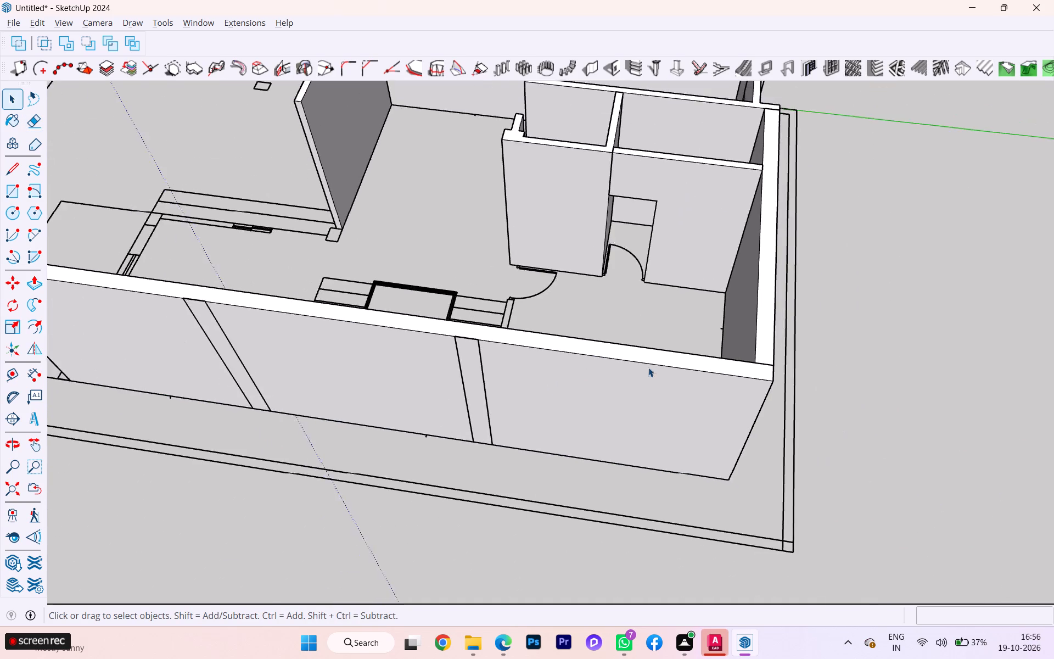
Delete the short stray line along the long wall's outer top edge, above the seam pair farther from the end corner.
scroll(648, 367, "down", 1)
scroll(317, 336, "down", 1)
scroll(315, 334, "up", 3)
scroll(310, 332, "down", 2)
scroll(300, 328, "up", 5)
scroll(309, 330, "down", 2)
scroll(309, 330, "up", 3)
scroll(309, 330, "down", 3)
scroll(310, 330, "up", 1)
scroll(310, 330, "down", 1)
scroll(310, 330, "up", 2)
scroll(284, 306, "down", 1)
scroll(280, 306, "up", 7)
scroll(274, 305, "down", 1)
scroll(274, 305, "up", 8)
scroll(274, 305, "down", 1)
scroll(274, 305, "up", 7)
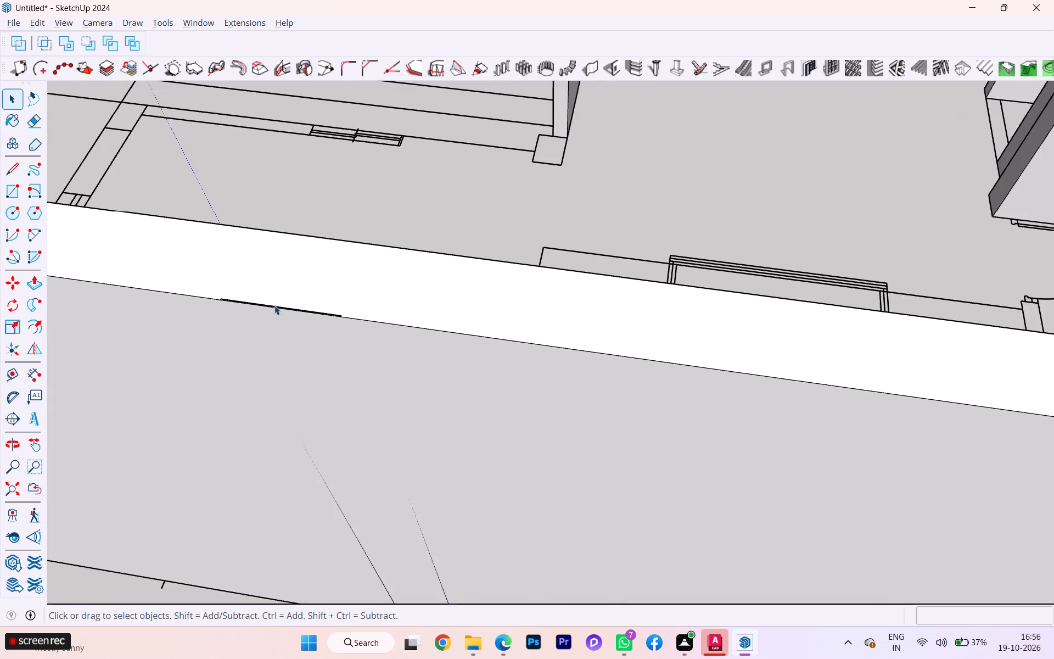
scroll(274, 305, "up", 6)
scroll(279, 312, "down", 1)
scroll(279, 313, "up", 2)
scroll(279, 313, "down", 1)
scroll(279, 313, "up", 7)
scroll(355, 321, "down", 3)
scroll(355, 321, "up", 10)
scroll(369, 321, "down", 1)
scroll(369, 320, "up", 3)
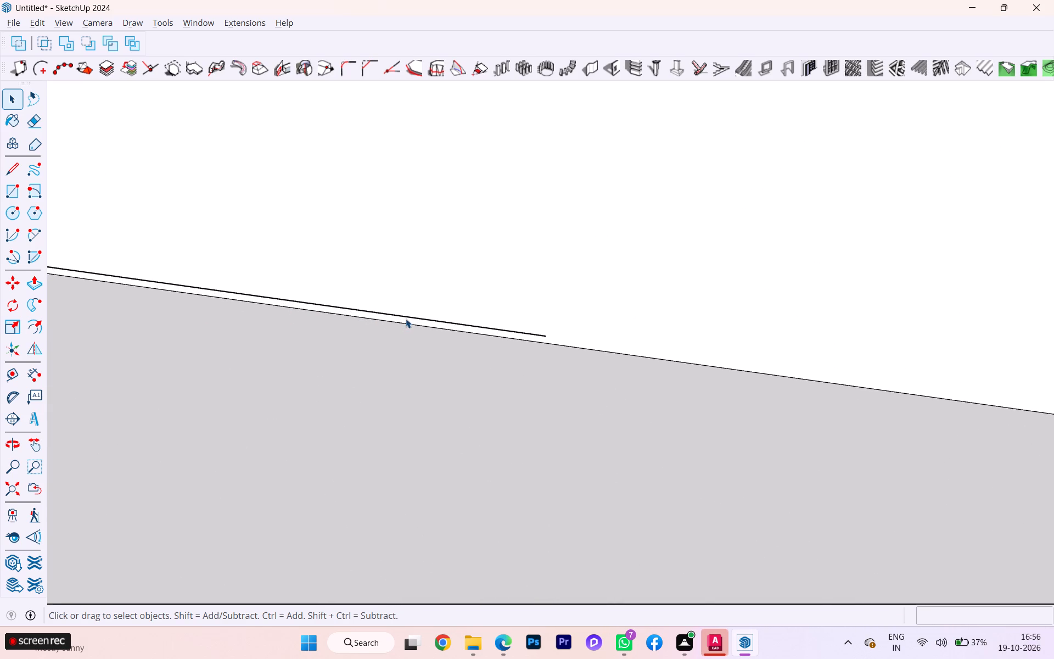
left_click(406, 319)
key("Delete")
Erase the short stray line along the long wall's outer top edge, above the seam pair nearest the end corner.
scroll(397, 306, "down", 1)
scroll(397, 306, "up", 2)
scroll(397, 306, "down", 2)
scroll(395, 304, "up", 1)
scroll(394, 304, "down", 2)
scroll(393, 301, "up", 2)
scroll(392, 301, "down", 4)
scroll(392, 300, "up", 1)
scroll(391, 299, "down", 2)
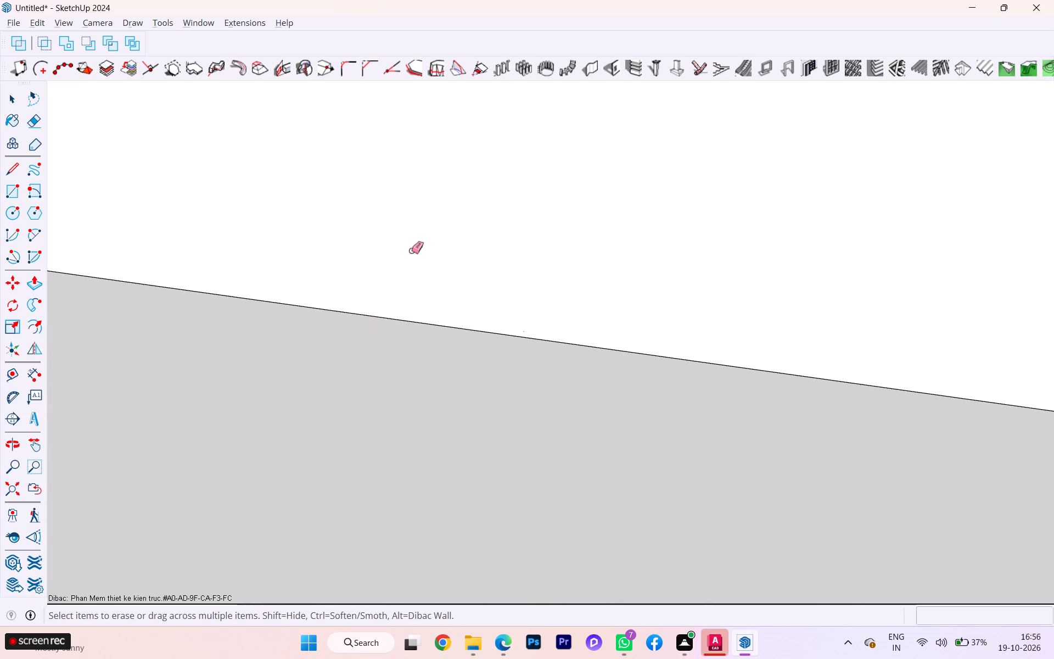
scroll(411, 250, "down", 1)
scroll(411, 251, "up", 2)
scroll(410, 252, "down", 3)
scroll(406, 256, "up", 1)
scroll(389, 289, "down", 2)
scroll(386, 295, "up", 1)
scroll(386, 296, "down", 10)
scroll(375, 323, "up", 2)
scroll(374, 326, "down", 3)
scroll(367, 335, "up", 2)
scroll(367, 335, "down", 3)
scroll(367, 336, "up", 1)
scroll(355, 344, "down", 9)
scroll(346, 355, "up", 2)
scroll(346, 356, "down", 2)
scroll(346, 356, "up", 1)
scroll(346, 357, "down", 1)
scroll(346, 358, "up", 1)
scroll(307, 372, "down", 7)
scroll(231, 396, "up", 1)
scroll(229, 396, "down", 2)
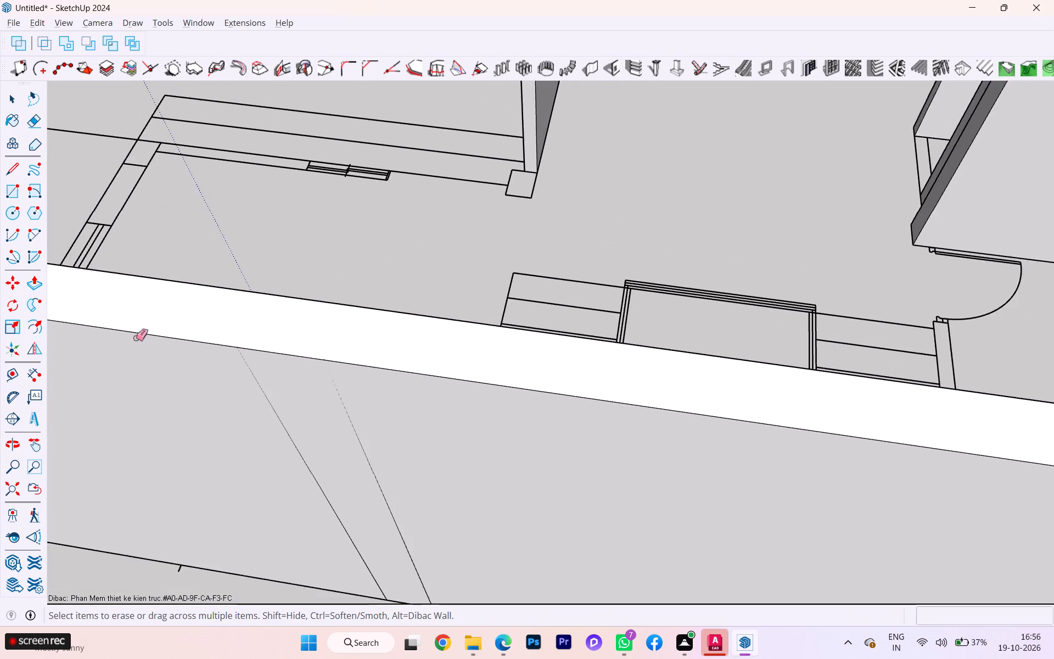
scroll(136, 338, "down", 3)
scroll(146, 344, "up", 3)
scroll(189, 360, "down", 1)
scroll(198, 362, "up", 2)
scroll(206, 364, "down", 1)
scroll(573, 443, "down", 4)
scroll(635, 455, "up", 1)
scroll(657, 458, "down", 1)
scroll(937, 487, "up", 1)
scroll(937, 487, "down", 1)
scroll(937, 487, "up", 10)
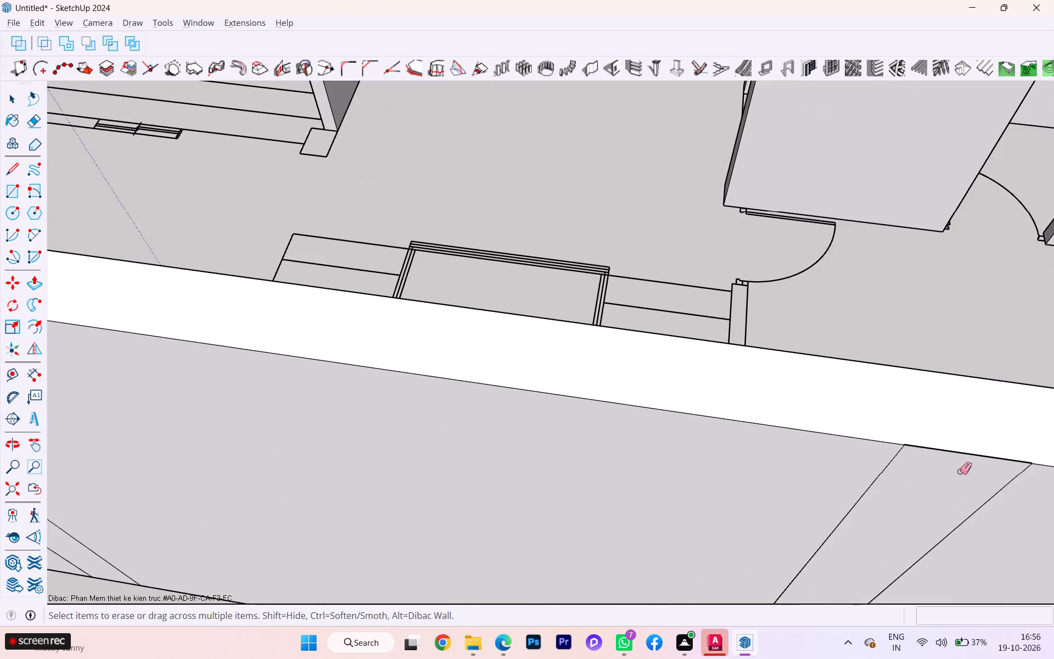
scroll(960, 471, "up", 4)
scroll(960, 460, "down", 4)
scroll(960, 457, "up", 1)
scroll(961, 457, "down", 3)
scroll(961, 456, "up", 4)
scroll(960, 443, "down", 1)
scroll(960, 443, "up", 1)
scroll(960, 442, "down", 5)
scroll(960, 442, "up", 3)
scroll(907, 443, "down", 1)
scroll(904, 443, "up", 5)
scroll(898, 443, "down", 3)
scroll(898, 443, "up", 12)
scroll(898, 441, "down", 1)
scroll(898, 441, "up", 4)
scroll(898, 441, "down", 2)
scroll(898, 441, "up", 1)
scroll(898, 441, "down", 1)
scroll(898, 441, "up", 5)
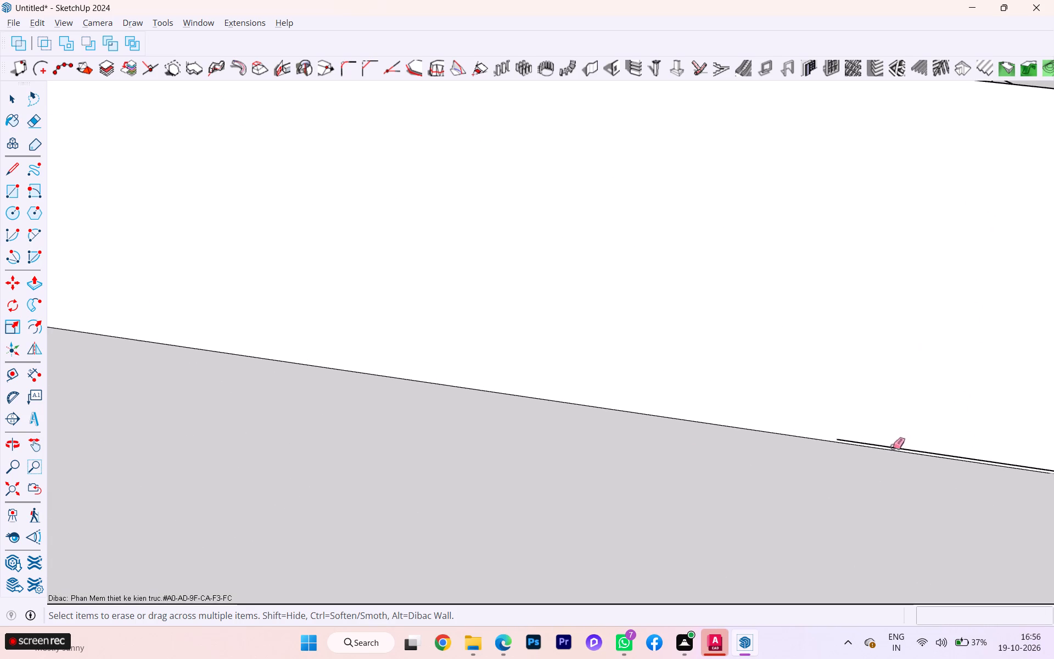
left_click(892, 445)
left_click(892, 447)
Erase the short stray tick line at the long wall's outer base, beside the seam pair nearest the end corner.
scroll(666, 364, "down", 5)
scroll(663, 362, "up", 2)
scroll(663, 362, "down", 2)
scroll(659, 361, "up", 2)
scroll(617, 359, "down", 2)
scroll(615, 360, "up", 6)
scroll(614, 360, "down", 10)
scroll(614, 360, "up", 2)
scroll(614, 360, "down", 4)
scroll(614, 360, "up", 1)
scroll(614, 361, "down", 3)
scroll(674, 371, "up", 1)
scroll(677, 374, "down", 1)
scroll(678, 375, "up", 1)
scroll(679, 376, "down", 1)
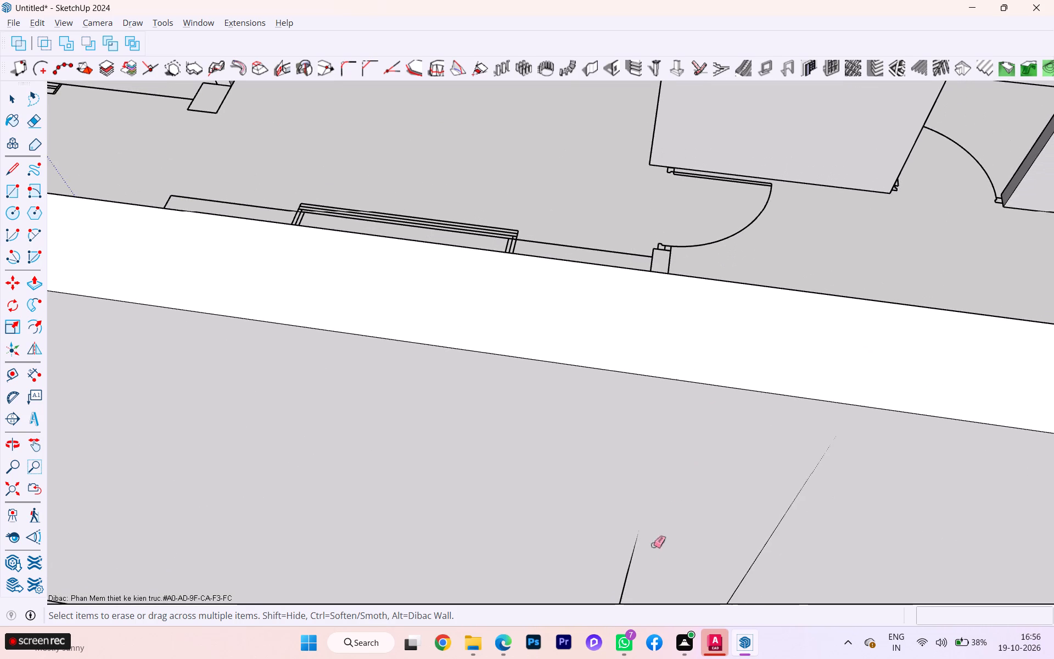
scroll(494, 390, "down", 3)
scroll(492, 387, "up", 3)
scroll(492, 387, "down", 2)
scroll(494, 384, "up", 2)
scroll(492, 406, "down", 5)
scroll(490, 408, "up", 1)
scroll(496, 395, "down", 8)
scroll(496, 400, "up", 3)
scroll(496, 400, "down", 2)
scroll(539, 540, "up", 4)
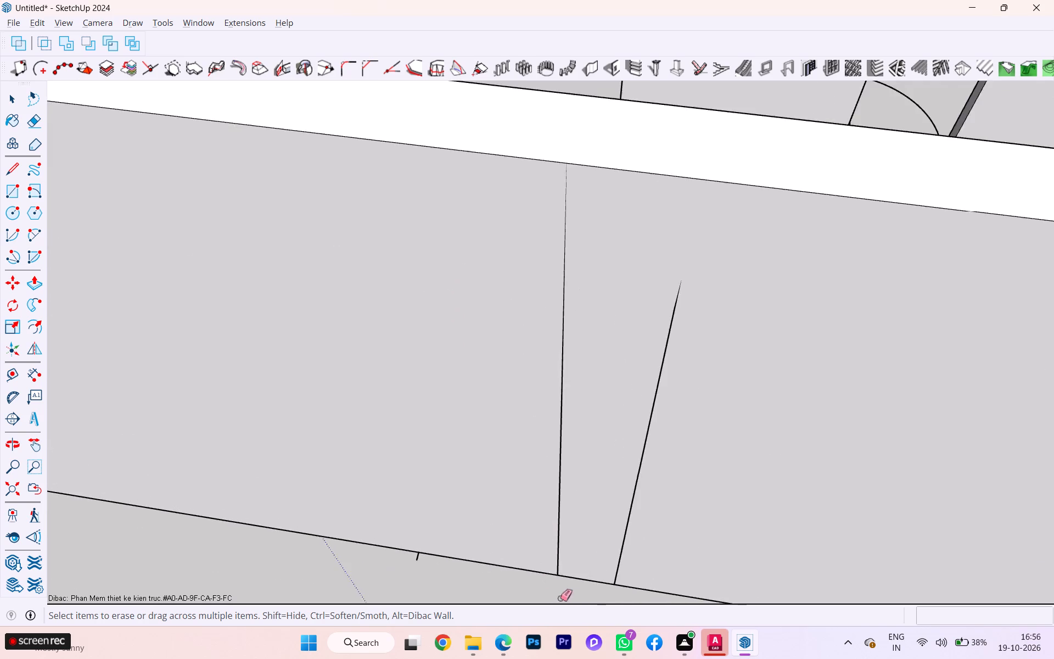
scroll(560, 598, "up", 9)
scroll(581, 588, "down", 1)
scroll(581, 588, "up", 2)
scroll(581, 588, "down", 2)
scroll(581, 588, "up", 4)
scroll(581, 588, "down", 2)
scroll(581, 588, "up", 4)
scroll(582, 566, "down", 2)
scroll(582, 566, "up", 2)
scroll(582, 566, "down", 2)
scroll(582, 566, "up", 7)
scroll(582, 566, "down", 15)
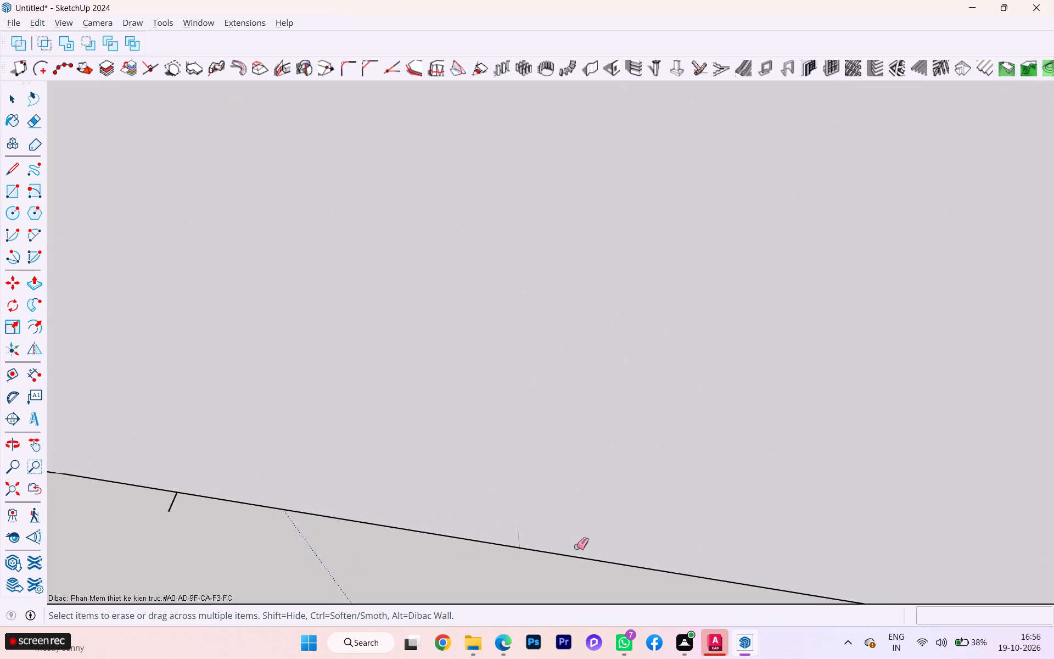
scroll(576, 546, "down", 3)
left_click(260, 515)
left_click(260, 518)
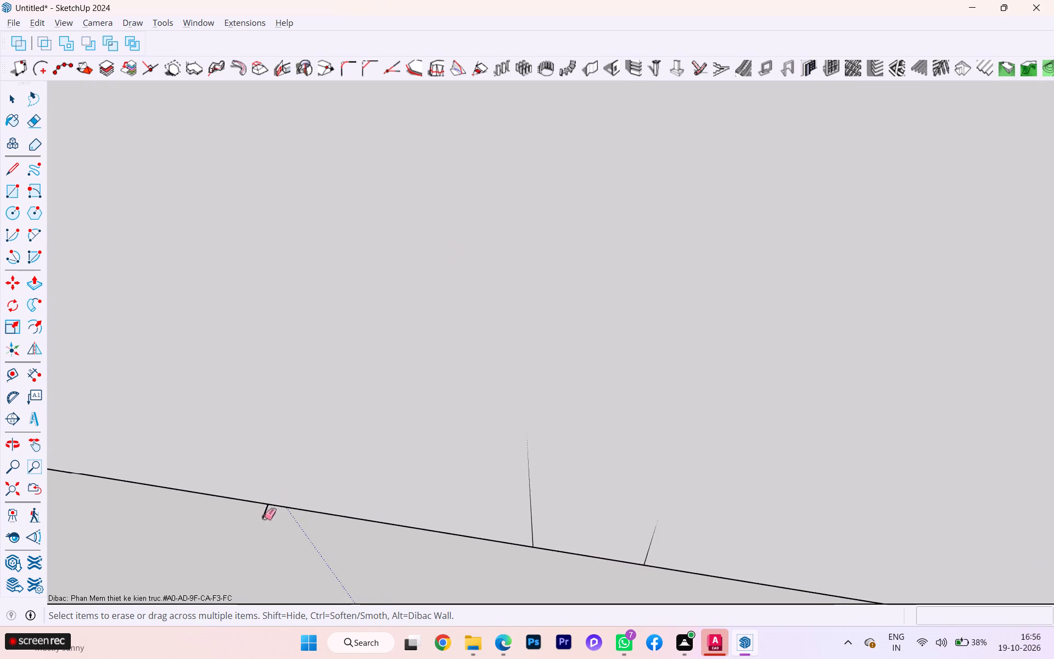
left_click(266, 516)
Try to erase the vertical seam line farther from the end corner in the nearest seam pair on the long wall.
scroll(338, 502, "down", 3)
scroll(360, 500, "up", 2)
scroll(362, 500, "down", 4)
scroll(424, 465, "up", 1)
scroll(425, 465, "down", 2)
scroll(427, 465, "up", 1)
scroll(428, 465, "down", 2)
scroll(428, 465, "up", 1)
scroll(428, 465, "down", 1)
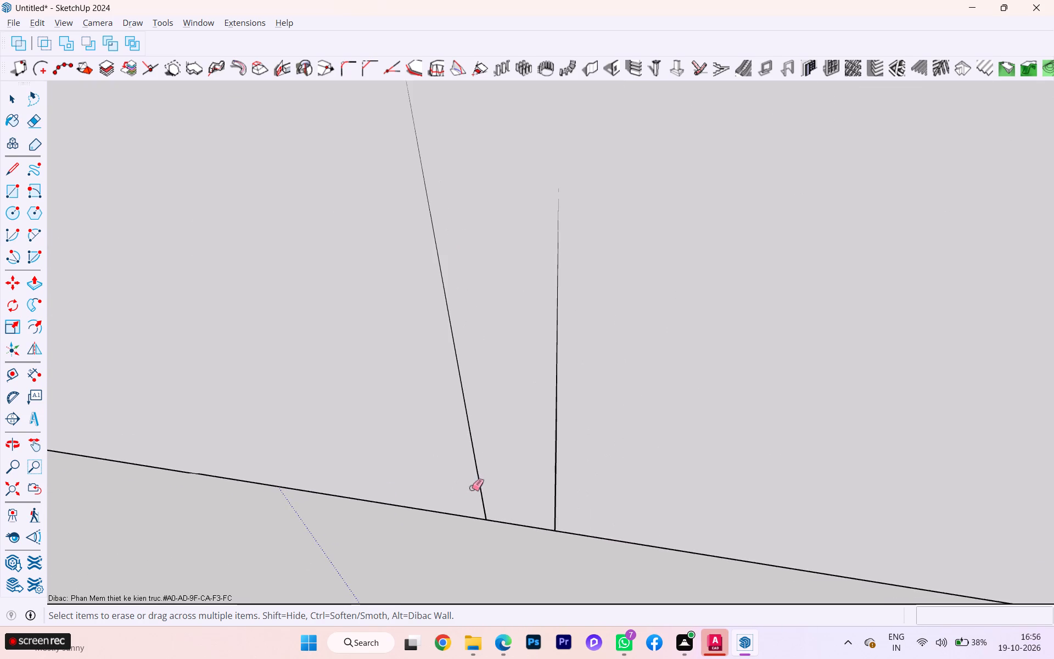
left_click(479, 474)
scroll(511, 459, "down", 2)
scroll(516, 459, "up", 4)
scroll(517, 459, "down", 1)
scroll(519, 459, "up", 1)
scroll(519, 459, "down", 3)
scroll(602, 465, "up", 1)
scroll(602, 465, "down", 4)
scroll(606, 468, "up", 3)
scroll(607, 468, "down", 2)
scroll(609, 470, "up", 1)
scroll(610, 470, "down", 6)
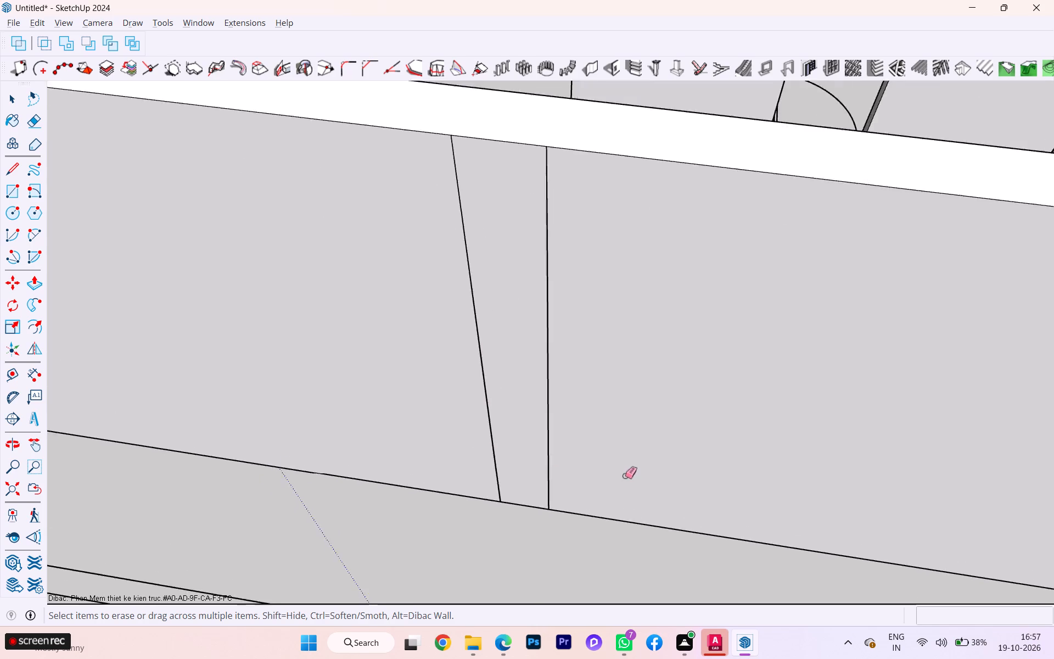
Examine the long wall's outer face and top face for remaining seams, viewing it together with the surrounding walls.
scroll(625, 476, "down", 2)
left_click_drag(672, 468, 707, 453)
scroll(707, 453, "down", 2)
scroll(707, 453, "up", 1)
scroll(707, 453, "down", 9)
scroll(689, 459, "up", 3)
scroll(680, 460, "down", 1)
scroll(303, 448, "down", 6)
middle_click_drag(304, 441, 729, 375)
scroll(425, 436, "down", 1)
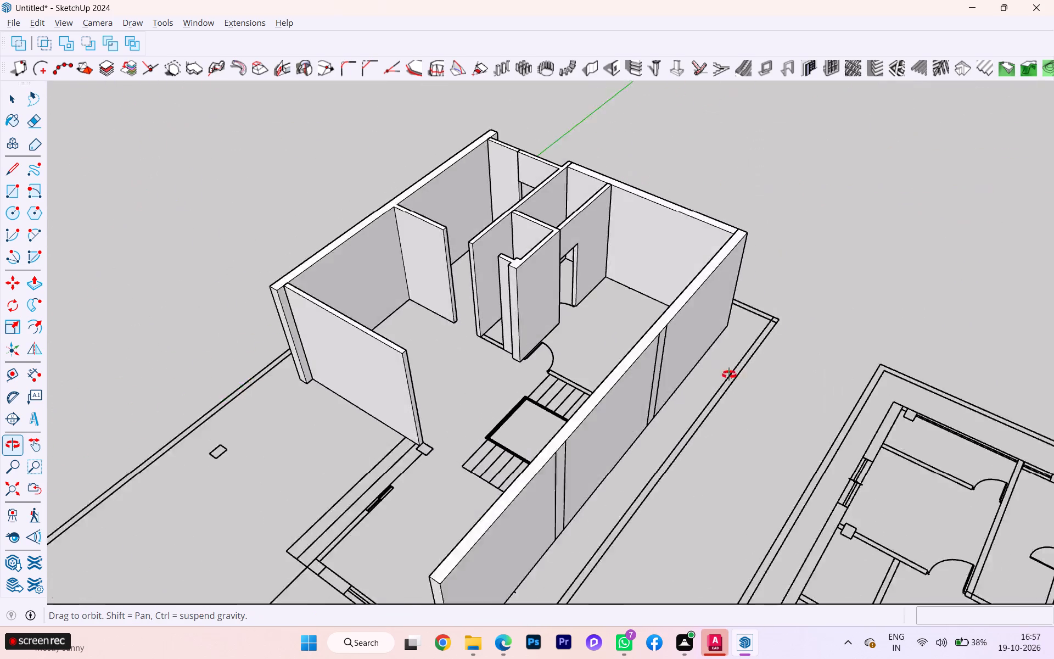
middle_click_drag(729, 375, 733, 374)
key("space")
scroll(564, 475, "up", 5)
left_click(596, 494)
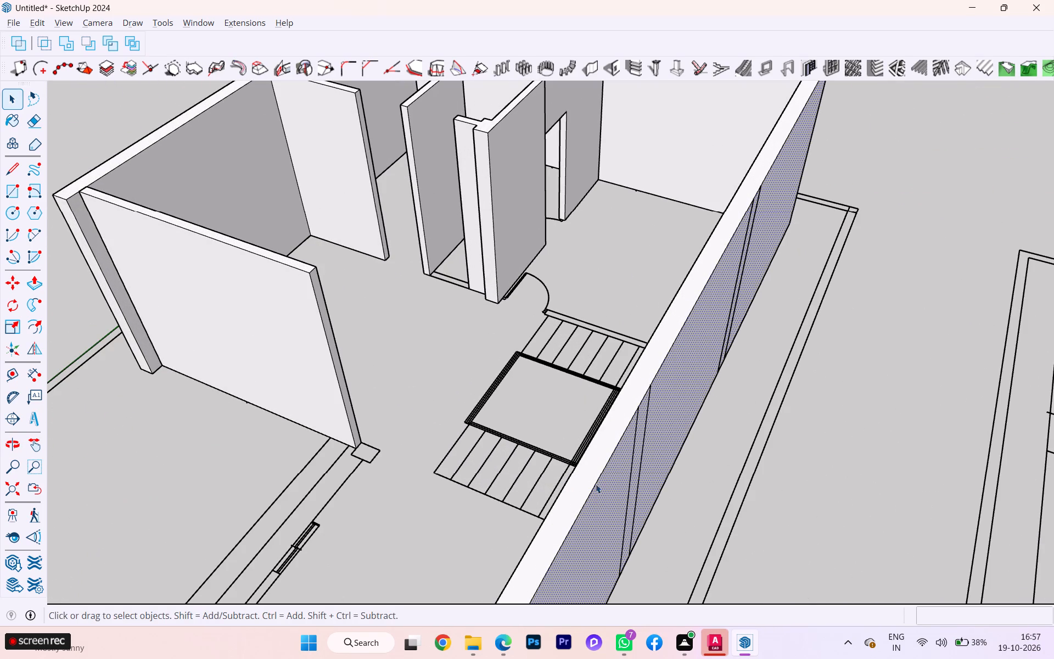
left_click(756, 474)
left_click(586, 476)
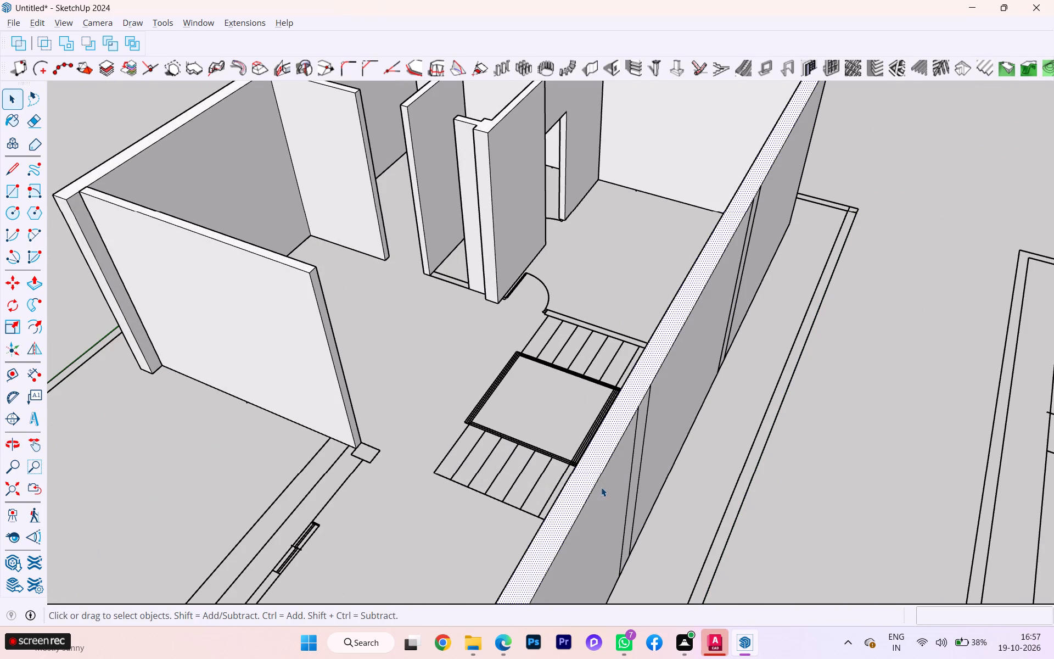
double_click(849, 469)
scroll(766, 428, "down", 4)
scroll(763, 427, "up", 3)
scroll(762, 427, "down", 7)
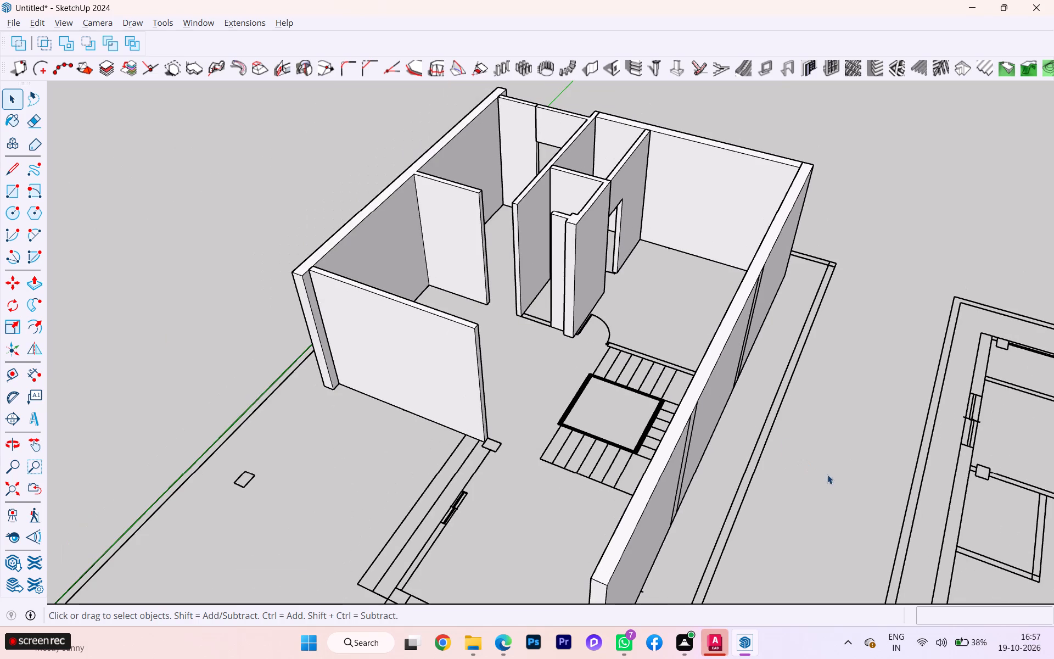
Select all geometry connected to the long wall and display the Solid Inspector² toolbar.
triple_click(649, 495)
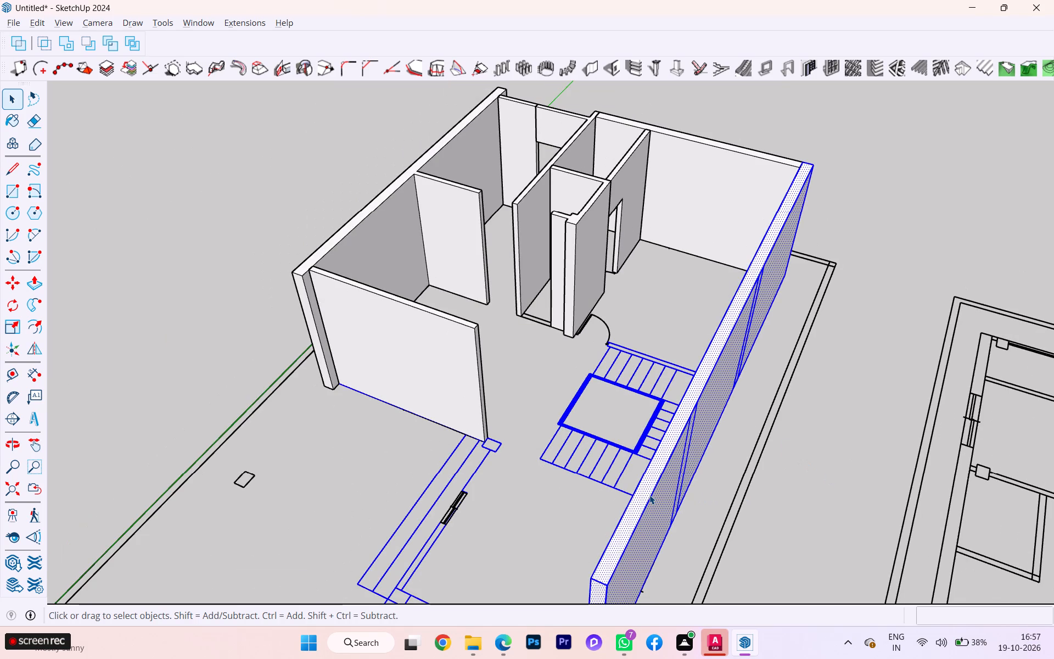
scroll(656, 506, "down", 1)
middle_click_drag(656, 506, 956, 496)
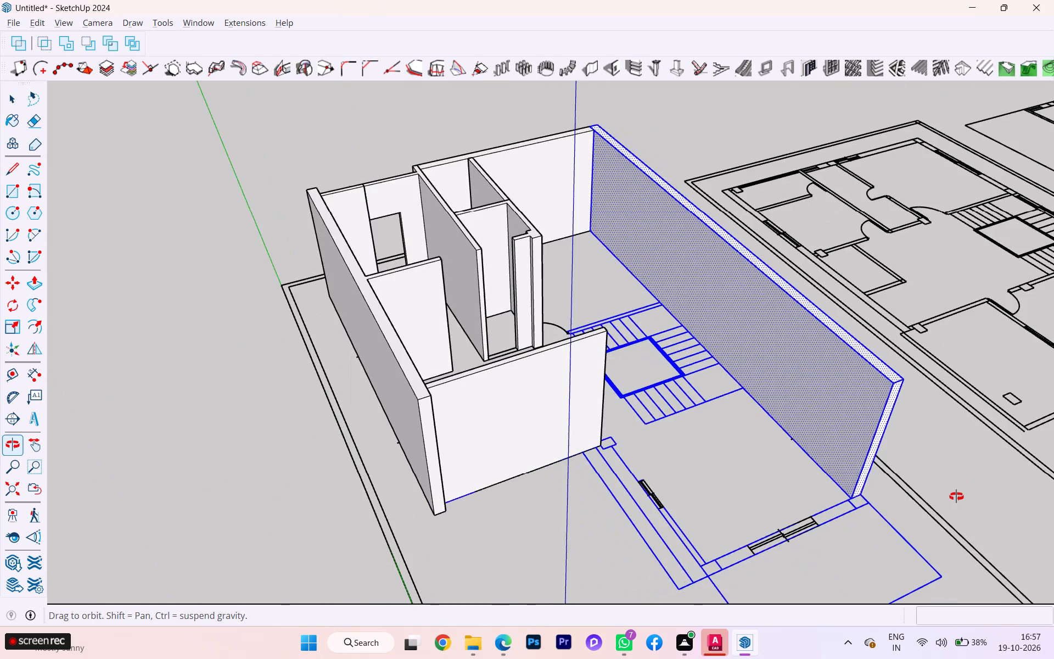
middle_click_drag(956, 496, 402, 452)
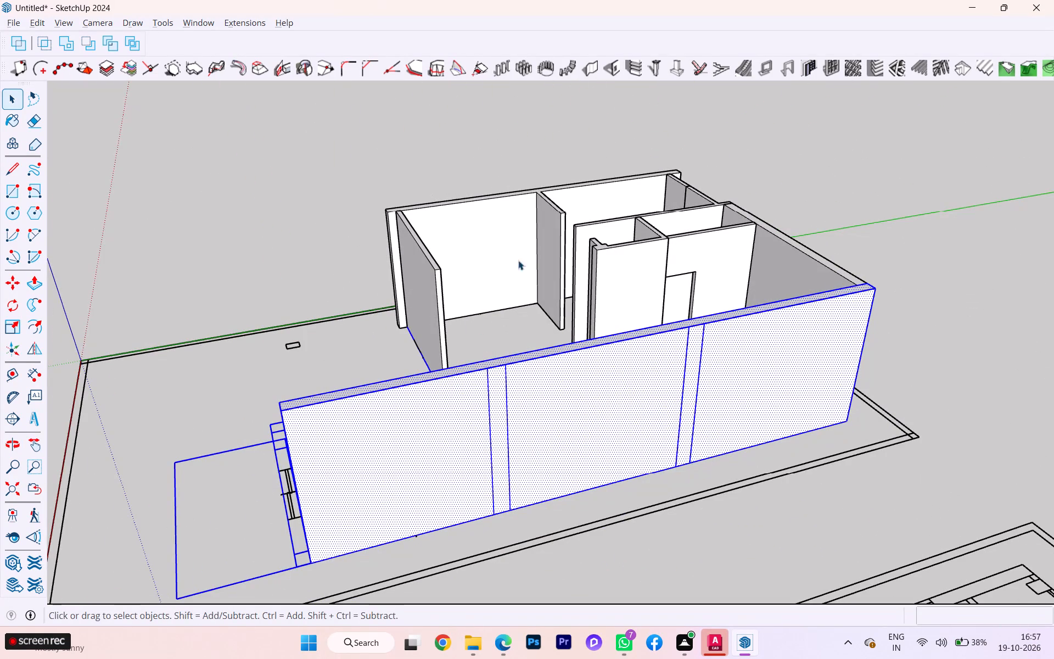
right_click(863, 30)
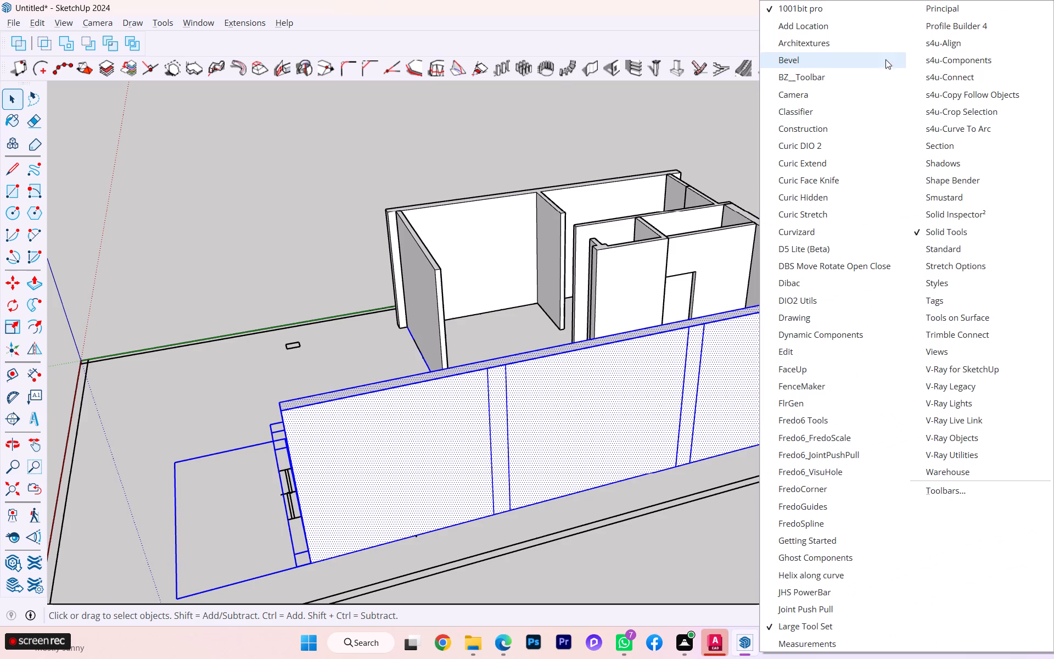
left_click(949, 214)
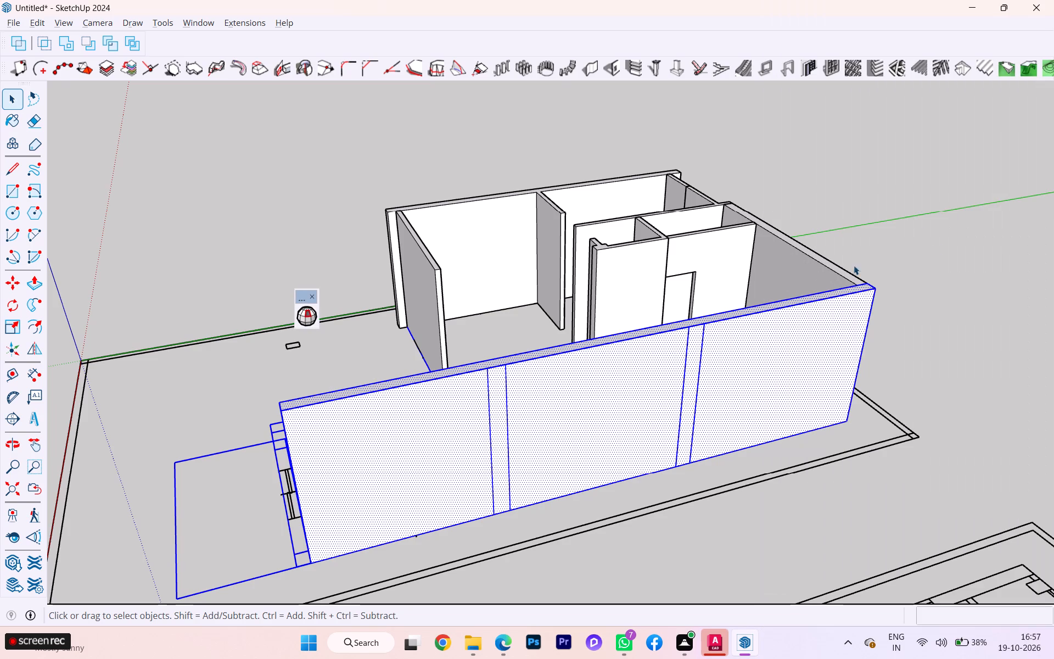
Check the selected geometry for errors with Solid Inspector², and dismiss the report without applying fixes.
left_click(309, 315)
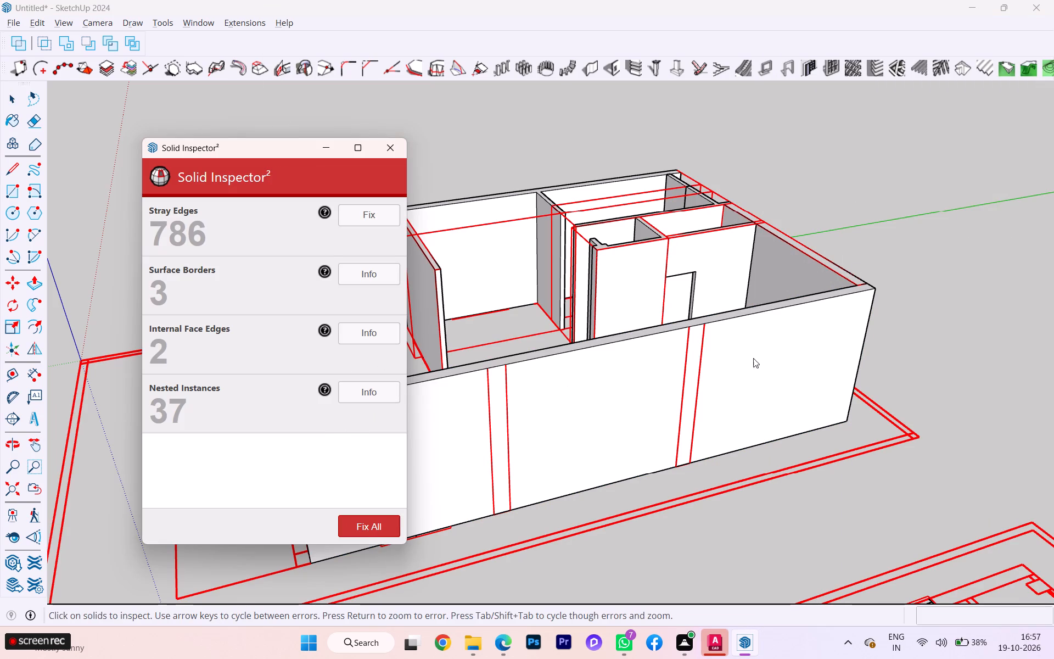
left_click(905, 355)
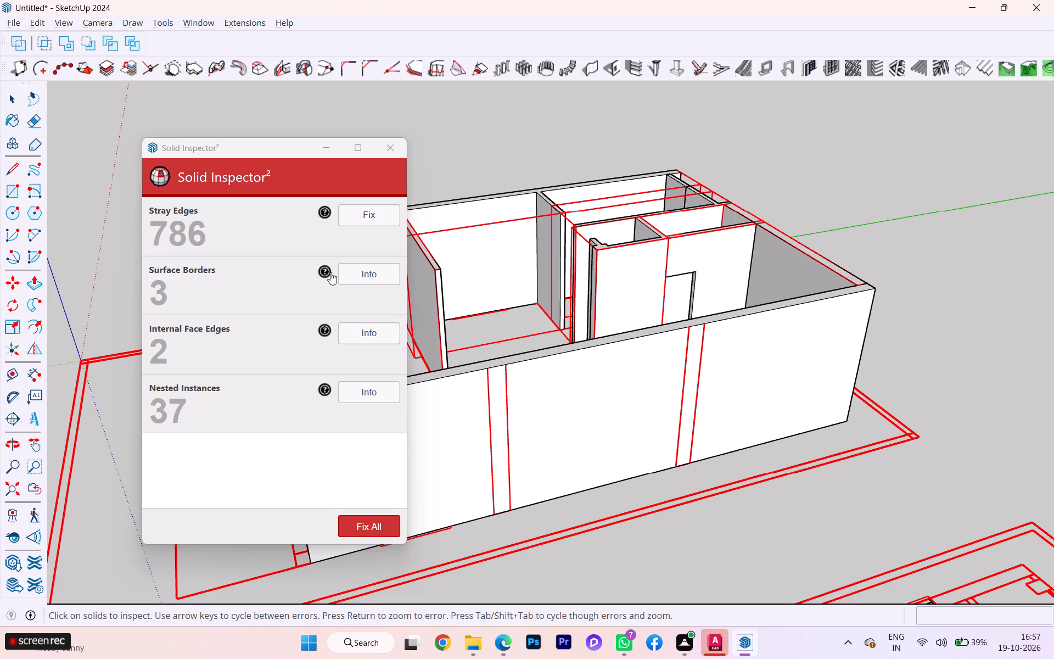
left_click(851, 244)
left_click(382, 145)
left_click(231, 172)
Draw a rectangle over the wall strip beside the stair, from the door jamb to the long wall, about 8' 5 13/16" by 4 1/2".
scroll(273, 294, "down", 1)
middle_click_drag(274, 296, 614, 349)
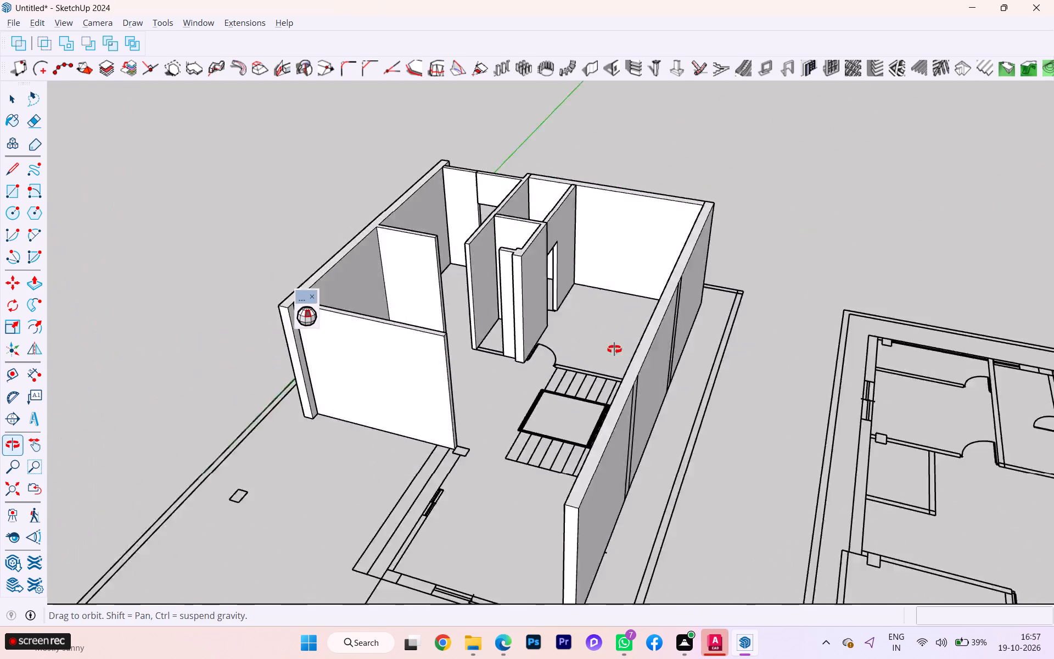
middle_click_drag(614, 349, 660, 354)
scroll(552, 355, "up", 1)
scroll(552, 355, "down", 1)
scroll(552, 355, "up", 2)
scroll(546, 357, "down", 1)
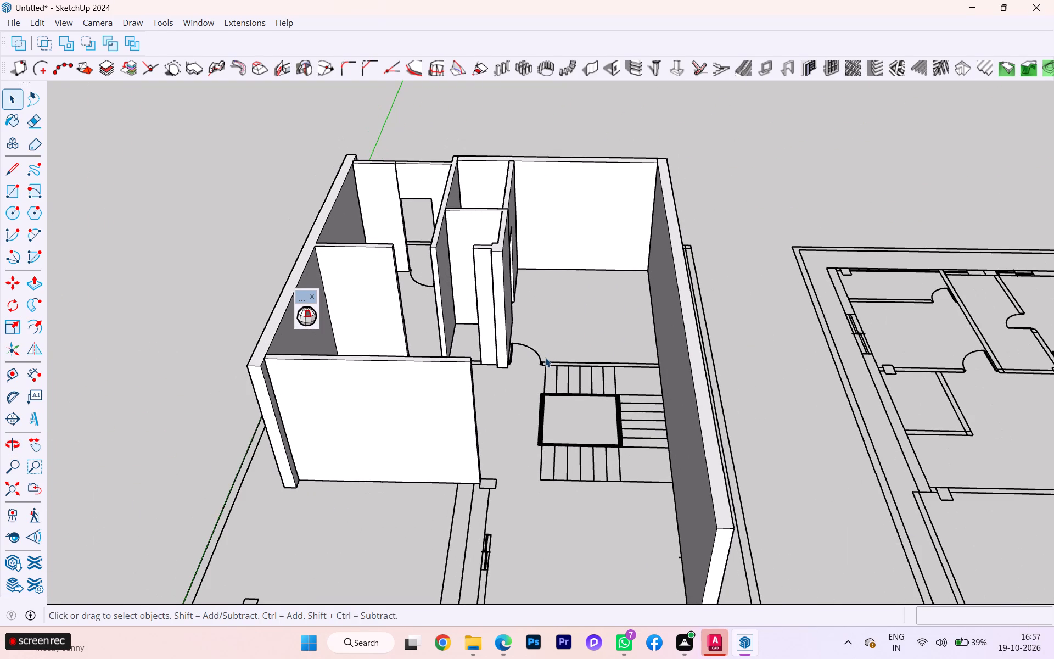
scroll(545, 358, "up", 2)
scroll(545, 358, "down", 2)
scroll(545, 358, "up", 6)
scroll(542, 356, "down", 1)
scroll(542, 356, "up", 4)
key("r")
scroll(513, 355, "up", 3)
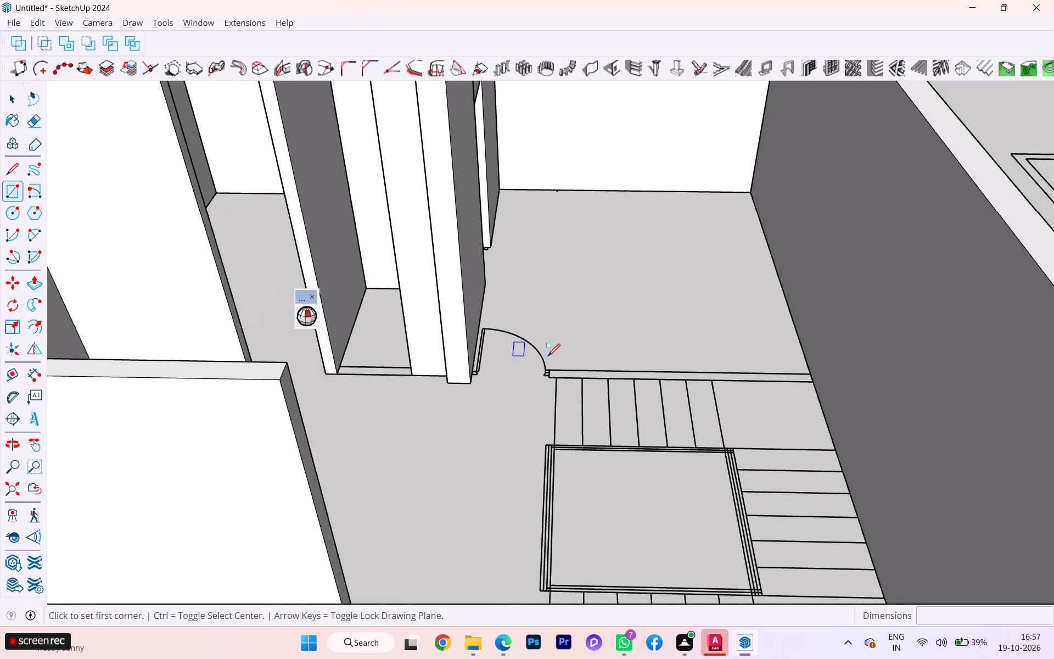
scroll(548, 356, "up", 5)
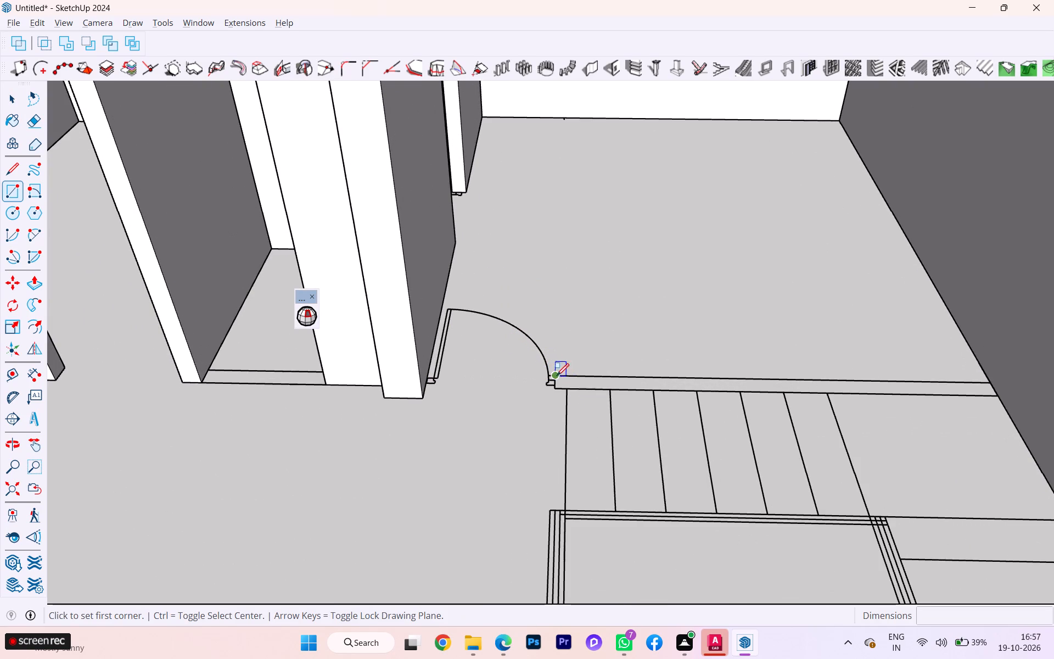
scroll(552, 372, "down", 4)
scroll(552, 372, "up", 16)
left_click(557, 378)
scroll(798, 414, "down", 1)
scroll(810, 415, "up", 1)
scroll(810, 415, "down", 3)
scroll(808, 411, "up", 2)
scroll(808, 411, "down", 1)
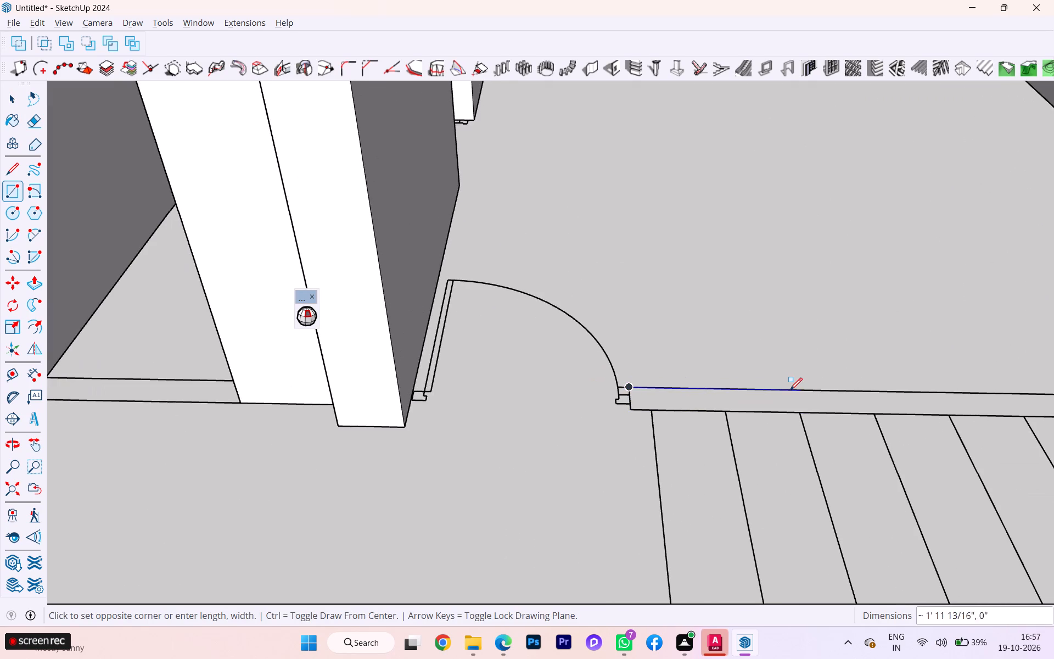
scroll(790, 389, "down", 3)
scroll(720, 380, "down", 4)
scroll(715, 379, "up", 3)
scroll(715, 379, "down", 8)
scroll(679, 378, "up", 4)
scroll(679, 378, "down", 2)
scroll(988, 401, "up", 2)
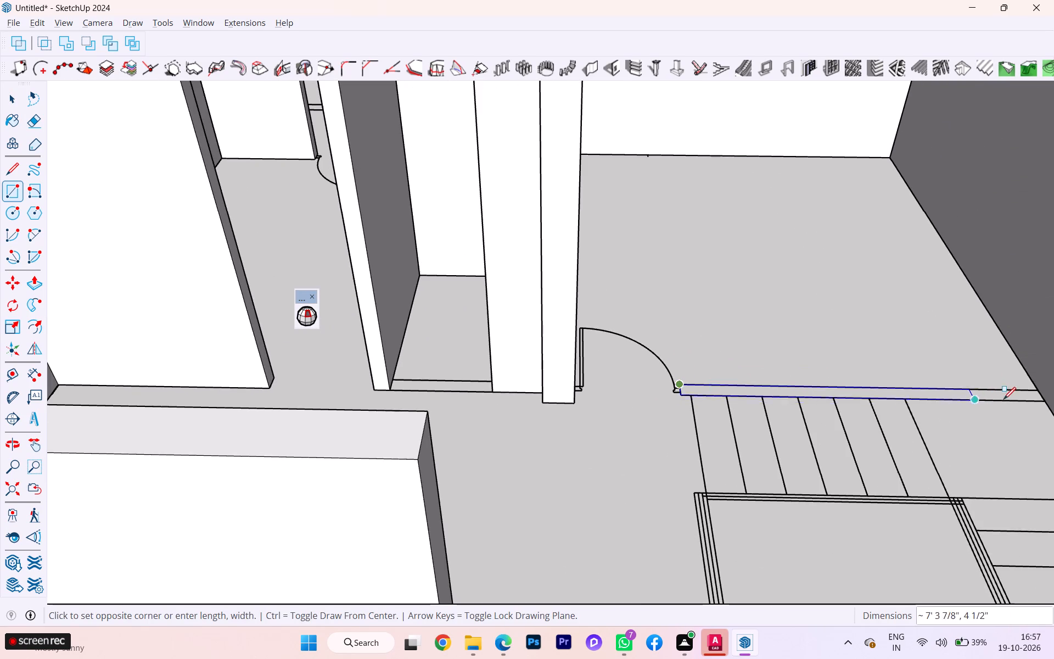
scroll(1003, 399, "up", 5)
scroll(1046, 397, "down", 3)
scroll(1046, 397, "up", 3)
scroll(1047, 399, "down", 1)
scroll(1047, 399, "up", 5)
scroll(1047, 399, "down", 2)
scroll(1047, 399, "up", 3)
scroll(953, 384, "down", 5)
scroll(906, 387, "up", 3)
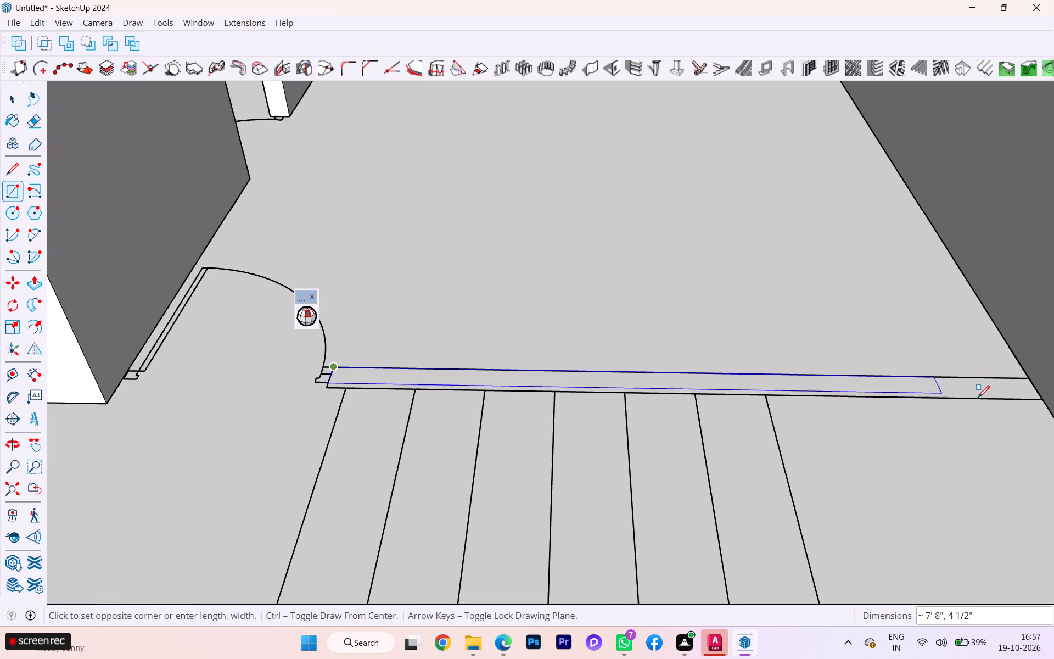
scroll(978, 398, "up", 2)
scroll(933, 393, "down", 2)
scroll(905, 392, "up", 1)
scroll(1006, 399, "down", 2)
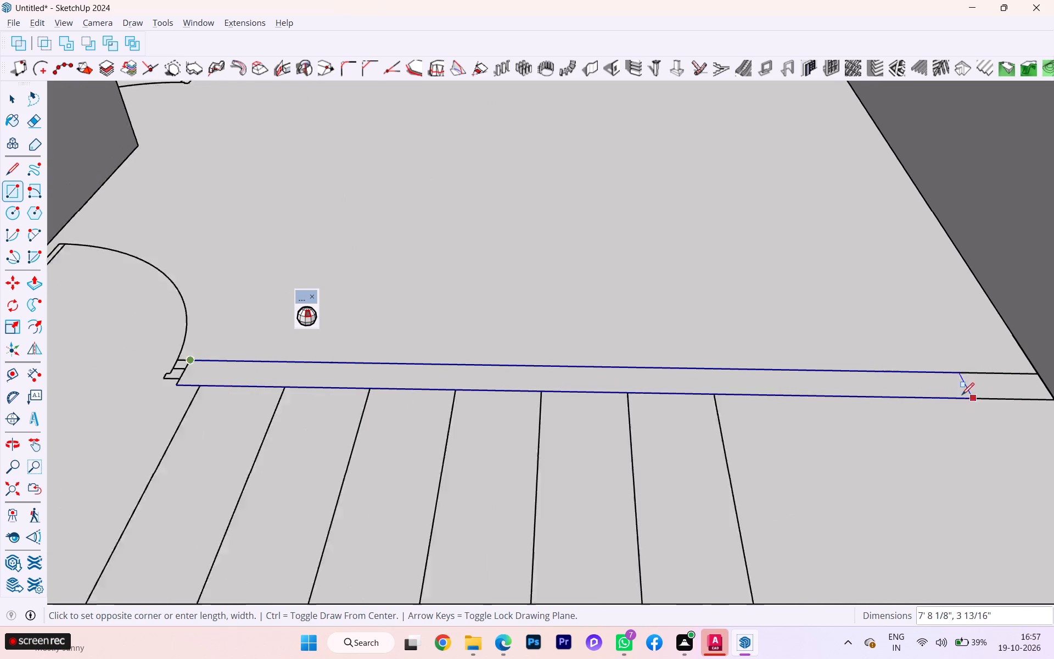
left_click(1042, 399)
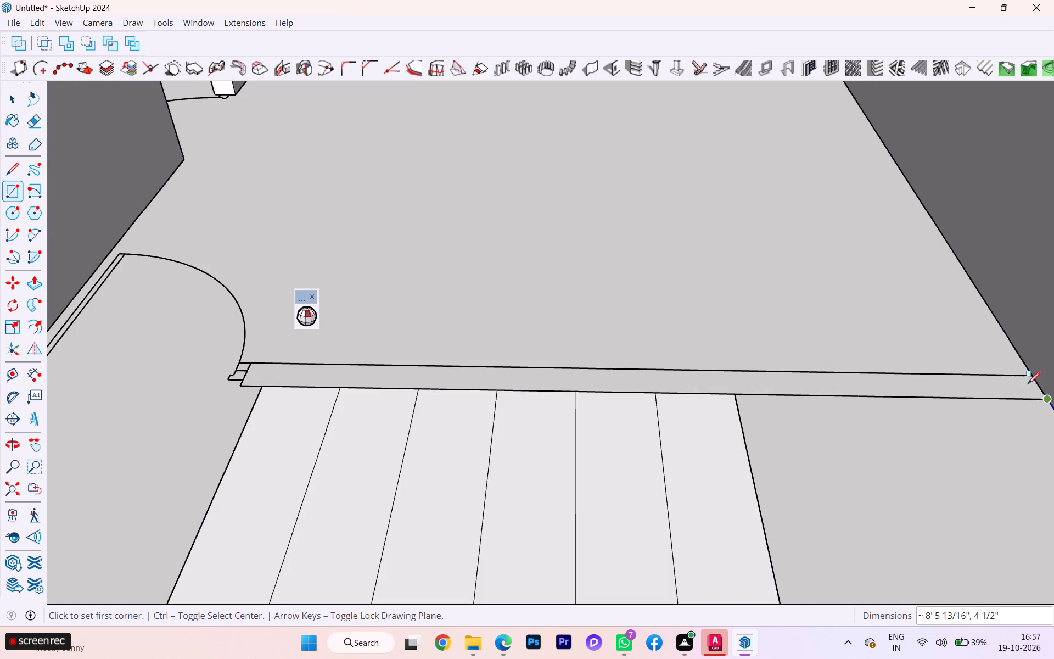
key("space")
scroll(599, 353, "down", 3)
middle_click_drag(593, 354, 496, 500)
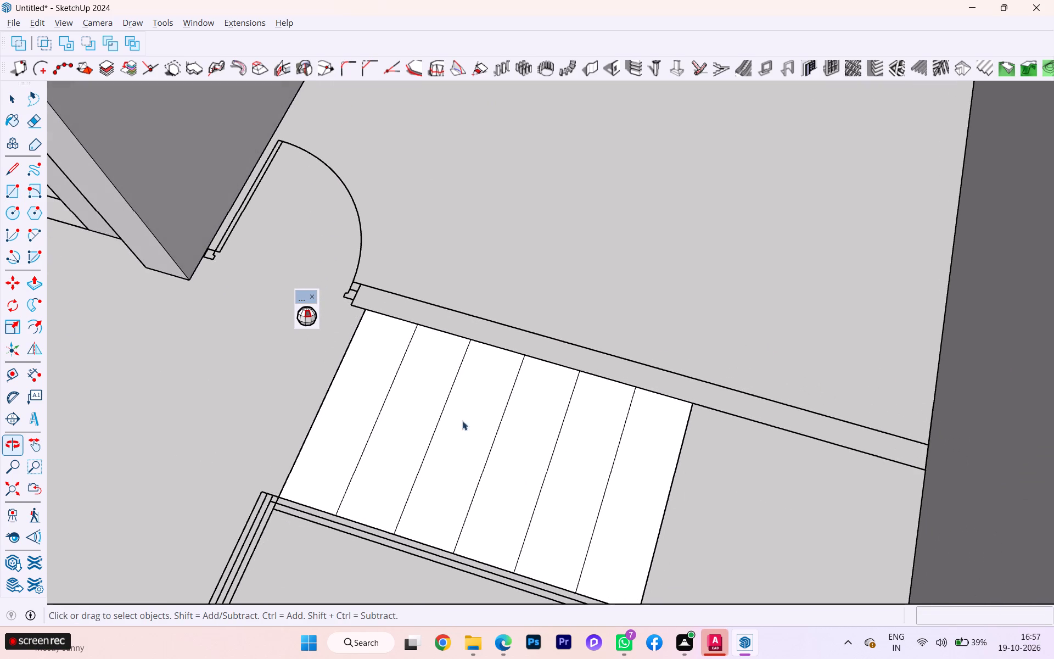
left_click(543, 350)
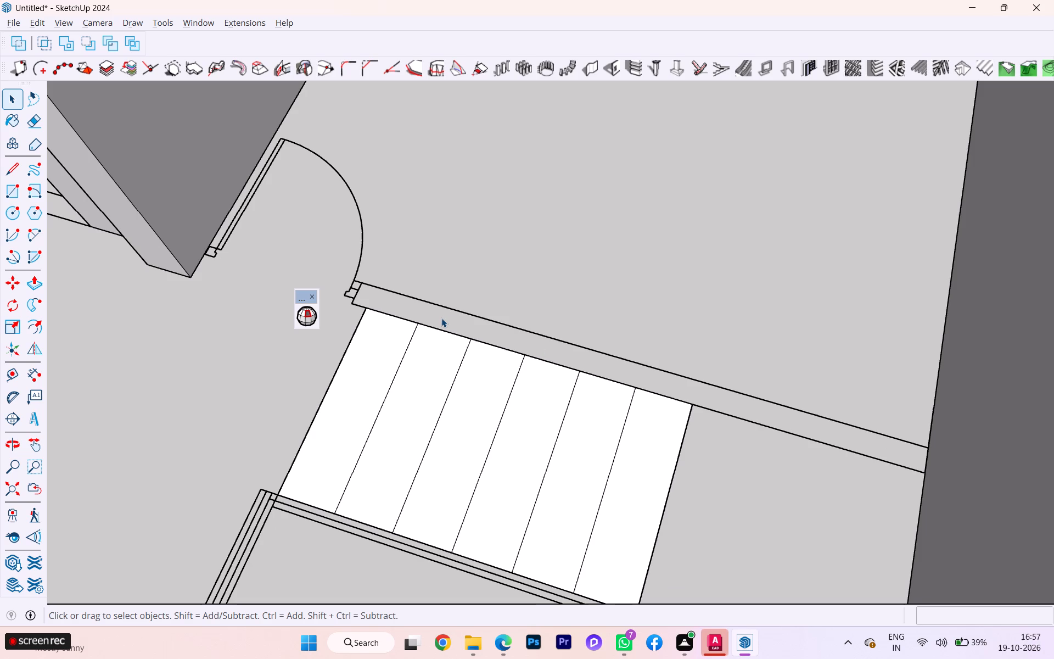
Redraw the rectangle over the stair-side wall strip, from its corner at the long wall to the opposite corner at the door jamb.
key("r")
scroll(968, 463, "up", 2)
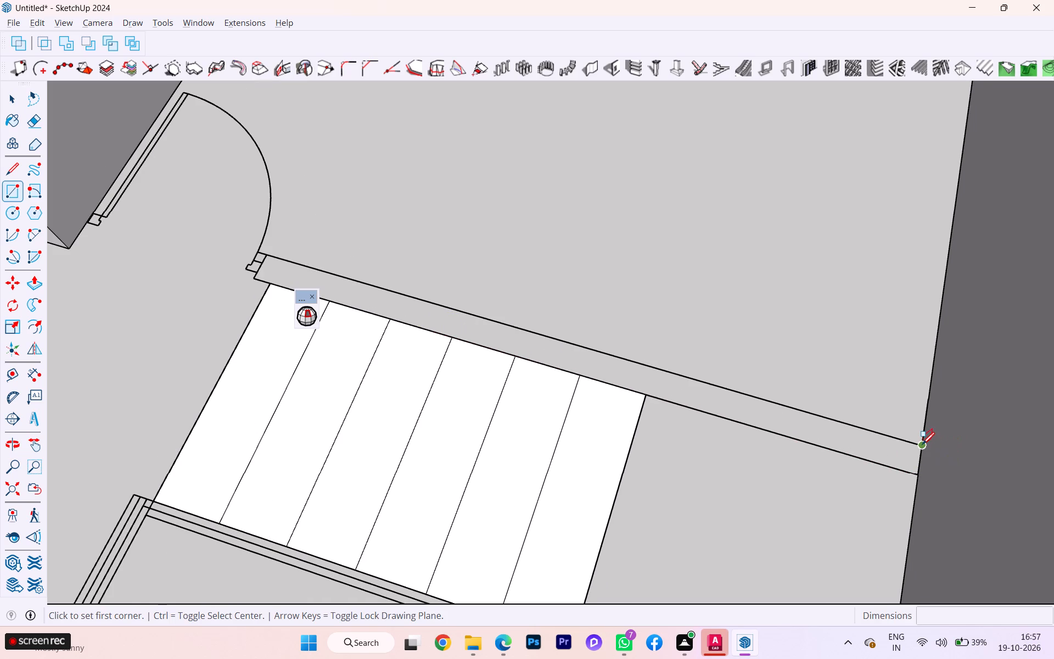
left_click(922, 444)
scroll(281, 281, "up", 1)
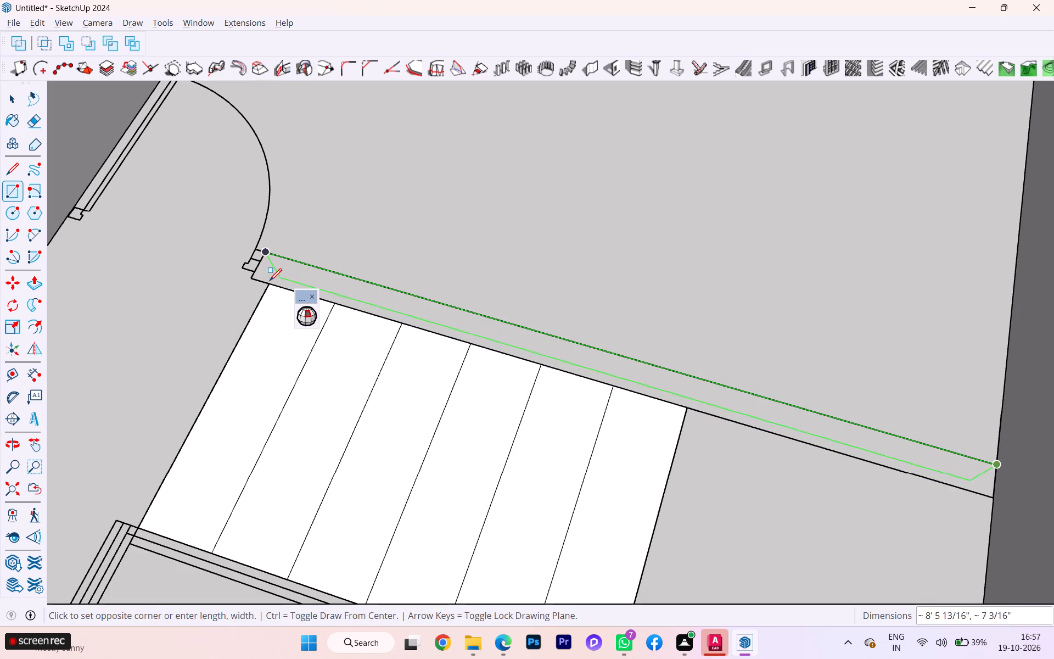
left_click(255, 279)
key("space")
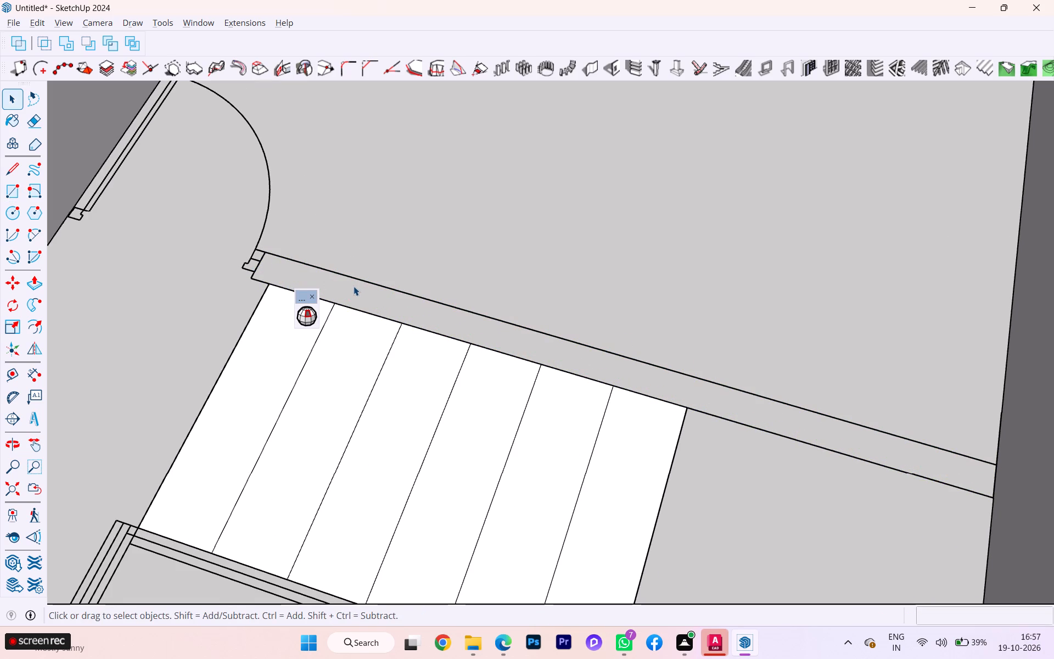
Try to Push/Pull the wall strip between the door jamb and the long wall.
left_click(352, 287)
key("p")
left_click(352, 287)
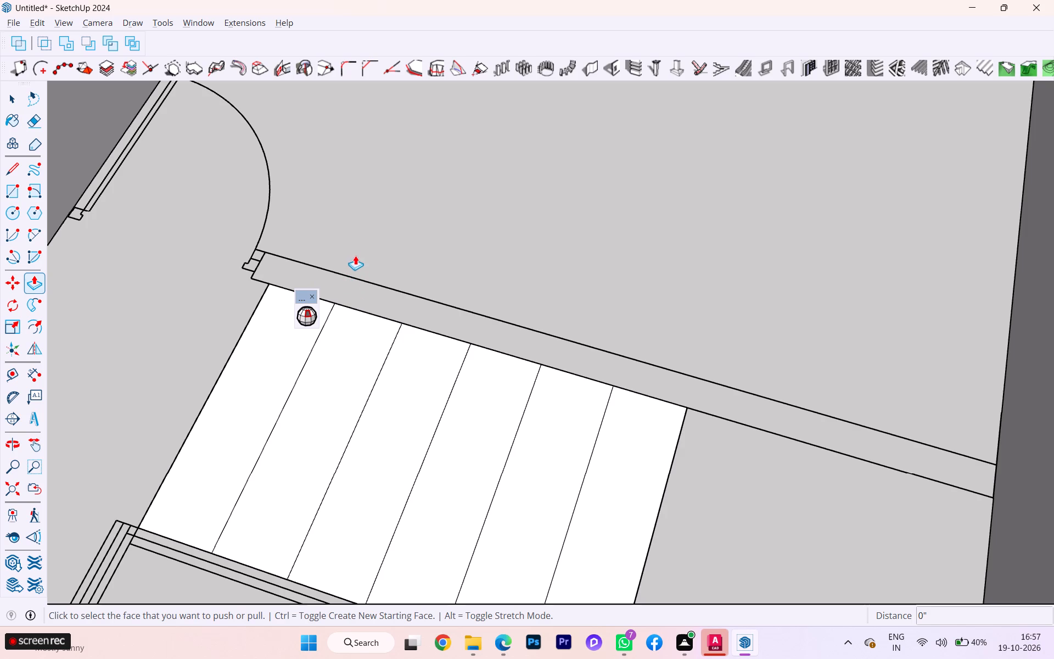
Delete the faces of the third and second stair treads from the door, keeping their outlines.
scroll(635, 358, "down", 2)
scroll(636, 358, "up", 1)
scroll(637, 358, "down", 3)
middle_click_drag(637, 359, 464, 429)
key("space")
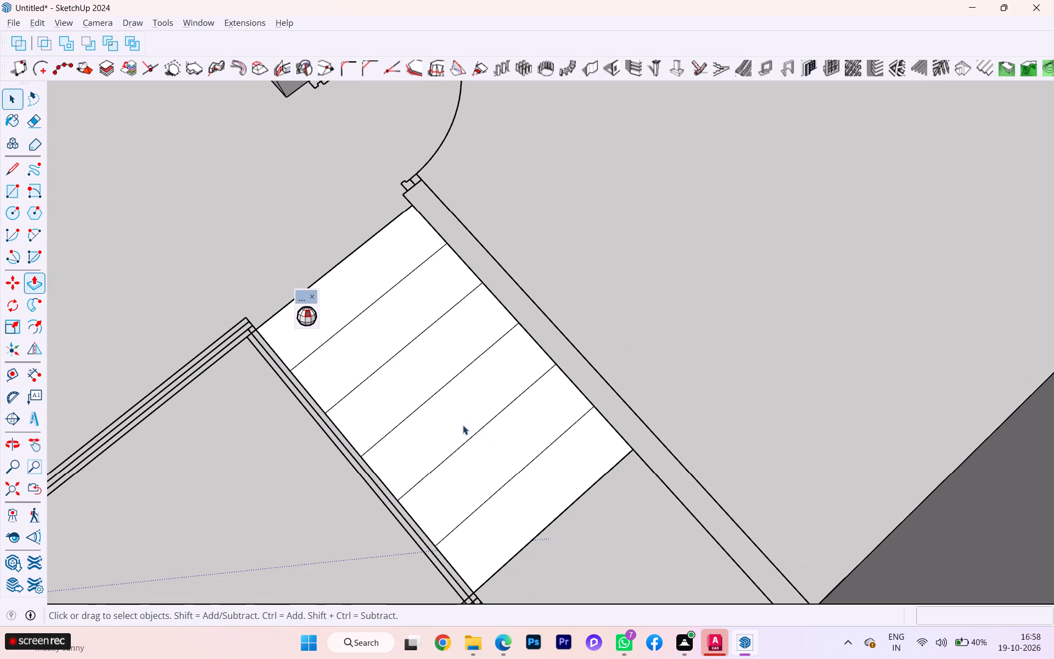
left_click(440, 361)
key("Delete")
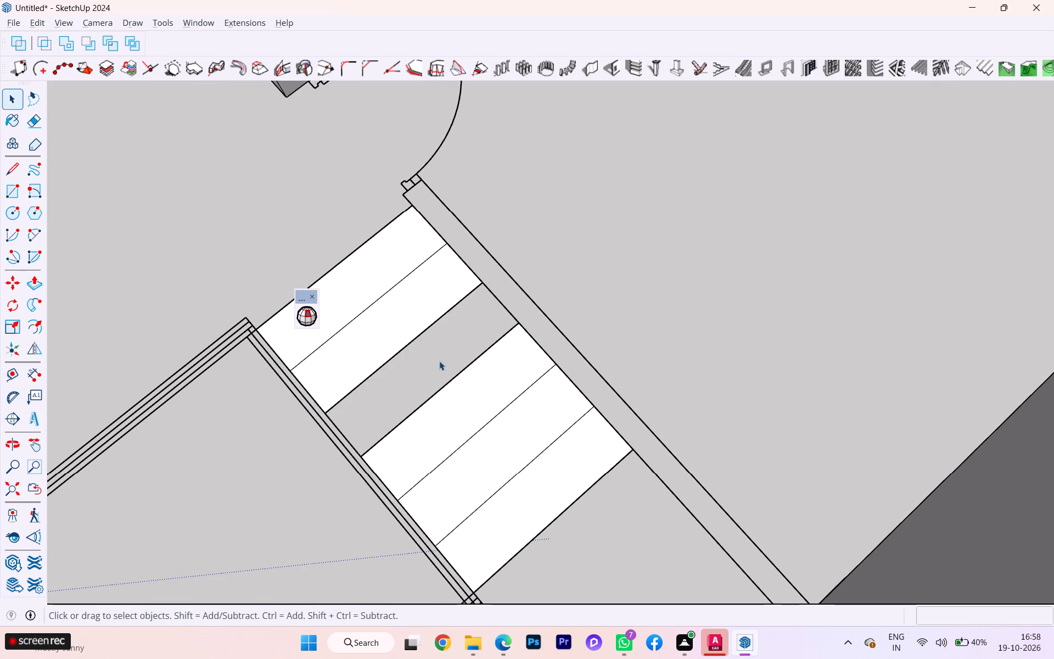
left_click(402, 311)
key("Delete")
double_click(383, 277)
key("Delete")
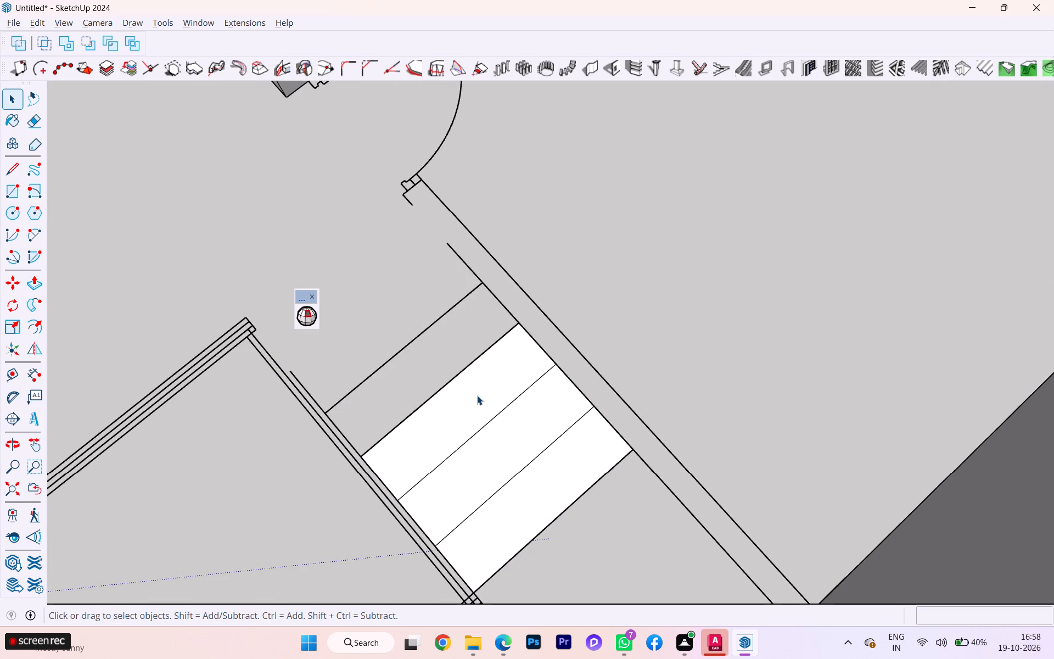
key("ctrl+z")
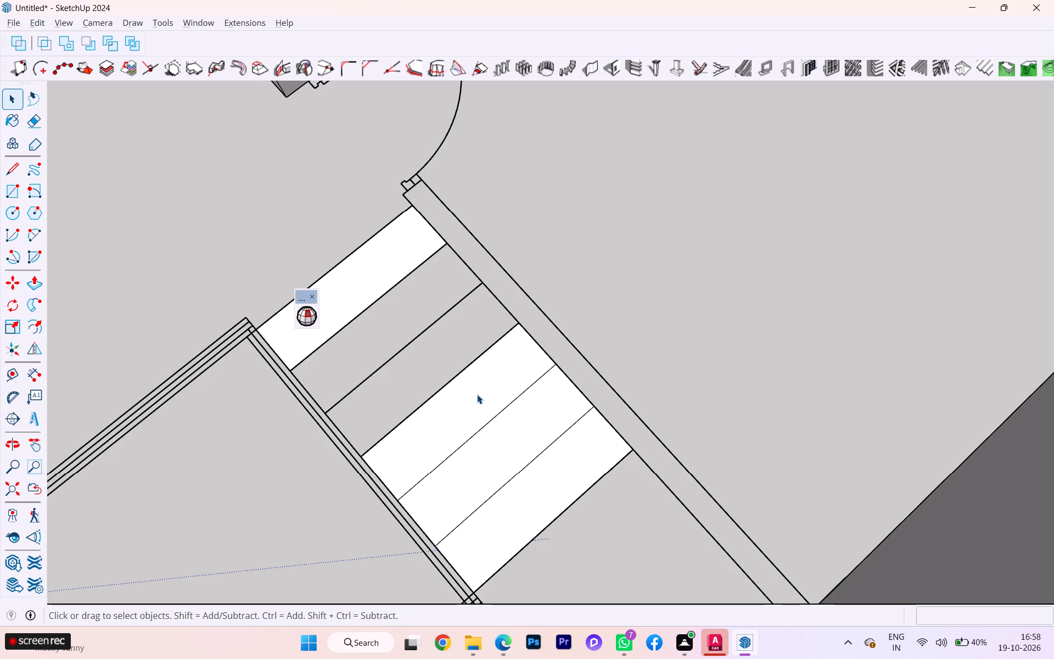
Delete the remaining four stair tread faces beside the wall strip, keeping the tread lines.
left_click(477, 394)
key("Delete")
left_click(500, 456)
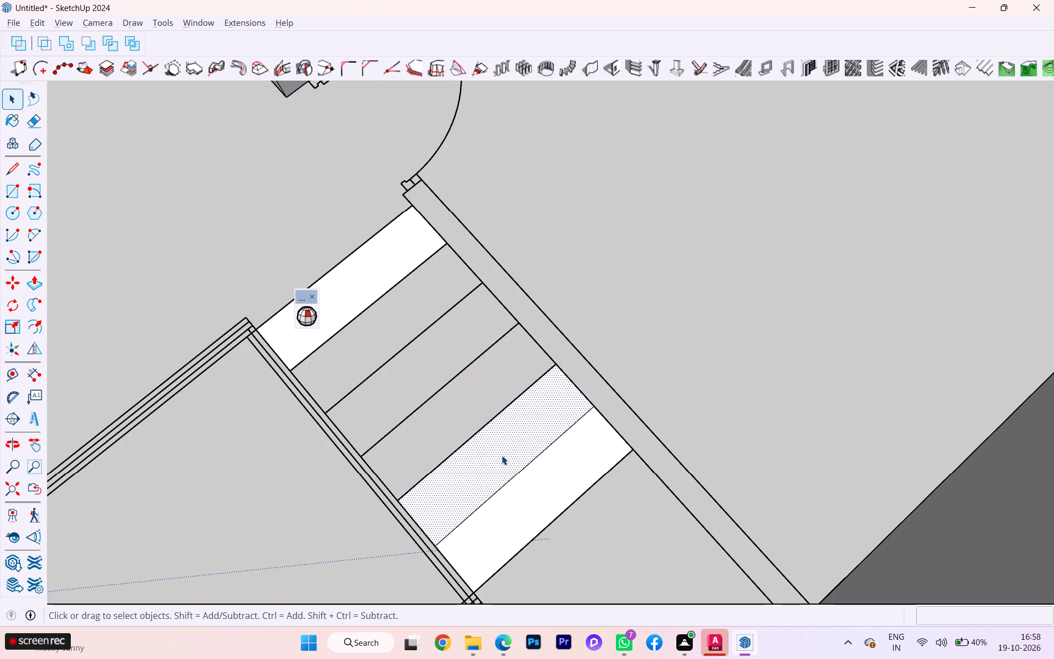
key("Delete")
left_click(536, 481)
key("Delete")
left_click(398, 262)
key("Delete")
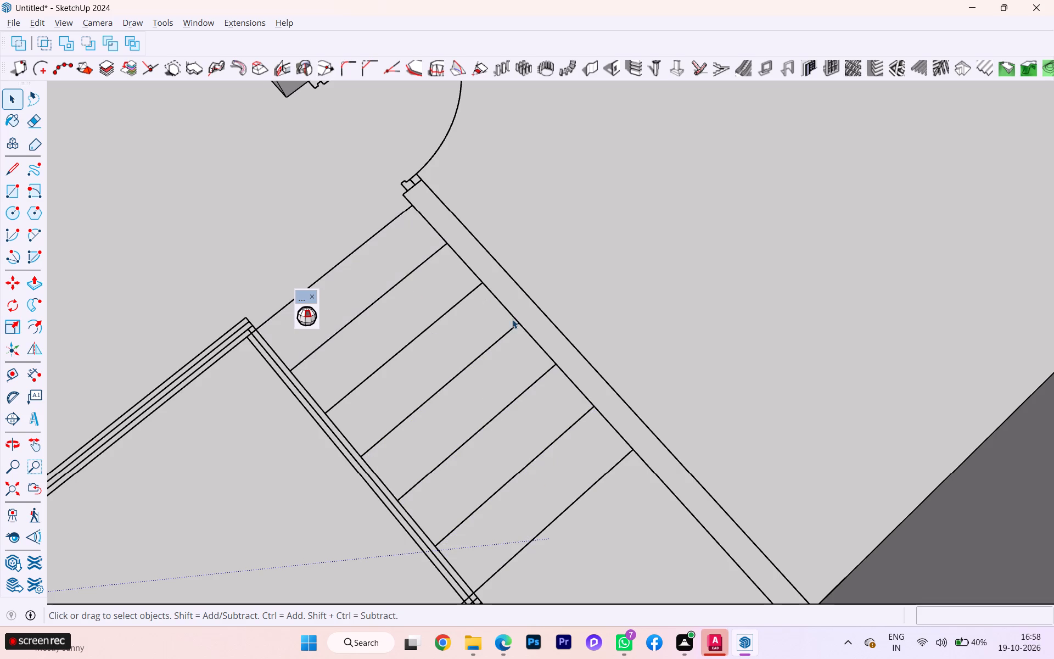
Erase the short ends of two adjacent stair tread lines that overrun the inner edge of the stair-side wall strip.
scroll(609, 418, "up", 13)
scroll(609, 433, "down", 1)
scroll(609, 434, "up", 3)
scroll(658, 460, "down", 1)
scroll(658, 460, "up", 14)
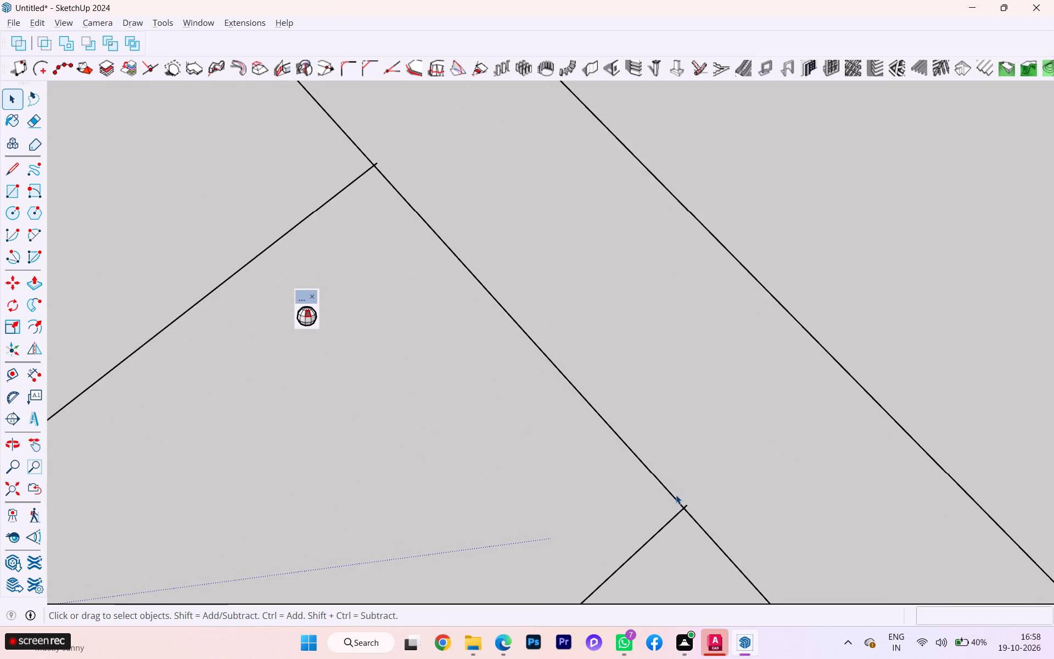
key("e")
scroll(683, 507, "up", 3, "ctrl")
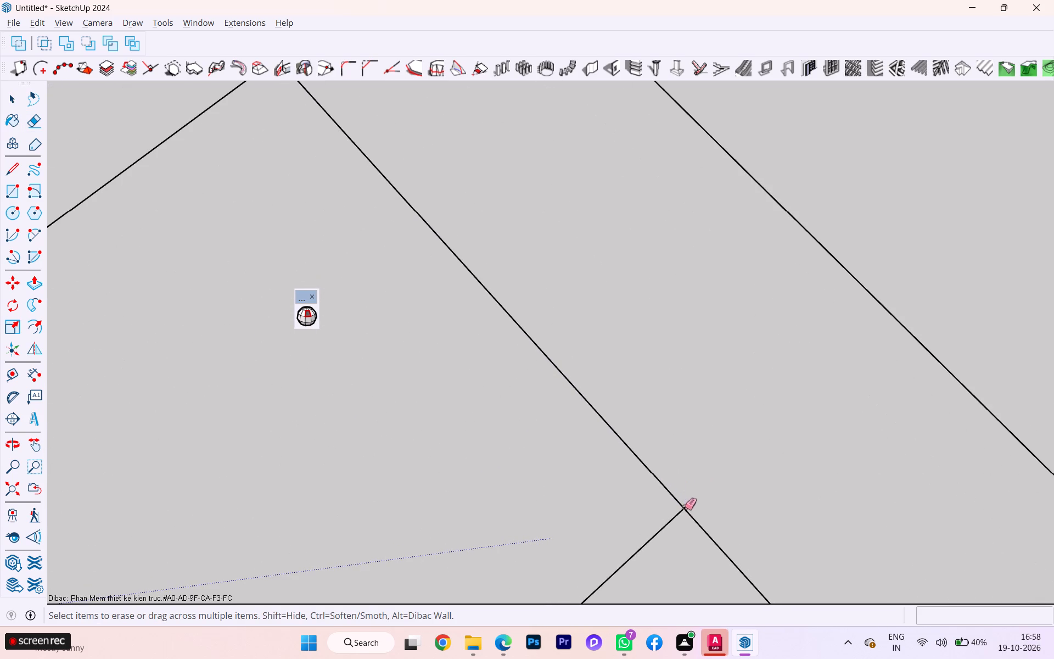
left_click(689, 501)
left_click(690, 504)
scroll(686, 492, "down", 1)
scroll(686, 492, "up", 6)
scroll(686, 492, "down", 2)
scroll(686, 492, "up", 1)
scroll(686, 492, "down", 1)
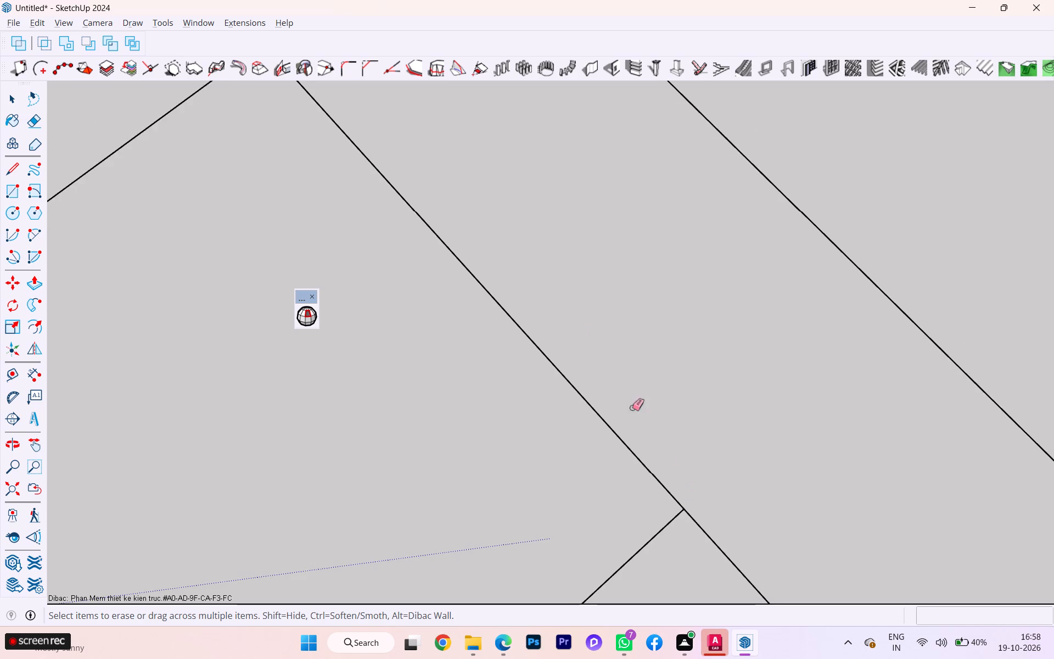
scroll(550, 281, "down", 4)
scroll(566, 292, "up", 1)
scroll(579, 300, "down", 5)
scroll(716, 364, "up", 1)
scroll(716, 365, "down", 1)
scroll(716, 365, "up", 1)
scroll(719, 366, "down", 1)
scroll(490, 180, "up", 3)
scroll(472, 165, "down", 1)
scroll(459, 167, "up", 2)
scroll(429, 159, "down", 1)
scroll(429, 159, "up", 2)
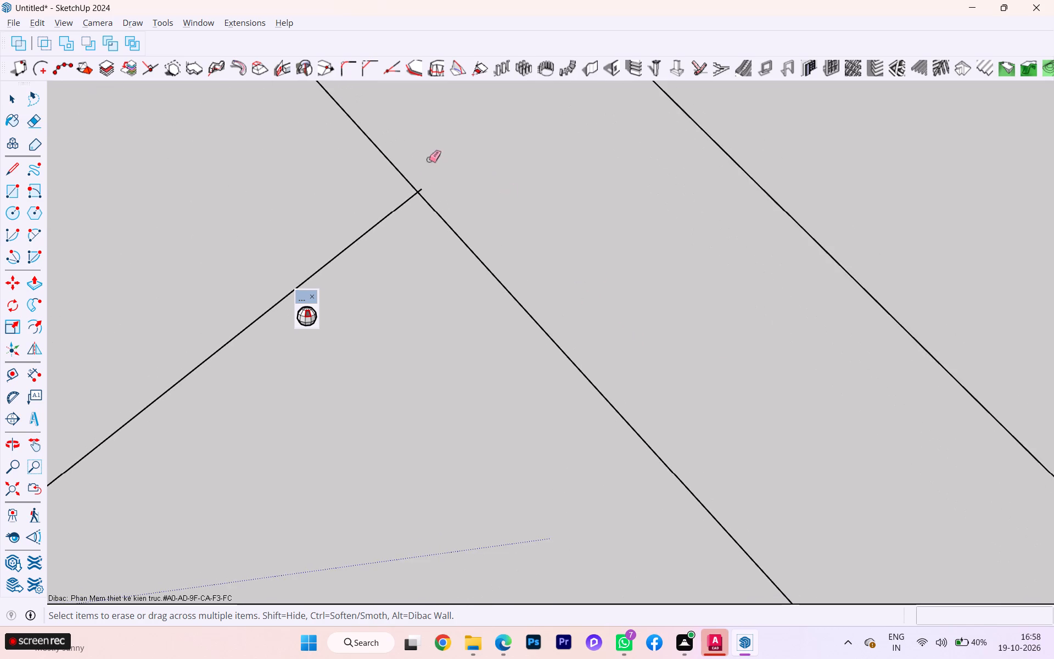
scroll(429, 159, "up", 5)
scroll(418, 192, "down", 1)
scroll(418, 192, "up", 4)
scroll(418, 192, "down", 1)
scroll(418, 192, "up", 4)
scroll(421, 186, "down", 1)
scroll(421, 186, "up", 3)
left_click(421, 190)
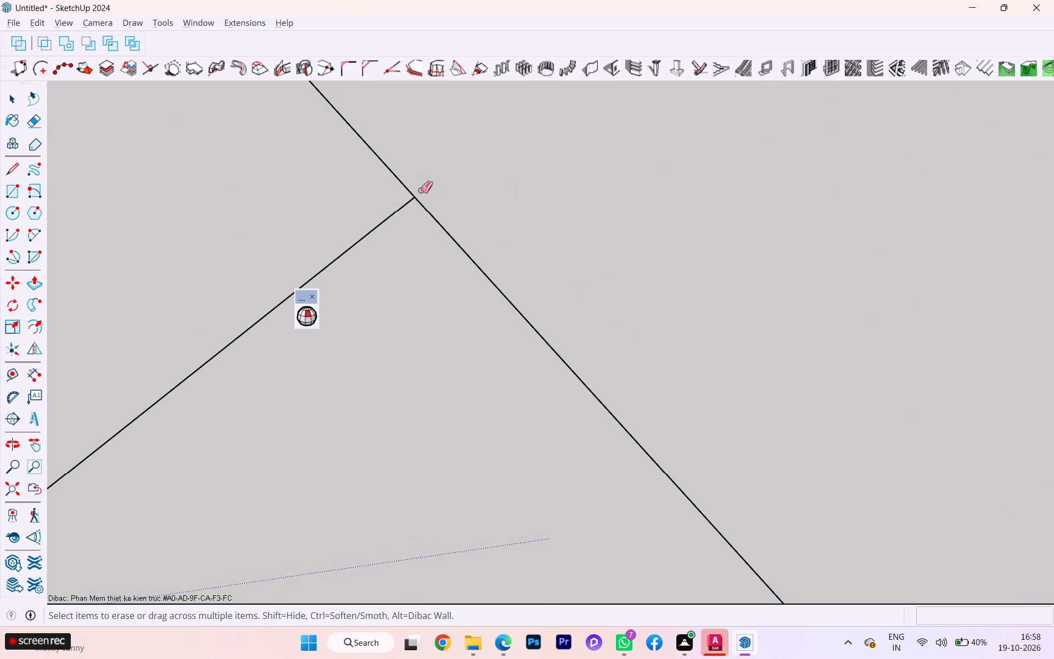
Erase the overrunning end of the next tread line towards the door, where it crosses into the wall strip.
scroll(549, 236, "down", 2)
scroll(593, 265, "up", 1)
scroll(593, 266, "down", 2)
scroll(609, 280, "up", 1)
scroll(611, 281, "down", 2)
scroll(634, 295, "up", 1)
scroll(634, 295, "down", 9)
scroll(635, 306, "up", 1)
scroll(635, 307, "down", 2)
scroll(637, 307, "up", 1)
scroll(635, 311, "down", 1)
scroll(634, 311, "up", 1)
scroll(634, 312, "down", 8)
scroll(821, 242, "down", 1)
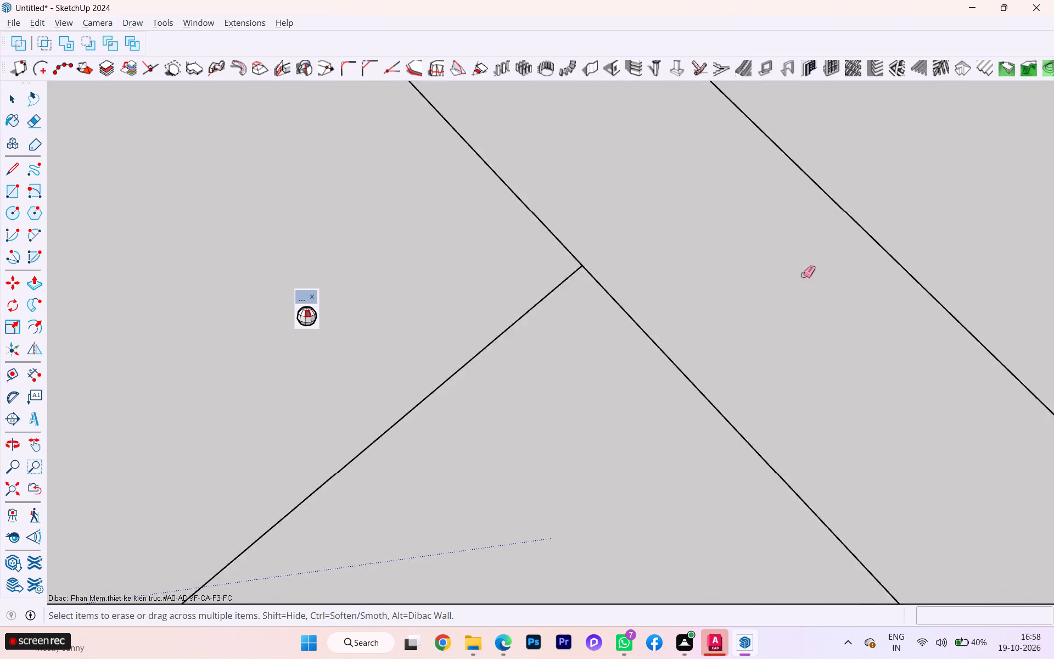
scroll(800, 277, "up", 2)
scroll(651, 224, "down", 4)
scroll(639, 233, "up", 2)
scroll(639, 241, "down", 2)
scroll(641, 258, "up", 6)
scroll(641, 261, "down", 2)
scroll(641, 272, "up", 1)
scroll(640, 276, "down", 2)
scroll(636, 348, "up", 3)
scroll(636, 358, "down", 2)
scroll(636, 360, "up", 3)
scroll(636, 361, "down", 9)
scroll(638, 382, "up", 1)
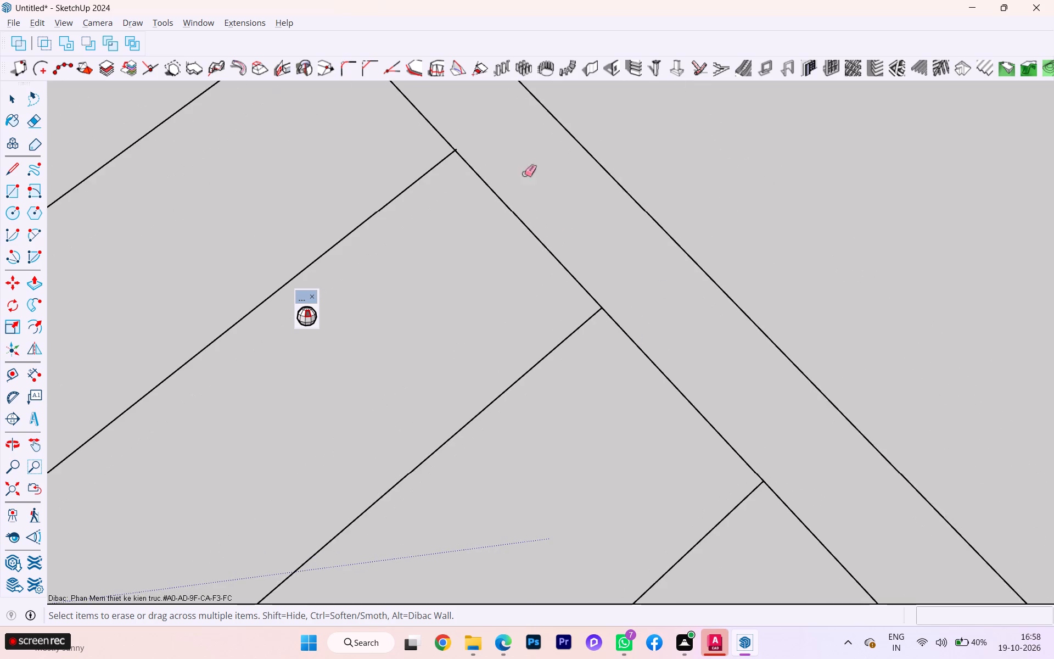
scroll(482, 150, "up", 2)
scroll(484, 150, "down", 1)
scroll(484, 150, "up", 2)
scroll(423, 145, "down", 1)
scroll(423, 144, "up", 2)
scroll(423, 144, "down", 3)
scroll(424, 143, "up", 4)
scroll(425, 143, "down", 2)
scroll(427, 143, "up", 1)
scroll(457, 141, "down", 1)
scroll(457, 141, "up", 6)
scroll(461, 142, "down", 1)
scroll(461, 142, "up", 6)
scroll(462, 146, "down", 1)
scroll(463, 147, "up", 2)
scroll(468, 153, "down", 2)
scroll(469, 154, "up", 4)
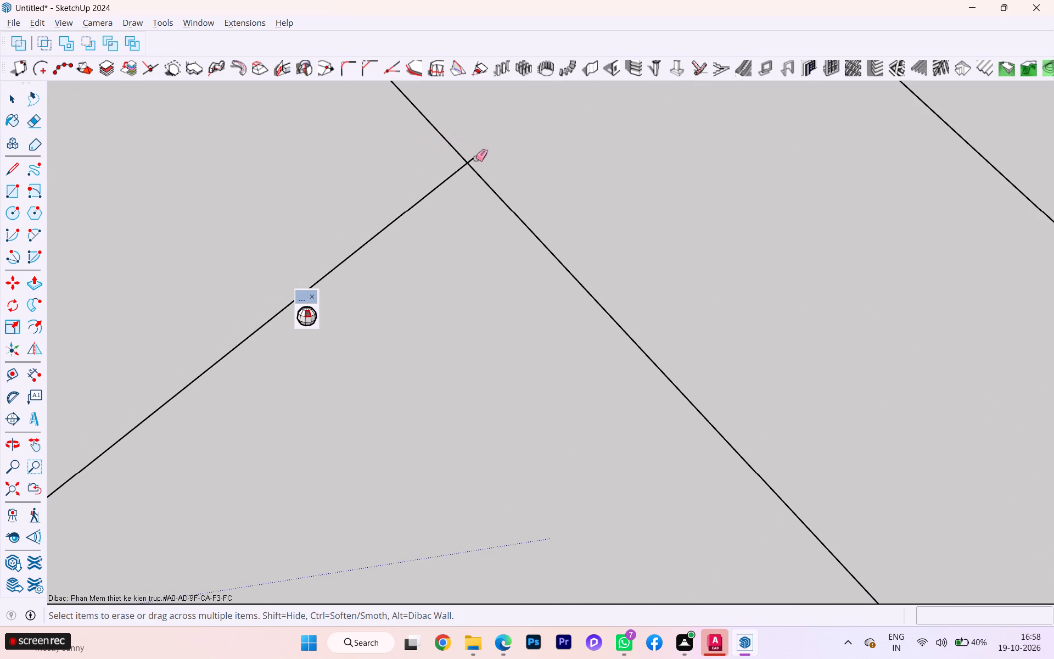
left_click(475, 158)
Erase the overrunning ends of the following two tread lines towards the door along the wall strip's inner edge.
scroll(490, 166, "down", 2)
scroll(495, 170, "up", 1)
scroll(499, 172, "down", 2)
scroll(515, 184, "up", 3)
scroll(518, 186, "down", 2)
scroll(529, 192, "up", 1)
scroll(531, 193, "down", 2)
scroll(575, 220, "up", 1)
scroll(577, 224, "down", 1)
scroll(578, 225, "up", 2)
scroll(579, 228, "down", 2)
scroll(590, 257, "up", 3)
scroll(591, 259, "down", 1)
scroll(591, 259, "up", 5)
scroll(591, 259, "down", 2)
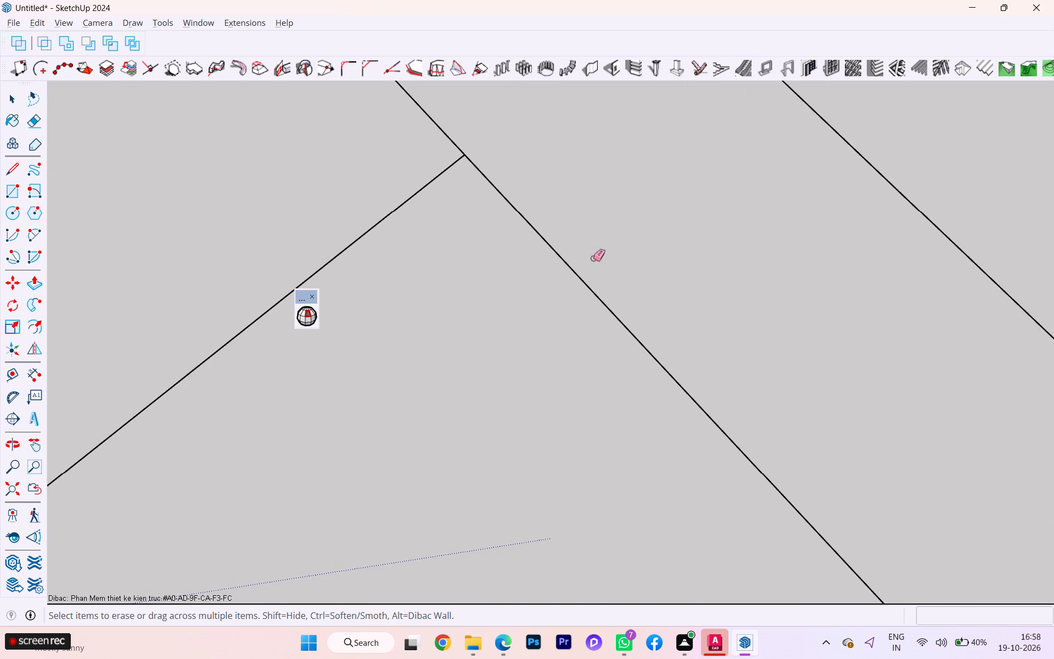
scroll(593, 258, "down", 1)
scroll(593, 258, "up", 1)
scroll(593, 259, "down", 7)
scroll(599, 301, "up", 1)
scroll(599, 301, "down", 4)
scroll(599, 301, "up", 1)
scroll(599, 301, "down", 5)
scroll(640, 347, "up", 4)
scroll(640, 348, "down", 4)
scroll(640, 348, "up", 1)
scroll(640, 348, "down", 9)
scroll(643, 349, "up", 1)
scroll(644, 349, "down", 1)
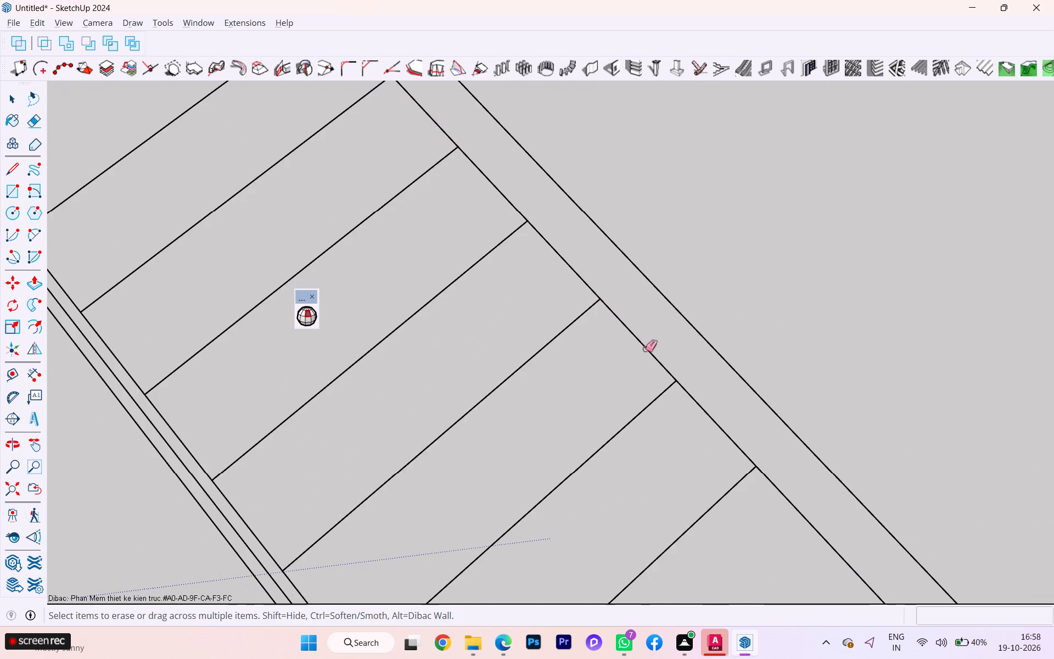
scroll(575, 217, "up", 2)
scroll(503, 194, "down", 4)
scroll(601, 314, "up", 1)
scroll(603, 317, "down", 3)
scroll(610, 329, "up", 4)
scroll(612, 331, "down", 2)
scroll(614, 333, "up", 4)
scroll(403, 143, "down", 2)
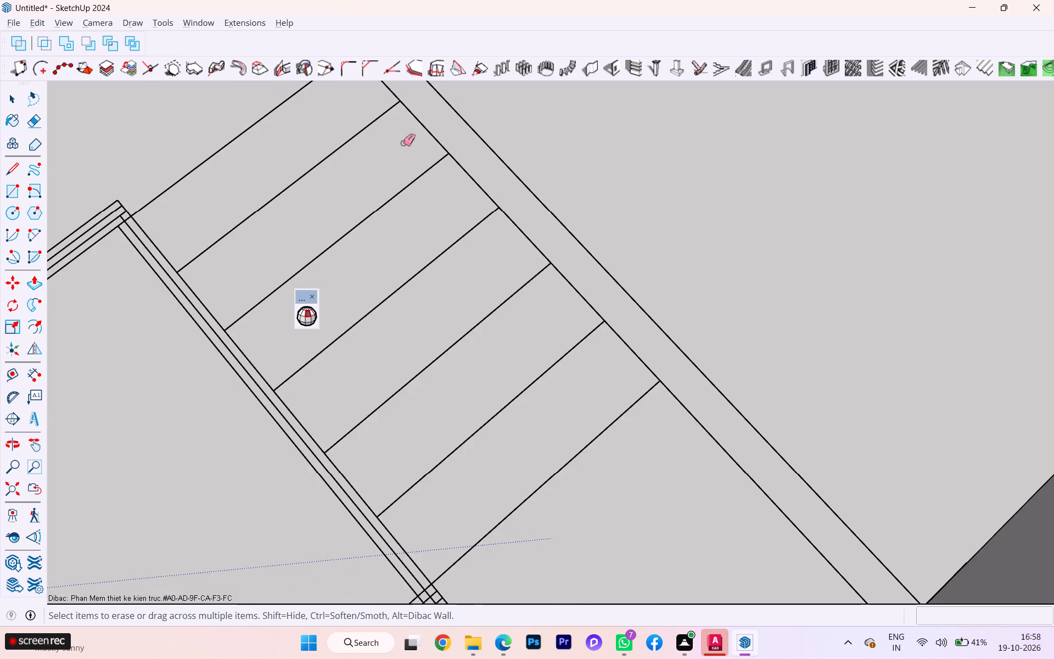
middle_click_drag(403, 143, 448, 229)
scroll(467, 186, "up", 5)
scroll(378, 127, "down", 1)
scroll(378, 126, "up", 7)
scroll(383, 127, "down", 2)
scroll(384, 131, "up", 2)
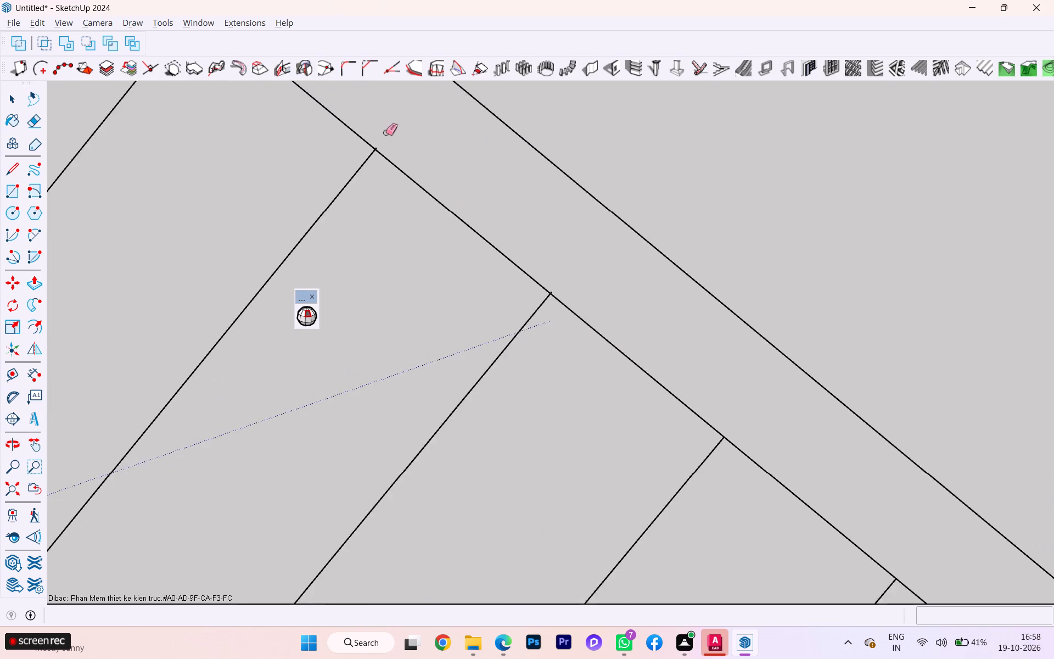
scroll(385, 132, "up", 7)
scroll(382, 146, "down", 2)
scroll(382, 148, "up", 3)
scroll(378, 153, "down", 3)
scroll(378, 153, "up", 4)
left_click(362, 157)
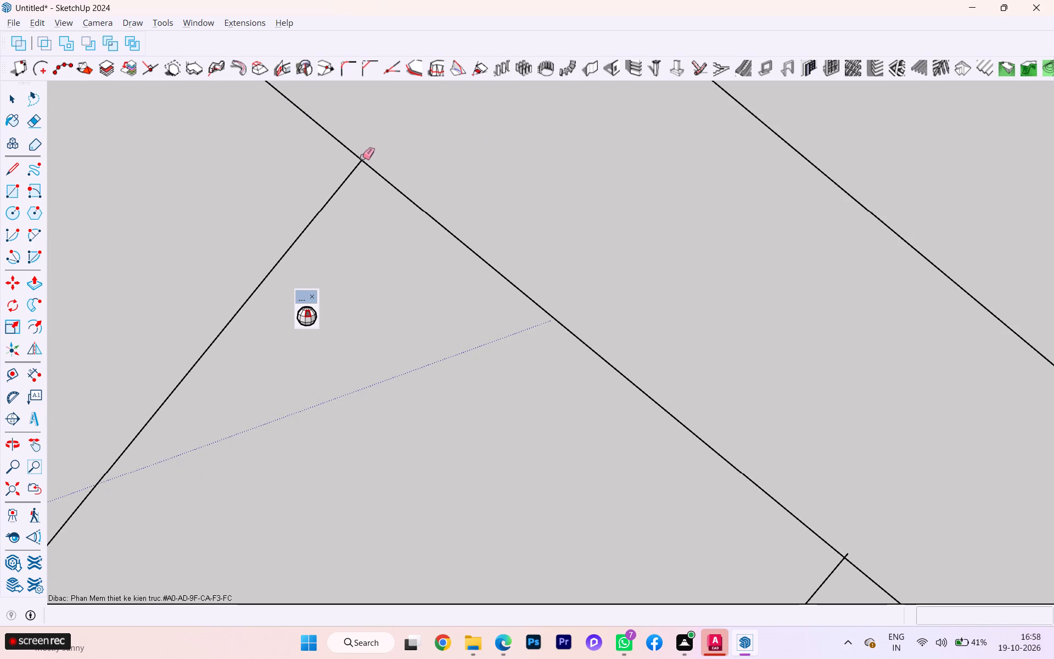
left_click(845, 555)
Erase the overrunning end of the next stair tread line towards the door, where it crosses the wall strip's inner edge.
scroll(874, 422, "up", 3)
scroll(876, 423, "down", 4)
scroll(893, 432, "up", 1)
scroll(893, 432, "down", 3)
scroll(893, 432, "up", 2)
scroll(893, 432, "down", 4)
scroll(909, 444, "up", 1)
scroll(910, 445, "down", 6)
scroll(912, 445, "up", 1)
scroll(912, 445, "down", 3)
scroll(912, 445, "up", 1)
scroll(912, 445, "down", 1)
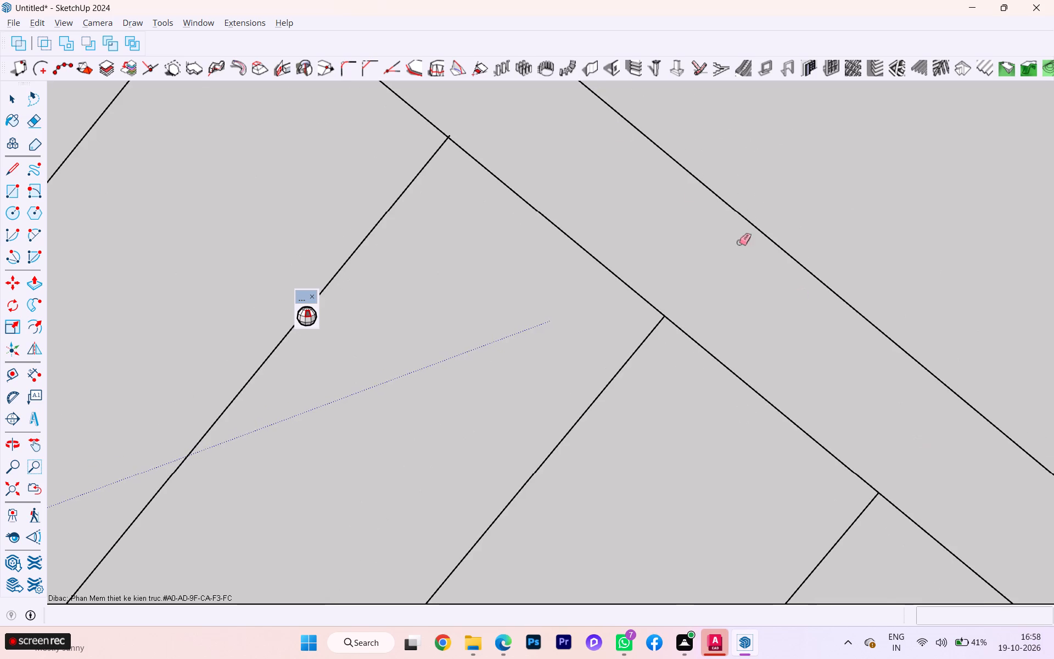
scroll(455, 115, "up", 1)
scroll(455, 115, "down", 3)
scroll(456, 115, "up", 2)
scroll(457, 118, "down", 1)
scroll(457, 119, "up", 1)
scroll(451, 129, "down", 1)
scroll(451, 129, "up", 7)
scroll(451, 129, "down", 2)
scroll(451, 129, "up", 9)
scroll(451, 129, "down", 1)
scroll(451, 129, "up", 2)
scroll(451, 129, "down", 2)
scroll(451, 129, "up", 4)
scroll(448, 131, "down", 1)
scroll(448, 132, "up", 1)
scroll(447, 134, "down", 2)
scroll(446, 136, "up", 2)
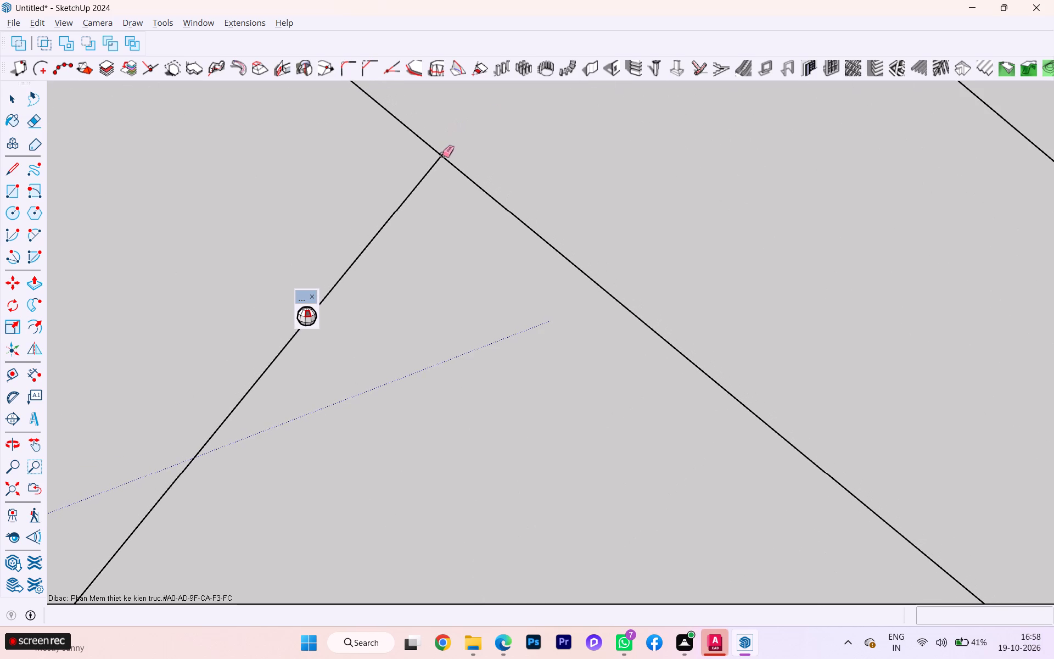
left_click(444, 151)
Erase the overrunning end of the tread line nearest the door at the wall strip's inner edge.
scroll(537, 150, "down", 9)
scroll(602, 201, "down", 1)
scroll(602, 201, "up", 2)
scroll(602, 202, "down", 8)
scroll(609, 237, "up", 4)
scroll(624, 262, "down", 5)
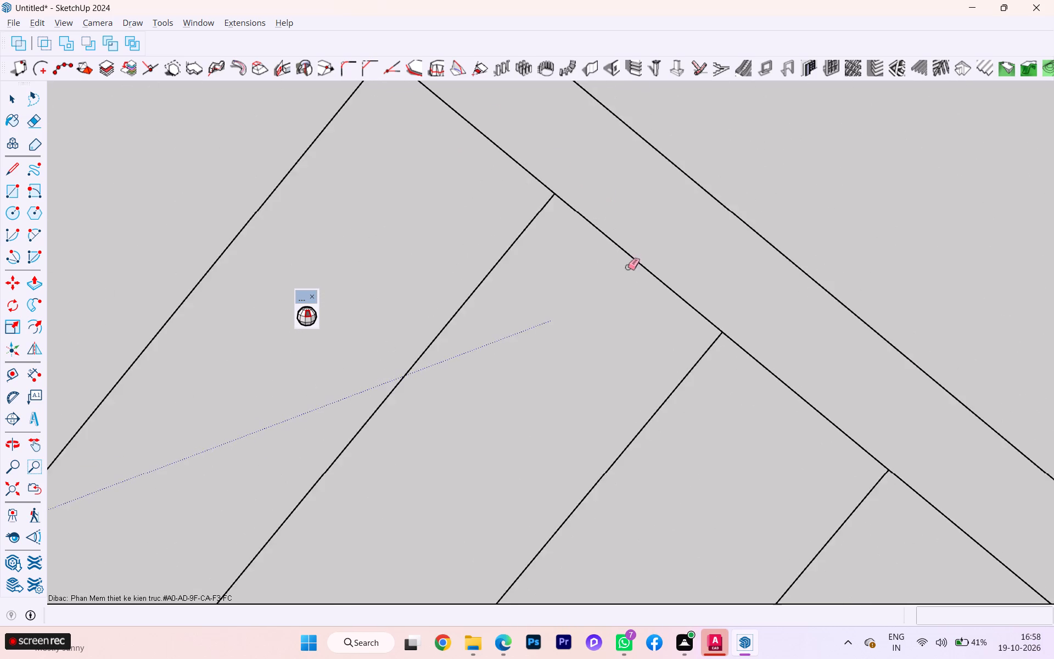
scroll(644, 272, "down", 10)
scroll(547, 135, "up", 15)
scroll(491, 146, "down", 2)
scroll(490, 146, "up", 7)
scroll(478, 157, "down", 1)
scroll(478, 157, "up", 10)
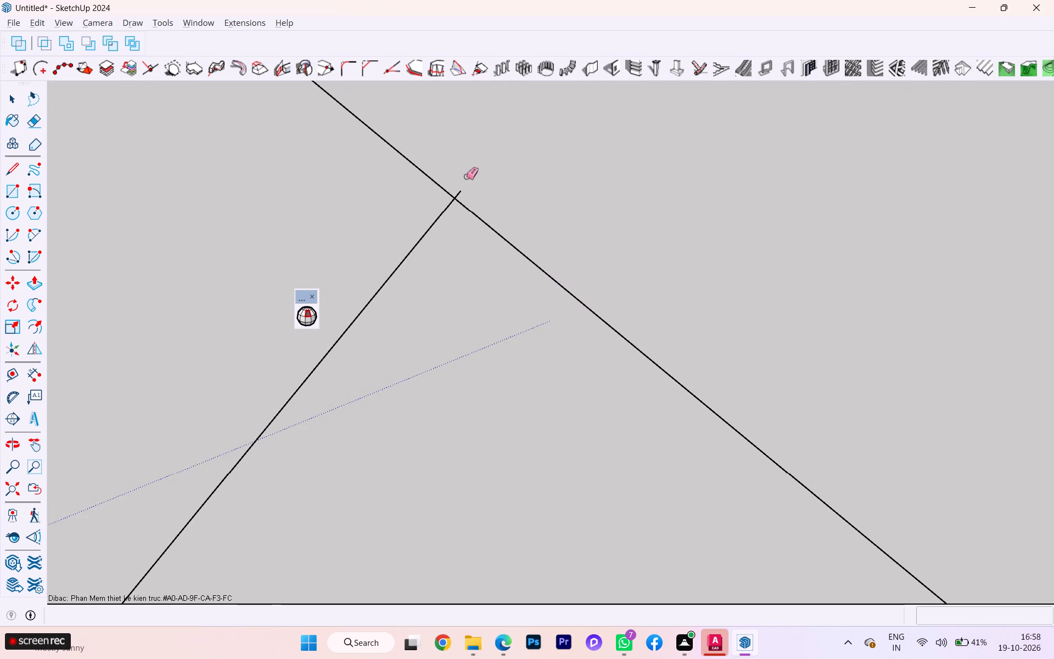
left_click(454, 196)
left_click(455, 195)
left_click(462, 195)
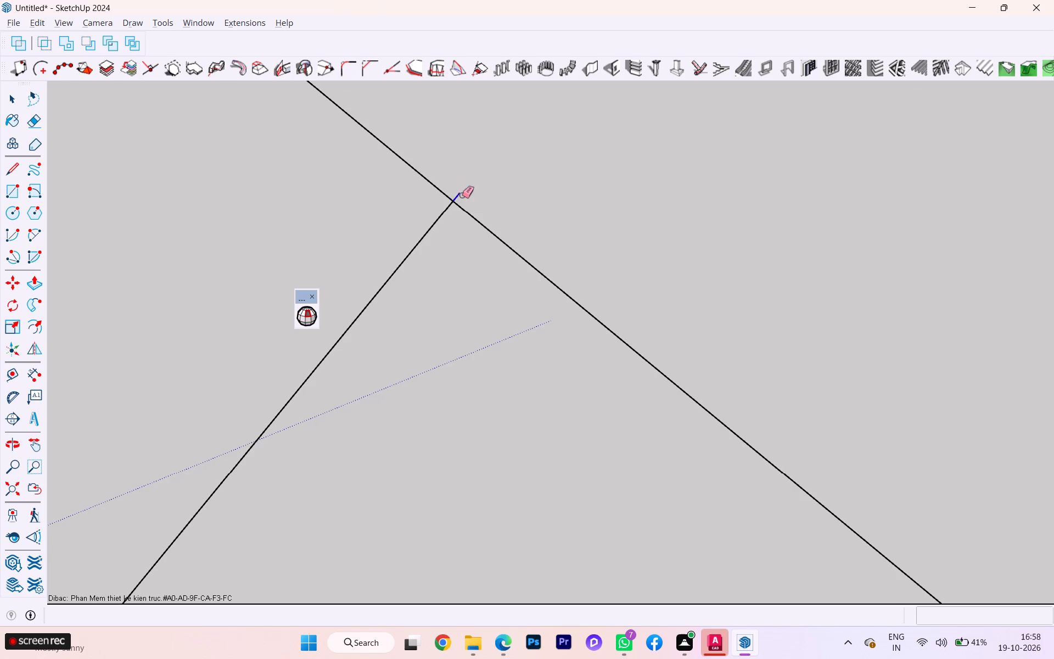
key("Escape")
scroll(369, 153, "down", 4)
scroll(363, 152, "up", 3)
scroll(363, 152, "down", 1)
scroll(363, 152, "up", 1)
scroll(363, 152, "down", 2)
scroll(363, 154, "up", 3)
scroll(363, 154, "down", 2)
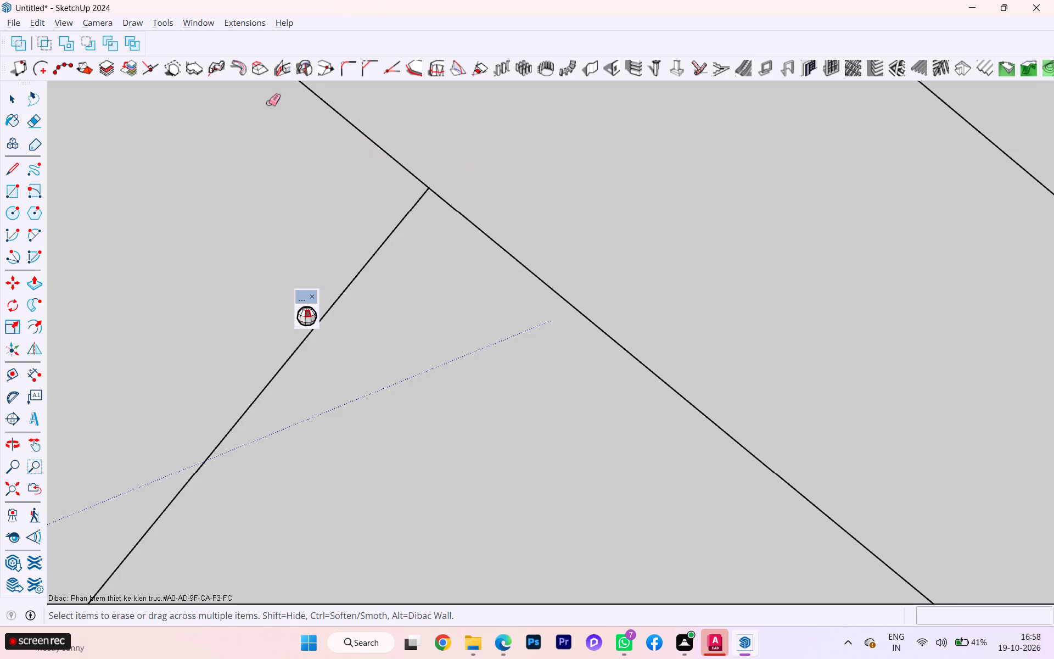
left_click(6, 96)
left_click(222, 169)
Draw a rectangle of about 8' 5 13/16" by 4 1/2" over the stair-side wall strip, from the door jamb to the long wall.
scroll(238, 142, "down", 1)
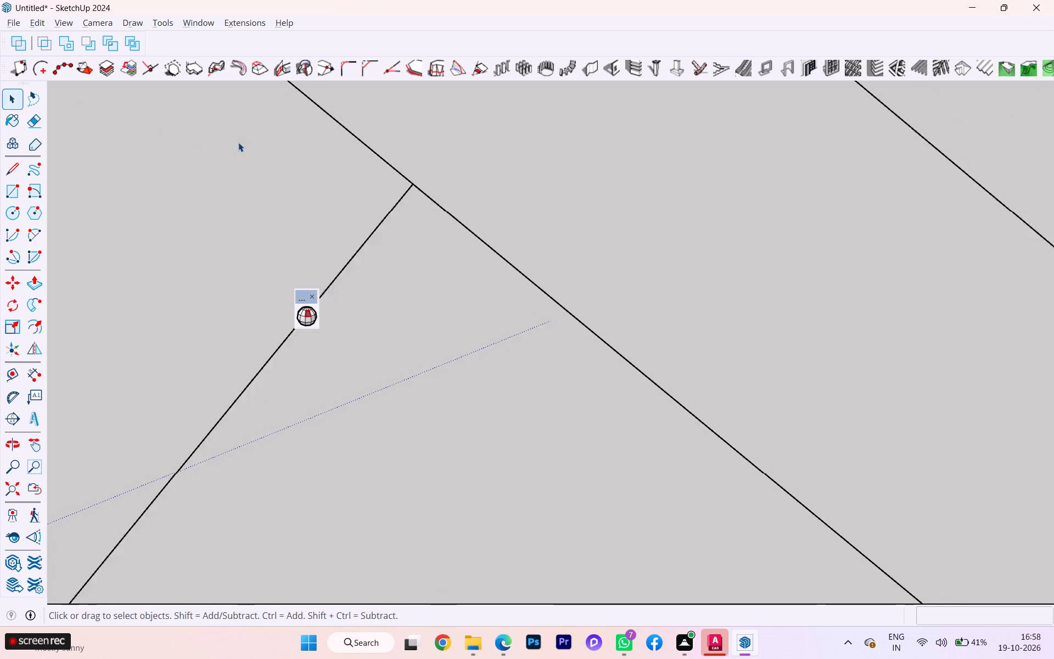
scroll(238, 142, "down", 3)
scroll(375, 217, "down", 5)
scroll(385, 259, "up", 2)
scroll(386, 264, "down", 6)
scroll(474, 309, "up", 4)
scroll(475, 309, "down", 4)
scroll(475, 309, "up", 1)
scroll(536, 261, "down", 5)
scroll(536, 261, "up", 1)
scroll(536, 261, "down", 1)
scroll(537, 261, "up", 1)
scroll(537, 261, "down", 1)
scroll(537, 261, "up", 2)
scroll(537, 261, "down", 3)
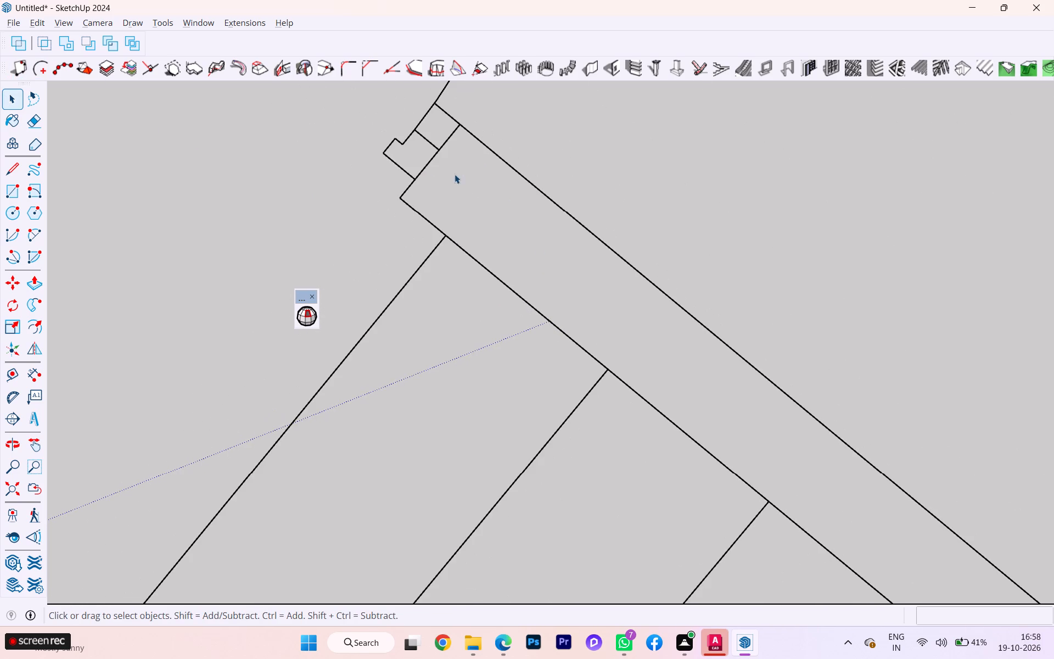
scroll(444, 150, "down", 1)
scroll(444, 150, "up", 3)
scroll(444, 150, "down", 1)
scroll(444, 150, "up", 2)
scroll(444, 150, "down", 1)
scroll(405, 148, "up", 1)
scroll(402, 148, "down", 3)
scroll(397, 147, "up", 1)
scroll(396, 147, "down", 1)
scroll(335, 159, "down", 1)
scroll(333, 159, "up", 1)
scroll(330, 159, "down", 5)
scroll(322, 159, "up", 1)
scroll(322, 159, "down", 4)
scroll(322, 187, "up", 1)
scroll(322, 188, "down", 3)
scroll(329, 202, "up", 1)
scroll(332, 207, "down", 1)
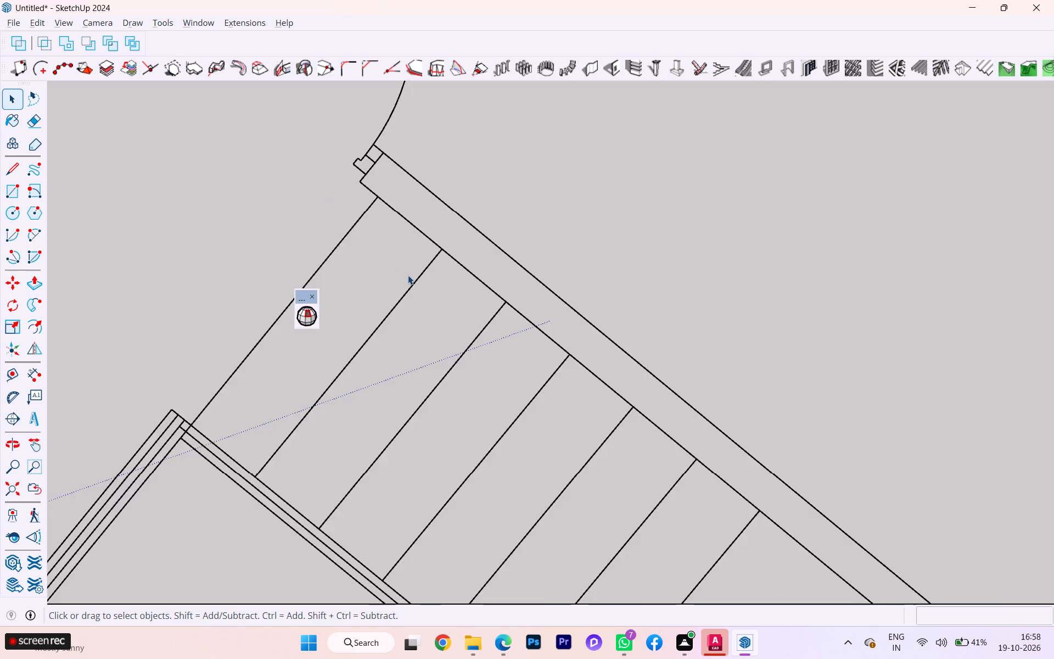
scroll(408, 275, "down", 8)
scroll(409, 278, "up", 1)
scroll(409, 278, "down", 7)
middle_click_drag(410, 282, 474, 286)
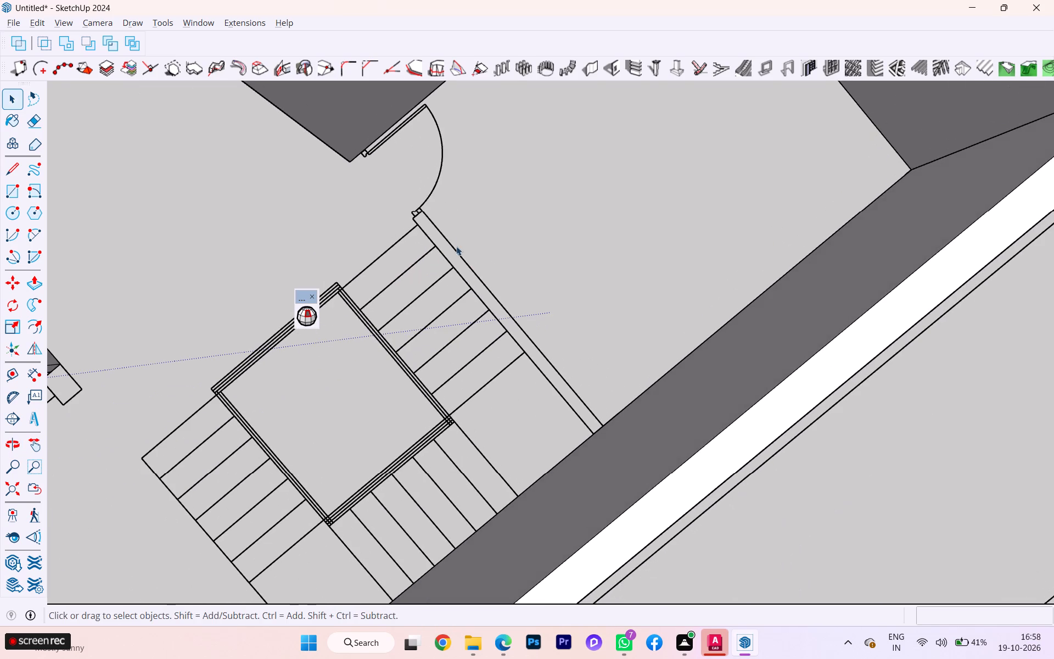
key("r")
scroll(431, 238, "up", 2)
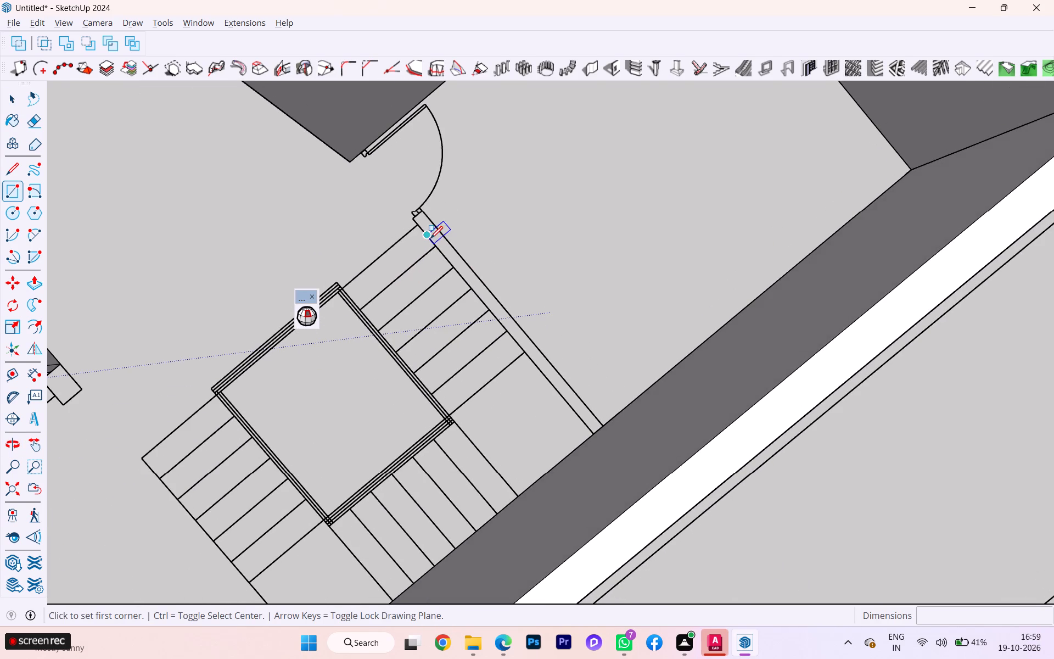
scroll(430, 238, "up", 8)
left_click(410, 206)
scroll(524, 332, "up", 1)
scroll(524, 334, "down", 3)
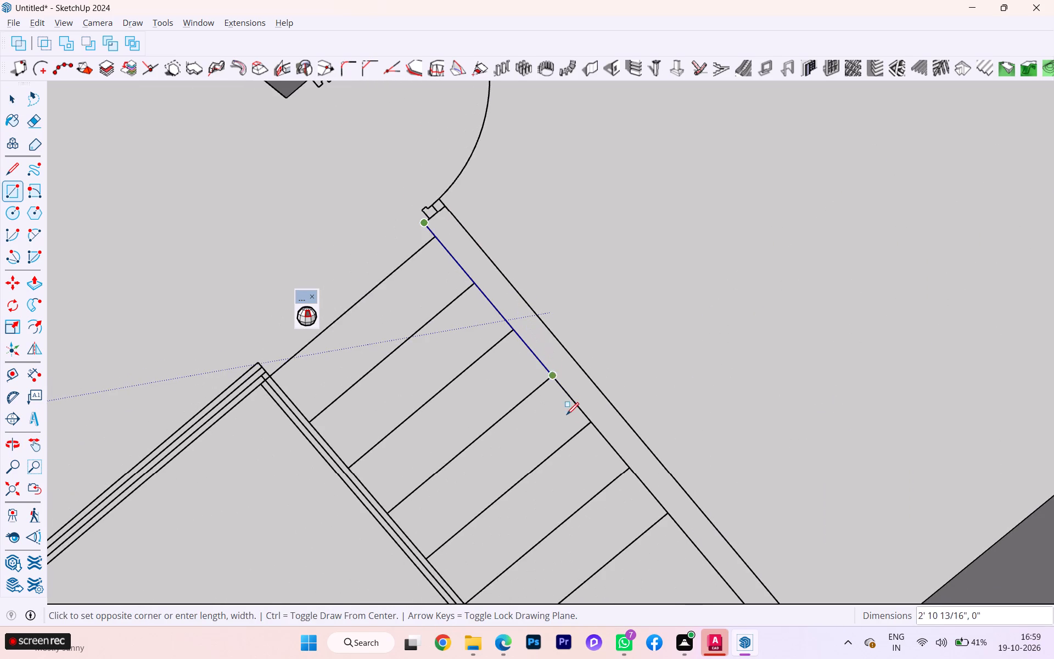
scroll(570, 397, "down", 6)
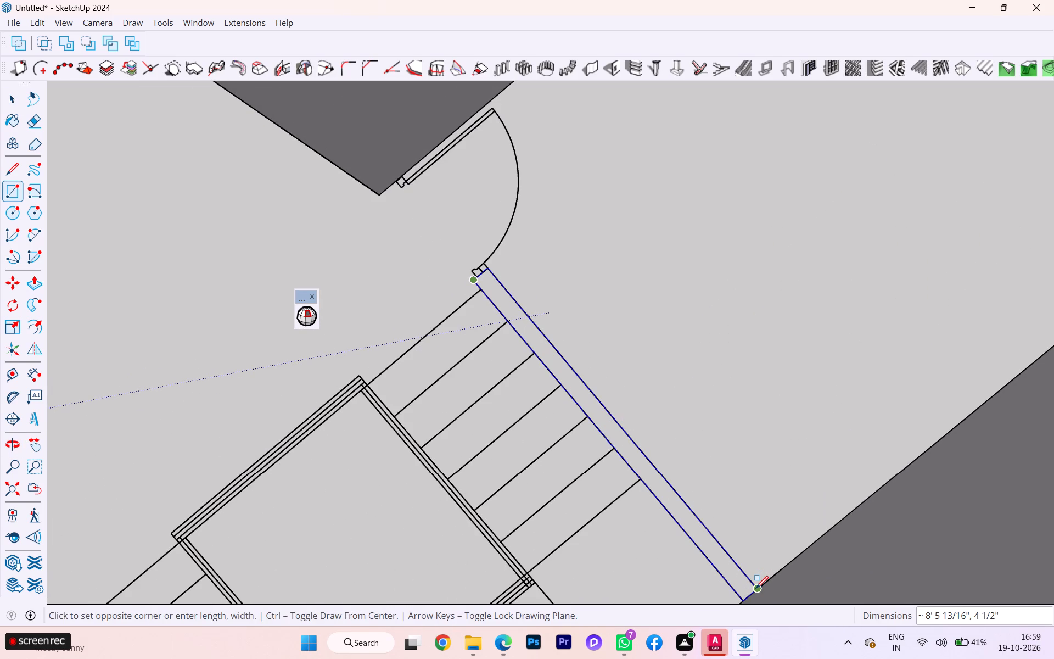
left_click(756, 588)
key("v")
key("space")
Push/Pull the stair-side wall strip face up 10', matching the top of the neighbouring walls.
left_click(636, 448)
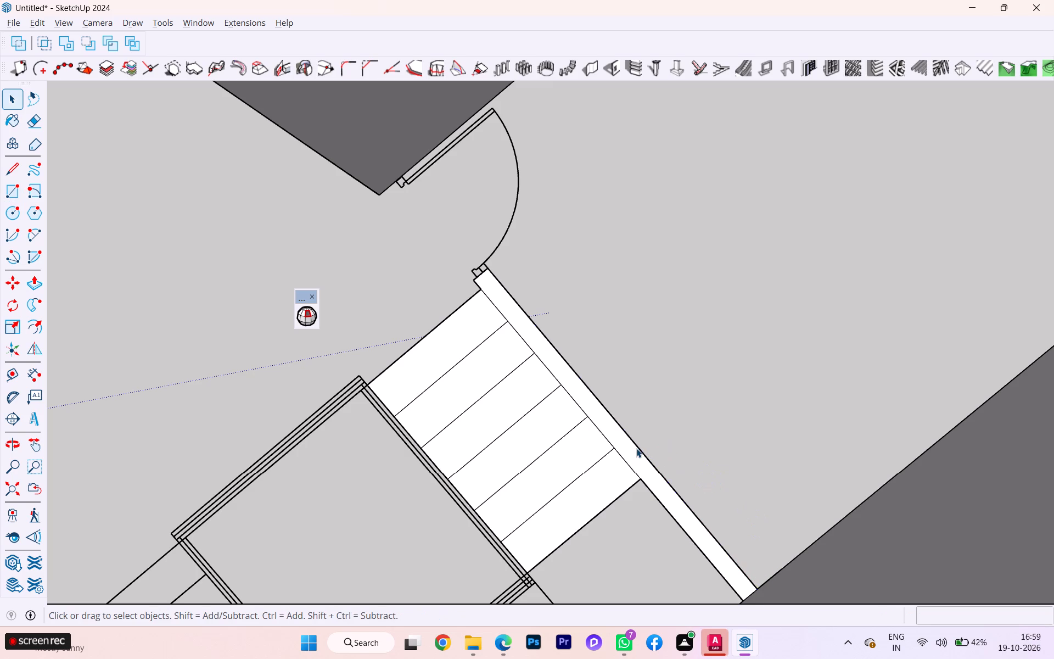
left_click(633, 453)
key("p")
left_click(633, 453)
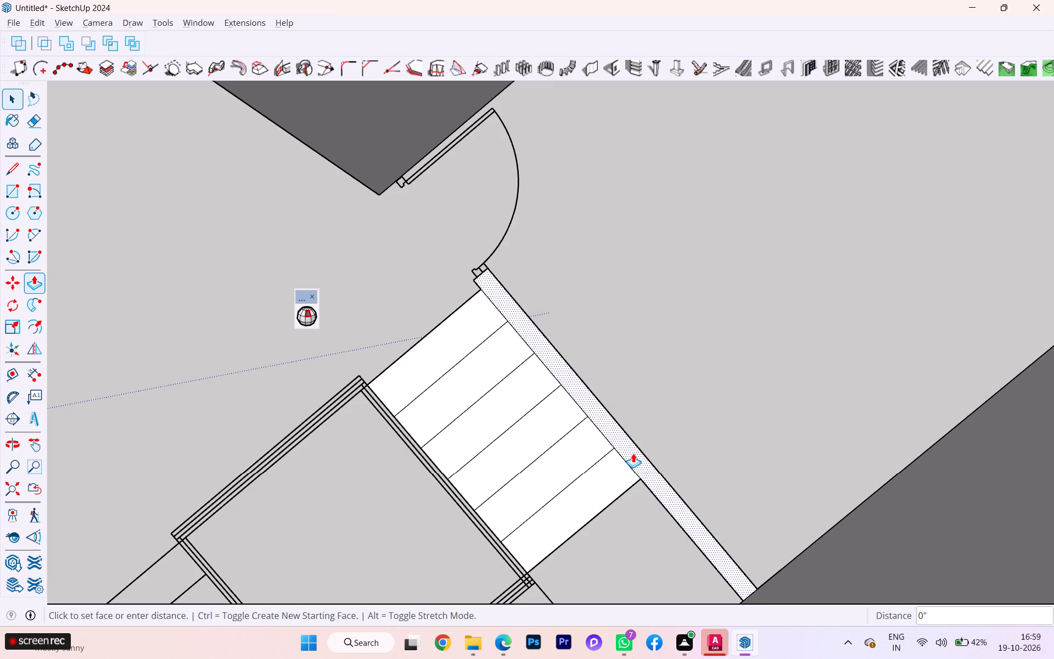
scroll(594, 231, "down", 4)
scroll(975, 371, "down", 2)
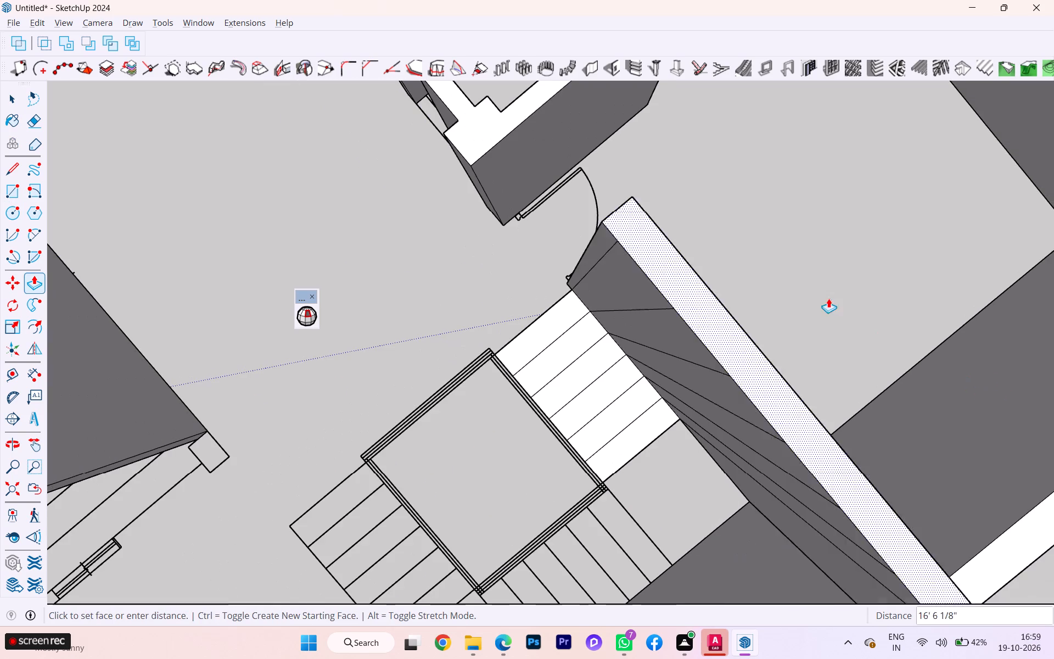
left_click(506, 125)
scroll(529, 168, "down", 1)
middle_click_drag(646, 179, 851, 26)
scroll(682, 298, "down", 1)
middle_click_drag(682, 299, 908, 183)
key("v")
key("space")
scroll(686, 227, "down", 4)
scroll(665, 253, "up", 1)
middle_click_drag(667, 253, 688, 246)
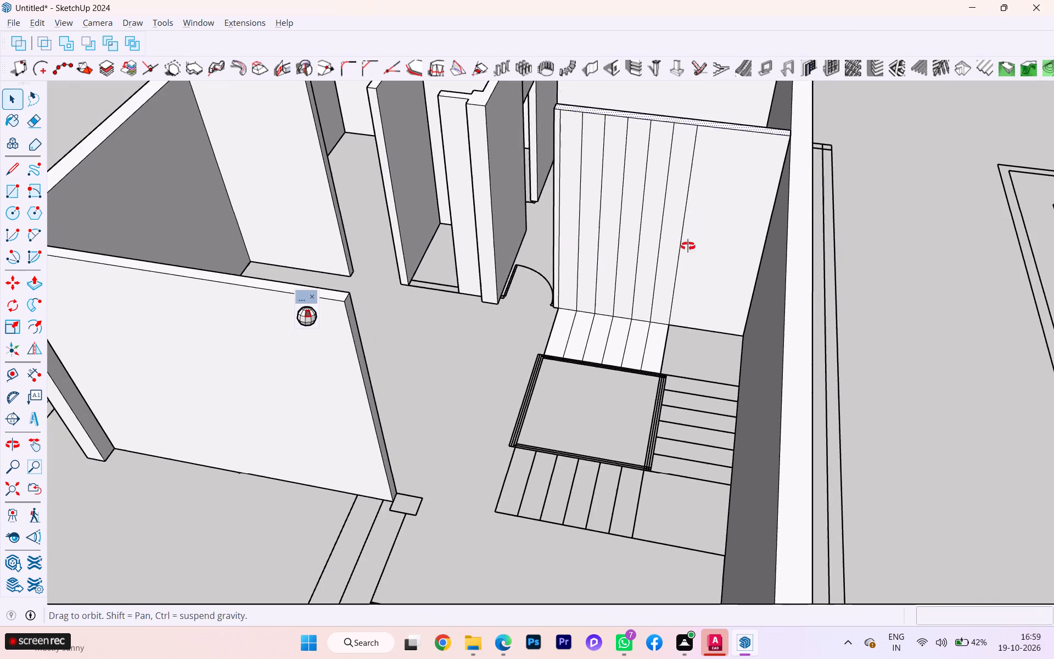
middle_click_drag(688, 246, 873, 221)
scroll(738, 159, "up", 2)
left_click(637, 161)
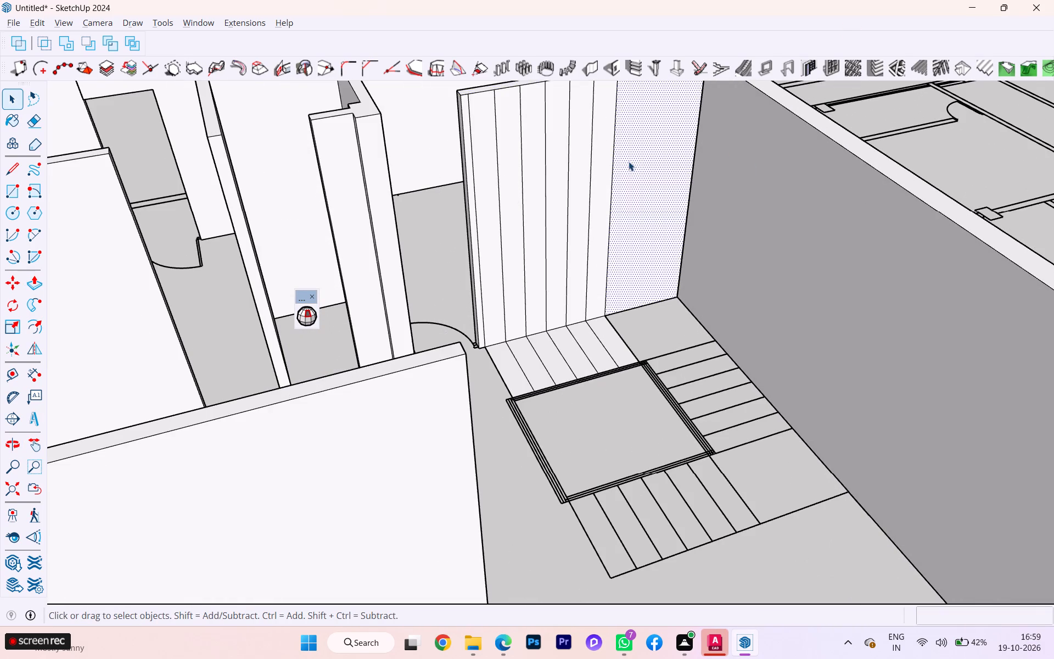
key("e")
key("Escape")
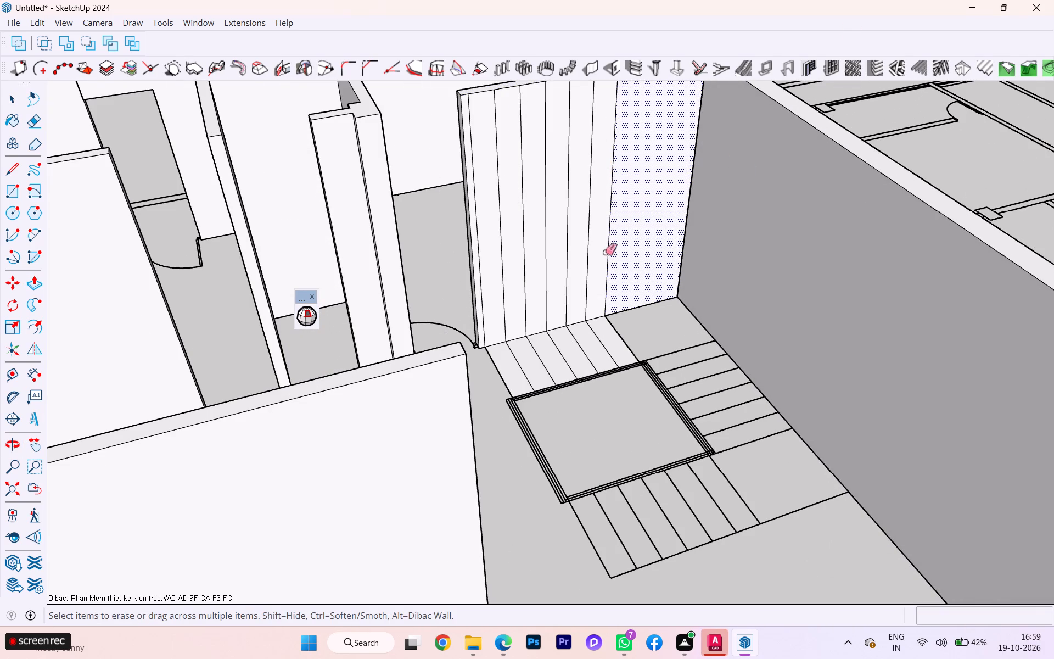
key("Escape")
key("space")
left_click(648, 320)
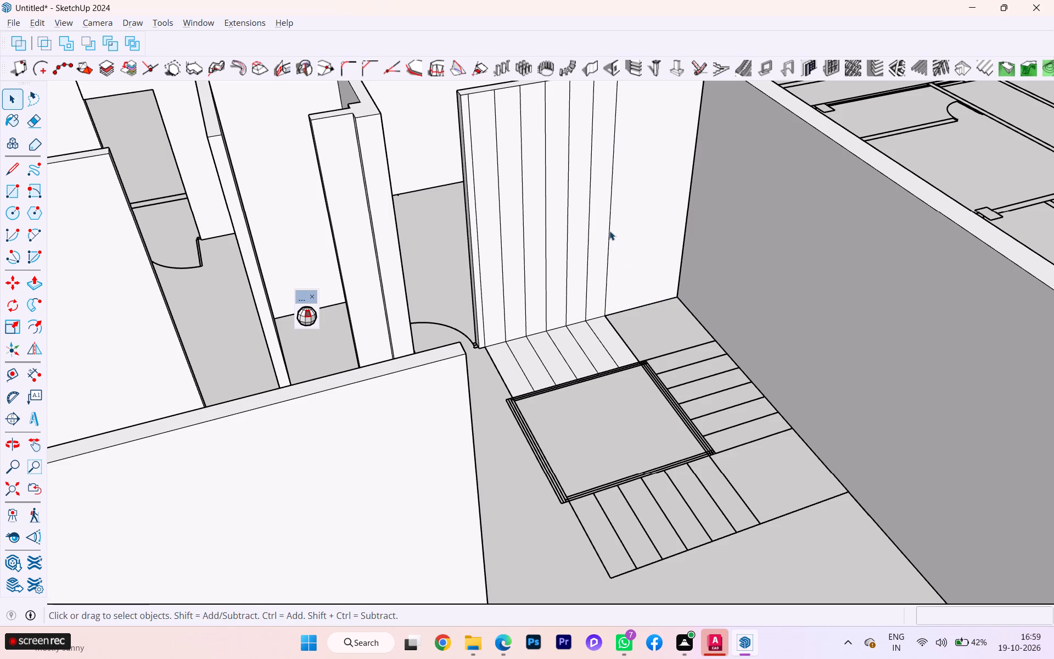
Erase the six vertical dividing lines on the stair-facing side of the new wall.
key("e")
left_click_drag(614, 197, 481, 202)
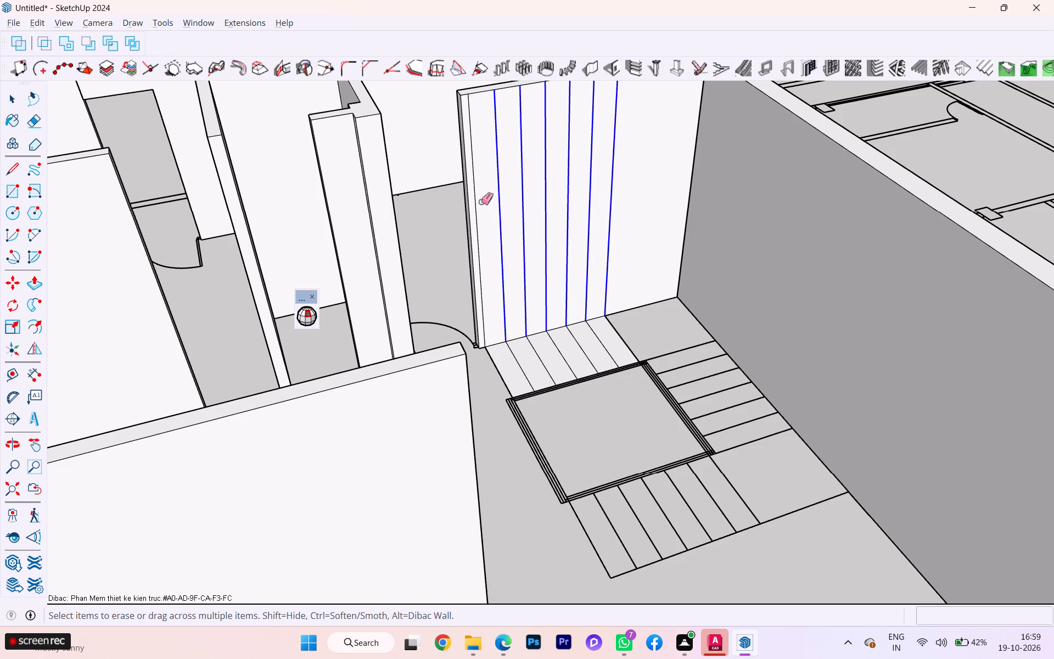
left_click_drag(481, 202, 474, 204)
scroll(573, 243, "down", 1)
key("Escape")
left_click(649, 314)
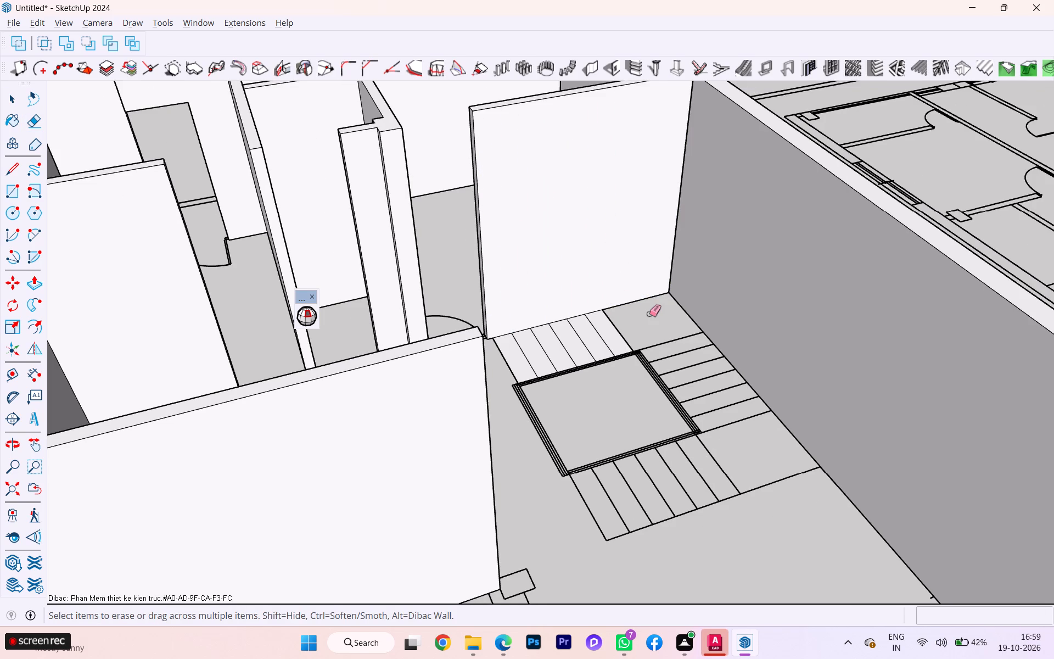
key("Escape")
left_click(17, 100)
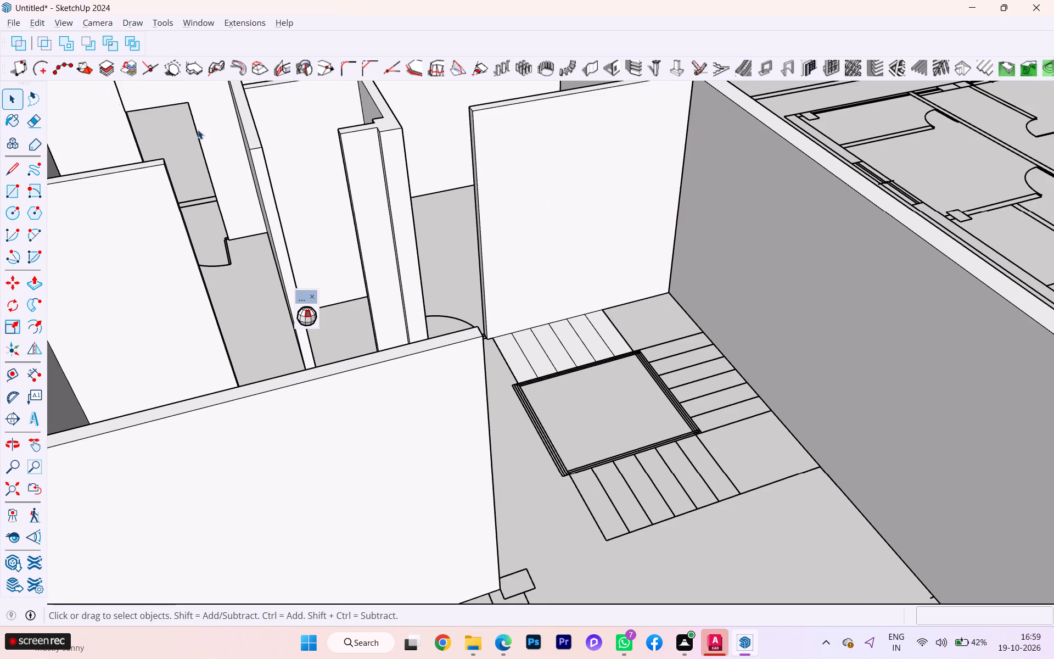
Delete the six stair tread faces on the floor plan along the foot of the new stair-side wall.
scroll(285, 152, "down", 1)
scroll(291, 153, "up", 1)
scroll(293, 153, "down", 1)
scroll(295, 154, "up", 1)
scroll(311, 158, "down", 1)
scroll(423, 135, "down", 3)
scroll(447, 120, "up", 1)
scroll(451, 117, "down", 2)
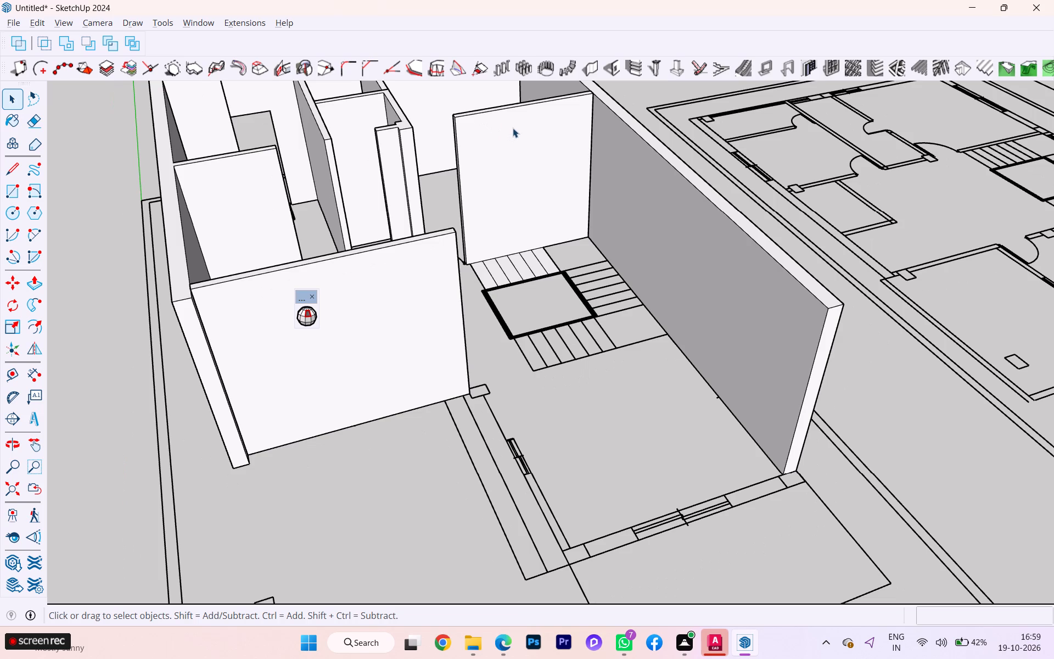
scroll(537, 244, "up", 3)
scroll(497, 288, "up", 5)
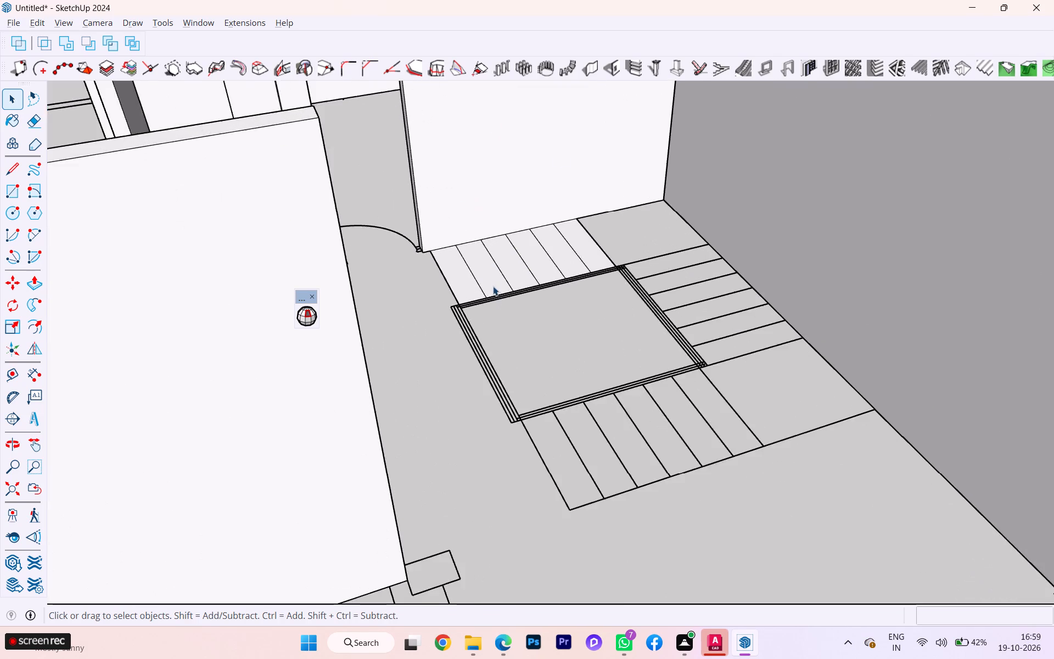
scroll(493, 286, "up", 4)
left_click(485, 275)
key("Delete")
left_click(442, 284)
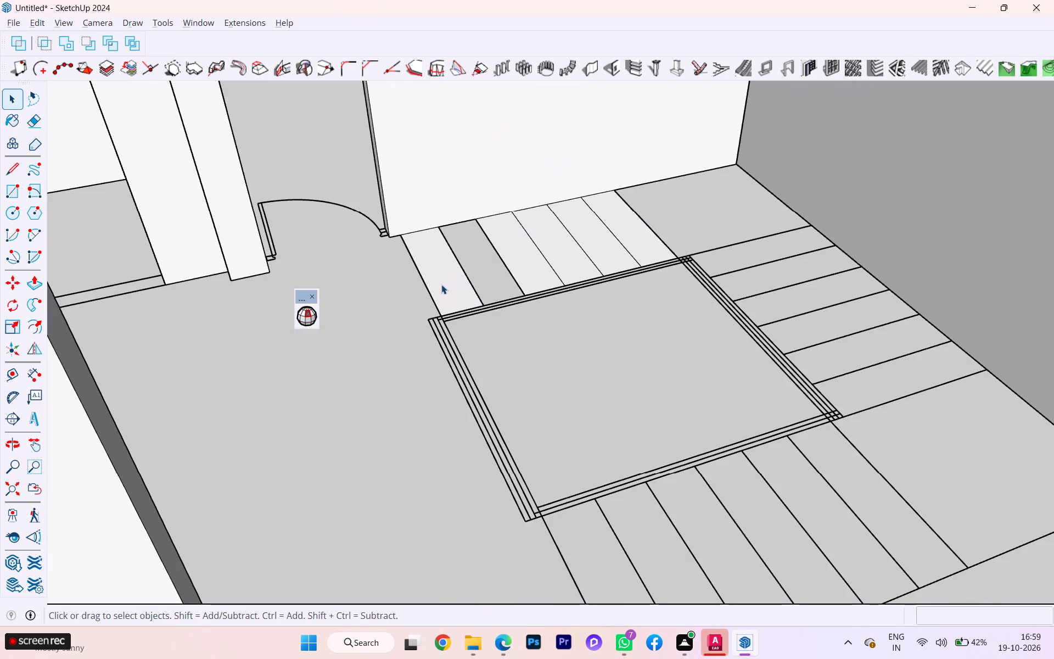
key("Delete")
left_click(520, 261)
key("Delete")
left_click(565, 256)
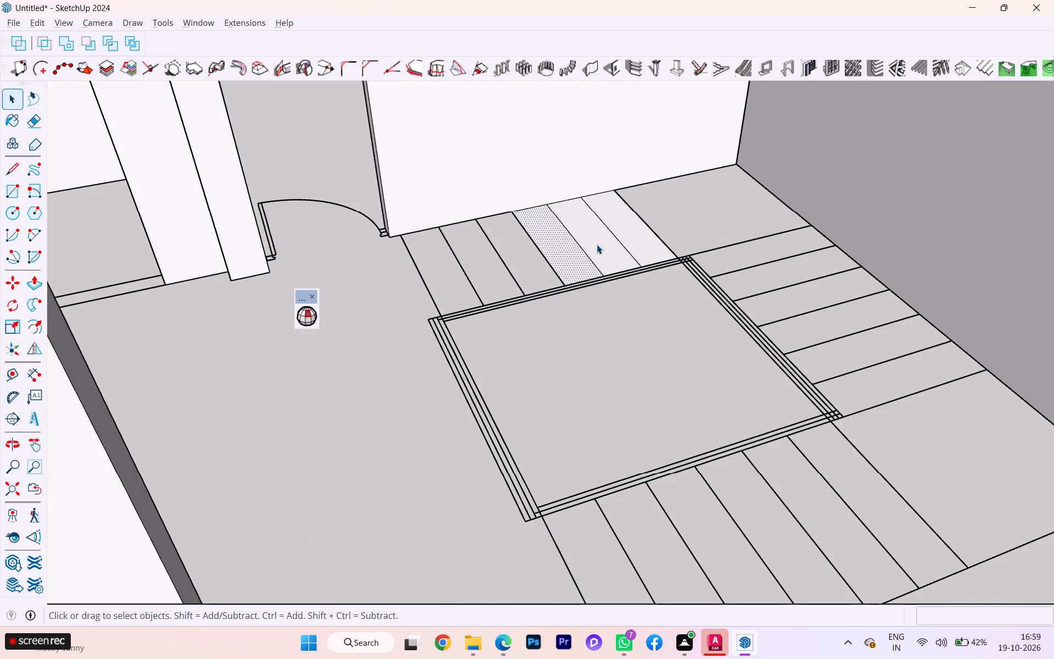
key("Delete")
left_click(591, 245)
key("Delete")
left_click(627, 237)
key("Delete")
Delete the long wall's outer side face together with the nearer pair of vertical dividing lines on it.
scroll(601, 240, "down", 10)
scroll(494, 292, "down", 2)
middle_click_drag(479, 326, 438, 327)
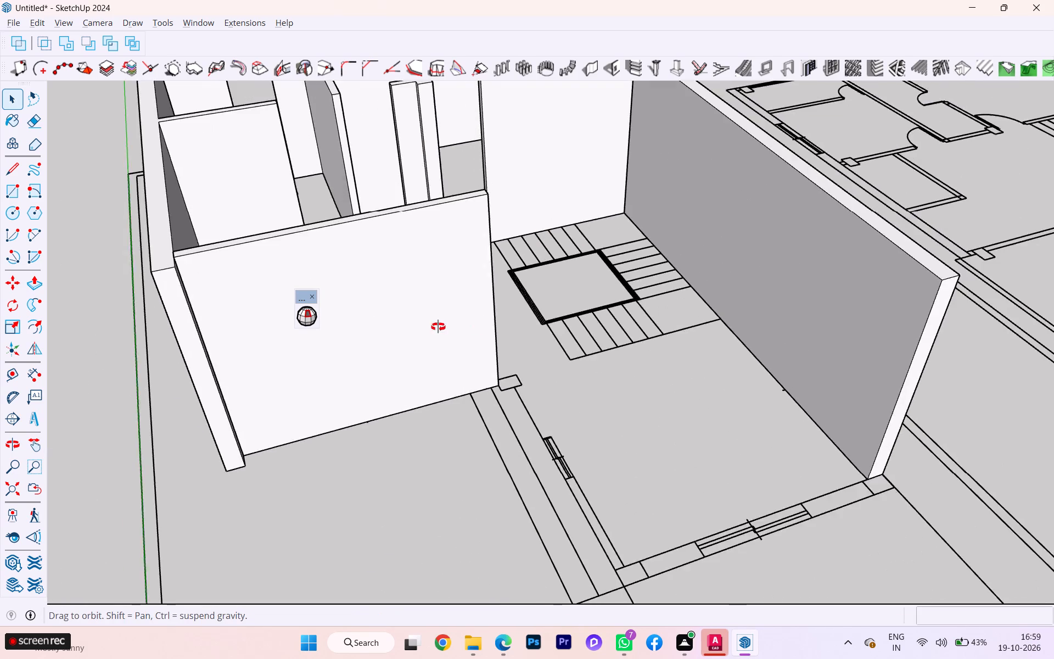
middle_click_drag(438, 327, 253, 321)
scroll(253, 321, "up", 1)
scroll(315, 287, "down", 4)
middle_click_drag(587, 336, 492, 325)
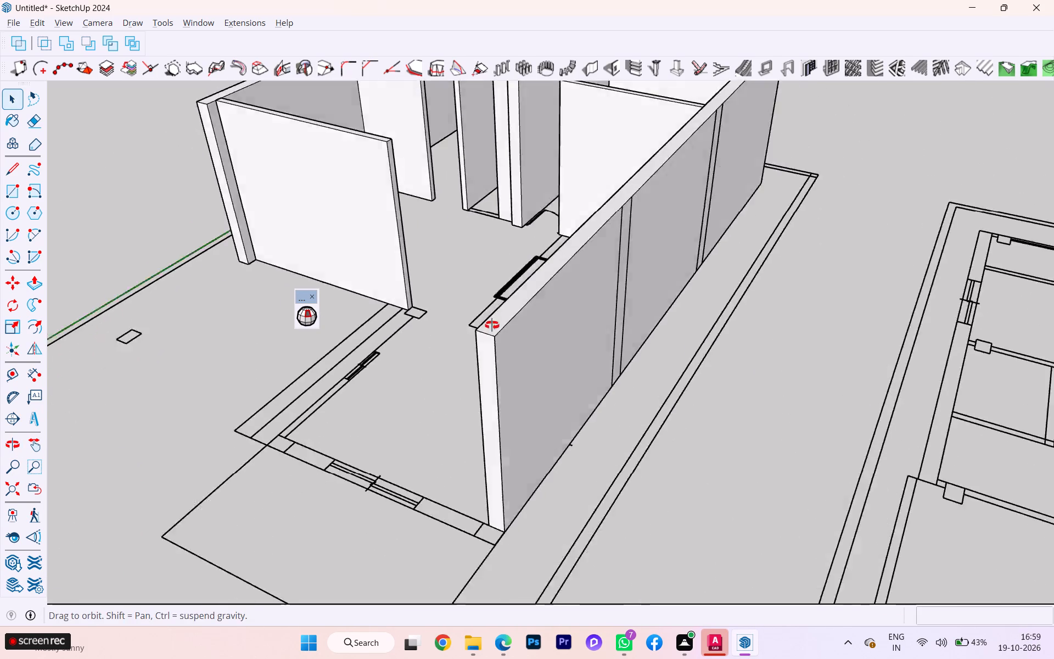
middle_click_drag(492, 325, 487, 323)
scroll(514, 311, "up", 4)
left_click(638, 268)
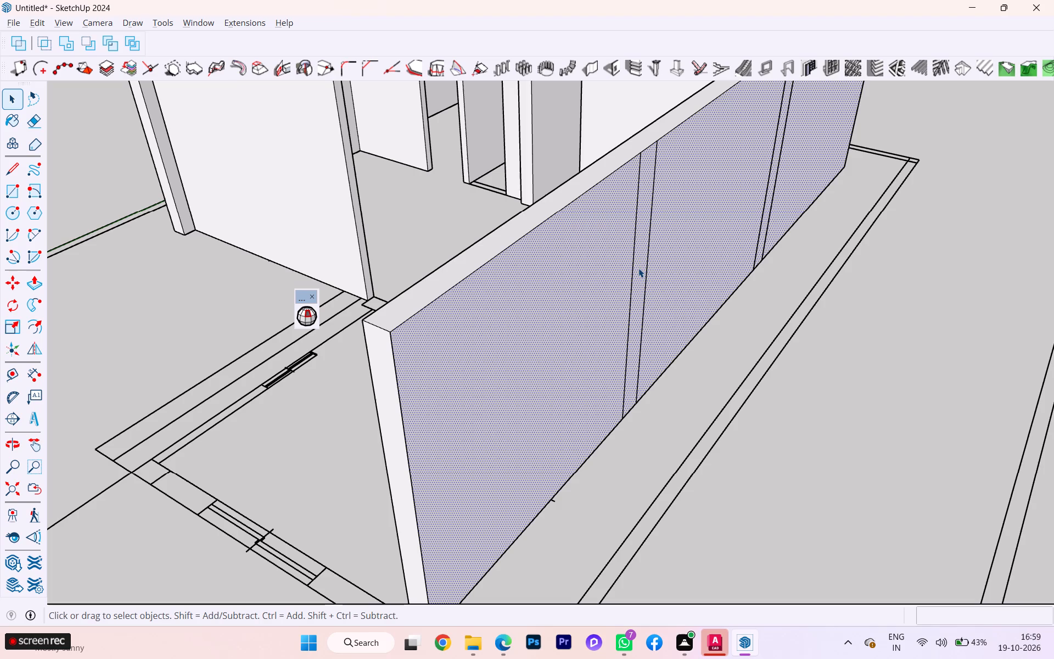
left_click(633, 256)
left_click_drag(663, 274, 561, 296)
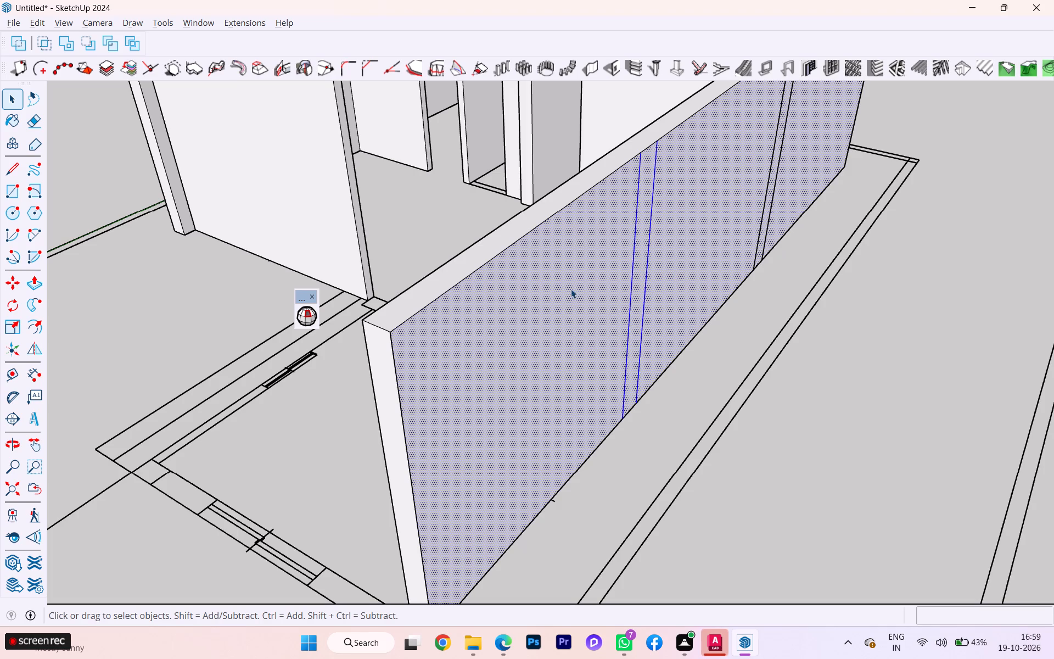
key("Delete")
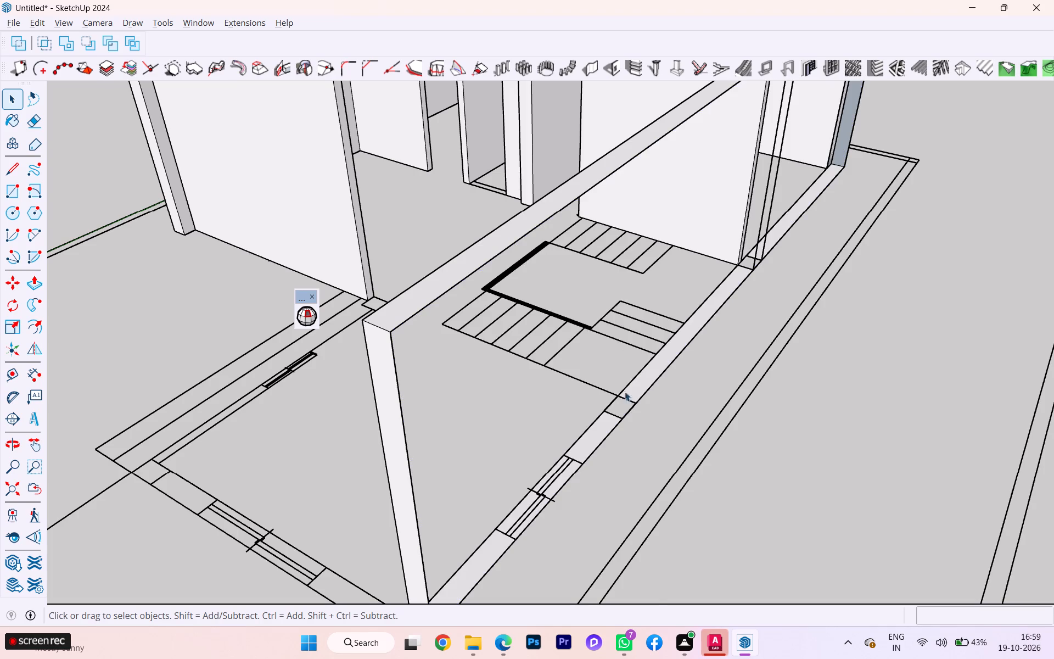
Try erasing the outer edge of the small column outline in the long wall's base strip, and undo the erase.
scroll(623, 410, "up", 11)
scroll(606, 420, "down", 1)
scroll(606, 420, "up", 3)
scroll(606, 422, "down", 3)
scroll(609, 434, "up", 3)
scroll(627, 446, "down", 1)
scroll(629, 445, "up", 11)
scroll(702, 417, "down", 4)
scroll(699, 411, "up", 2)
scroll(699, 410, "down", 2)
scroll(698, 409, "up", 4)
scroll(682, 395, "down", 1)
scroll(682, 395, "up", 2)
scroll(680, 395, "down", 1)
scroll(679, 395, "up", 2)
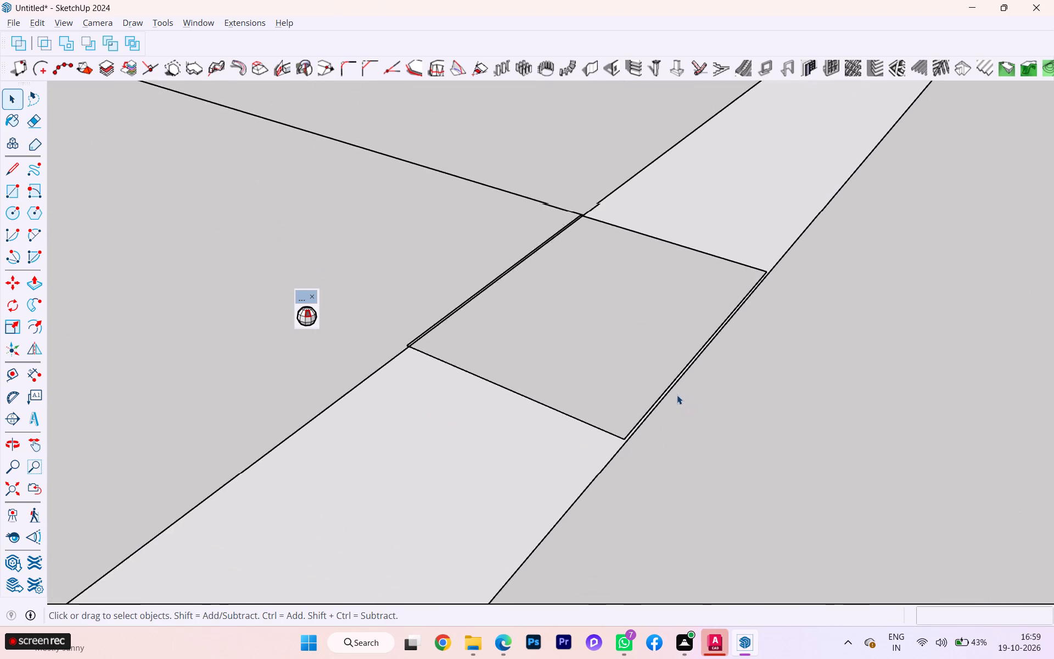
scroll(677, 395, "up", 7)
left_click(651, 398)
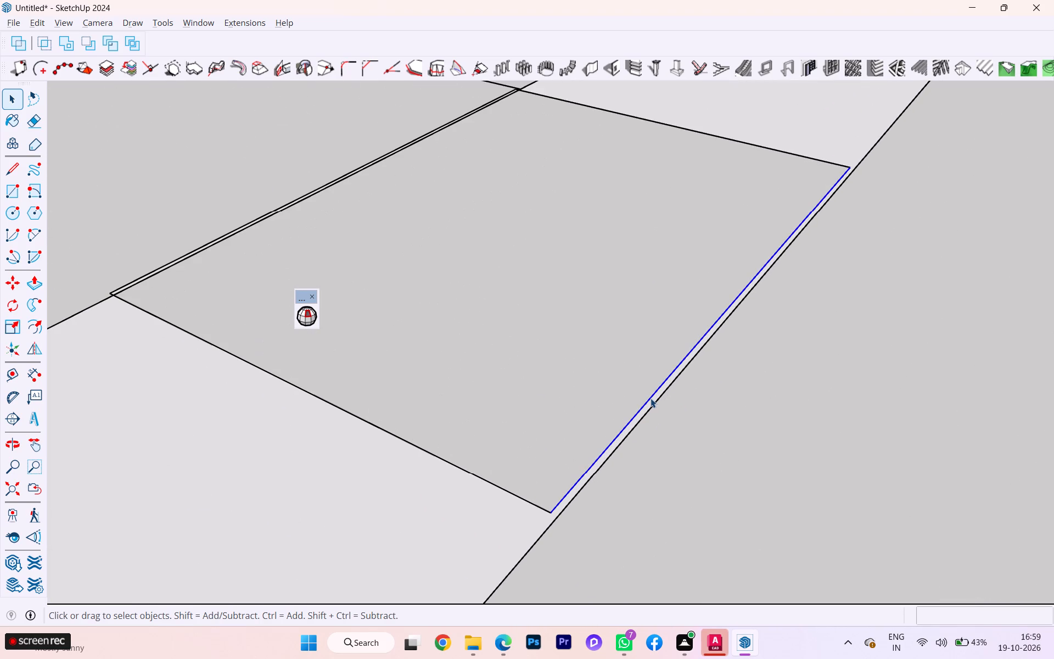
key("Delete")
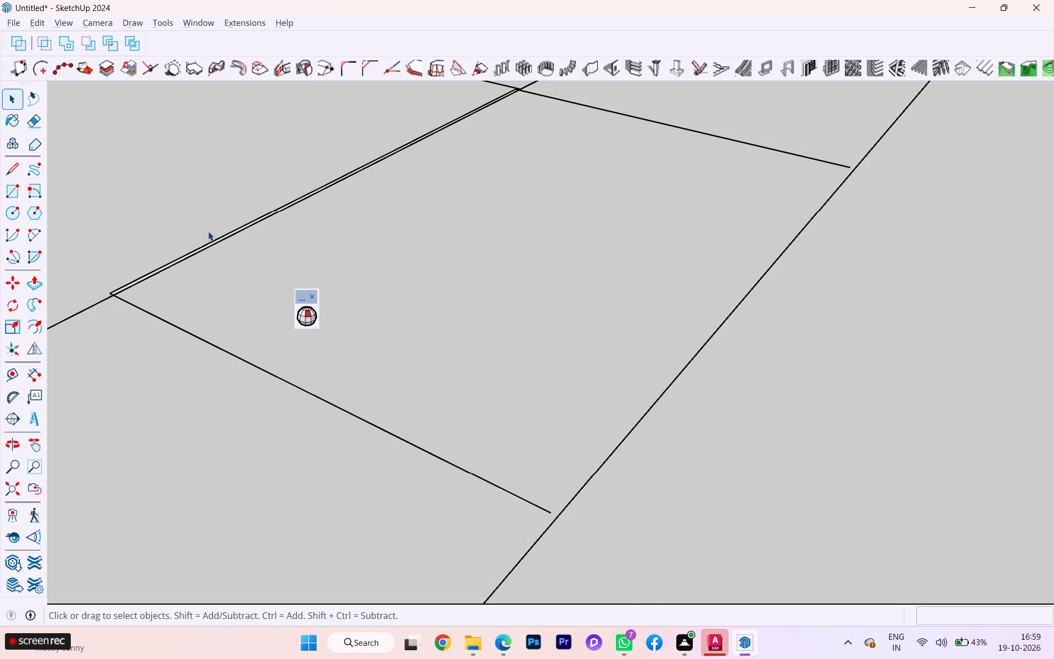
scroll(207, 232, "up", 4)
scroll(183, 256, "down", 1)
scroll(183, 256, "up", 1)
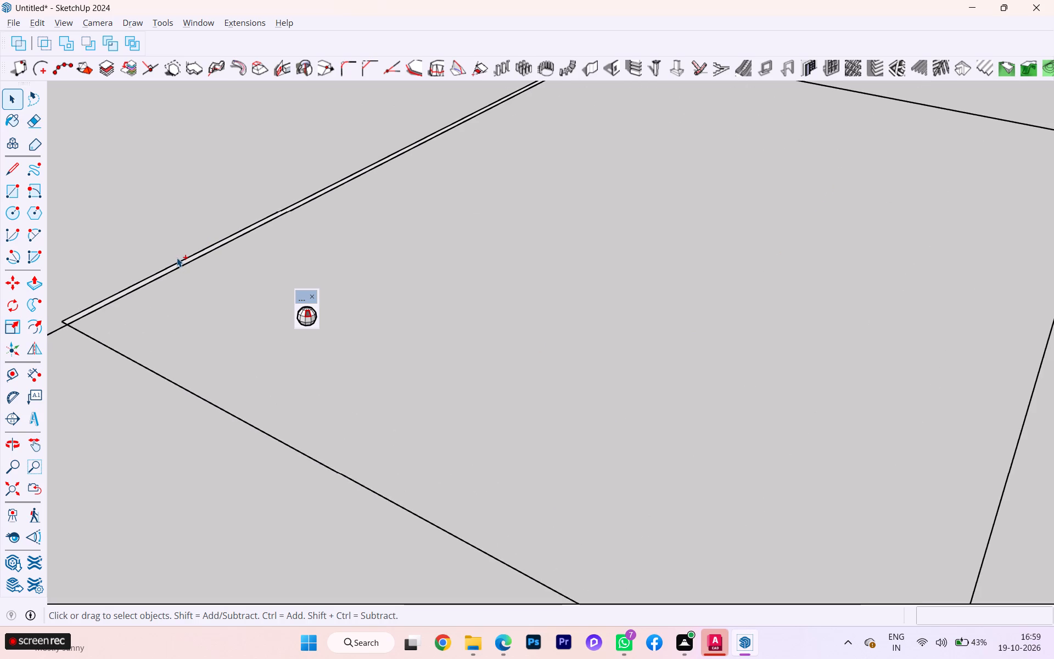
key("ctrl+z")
Erase the end line away from the stairs and the outer edge of the column outline in the long wall's base strip.
scroll(430, 336, "down", 4)
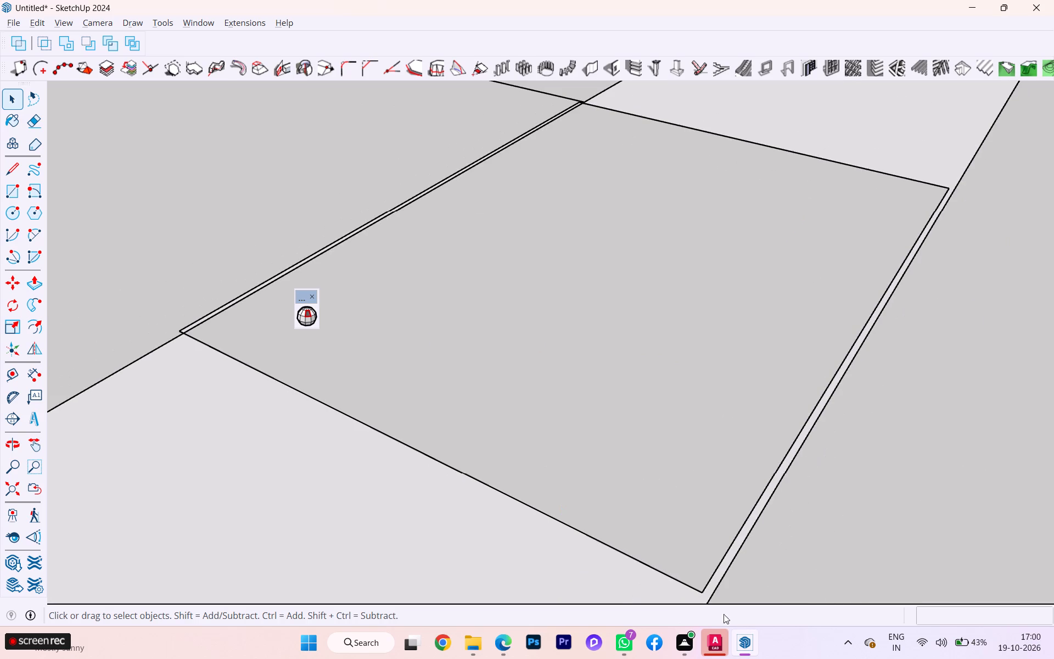
scroll(723, 605, "up", 3)
left_click(699, 584)
left_click(697, 587)
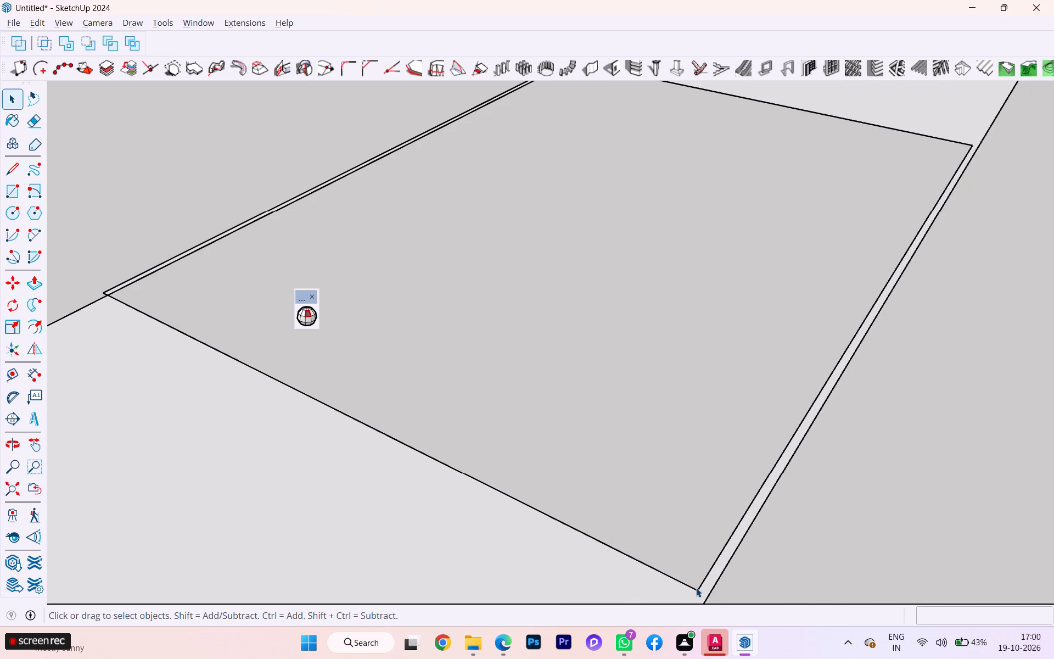
triple_click(696, 588)
key("space")
key("e")
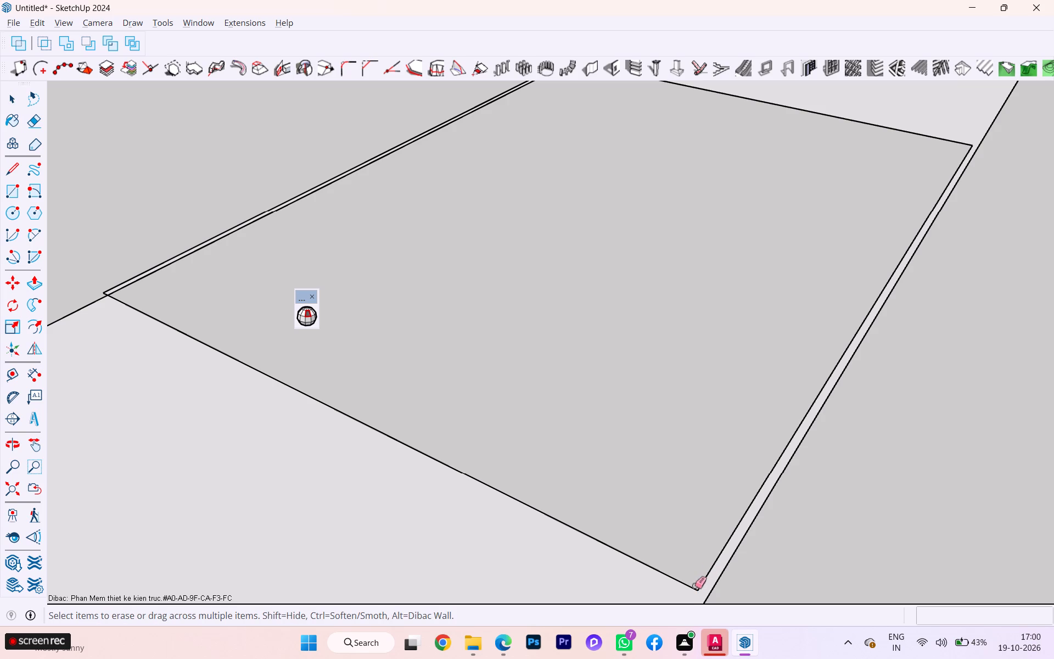
left_click(692, 587)
left_click(703, 577)
left_click(704, 577)
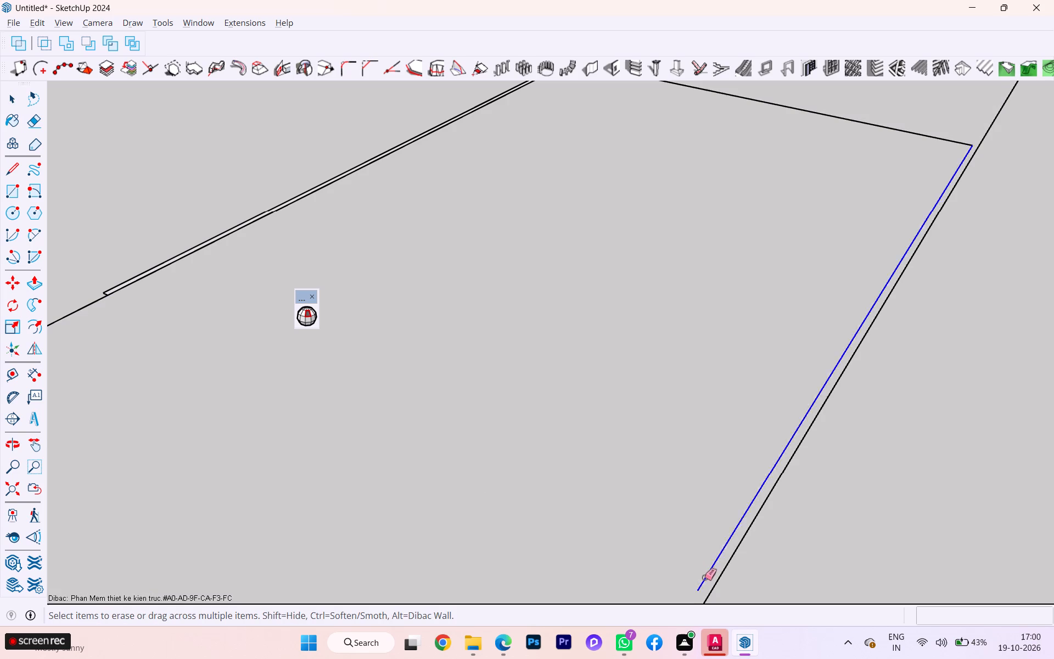
Erase the column outline's duplicate inner edge and its leftover corner stub beside the long wall's inner base line.
scroll(705, 576, "down", 3)
scroll(705, 576, "up", 1)
scroll(705, 576, "down", 1)
scroll(262, 319, "up", 4)
scroll(212, 311, "down", 1)
scroll(210, 310, "up", 1)
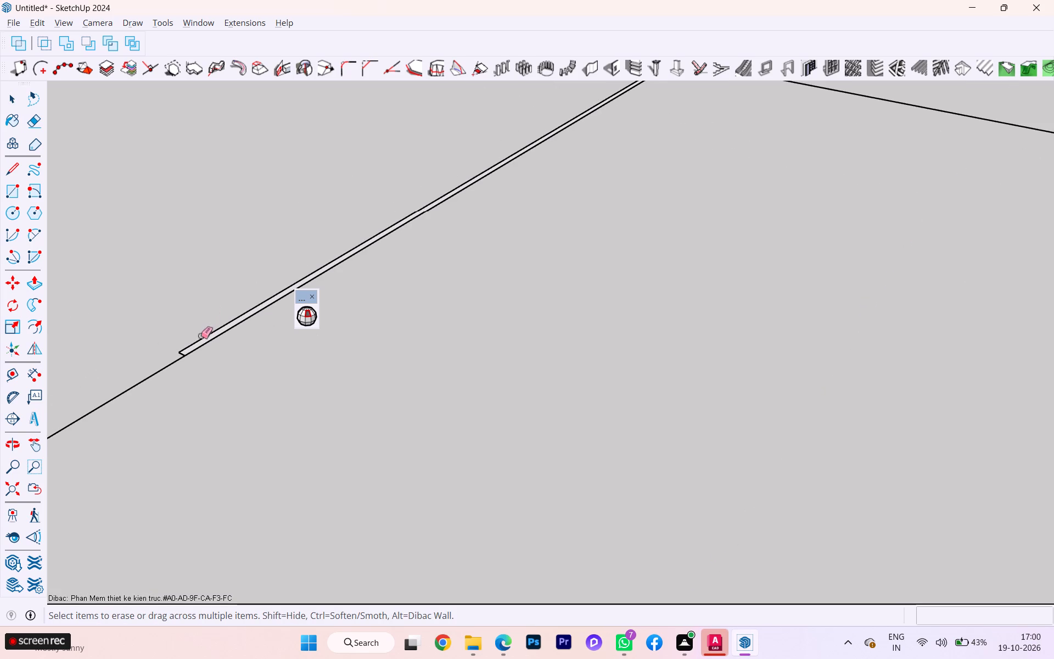
left_click(197, 342)
left_click(184, 353)
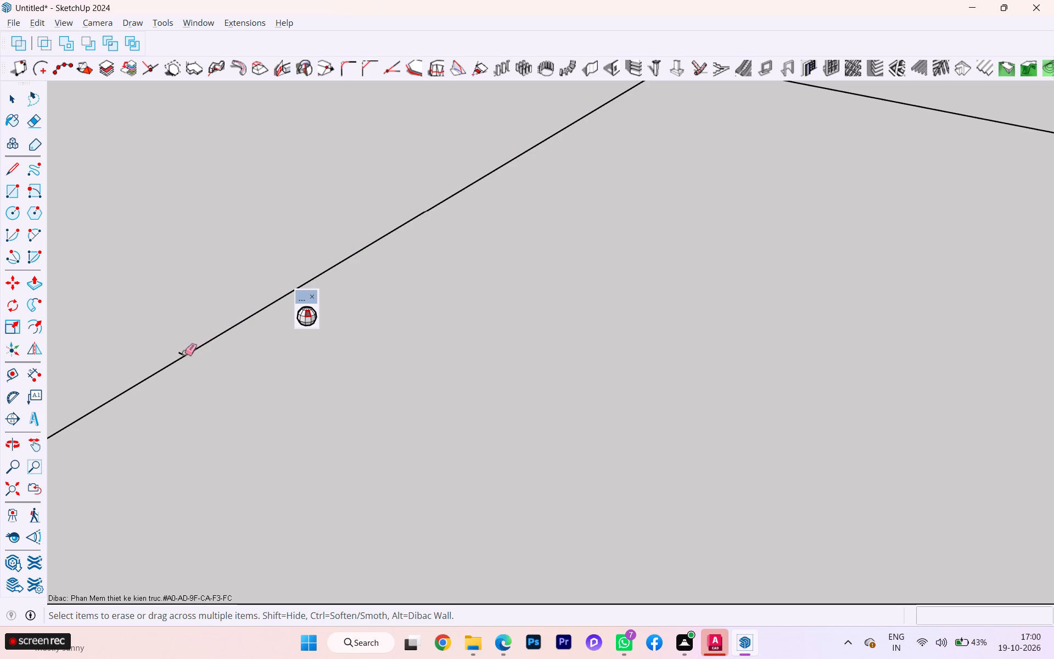
left_click(184, 353)
scroll(184, 353, "up", 7)
scroll(184, 353, "down", 3)
scroll(184, 353, "up", 7)
left_click(179, 357)
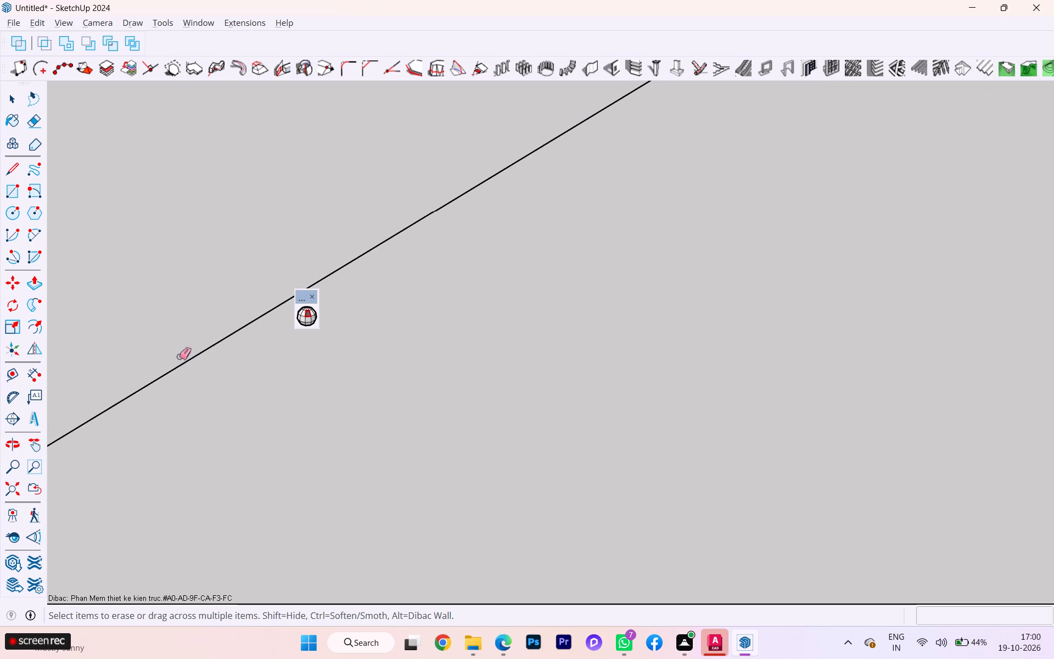
Erase the short line end overrunning the long wall's inner base line where the stair landing line meets it.
scroll(181, 351, "down", 4)
scroll(189, 345, "up", 1)
scroll(190, 344, "down", 6)
scroll(255, 355, "up", 1)
scroll(256, 356, "down", 1)
scroll(266, 360, "up", 2)
scroll(266, 360, "down", 2)
scroll(266, 360, "up", 1)
scroll(266, 360, "down", 1)
scroll(266, 360, "up", 4)
scroll(266, 360, "down", 2)
scroll(271, 355, "up", 1)
scroll(271, 355, "down", 7)
scroll(272, 355, "up", 2)
scroll(272, 355, "down", 7)
scroll(272, 358, "up", 1)
scroll(272, 360, "down", 4)
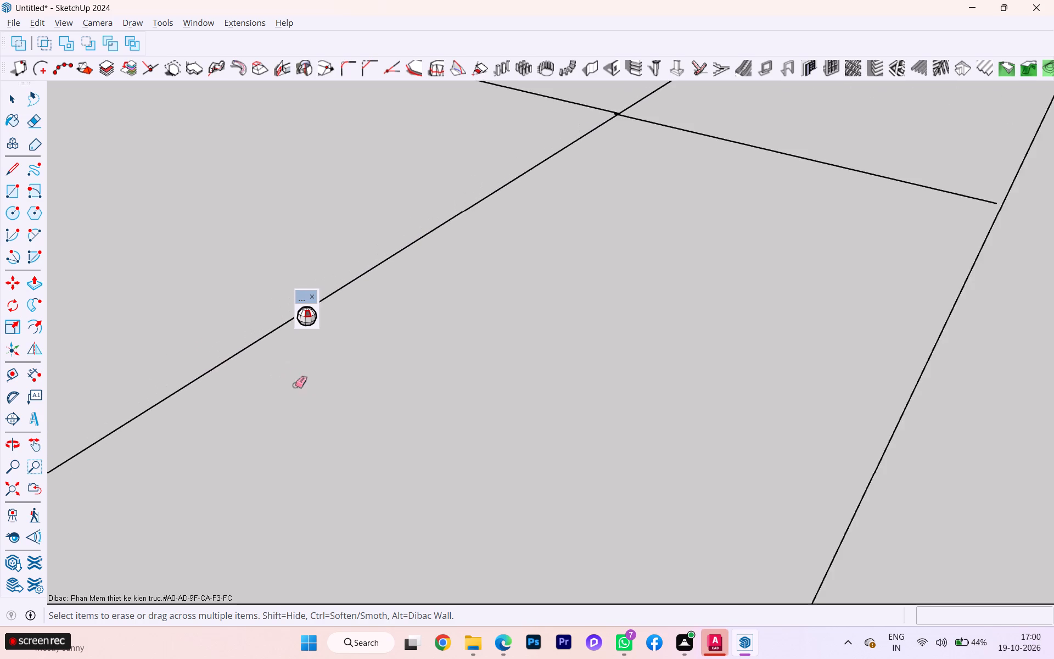
scroll(654, 121, "up", 4)
scroll(580, 123, "down", 1)
scroll(579, 124, "up", 2)
scroll(579, 124, "down", 2)
scroll(579, 124, "up", 8)
scroll(592, 129, "down", 2)
scroll(592, 129, "up", 2)
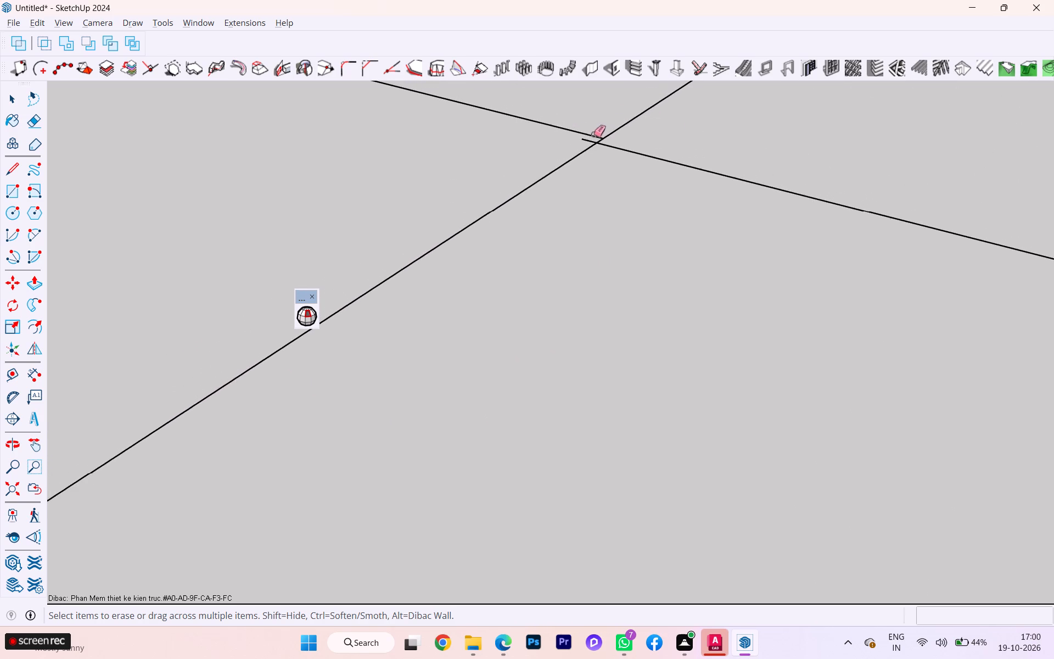
scroll(593, 134, "up", 3)
scroll(594, 134, "down", 1)
scroll(594, 134, "up", 1)
scroll(594, 134, "down", 3)
scroll(594, 134, "up", 8)
scroll(590, 142, "down", 1)
scroll(590, 142, "up", 2)
left_click(590, 142)
left_click(586, 147)
left_click(586, 140)
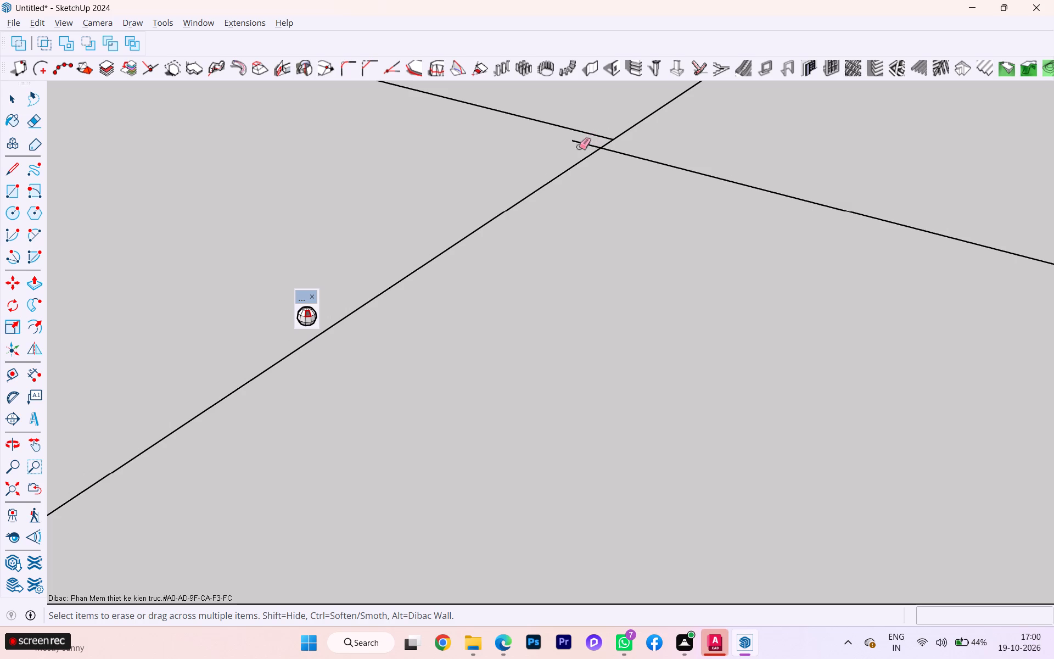
left_click(579, 147)
left_click(577, 142)
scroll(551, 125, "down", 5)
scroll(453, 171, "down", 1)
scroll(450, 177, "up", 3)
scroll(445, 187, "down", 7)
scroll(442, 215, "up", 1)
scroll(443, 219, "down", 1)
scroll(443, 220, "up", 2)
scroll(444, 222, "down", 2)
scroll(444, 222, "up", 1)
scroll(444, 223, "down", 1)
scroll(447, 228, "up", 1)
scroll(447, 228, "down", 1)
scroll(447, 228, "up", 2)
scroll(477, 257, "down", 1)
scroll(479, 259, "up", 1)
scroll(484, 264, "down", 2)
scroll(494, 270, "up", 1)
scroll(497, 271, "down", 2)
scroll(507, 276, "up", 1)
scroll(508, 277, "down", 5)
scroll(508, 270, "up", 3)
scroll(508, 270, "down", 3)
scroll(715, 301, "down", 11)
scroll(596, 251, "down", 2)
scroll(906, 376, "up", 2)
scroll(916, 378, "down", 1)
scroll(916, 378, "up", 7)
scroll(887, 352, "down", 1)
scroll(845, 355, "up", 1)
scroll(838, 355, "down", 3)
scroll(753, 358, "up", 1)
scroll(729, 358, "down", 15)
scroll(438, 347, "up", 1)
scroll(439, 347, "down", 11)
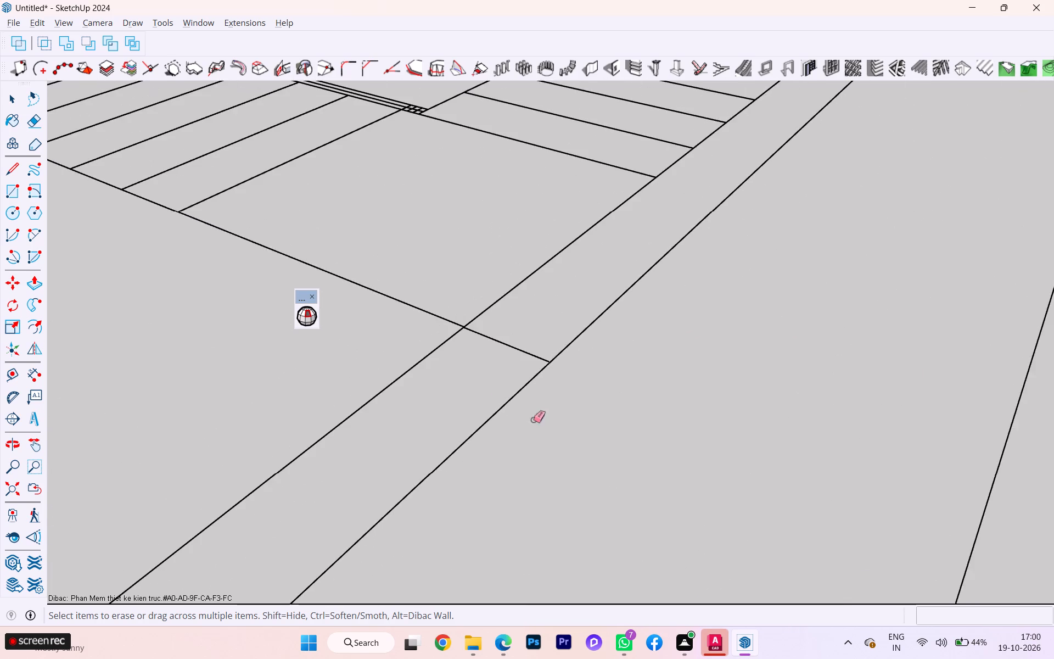
Erase the stray upright edge rising from the outer corner of the column outline at the cross wall's end, beside the stairs.
scroll(534, 418, "down", 2)
scroll(535, 417, "up", 2)
scroll(683, 328, "down", 3)
middle_click_drag(683, 327, 320, 381)
scroll(278, 348, "down", 2)
scroll(271, 349, "up", 4)
scroll(270, 349, "down", 1)
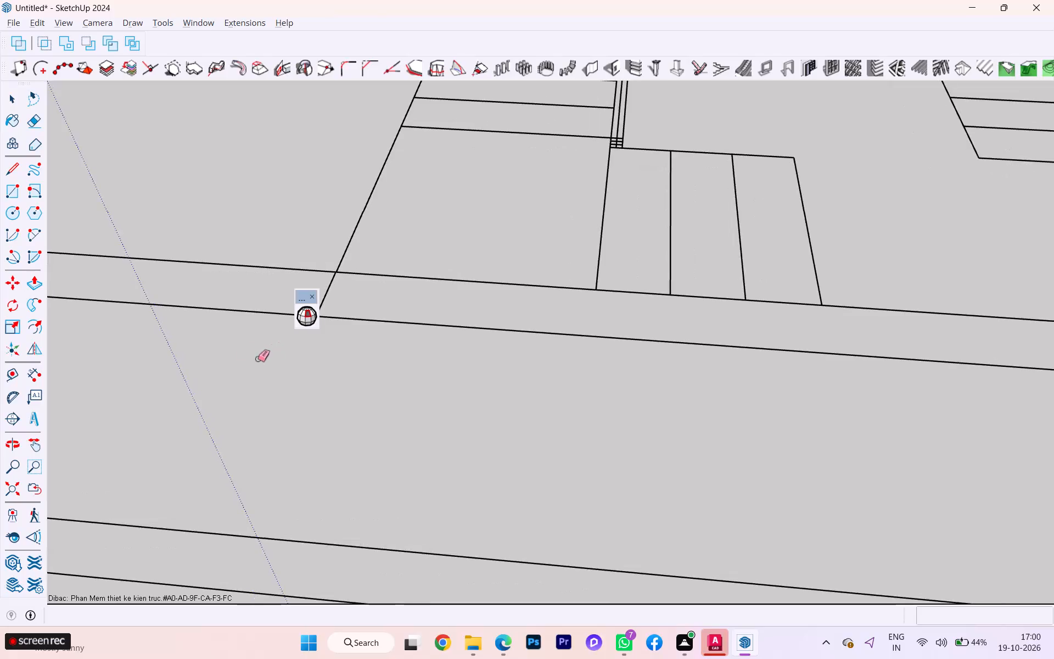
scroll(240, 355, "down", 5)
scroll(239, 348, "up", 3)
scroll(241, 344, "down", 8)
scroll(665, 406, "up", 5)
scroll(837, 407, "down", 2)
scroll(838, 407, "up", 2)
scroll(738, 385, "down", 3)
scroll(653, 374, "up", 1)
scroll(644, 373, "down", 2)
scroll(596, 364, "down", 1)
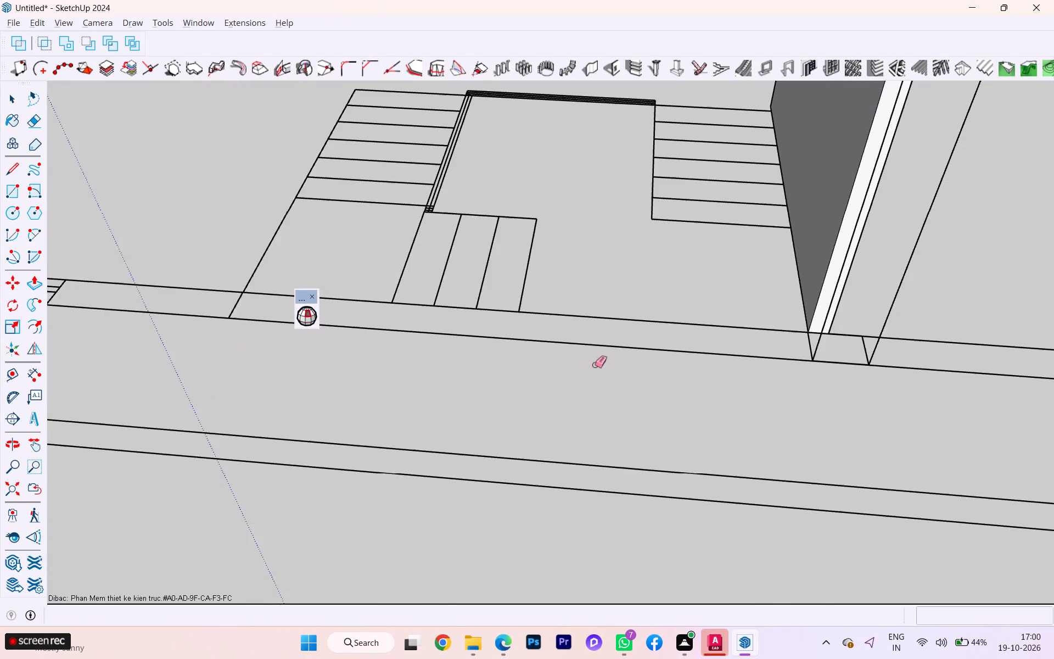
middle_click_drag(575, 370, 408, 320)
scroll(685, 373, "down", 1)
scroll(685, 373, "up", 1)
scroll(685, 373, "down", 5)
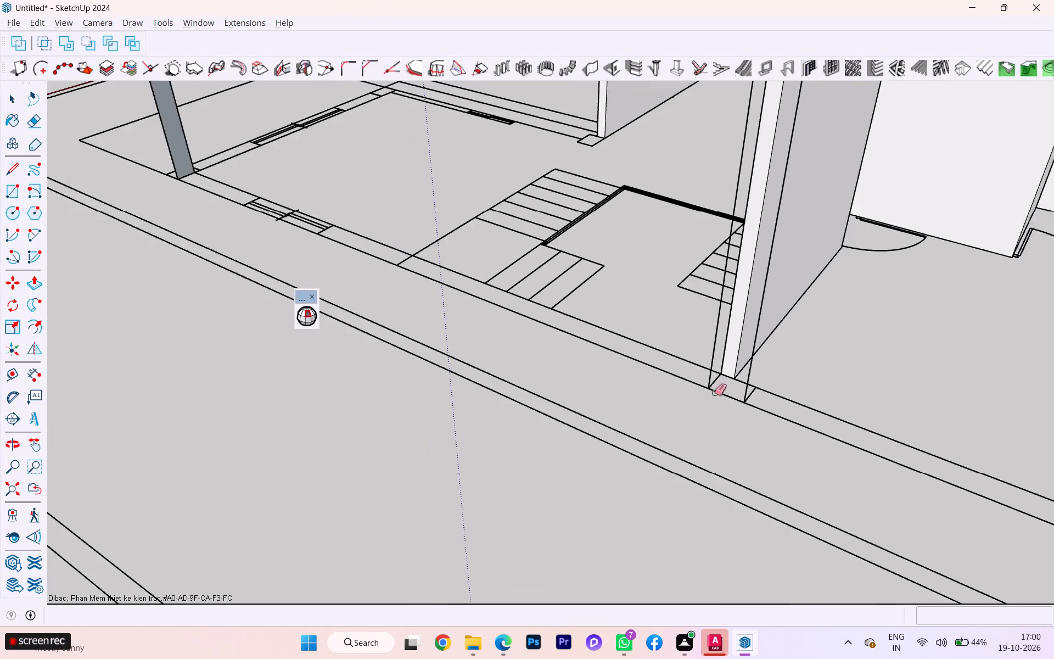
scroll(714, 393, "down", 2)
scroll(714, 397, "up", 2)
scroll(714, 397, "down", 2)
scroll(714, 396, "up", 2)
scroll(714, 396, "down", 5)
scroll(746, 356, "up", 3)
scroll(747, 354, "down", 3)
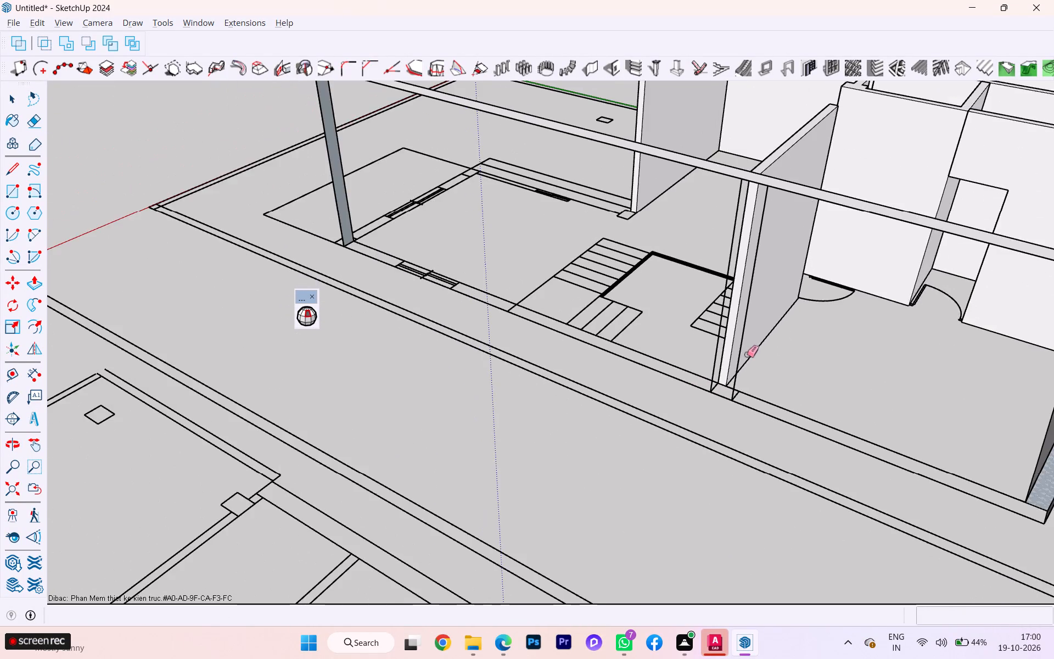
scroll(746, 355, "down", 1)
middle_click_drag(745, 355, 720, 385)
scroll(728, 361, "up", 6)
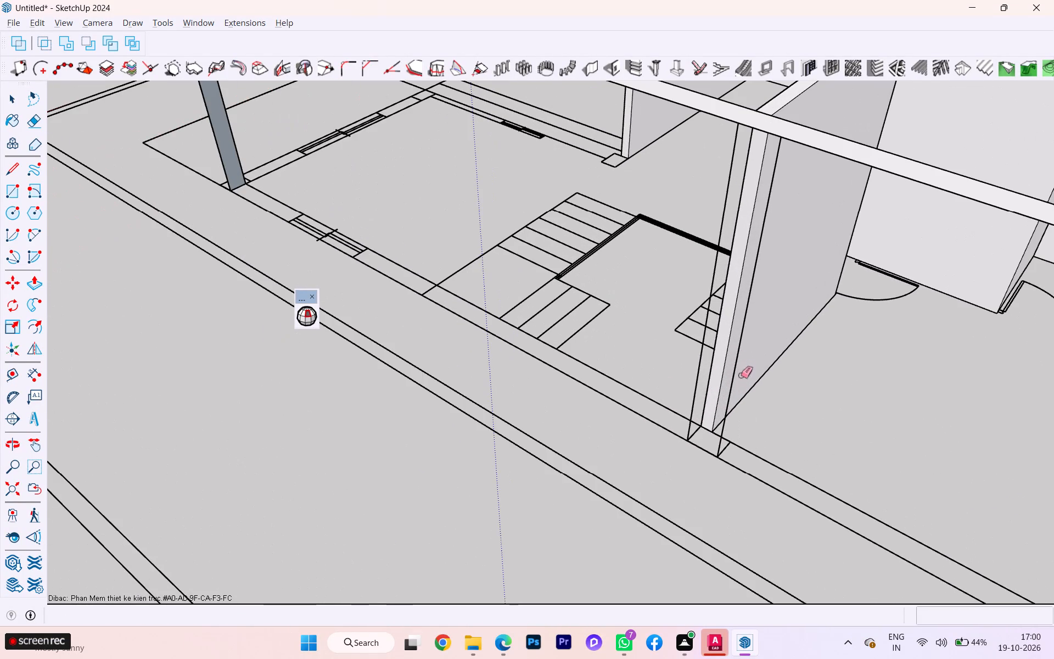
middle_click_drag(722, 393, 712, 400)
scroll(714, 412, "up", 12)
scroll(708, 512, "down", 1)
scroll(708, 512, "up", 3)
scroll(708, 512, "down", 1)
scroll(708, 512, "up", 3)
scroll(718, 481, "down", 8)
scroll(718, 481, "up", 3)
scroll(719, 474, "down", 1)
scroll(719, 474, "up", 6)
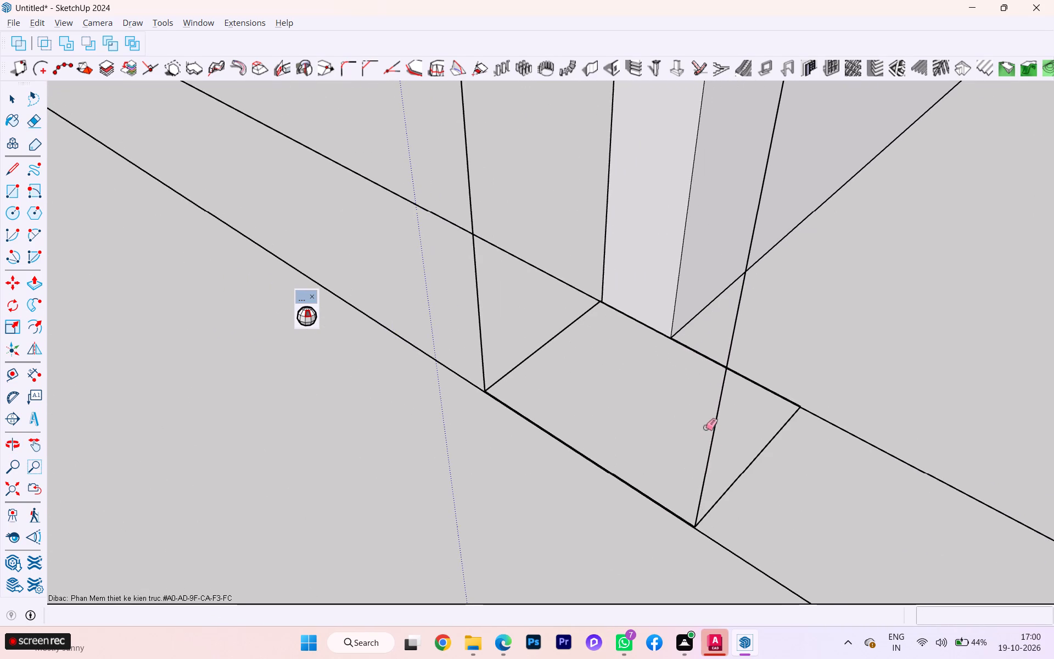
left_click(713, 420)
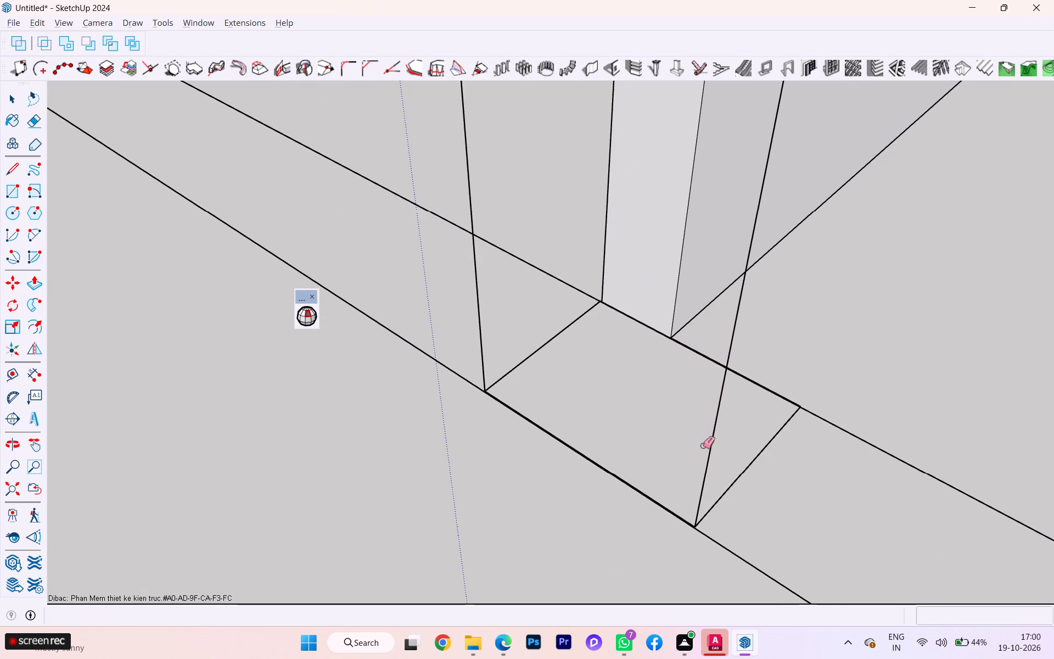
left_click(707, 454)
left_click(708, 462)
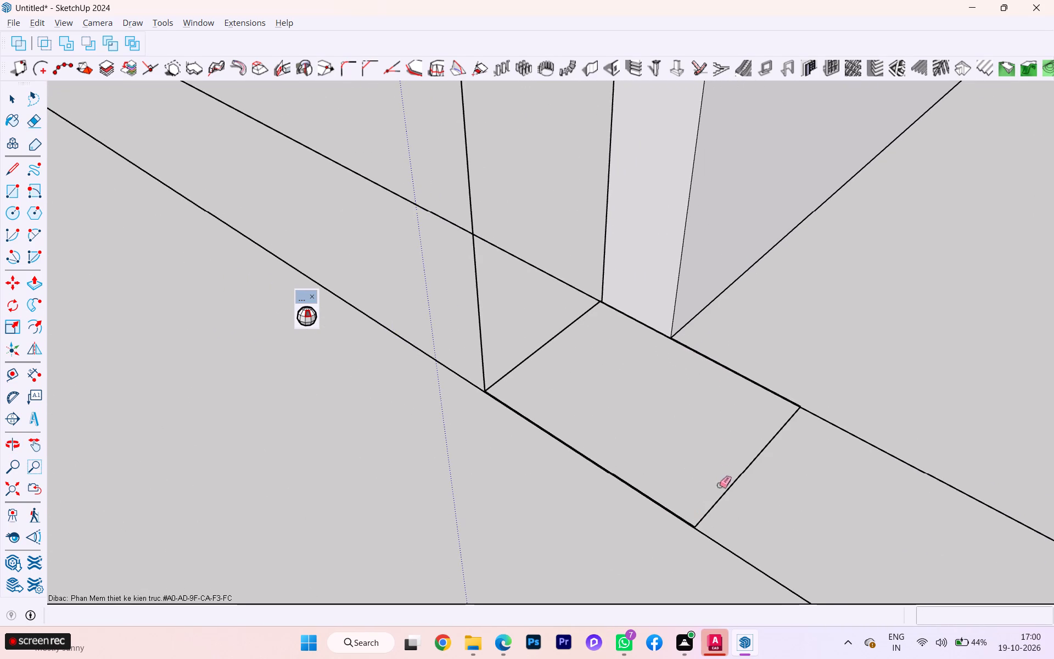
Erase that column outline's duplicate outer edge and both end lines, plus the remaining upright edge at its other outer corner.
left_click(717, 497)
left_click(706, 507)
scroll(666, 530, "up", 7)
scroll(702, 526, "down", 1)
scroll(702, 526, "up", 5)
scroll(700, 509, "down", 2)
scroll(700, 509, "up", 4)
scroll(700, 509, "down", 3)
scroll(700, 509, "up", 7)
scroll(696, 519, "down", 2)
scroll(696, 519, "up", 1)
scroll(696, 519, "down", 1)
scroll(696, 519, "up", 1)
left_click(696, 518)
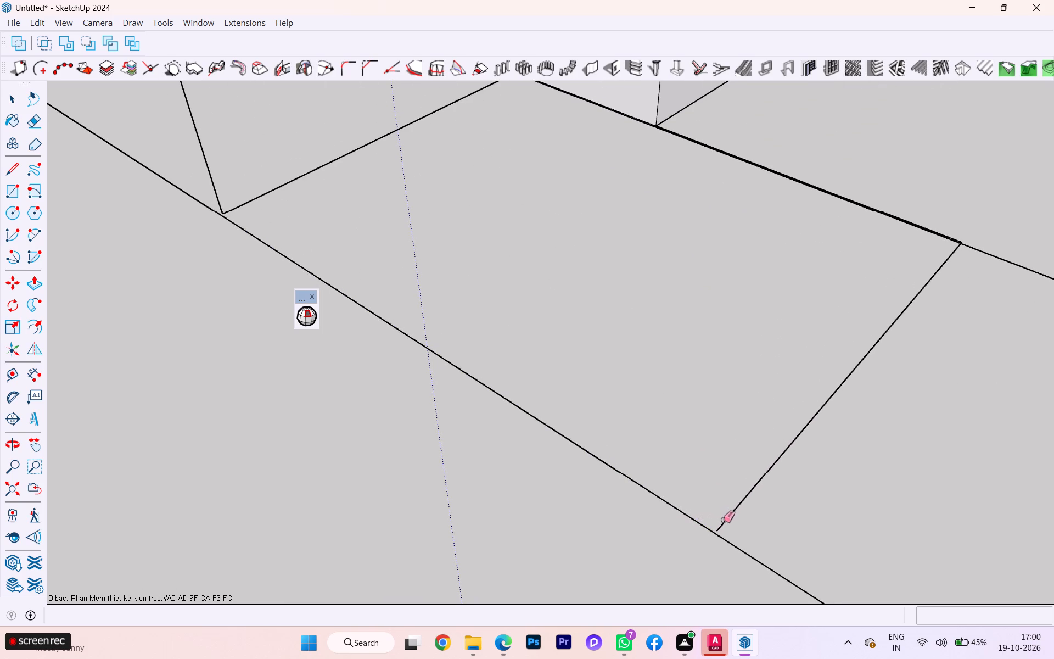
left_click(723, 521)
left_click(301, 174)
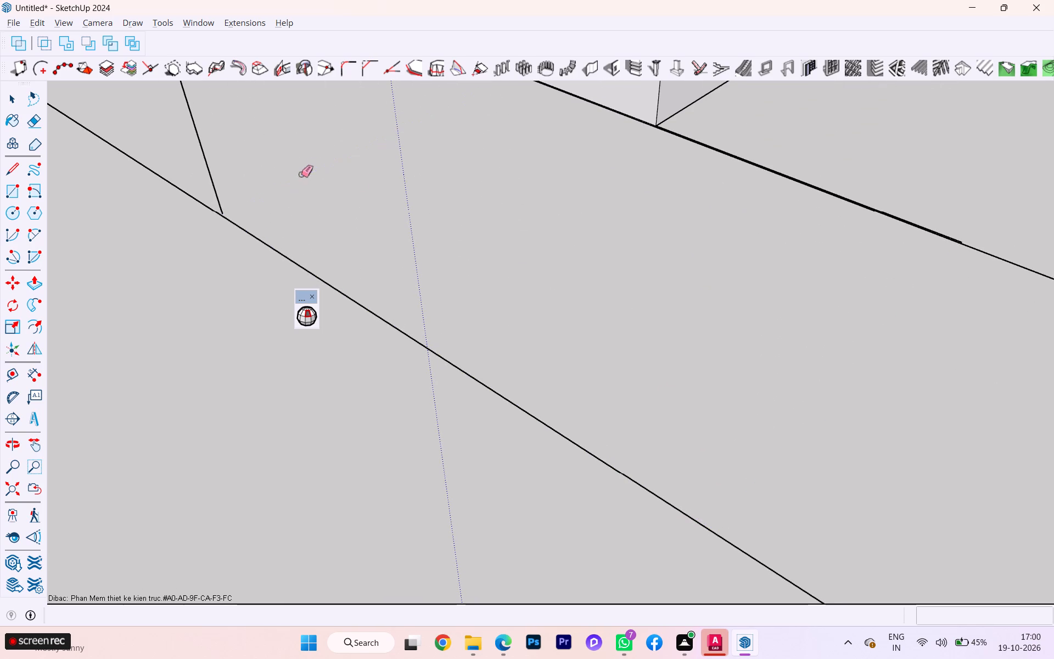
left_click(211, 175)
Erase the column outline's duplicate inner edge and its short end stub beside the long wall's inner base line.
scroll(551, 224, "down", 3)
middle_click_drag(801, 252, 476, 308)
scroll(719, 392, "down", 2)
scroll(721, 398, "up", 6)
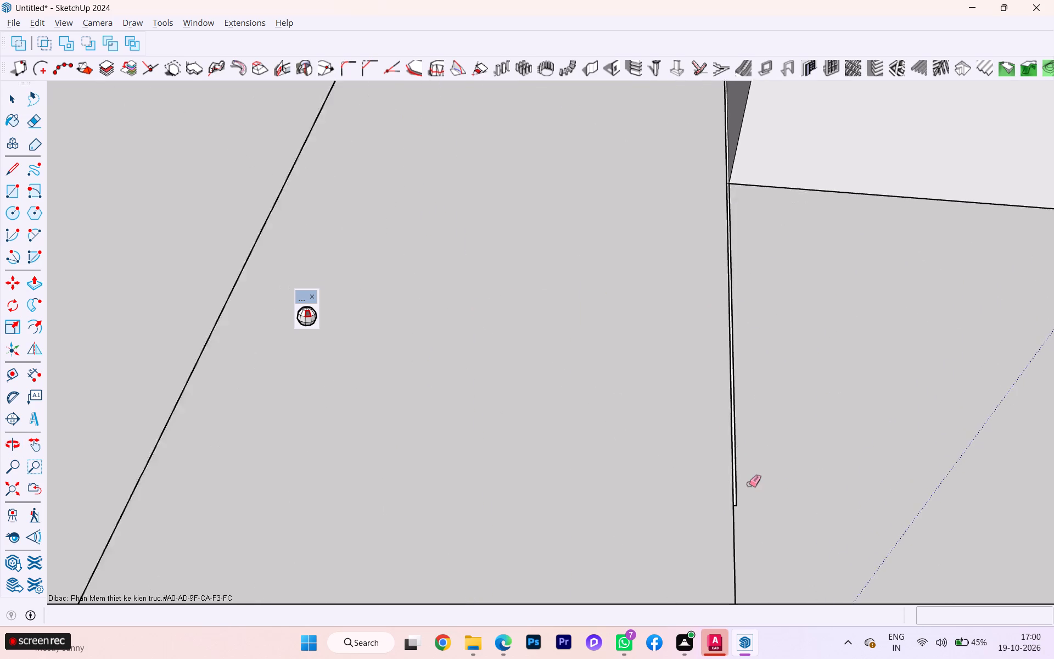
scroll(749, 484, "up", 4)
scroll(735, 488, "down", 1)
scroll(735, 488, "up", 2)
left_click(727, 488)
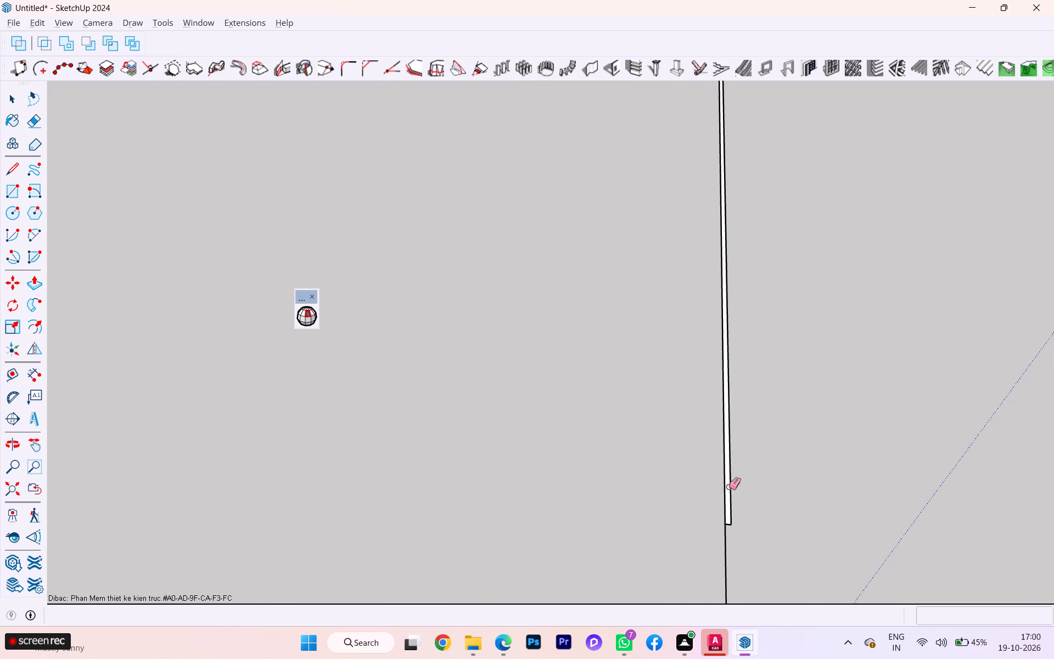
left_click(728, 487)
scroll(733, 509, "up", 4)
left_click(728, 528)
left_click(726, 532)
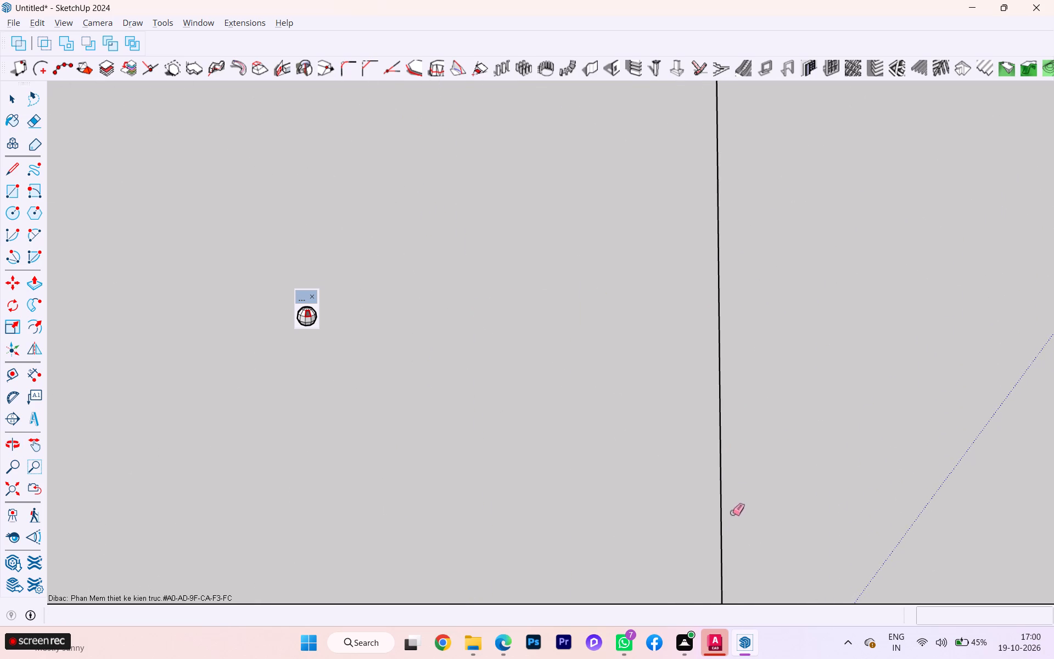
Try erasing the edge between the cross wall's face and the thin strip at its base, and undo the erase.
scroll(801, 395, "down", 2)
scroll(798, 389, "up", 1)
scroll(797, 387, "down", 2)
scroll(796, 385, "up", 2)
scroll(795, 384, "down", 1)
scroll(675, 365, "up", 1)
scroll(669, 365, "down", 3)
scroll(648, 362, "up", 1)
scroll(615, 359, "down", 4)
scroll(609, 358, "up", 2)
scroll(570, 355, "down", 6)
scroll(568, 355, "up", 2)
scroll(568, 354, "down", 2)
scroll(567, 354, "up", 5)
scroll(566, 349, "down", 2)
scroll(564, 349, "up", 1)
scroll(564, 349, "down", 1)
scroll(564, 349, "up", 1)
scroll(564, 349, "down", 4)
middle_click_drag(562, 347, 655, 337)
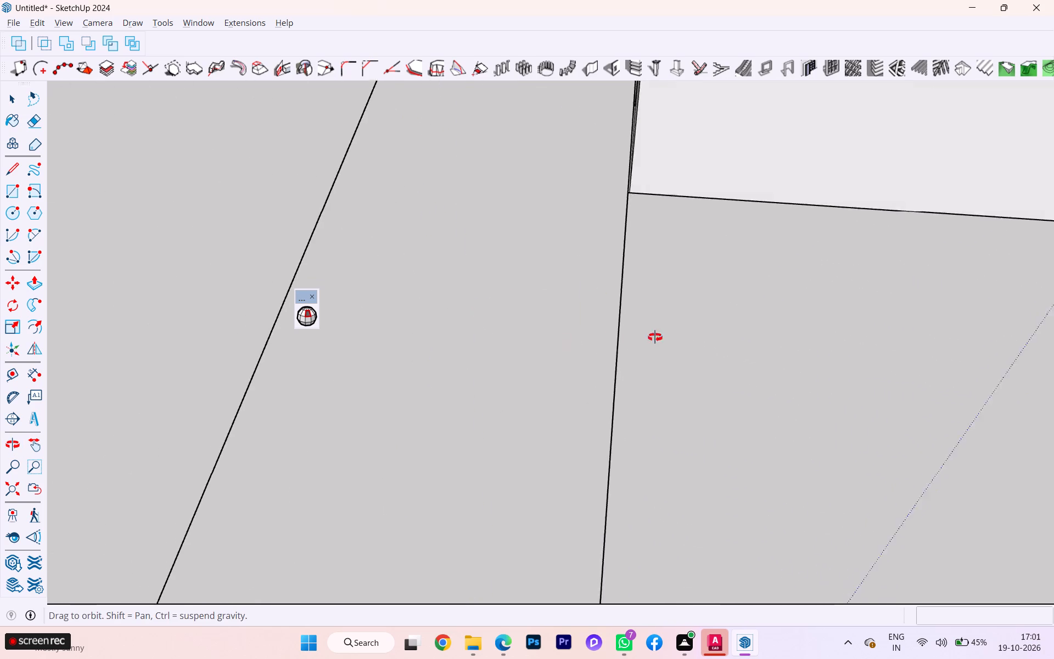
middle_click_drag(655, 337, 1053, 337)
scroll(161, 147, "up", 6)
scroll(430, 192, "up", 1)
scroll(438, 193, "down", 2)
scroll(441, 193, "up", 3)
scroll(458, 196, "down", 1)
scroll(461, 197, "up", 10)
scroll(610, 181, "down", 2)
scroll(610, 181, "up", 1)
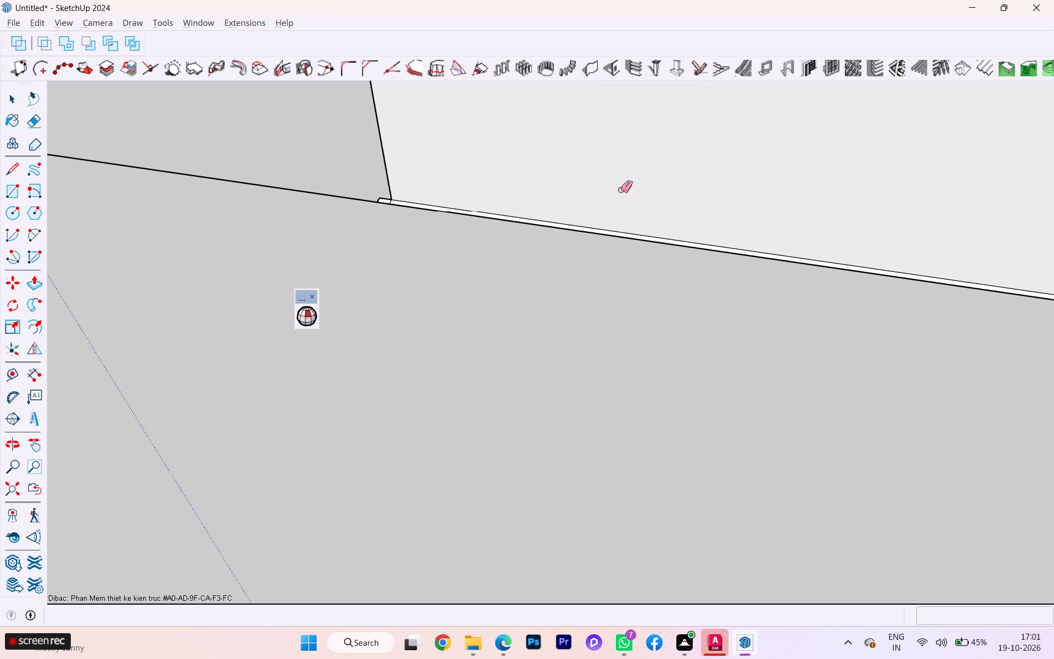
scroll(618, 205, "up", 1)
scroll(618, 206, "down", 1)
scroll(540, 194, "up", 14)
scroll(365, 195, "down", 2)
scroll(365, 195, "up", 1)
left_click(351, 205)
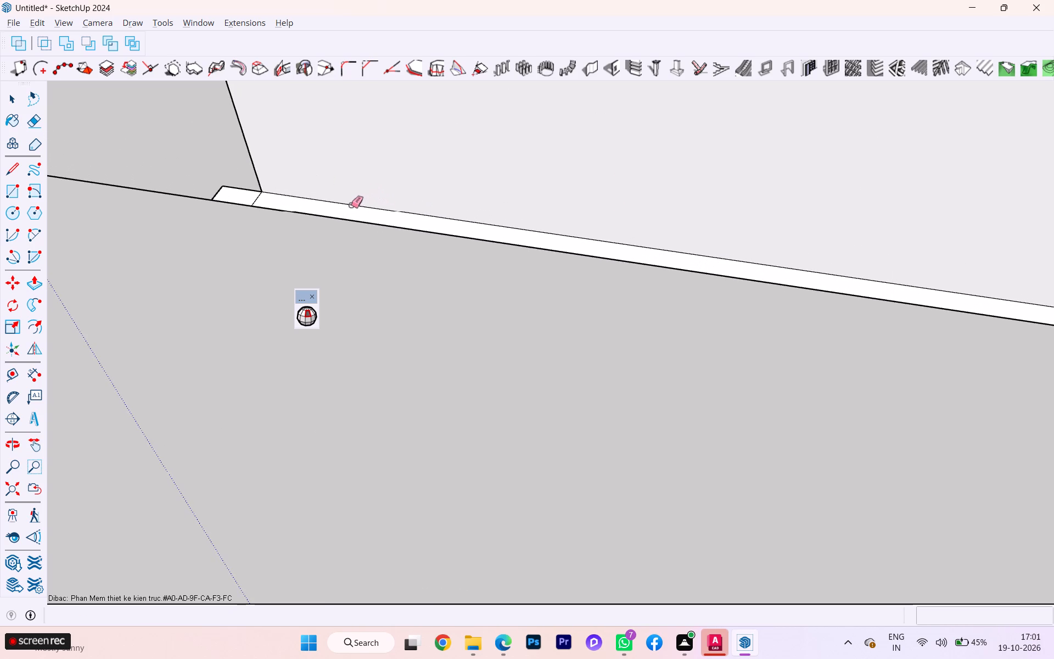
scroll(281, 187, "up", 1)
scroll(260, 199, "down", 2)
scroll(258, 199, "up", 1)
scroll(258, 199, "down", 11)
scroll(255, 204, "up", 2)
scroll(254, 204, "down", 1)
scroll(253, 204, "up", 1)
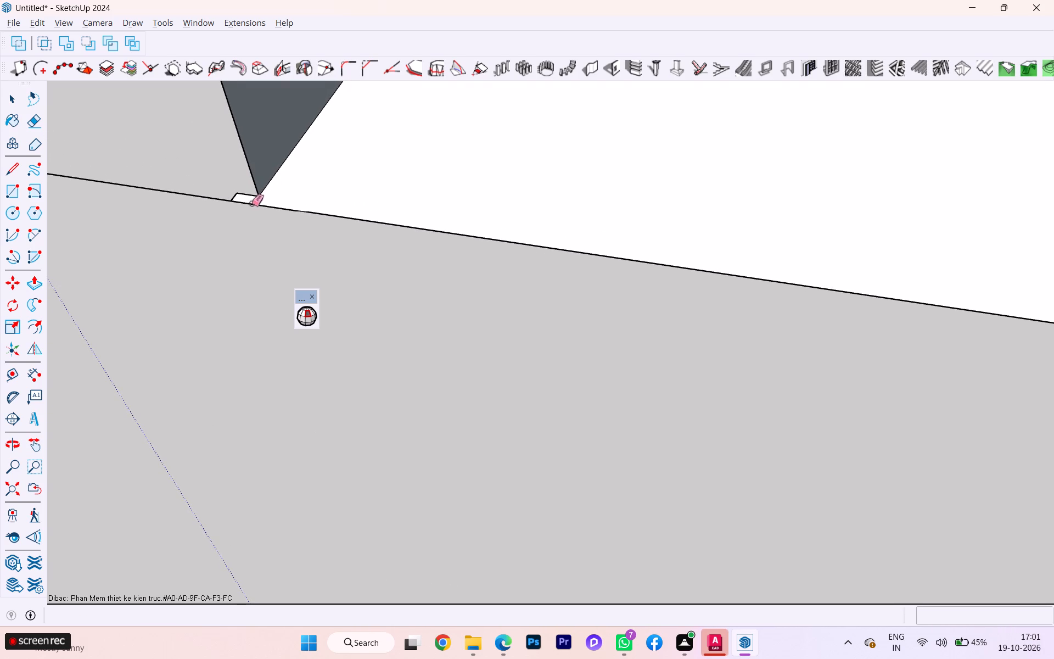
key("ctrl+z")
Erase the side edge and end line of the thin strip's stub that projects beyond the cross wall's corner.
scroll(203, 187, "down", 3)
middle_click_drag(194, 188, 604, 175)
scroll(222, 190, "down", 1)
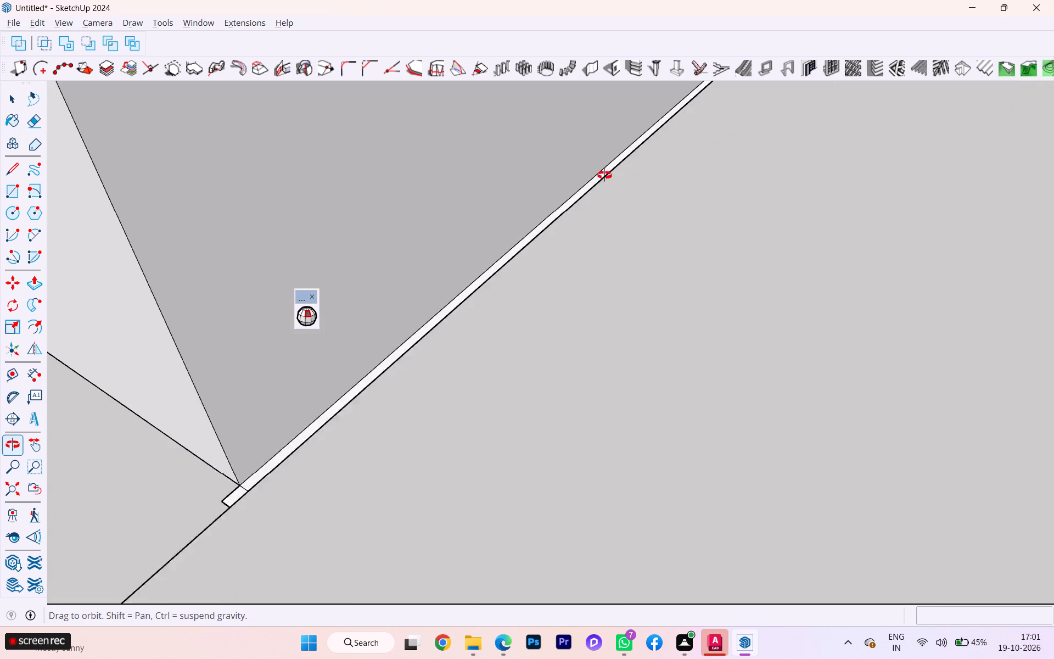
middle_click_drag(604, 175, 606, 175)
scroll(256, 432, "up", 2)
scroll(179, 576, "up", 2)
scroll(180, 571, "down", 1)
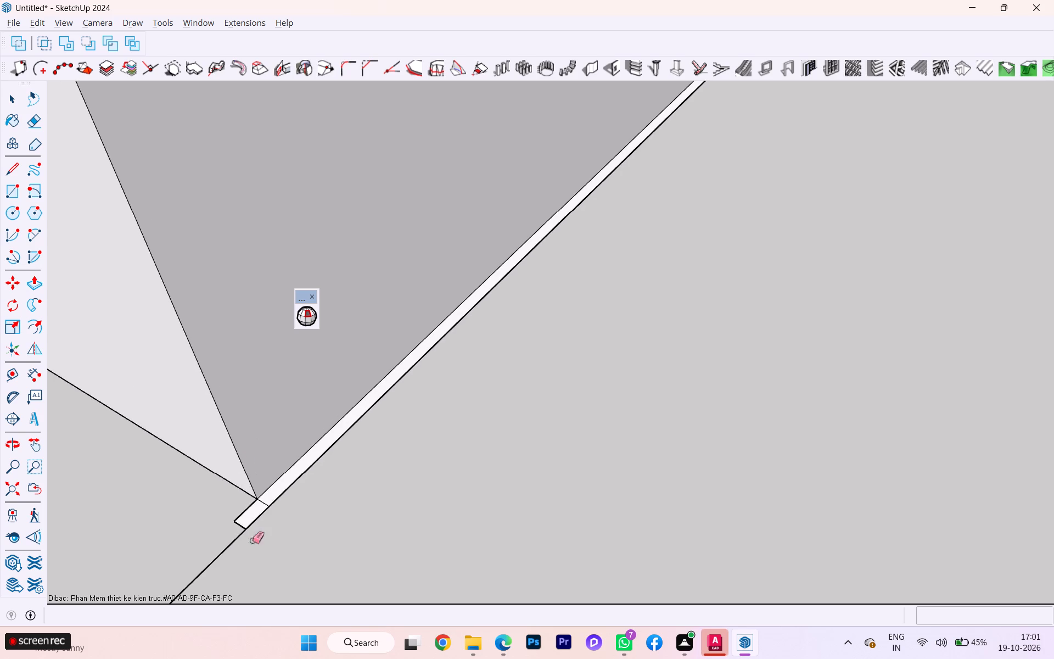
scroll(265, 526, "up", 1)
scroll(265, 524, "down", 1)
scroll(265, 521, "up", 3)
left_click(245, 500)
left_click(239, 506)
left_click(230, 511)
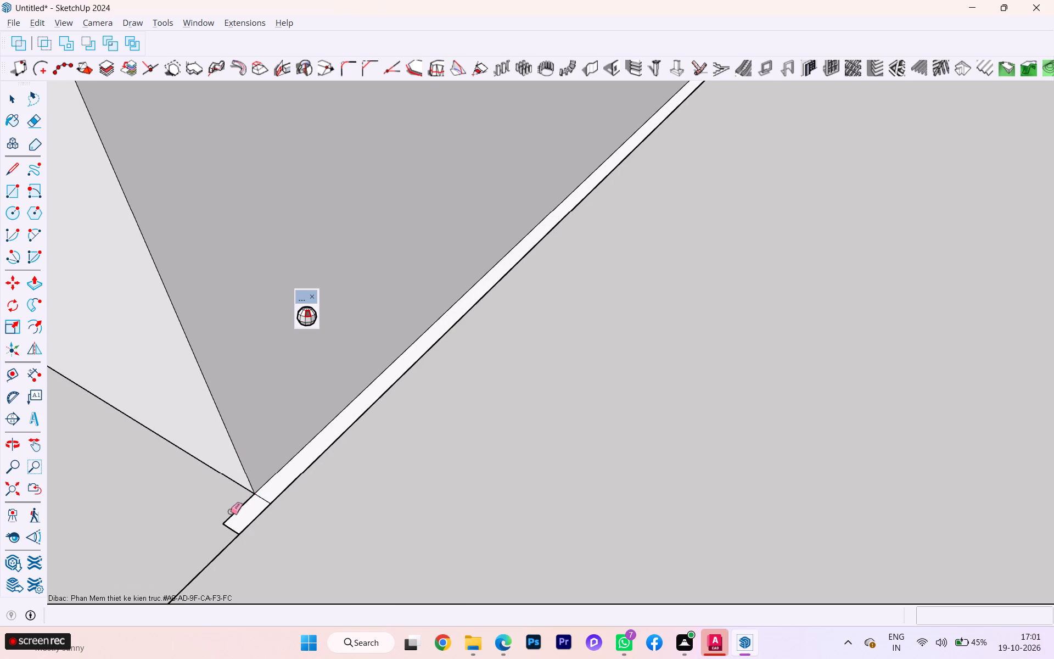
left_click(231, 515)
left_click(230, 528)
Push/Pull the thin strip at the cross wall's base up 10', level with the cross wall's top.
key("space")
scroll(264, 486, "up", 2)
left_click(273, 483)
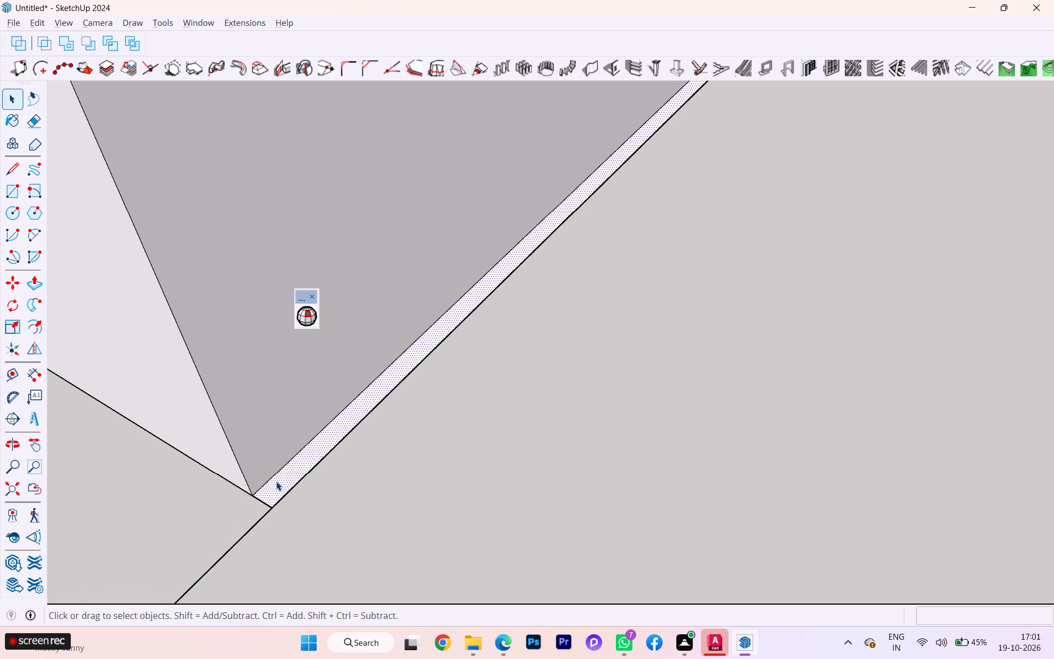
key("p")
left_click(282, 466)
scroll(239, 347, "down", 16)
scroll(239, 347, "up", 1)
scroll(239, 347, "down", 1)
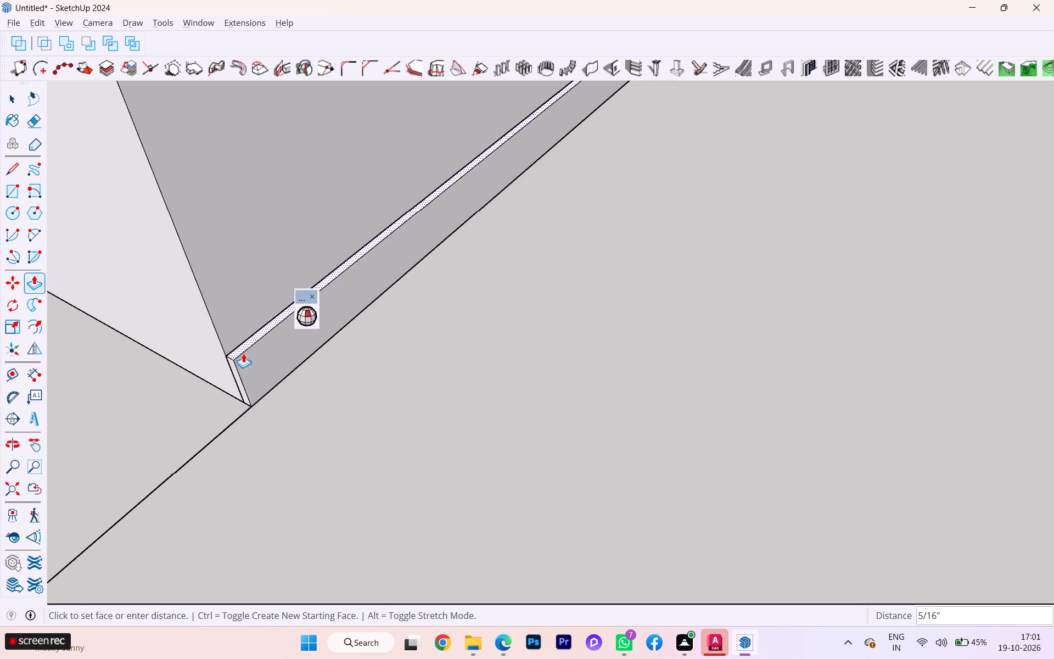
scroll(243, 353, "down", 1)
scroll(255, 369, "up", 1)
scroll(256, 371, "down", 6)
scroll(271, 387, "up", 1)
scroll(272, 387, "down", 2)
scroll(273, 389, "up", 2)
scroll(273, 390, "down", 8)
scroll(295, 412, "up", 1)
scroll(296, 414, "down", 2)
scroll(298, 420, "up", 1)
scroll(298, 421, "down", 1)
scroll(300, 425, "up", 1)
scroll(300, 425, "down", 6)
scroll(314, 445, "up", 3)
scroll(314, 445, "down", 4)
scroll(315, 447, "up", 1)
scroll(315, 447, "down", 2)
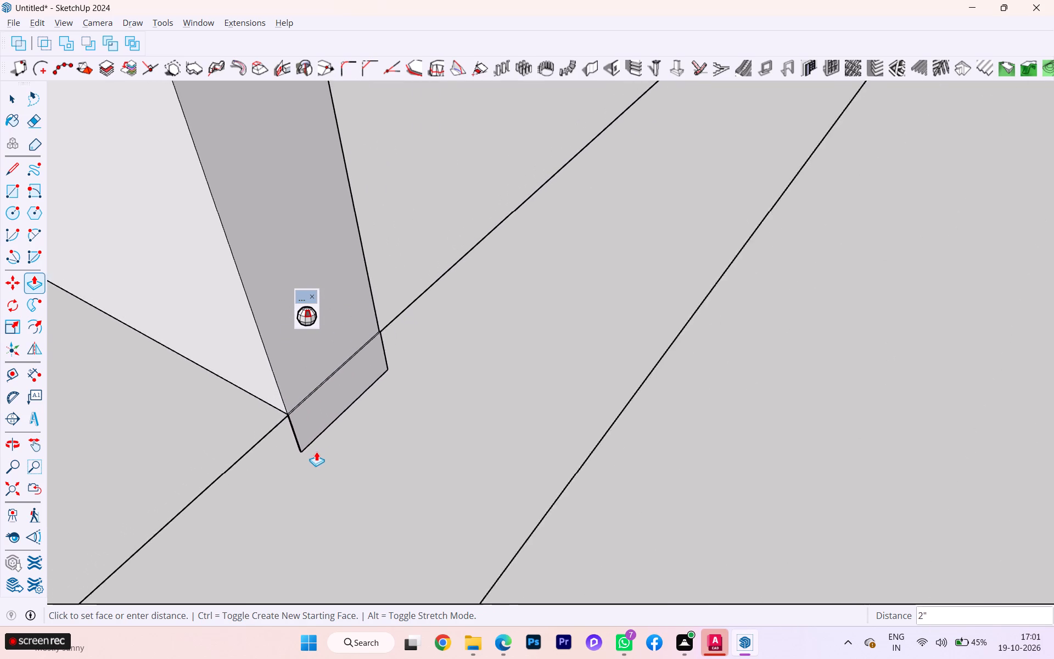
scroll(316, 451, "down", 3)
scroll(319, 455, "up", 6)
scroll(319, 455, "down", 8)
scroll(325, 463, "up", 1)
scroll(325, 464, "down", 4)
scroll(338, 477, "up", 1)
scroll(338, 477, "down", 2)
scroll(339, 477, "up", 3)
scroll(339, 477, "down", 1)
scroll(339, 478, "up", 3)
scroll(347, 482, "down", 2)
scroll(347, 484, "up", 1)
scroll(347, 484, "down", 2)
scroll(346, 485, "up", 8)
scroll(346, 487, "down", 2)
scroll(346, 487, "up", 1)
scroll(346, 485, "down", 8)
scroll(346, 485, "up", 5)
scroll(346, 485, "down", 3)
scroll(346, 485, "up", 3)
scroll(346, 485, "down", 1)
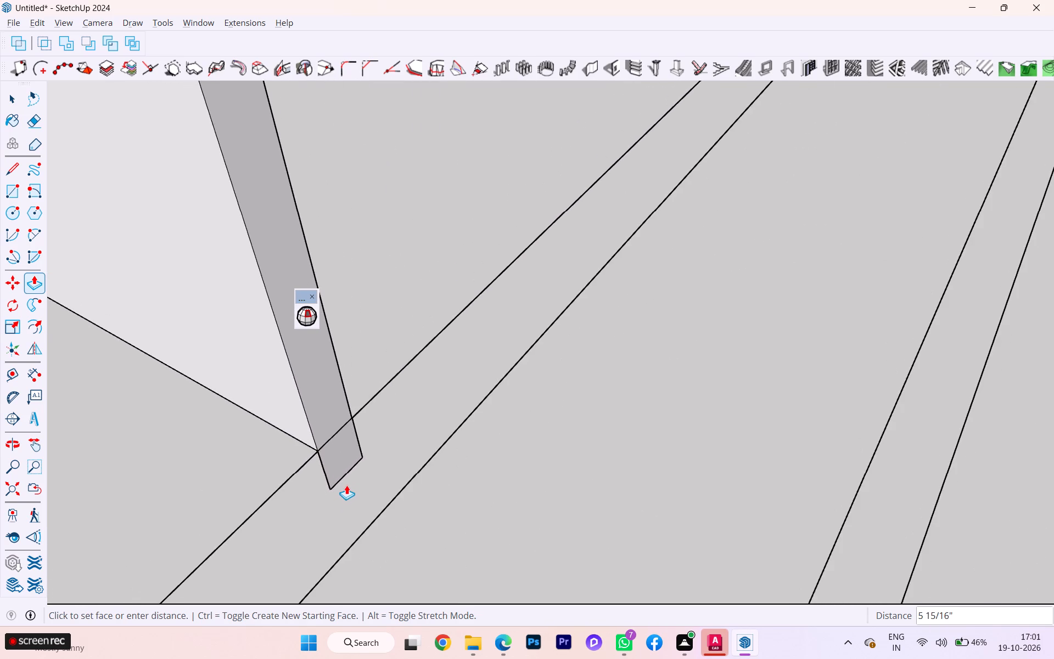
scroll(345, 476, "down", 1)
scroll(345, 476, "up", 2)
scroll(345, 475, "down", 4)
scroll(342, 473, "up", 2)
scroll(340, 472, "down", 2)
scroll(262, 157, "down", 1)
scroll(256, 148, "up", 1)
scroll(254, 145, "down", 1)
middle_click_drag(251, 143, 259, 188)
scroll(328, 239, "down", 5)
scroll(328, 242, "up", 1)
scroll(329, 243, "down", 3)
scroll(333, 262, "up", 2)
scroll(333, 263, "down", 3)
scroll(334, 265, "up", 2)
scroll(334, 266, "down", 4)
scroll(335, 288, "up", 1)
scroll(335, 288, "down", 1)
scroll(363, 327, "down", 2)
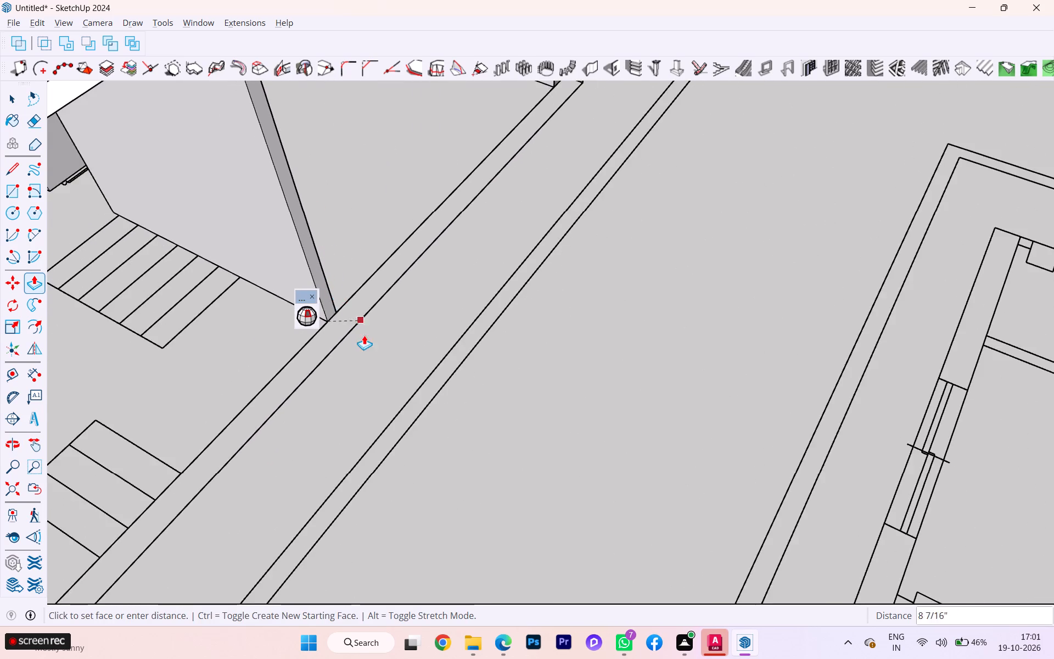
scroll(364, 335, "down", 2)
scroll(364, 336, "up", 1)
scroll(364, 336, "down", 3)
scroll(322, 157, "up", 3)
scroll(302, 163, "down", 4)
scroll(301, 165, "up", 3)
scroll(255, 121, "down", 1)
middle_click_drag(244, 125, 244, 125)
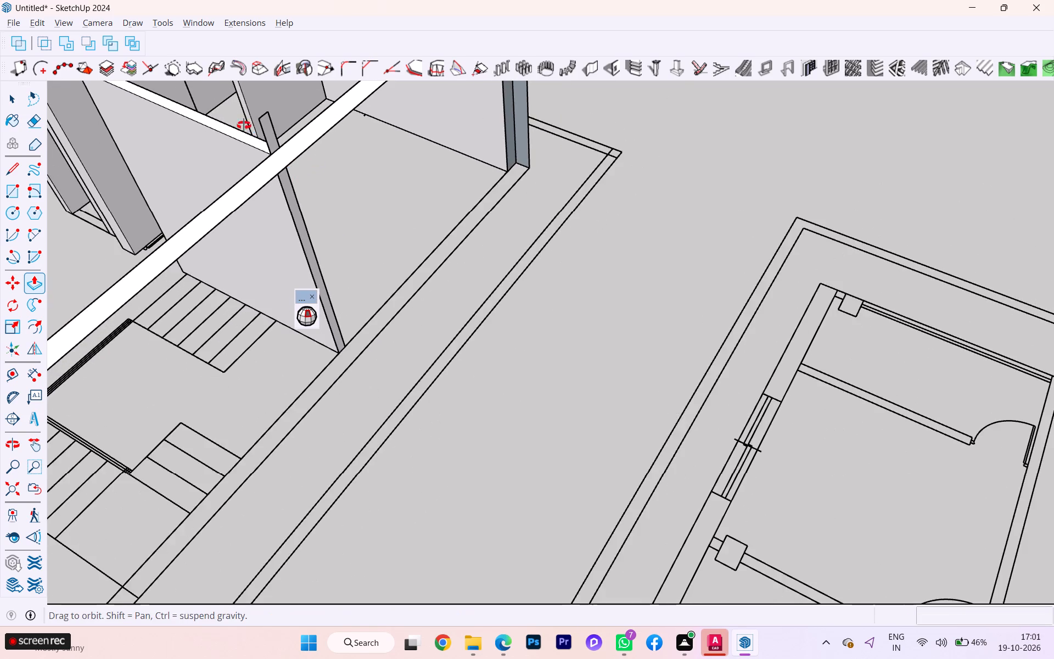
middle_click_drag(244, 125, 406, 139)
scroll(295, 213, "up", 2)
scroll(295, 214, "down", 2)
scroll(295, 214, "up", 4)
scroll(285, 256, "down", 1)
scroll(284, 258, "up", 8)
scroll(281, 273, "down", 1)
scroll(281, 273, "up", 2)
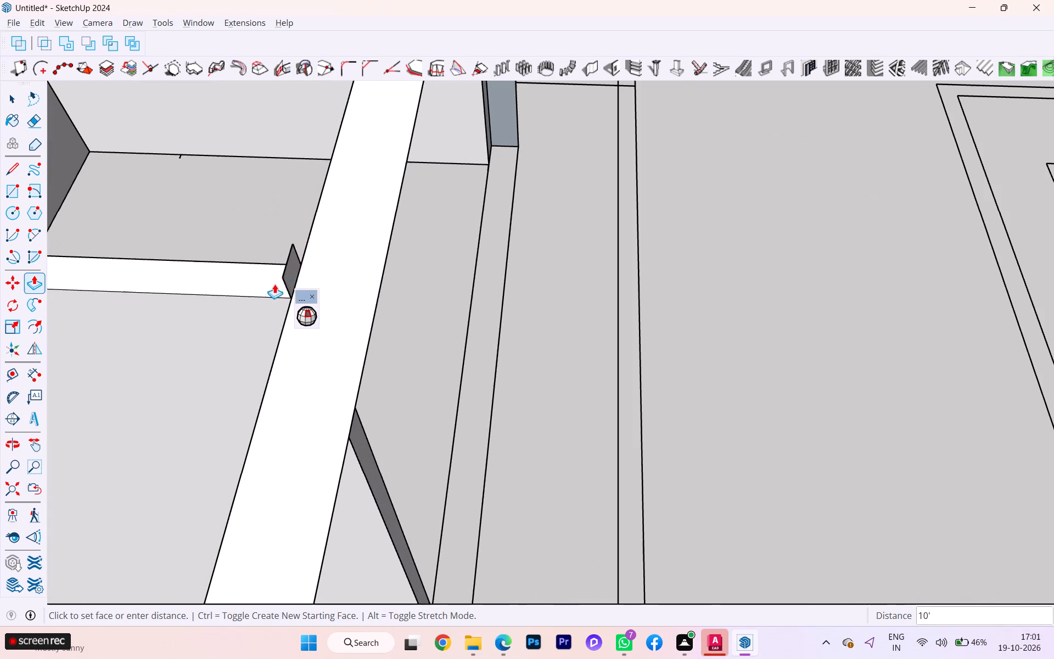
left_click(273, 294)
Examine the cross wall's filled end and its junction with the long wall's base lines from several angles.
scroll(332, 230, "down", 3)
middle_click_drag(444, 306, 370, 282)
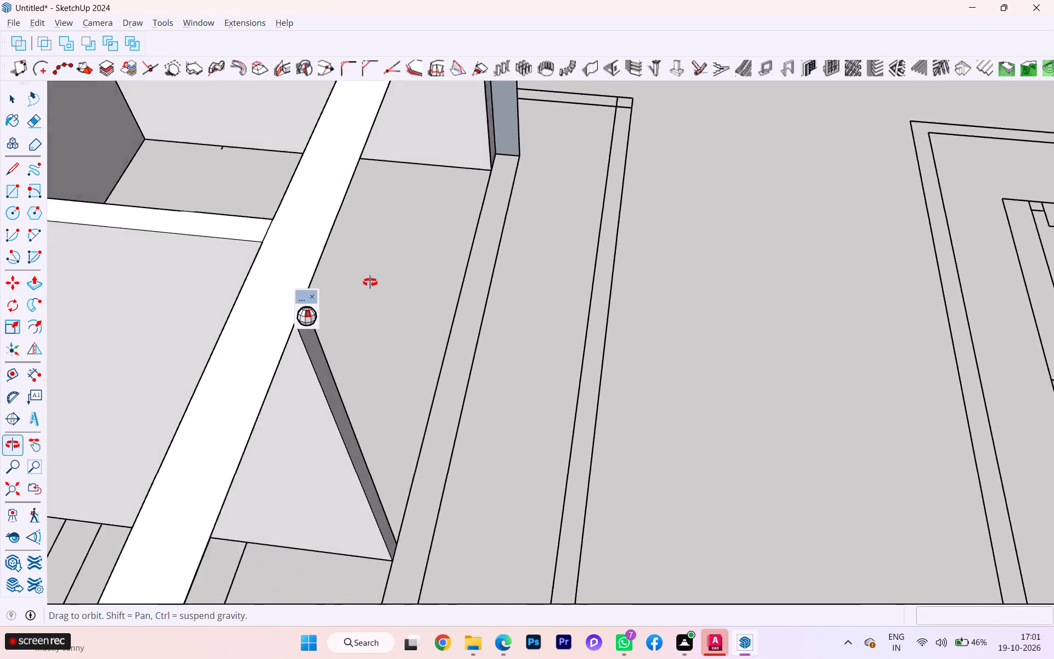
middle_click_drag(370, 282, 369, 282)
scroll(369, 282, "down", 1)
key("space")
scroll(343, 303, "up", 2)
scroll(327, 318, "down", 2)
scroll(324, 321, "up", 3)
scroll(281, 360, "up", 5)
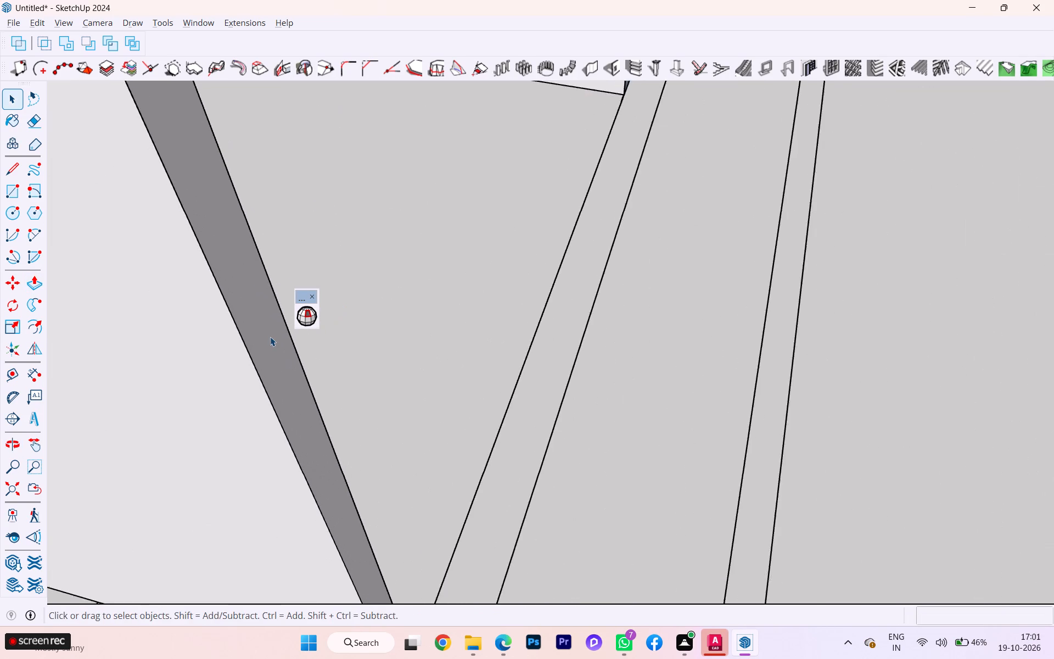
scroll(270, 337, "up", 1)
scroll(270, 337, "down", 2)
scroll(270, 337, "up", 3)
scroll(270, 337, "down", 5)
scroll(270, 337, "up", 1)
scroll(270, 336, "down", 2)
scroll(490, 261, "down", 6)
scroll(494, 263, "up", 2)
scroll(494, 263, "down", 7)
middle_click_drag(514, 252, 436, 257)
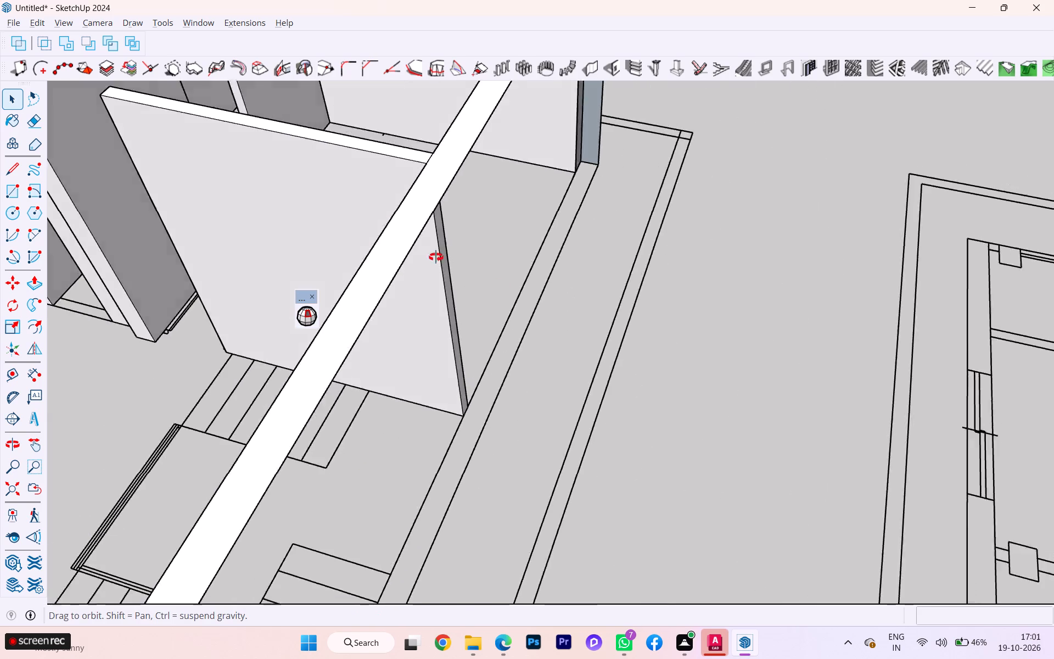
middle_click_drag(436, 257, 305, 174)
scroll(298, 172, "up", 5)
scroll(298, 175, "down", 2)
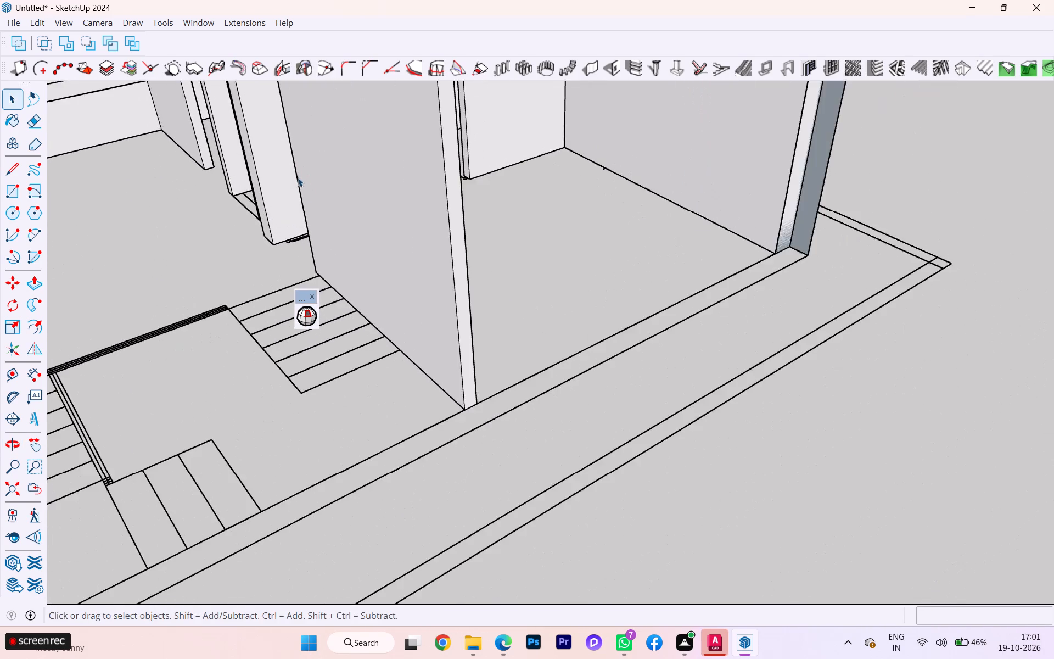
middle_click_drag(298, 180, 295, 222)
scroll(352, 240, "down", 1)
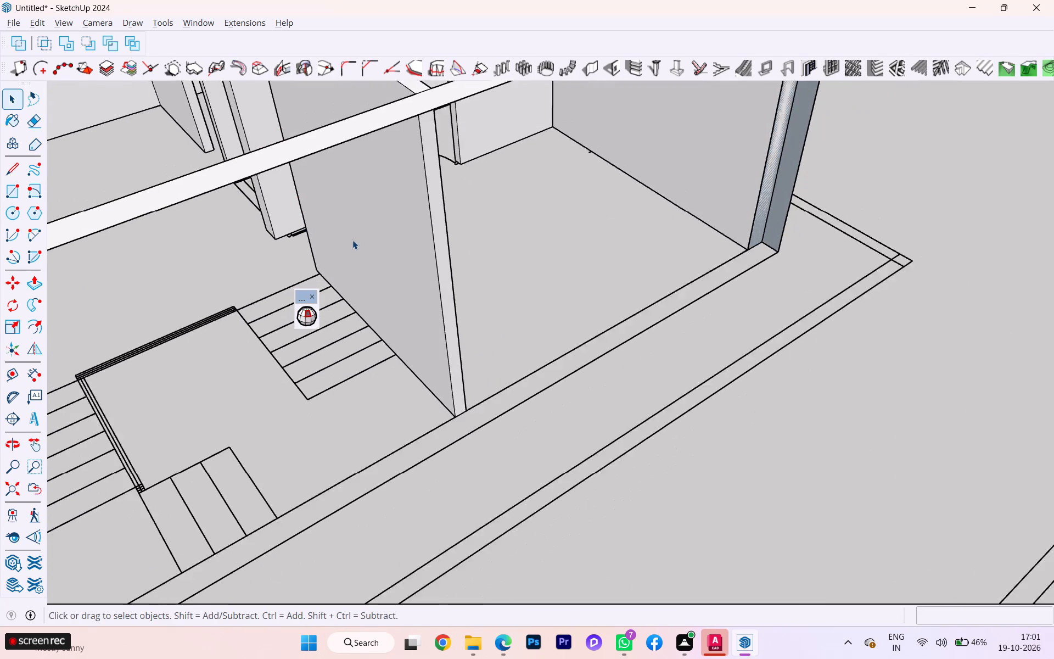
Push/Pull the long side wall's top strip down 10' to its base lines on the floor plan.
scroll(352, 240, "down", 2)
middle_click_drag(352, 241, 415, 255)
left_click(365, 202)
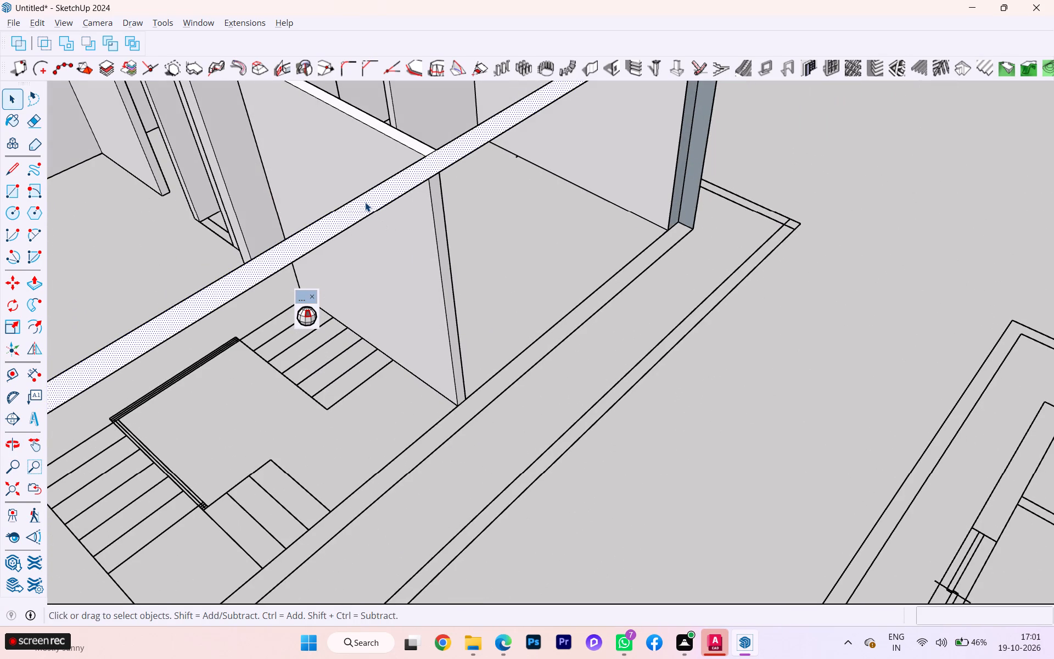
key("p")
left_click(419, 166)
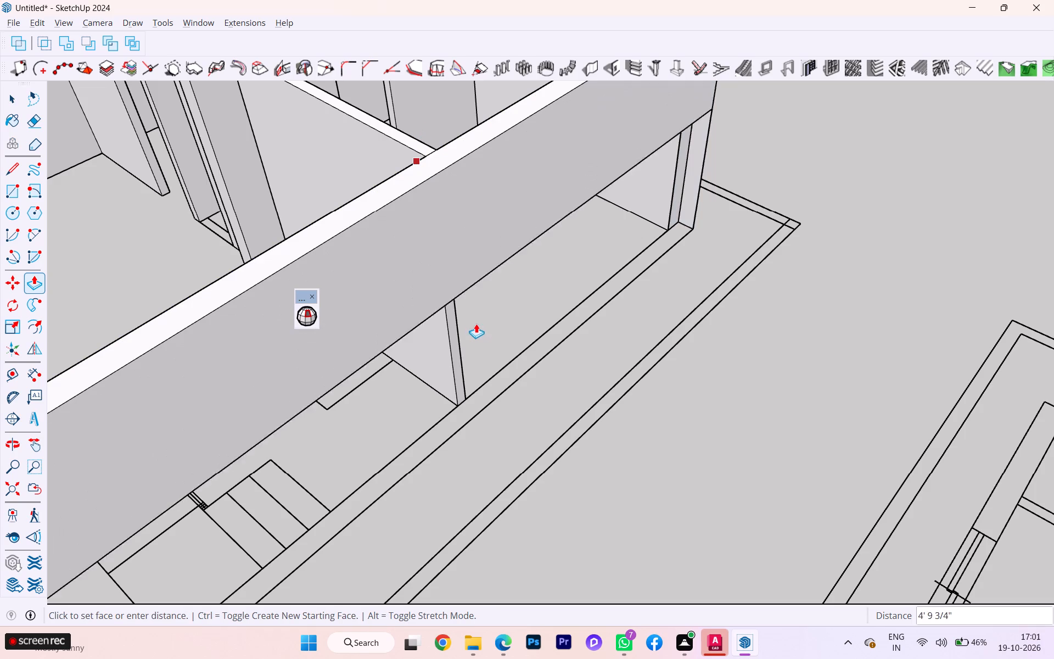
left_click(497, 399)
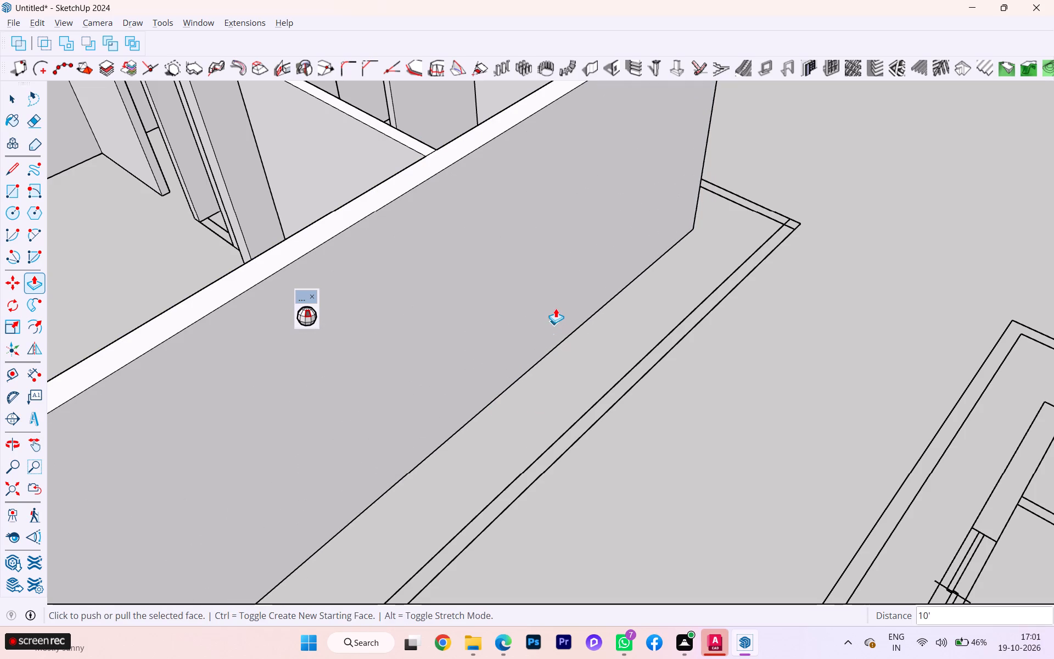
key("space")
left_click(640, 295)
Examine the long side wall's inner and outer faces and its open front end.
scroll(546, 161, "down", 1)
scroll(548, 161, "up", 1)
scroll(550, 161, "down", 6)
scroll(551, 160, "up", 2)
scroll(559, 166, "down", 2)
scroll(561, 172, "up", 2)
scroll(561, 173, "down", 4)
scroll(587, 179, "up", 3)
scroll(587, 181, "down", 2)
scroll(588, 183, "up", 7)
scroll(590, 185, "down", 1)
scroll(507, 200, "down", 2)
scroll(508, 200, "up", 1)
scroll(508, 200, "down", 4)
scroll(562, 163, "up", 3)
scroll(567, 164, "down", 4)
middle_click_drag(282, 248, 572, 130)
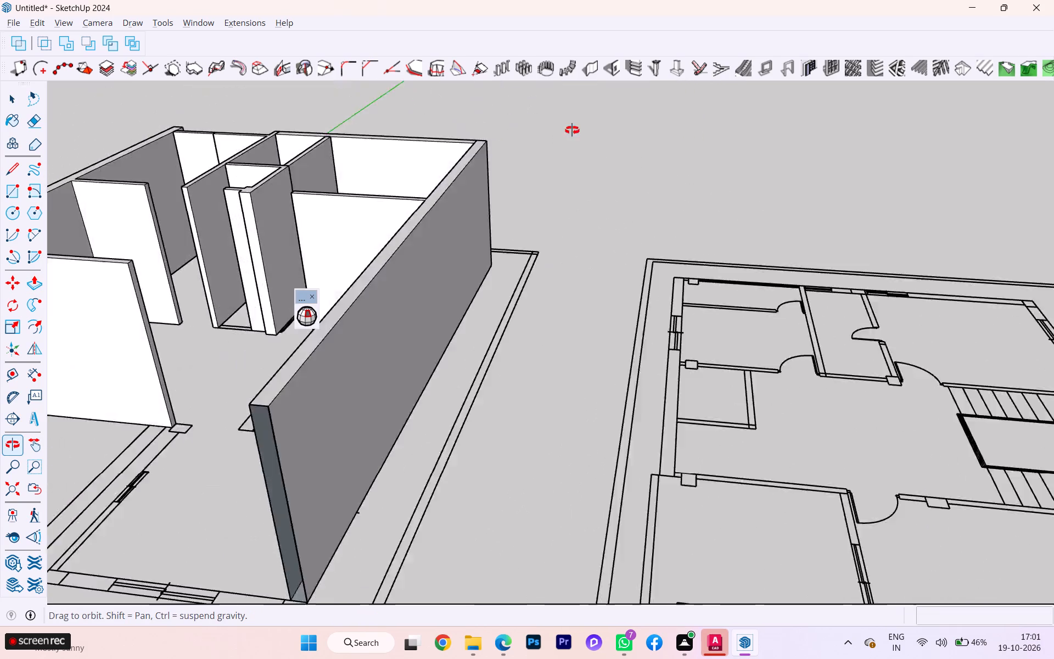
middle_click_drag(572, 130, 691, 143)
key("space")
double_click(500, 317)
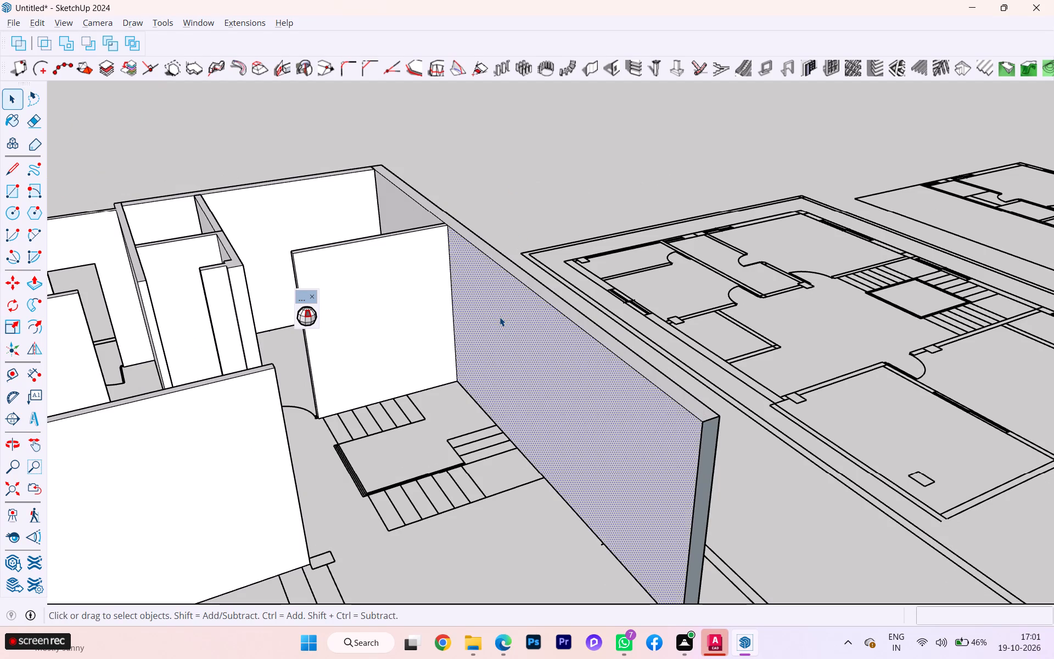
triple_click(504, 313)
left_click(511, 176)
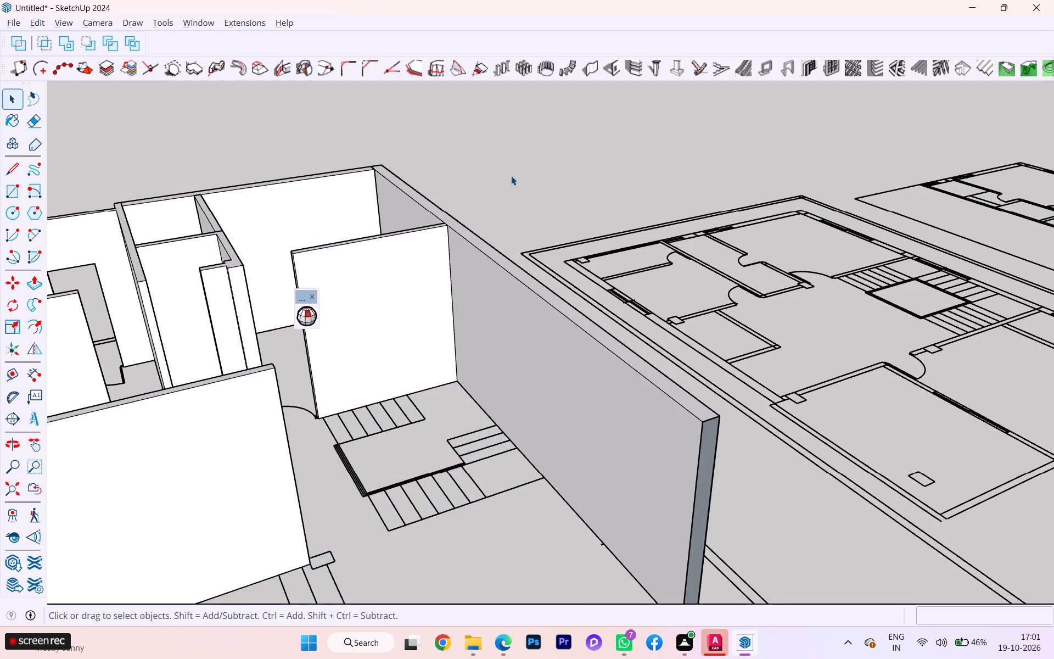
scroll(511, 197, "down", 5)
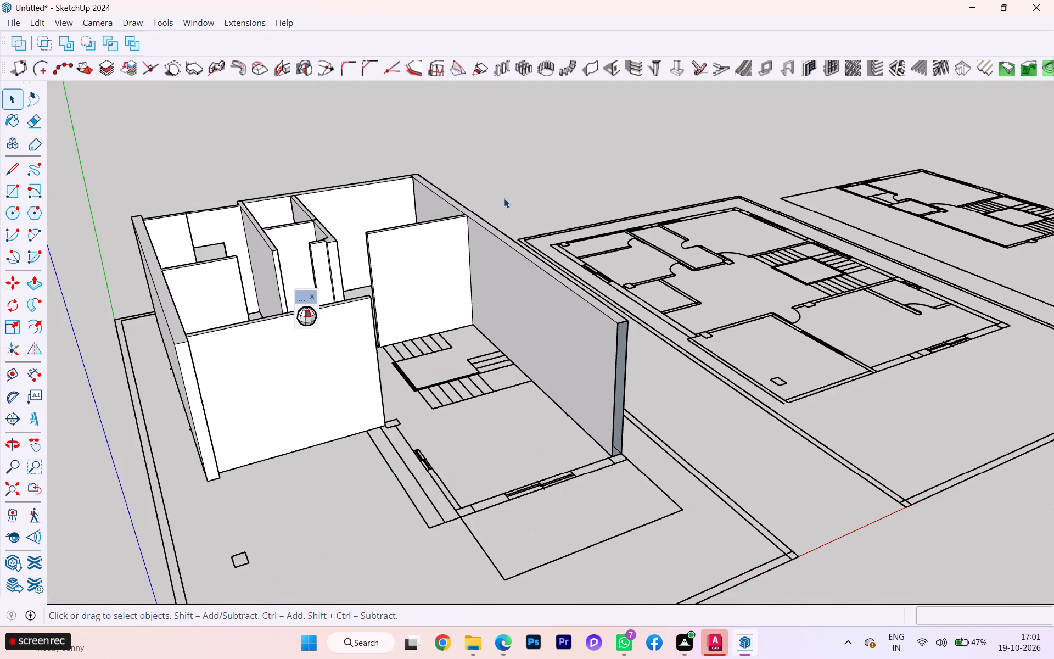
Draw a 9" by 10' rectangle closing the open front end of the long side wall.
scroll(545, 367, "down", 1)
middle_click_drag(547, 381, 551, 393)
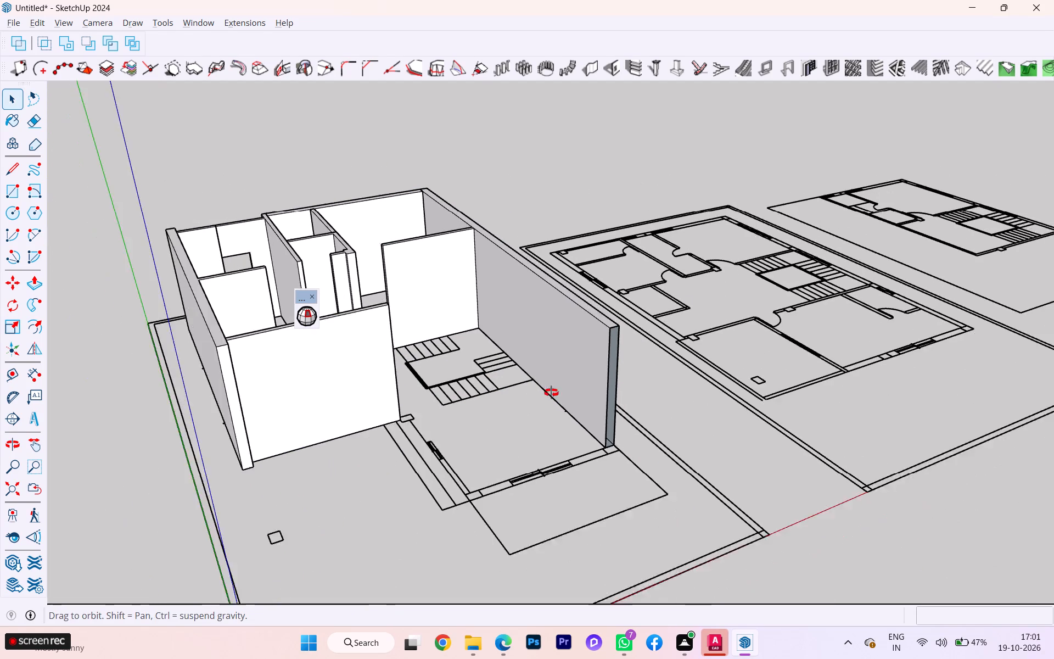
middle_click_drag(551, 393, 418, 330)
middle_click(418, 330)
scroll(467, 406, "up", 4)
scroll(494, 299, "up", 4)
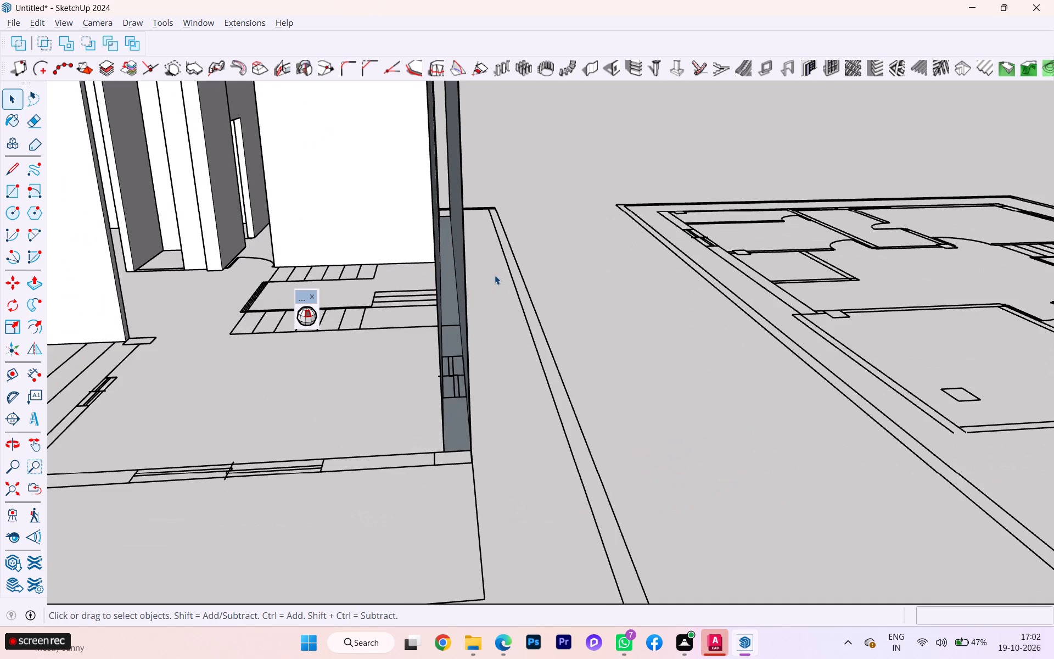
scroll(494, 275, "down", 2)
left_click(494, 275)
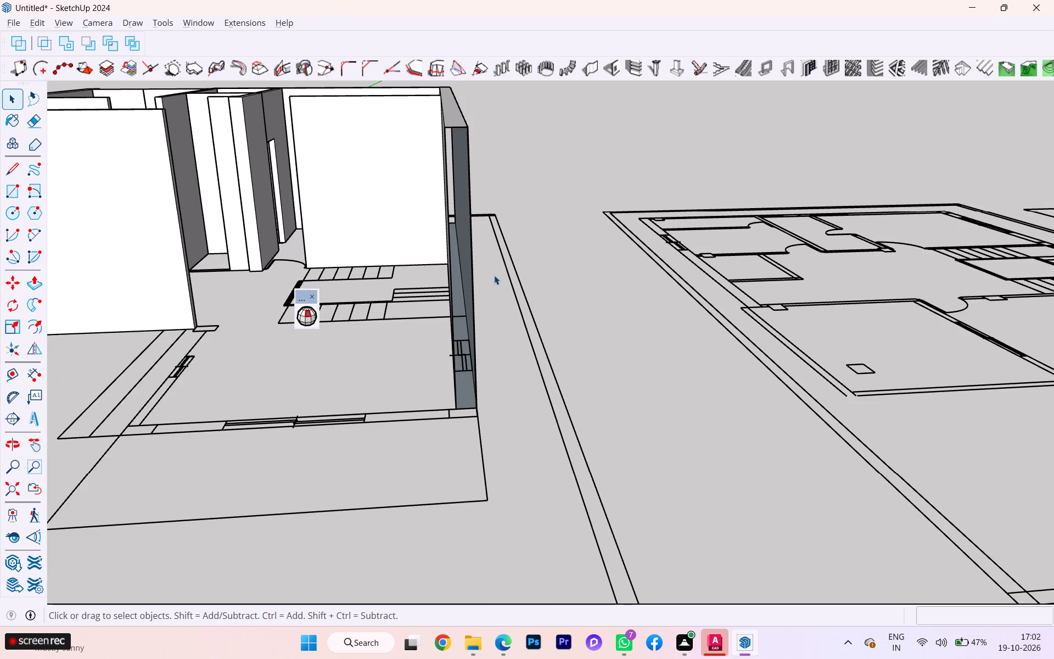
key("r")
scroll(469, 129, "down", 1)
scroll(469, 126, "up", 2)
left_click(445, 134)
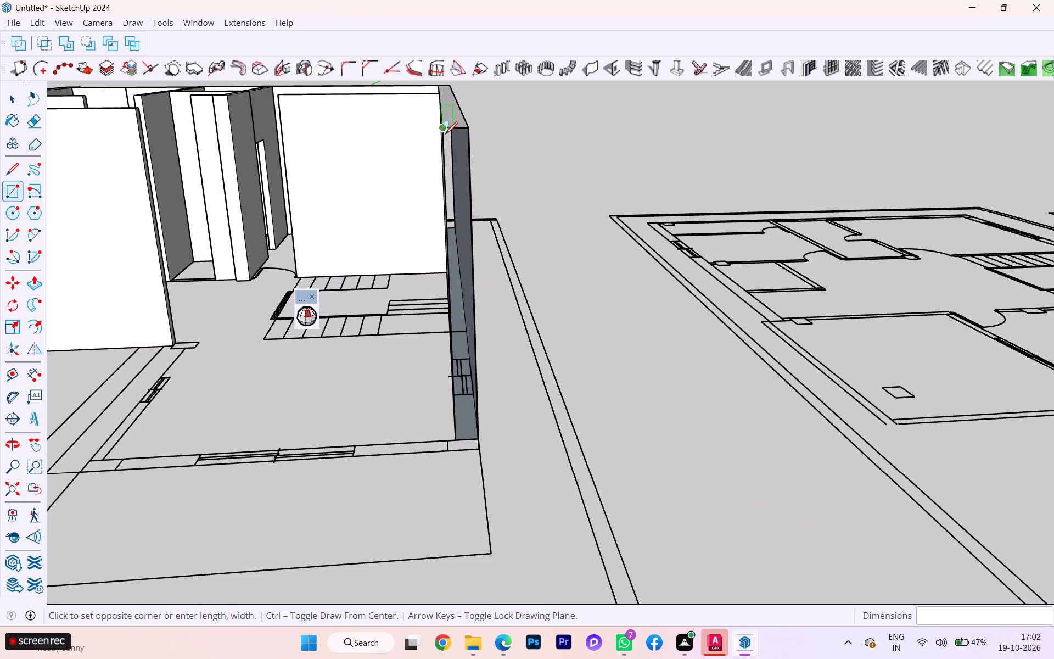
left_click(482, 438)
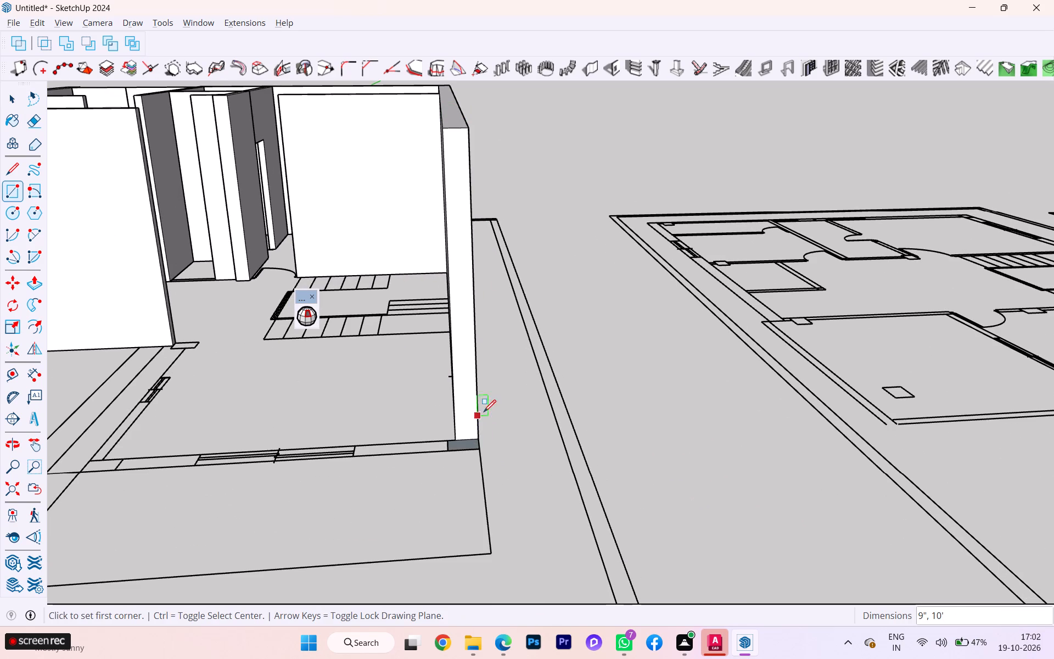
key("space")
left_click(473, 387)
middle_click_drag(483, 385, 633, 417)
left_click(695, 351)
left_click(759, 345)
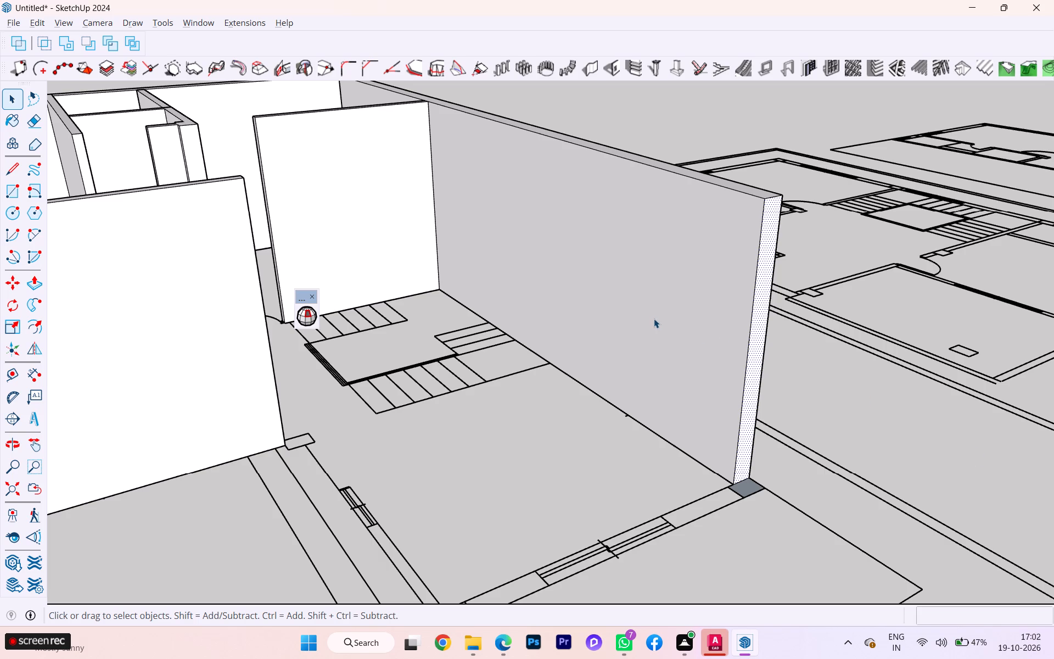
scroll(133, 194, "down", 7, "ctrl")
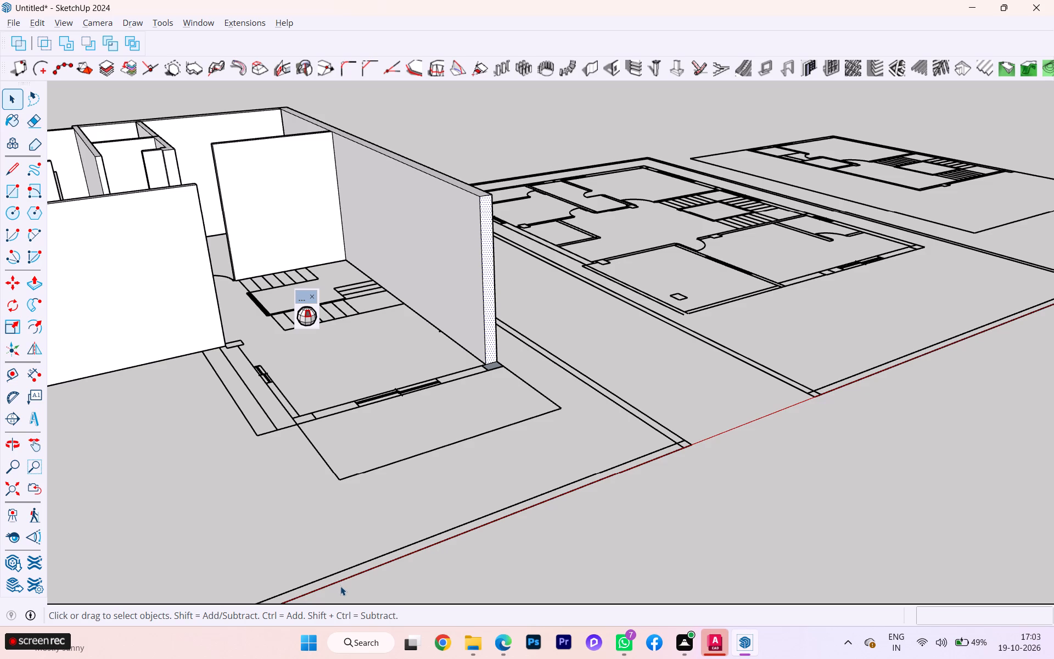
Examine the open front area between the long side wall's closed end and the front room wall's end.
scroll(319, 571, "down", 1)
scroll(321, 571, "up", 1)
scroll(321, 571, "down", 4)
scroll(487, 488, "up", 1)
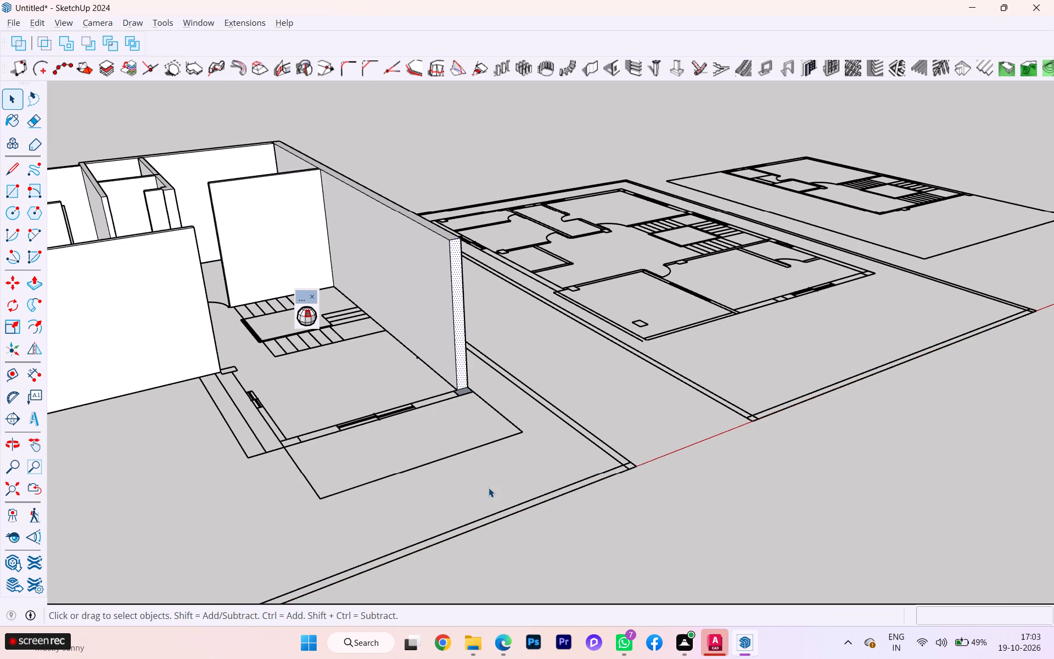
scroll(489, 488, "down", 7)
scroll(390, 441, "up", 4)
scroll(343, 471, "up", 3)
scroll(318, 384, "down", 1)
scroll(317, 383, "up", 4)
scroll(317, 383, "down", 1)
scroll(317, 383, "up", 1)
scroll(295, 401, "down", 5)
scroll(295, 401, "up", 10)
middle_click_drag(294, 419, 268, 440)
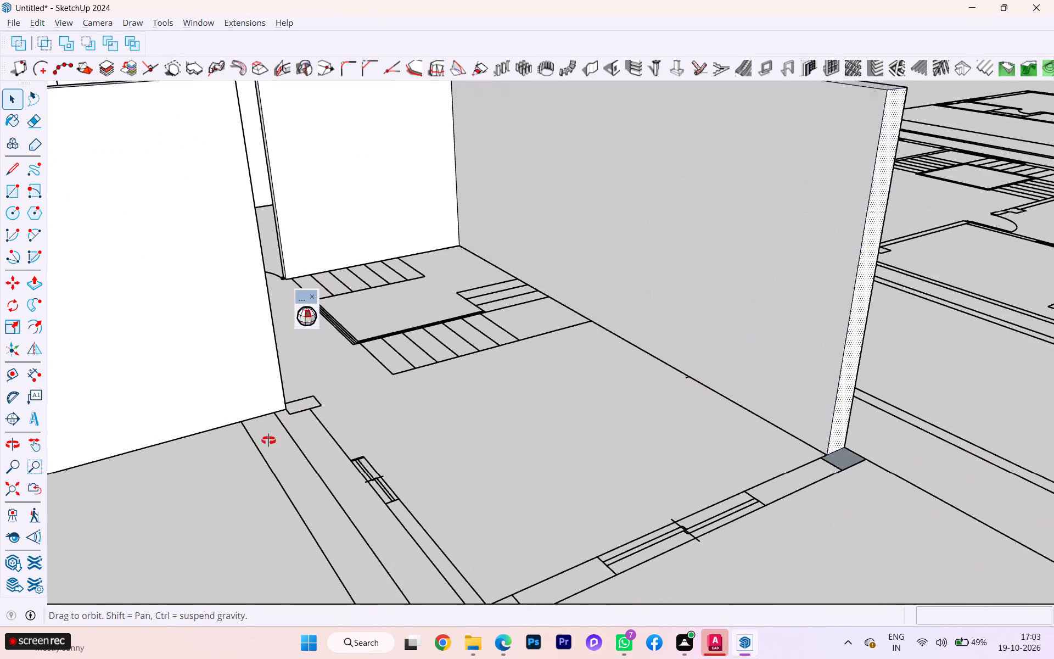
middle_click_drag(268, 440, 218, 463)
scroll(237, 444, "down", 2)
scroll(237, 444, "up", 1)
scroll(237, 444, "down", 2)
scroll(240, 444, "up", 4)
scroll(240, 446, "down", 3)
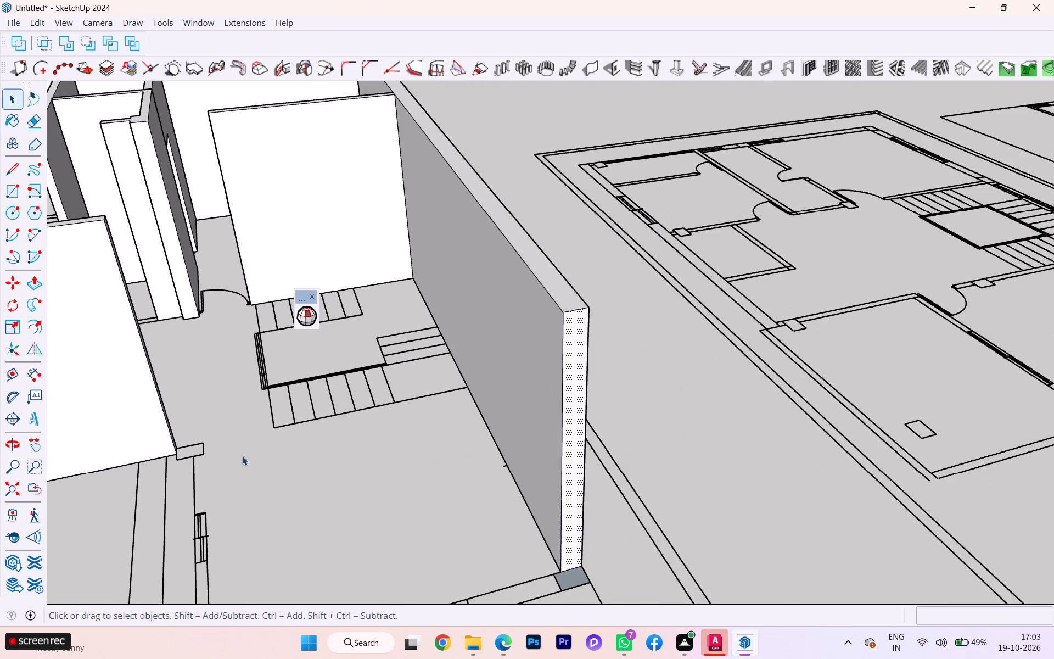
Draw a 1' by 9" rectangle over the pier outline at the front room wall's end on the floor plan.
scroll(229, 462, "up", 5)
scroll(195, 447, "down", 4)
scroll(195, 447, "up", 2)
scroll(195, 447, "down", 1)
scroll(182, 446, "up", 1)
scroll(182, 446, "down", 1)
scroll(181, 446, "up", 3)
scroll(174, 444, "down", 3)
scroll(172, 443, "up", 7)
scroll(161, 440, "down", 1)
scroll(161, 440, "up", 1)
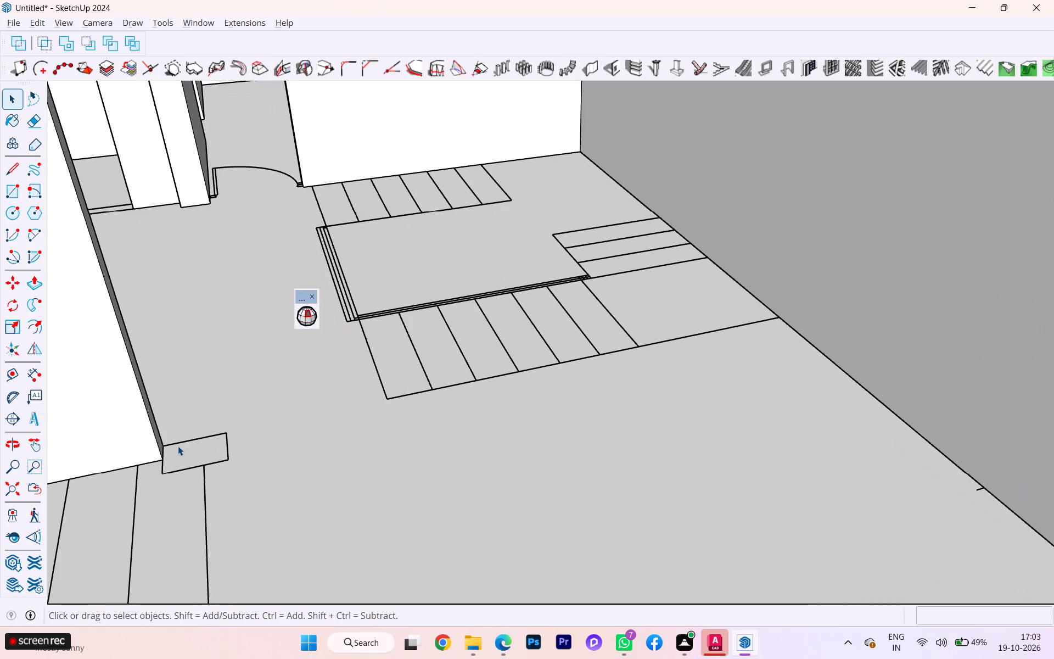
key("r")
scroll(178, 446, "up", 3)
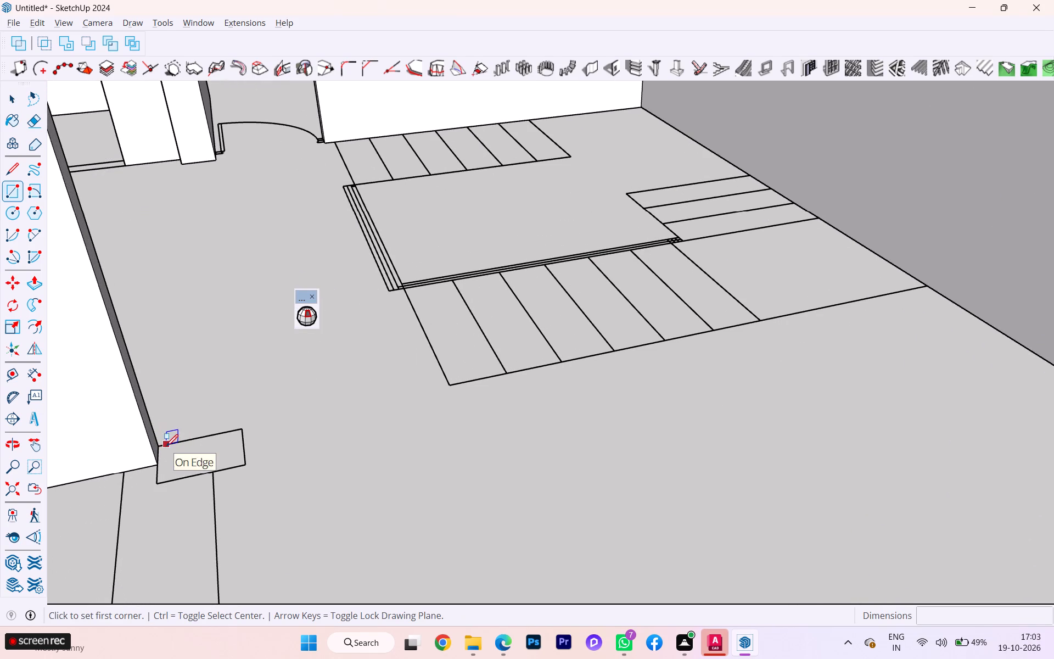
left_click(161, 447)
left_click(240, 467)
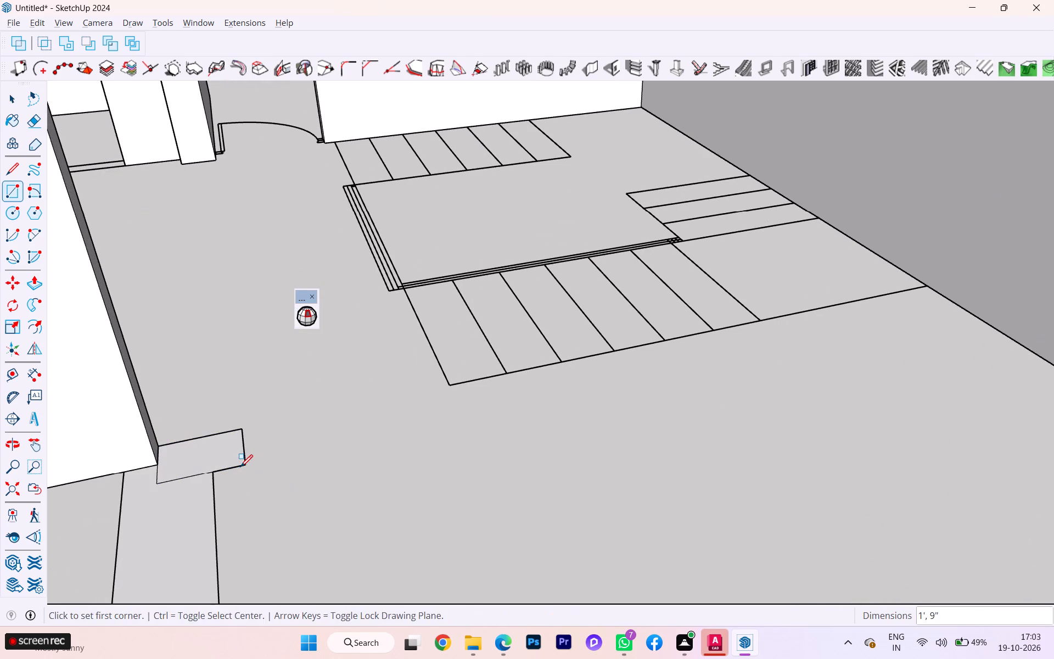
key("space")
Push/Pull the pier rectangle up 10', level with the top of the adjoining front room wall.
scroll(214, 463, "down", 4)
scroll(214, 463, "up", 1)
left_click(203, 463)
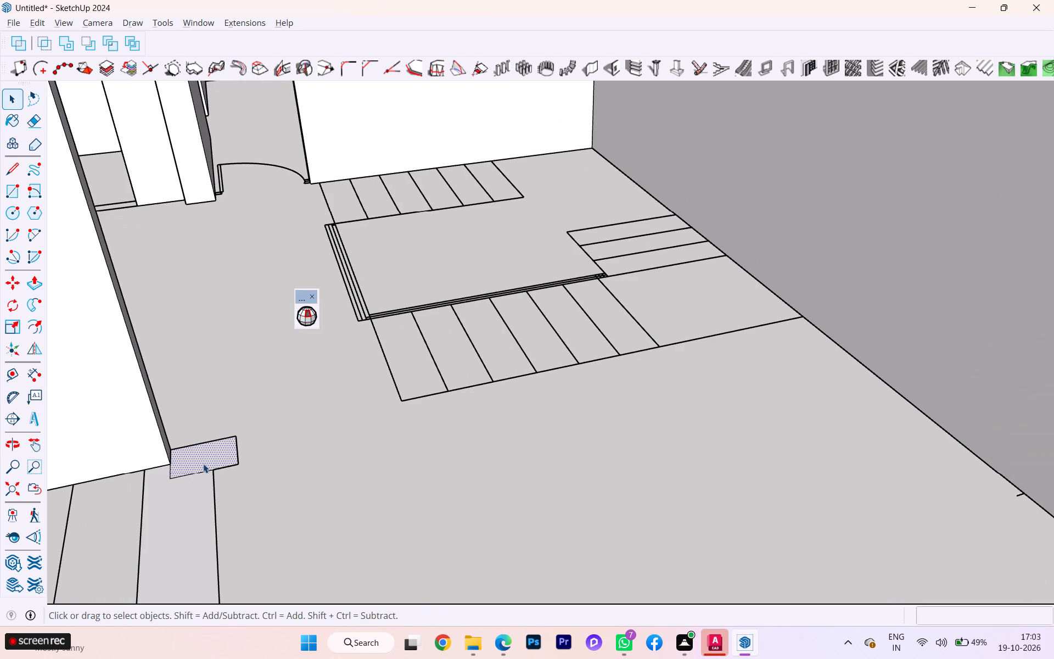
key("p")
left_click(203, 463)
scroll(206, 399, "down", 8)
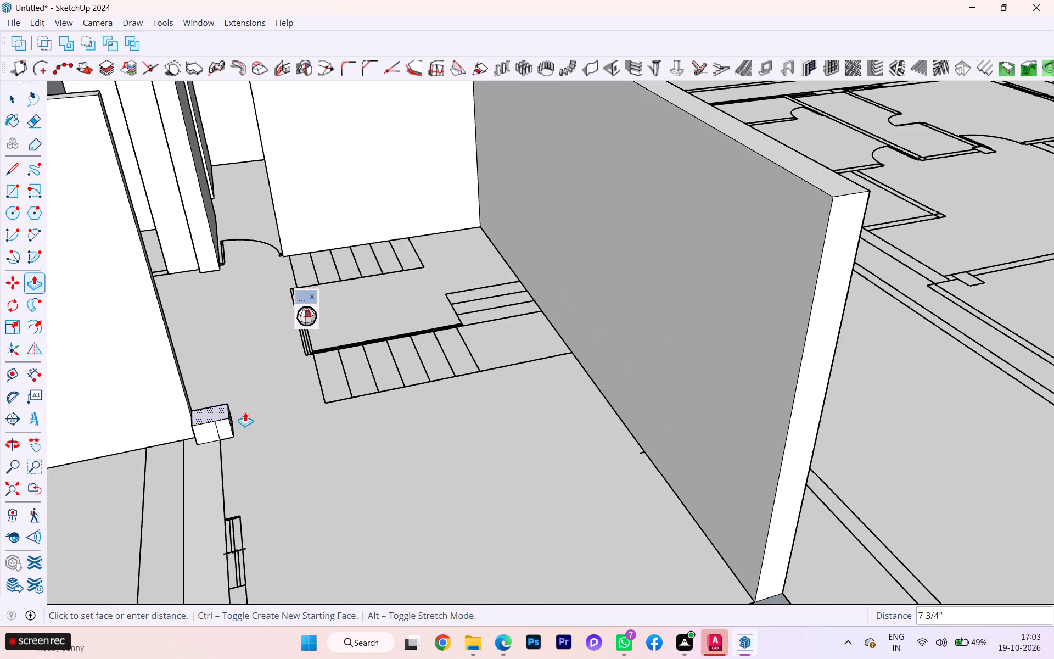
scroll(245, 412, "down", 2)
scroll(252, 411, "up", 1)
scroll(253, 411, "down", 2)
scroll(253, 411, "up", 1)
scroll(250, 356, "down", 1)
scroll(250, 356, "up", 1)
scroll(250, 356, "down", 4)
scroll(250, 356, "up", 2)
scroll(250, 356, "down", 2)
scroll(248, 348, "up", 1)
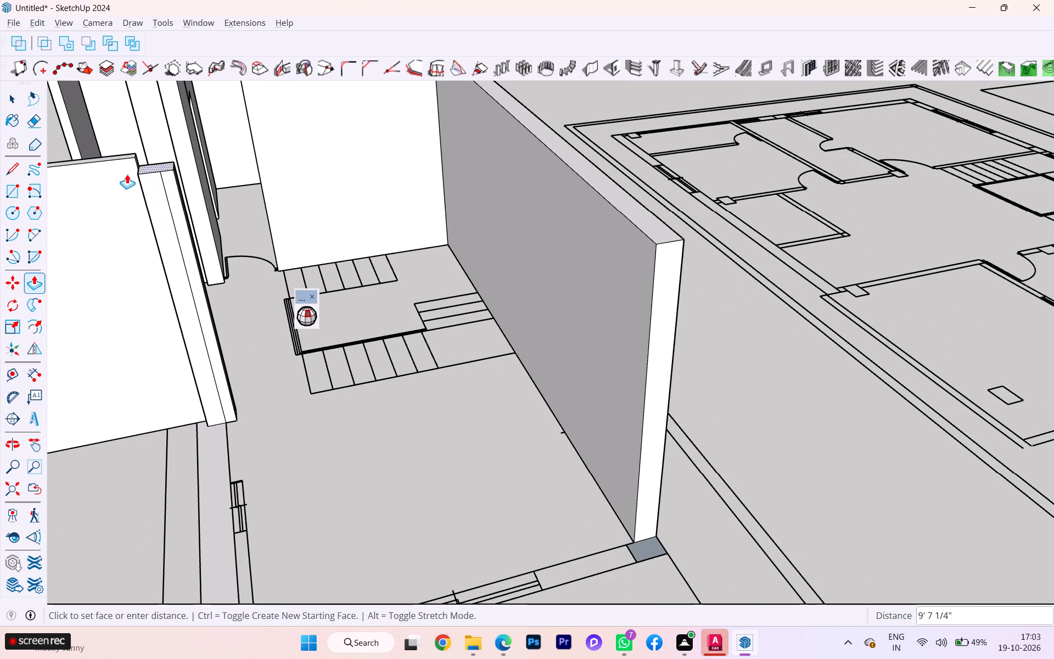
left_click(119, 157)
key("space")
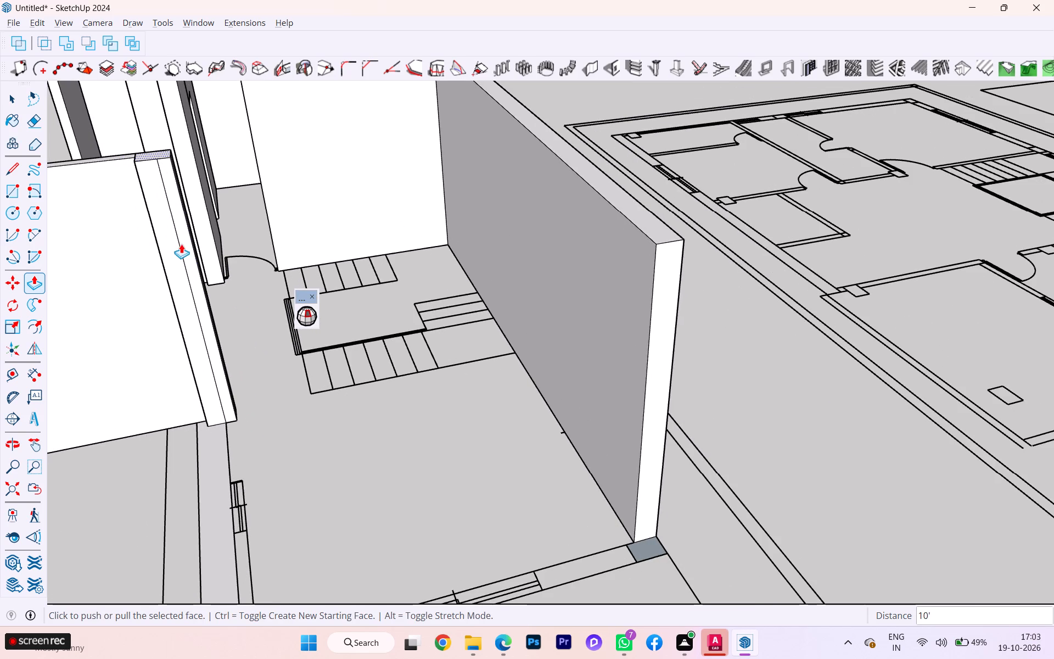
key("Escape")
key("space")
Erase the vertical seam line on the new pier's front face.
key("e")
left_click(200, 321)
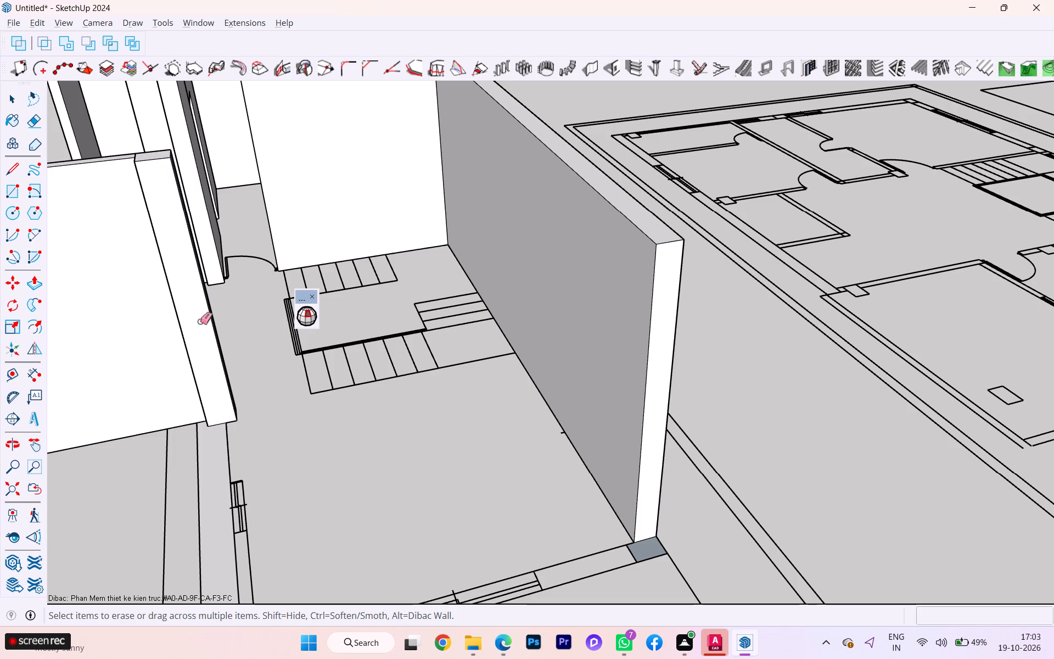
key("space")
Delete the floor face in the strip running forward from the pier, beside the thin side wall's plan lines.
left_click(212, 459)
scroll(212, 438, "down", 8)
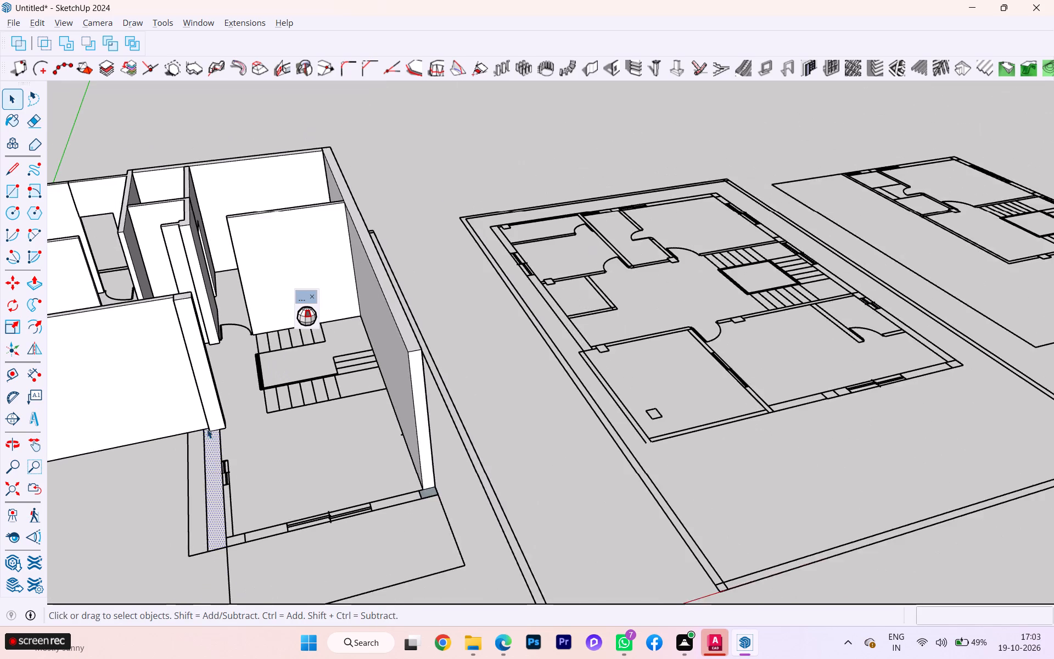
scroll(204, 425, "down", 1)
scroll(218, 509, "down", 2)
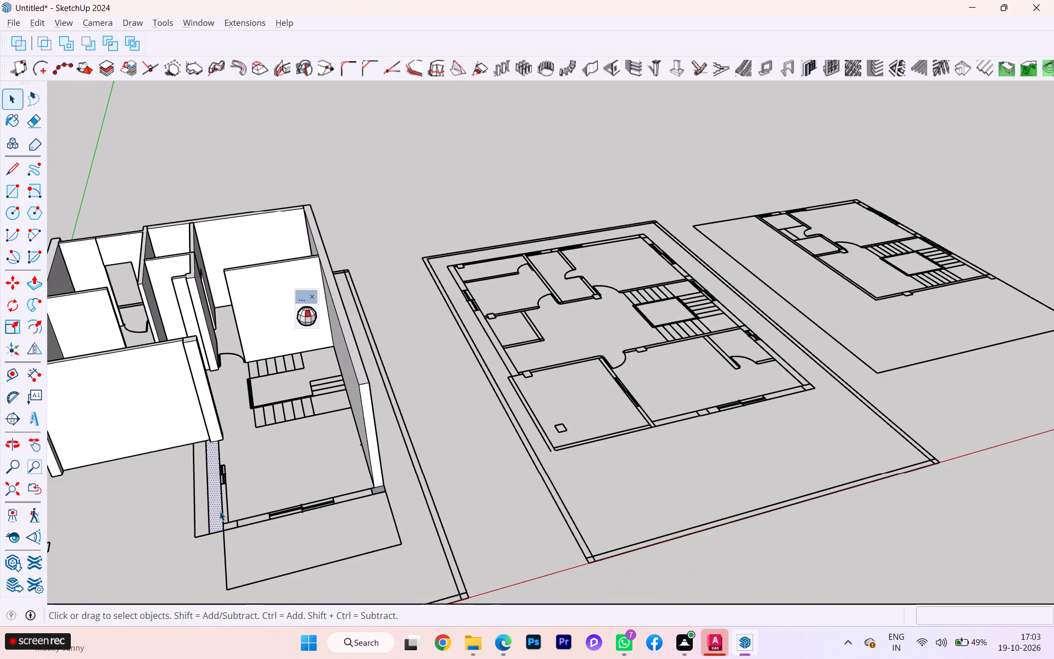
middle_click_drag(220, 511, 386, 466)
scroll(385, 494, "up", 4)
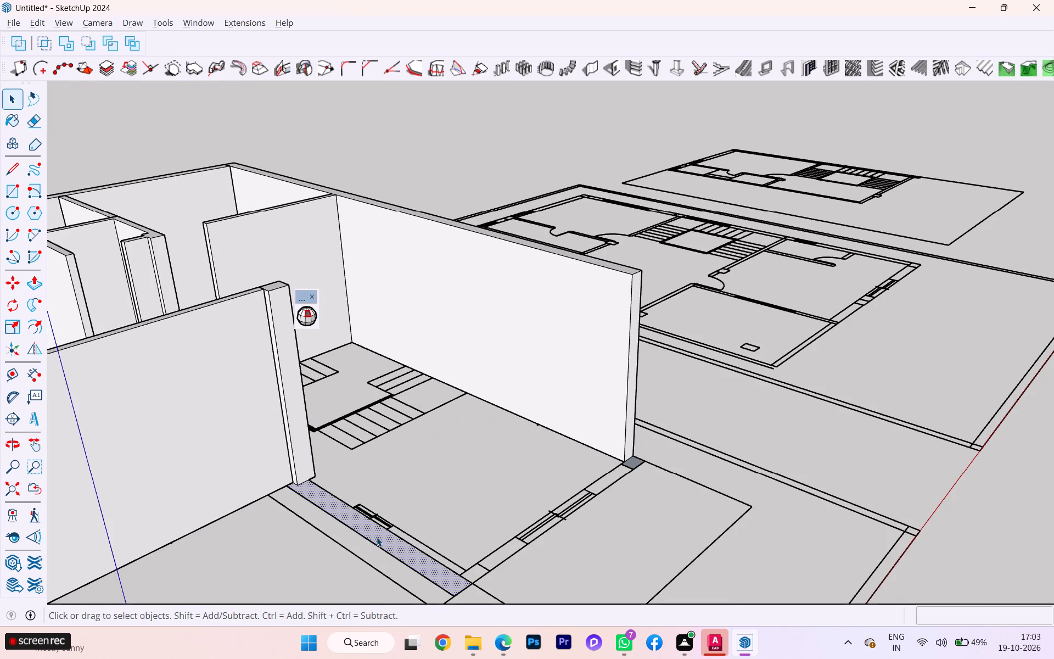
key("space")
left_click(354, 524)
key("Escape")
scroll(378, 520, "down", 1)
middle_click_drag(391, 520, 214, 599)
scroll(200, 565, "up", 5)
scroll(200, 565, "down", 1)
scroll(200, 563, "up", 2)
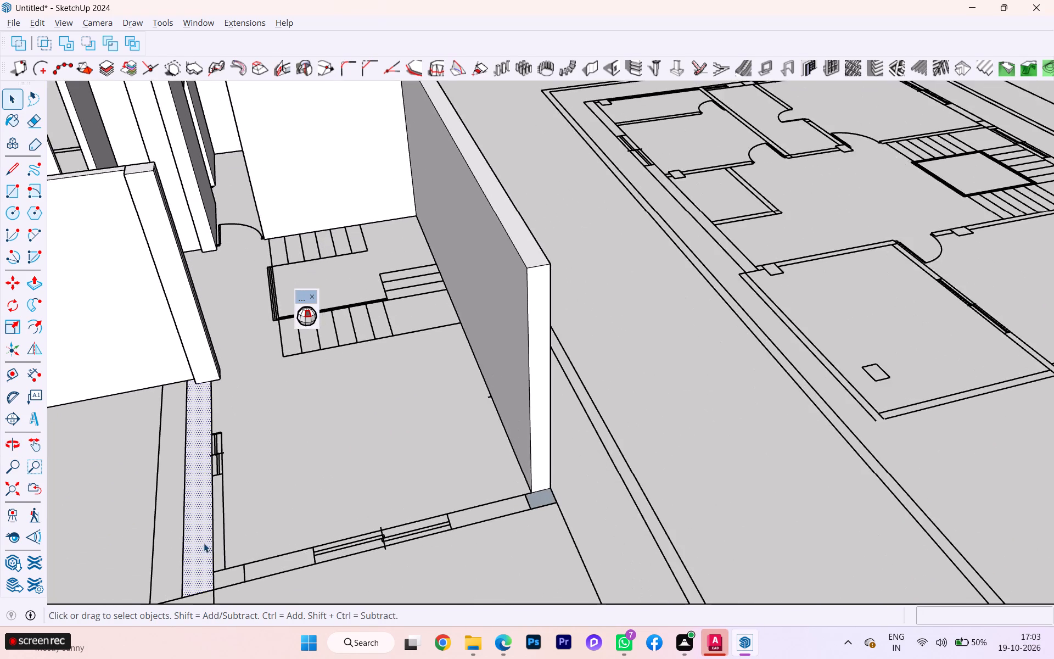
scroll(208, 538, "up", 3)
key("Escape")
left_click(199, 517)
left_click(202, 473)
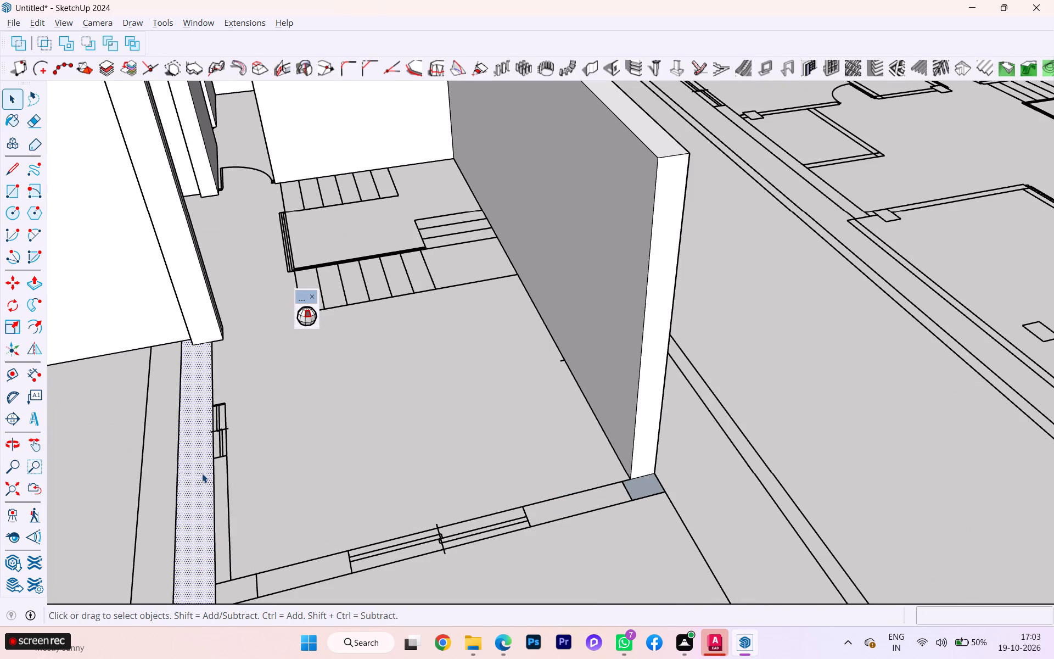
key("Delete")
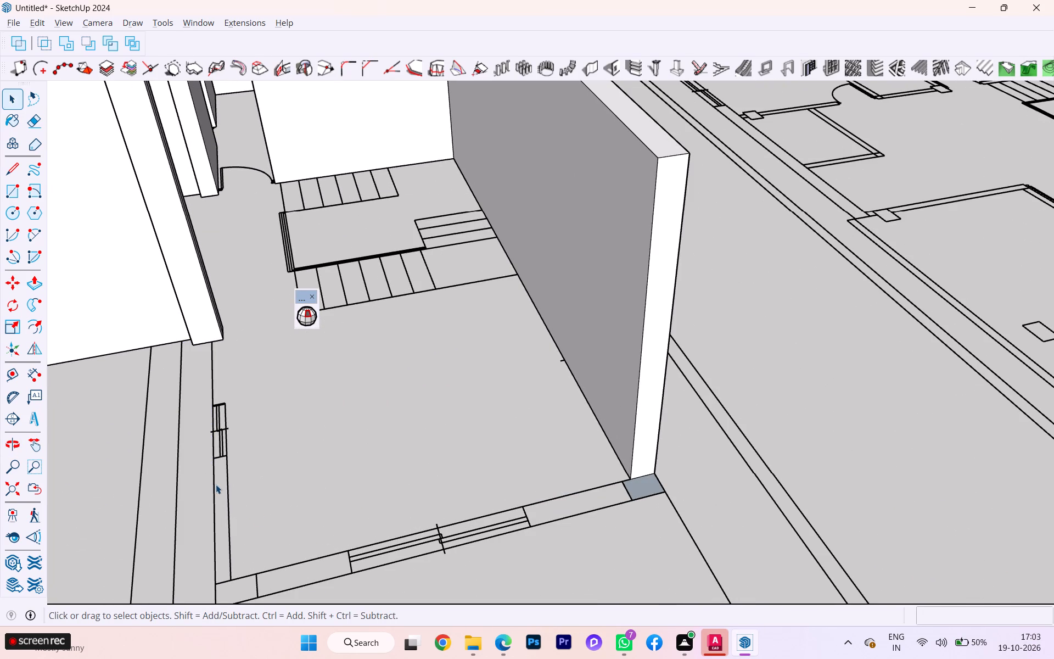
Draw a 4 1/2" by 7' 1 1/2" rectangle over the thin side wall outline, from its window's inner end to the front wall.
key("r")
scroll(222, 445, "up", 1)
scroll(222, 443, "down", 1)
scroll(221, 428, "up", 6)
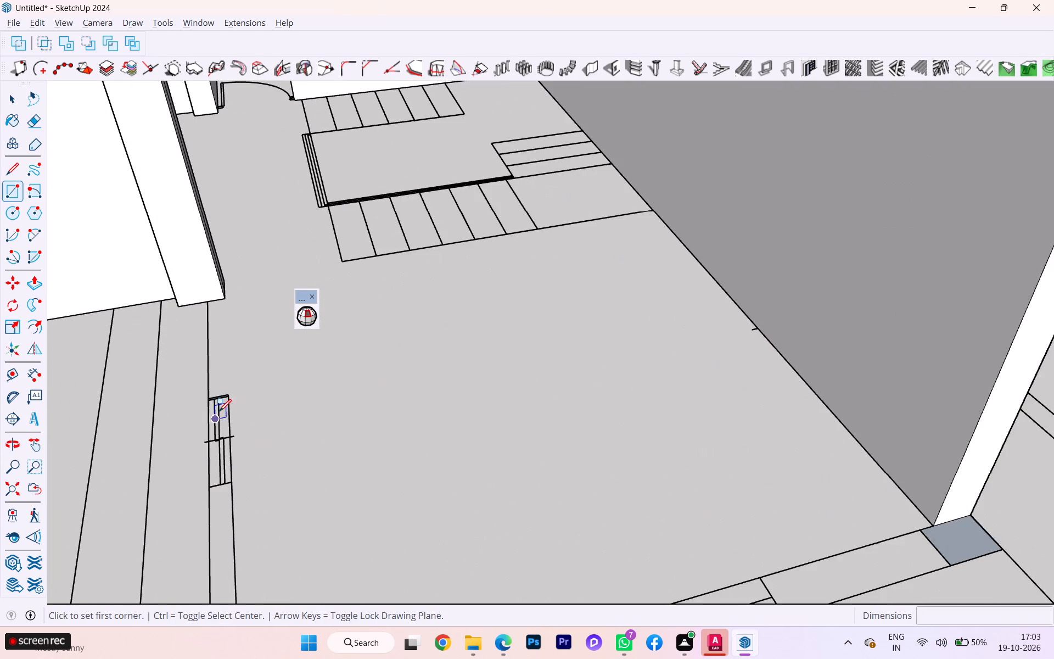
scroll(218, 407, "up", 3)
scroll(218, 407, "down", 1)
scroll(218, 407, "up", 2)
scroll(217, 407, "down", 1)
scroll(217, 407, "up", 2)
scroll(217, 407, "down", 3)
scroll(215, 407, "up", 2)
scroll(198, 404, "down", 2)
scroll(198, 404, "up", 1)
scroll(198, 404, "down", 5)
scroll(198, 404, "up", 10)
scroll(211, 396, "down", 4)
scroll(211, 396, "up", 10)
scroll(211, 396, "down", 3)
scroll(211, 396, "up", 11)
scroll(211, 395, "down", 2)
scroll(211, 395, "up", 1)
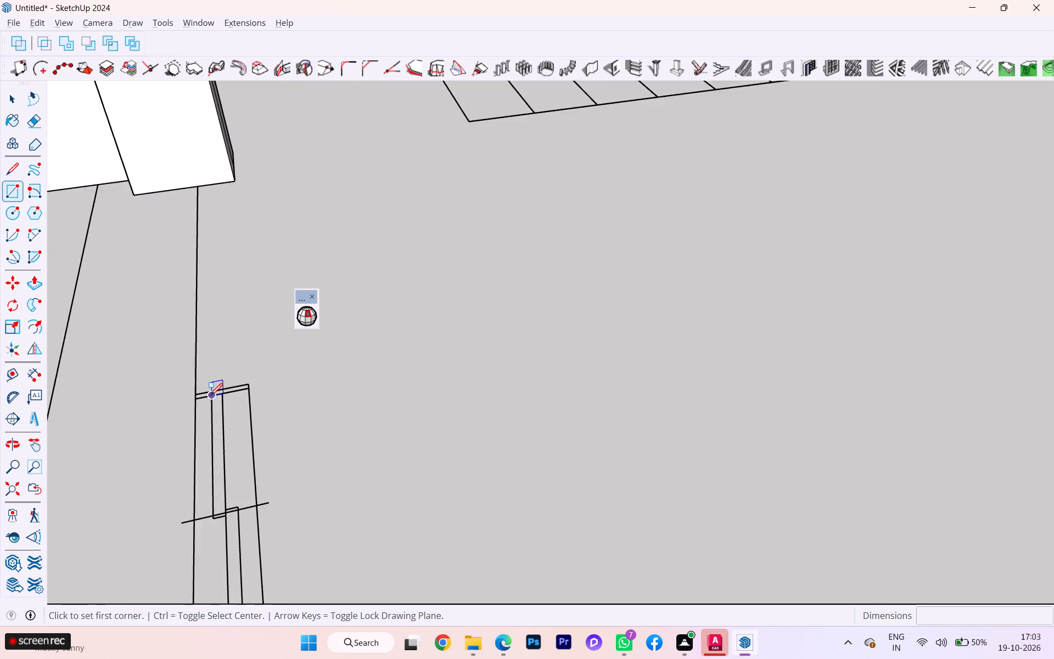
scroll(210, 395, "down", 1)
scroll(210, 395, "up", 2)
scroll(199, 390, "down", 4)
scroll(199, 390, "up", 8)
left_click(190, 395)
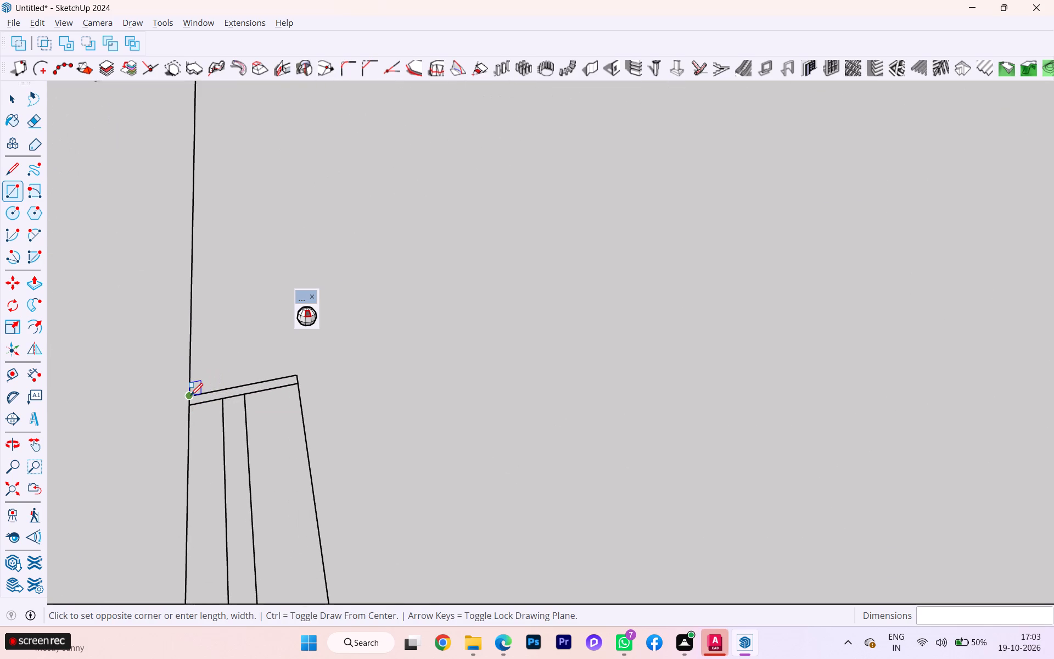
scroll(190, 395, "down", 10)
scroll(199, 411, "up", 6)
scroll(199, 411, "down", 3)
scroll(234, 422, "up", 2)
scroll(237, 425, "down", 1)
scroll(272, 475, "down", 5)
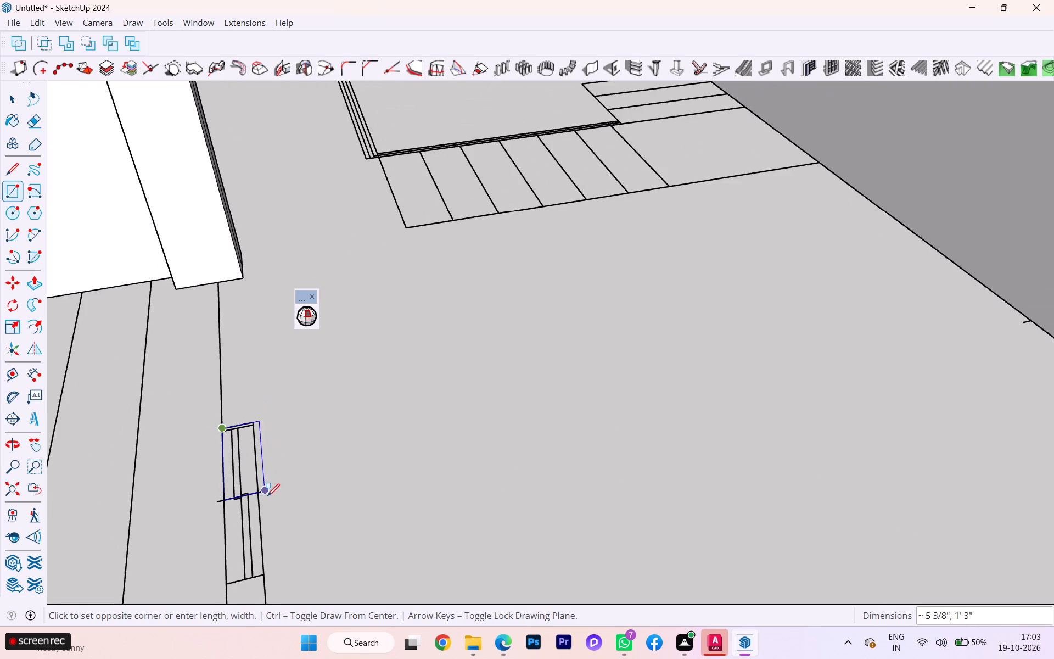
scroll(252, 468, "down", 7)
scroll(248, 463, "up", 1)
scroll(248, 462, "down", 2)
scroll(245, 444, "up", 1)
scroll(245, 444, "down", 8)
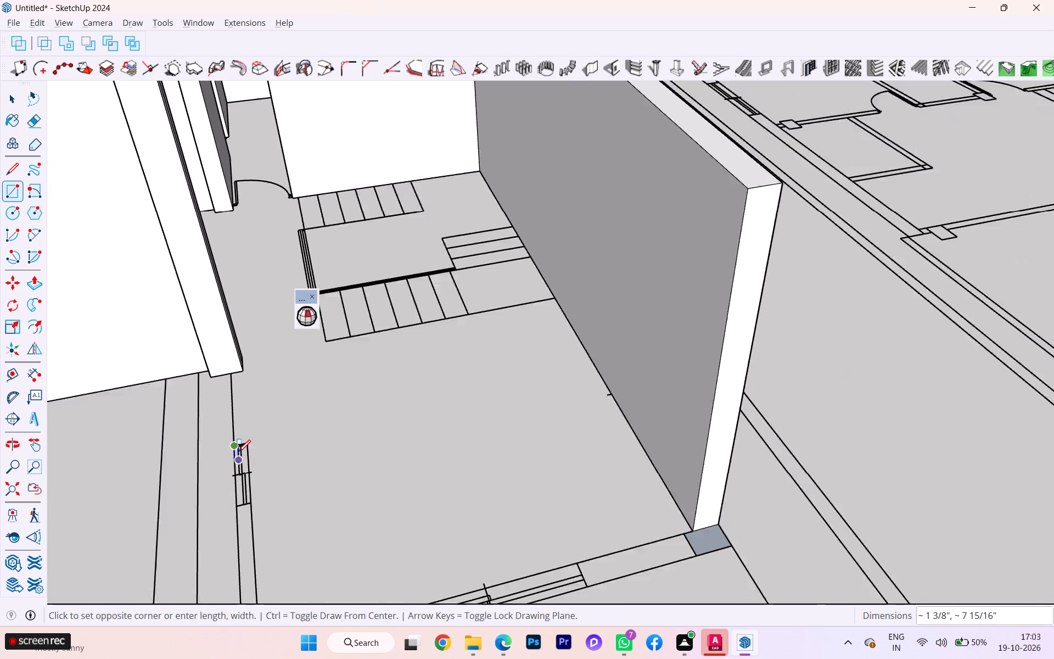
scroll(261, 499, "down", 1)
scroll(261, 498, "up", 1)
scroll(260, 498, "down", 5)
scroll(265, 581, "up", 1)
scroll(265, 582, "down", 1)
scroll(255, 567, "up", 3)
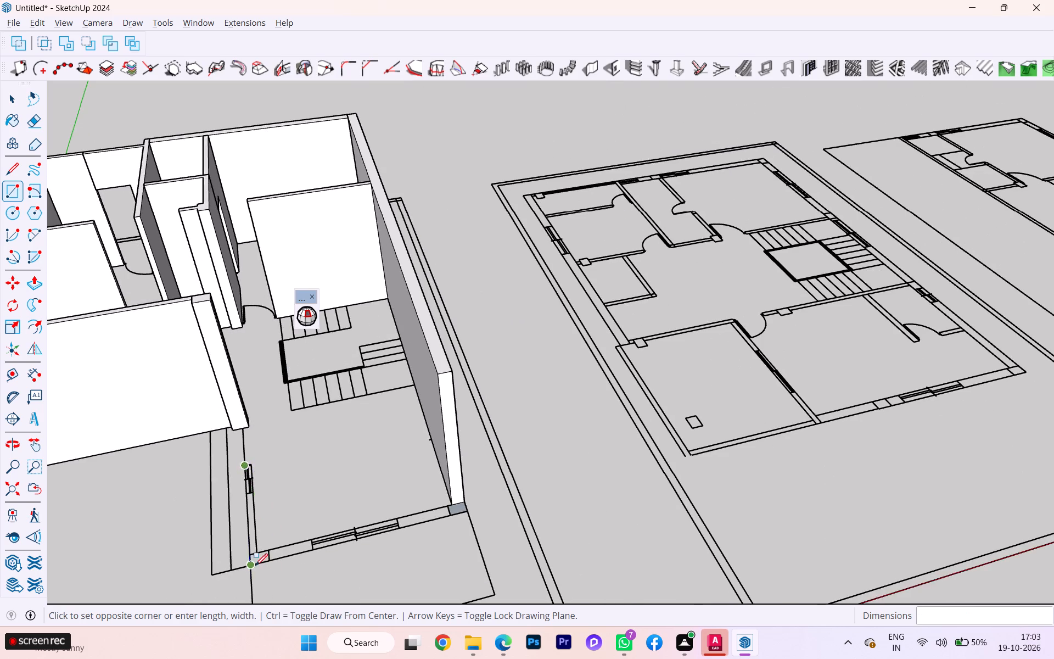
scroll(255, 566, "up", 10)
scroll(255, 564, "down", 2)
scroll(255, 564, "up", 5)
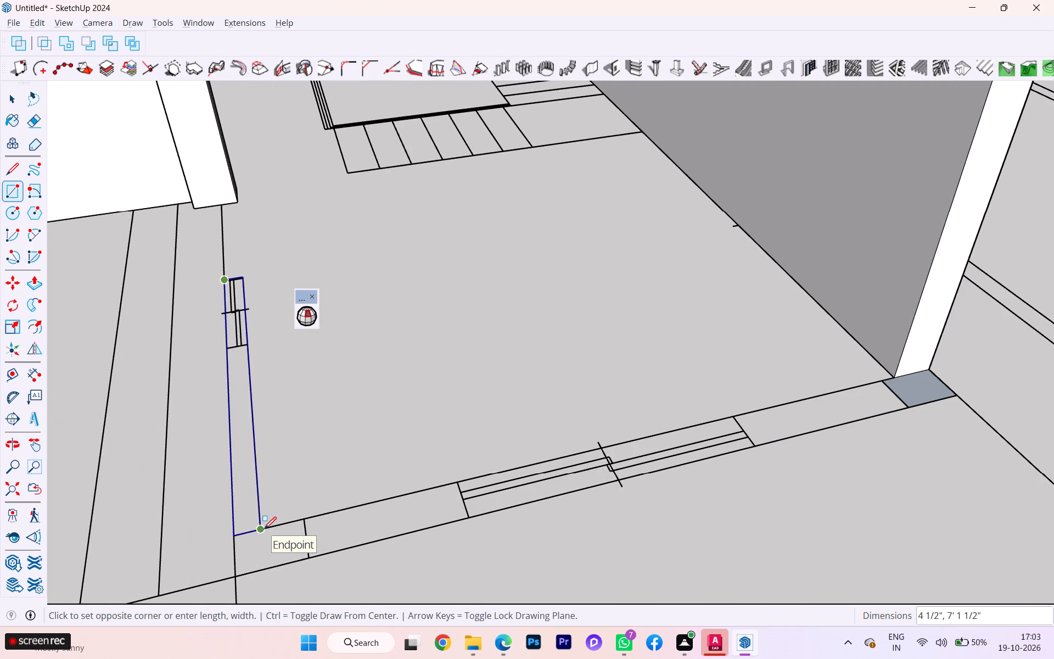
scroll(264, 529, "down", 1)
scroll(264, 529, "up", 7)
scroll(264, 529, "down", 1)
scroll(264, 529, "up", 1)
left_click(264, 529)
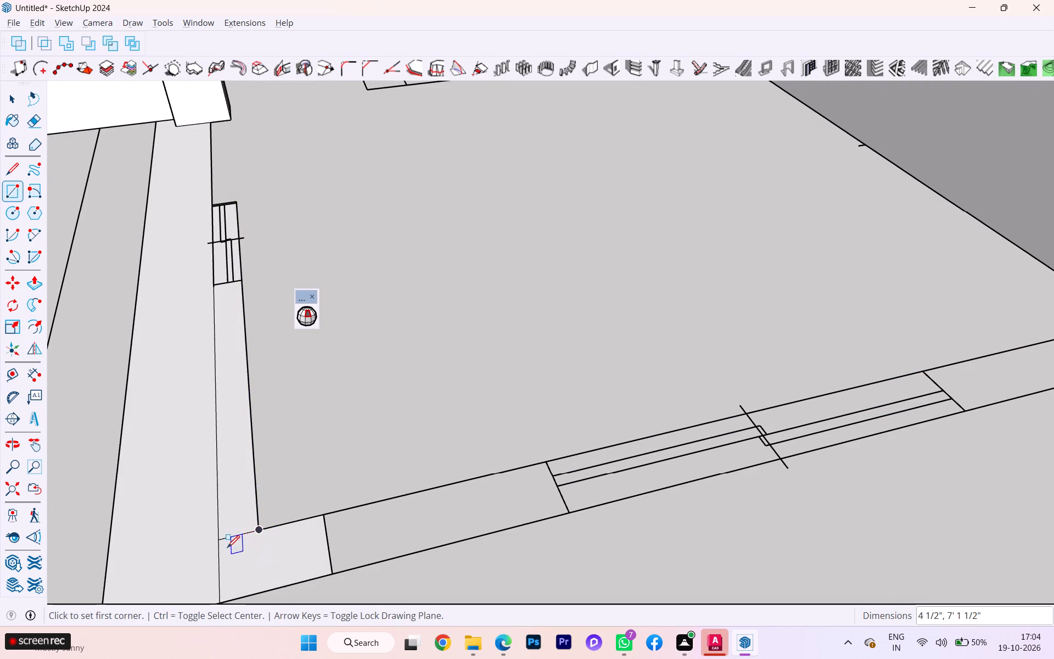
Draw a 12' 1 1/2" by 9" rectangle over the front wall outline, from the thin side wall to the outer corner at the long side wall.
left_click(223, 543)
scroll(306, 566, "down", 7)
scroll(291, 579, "up", 3)
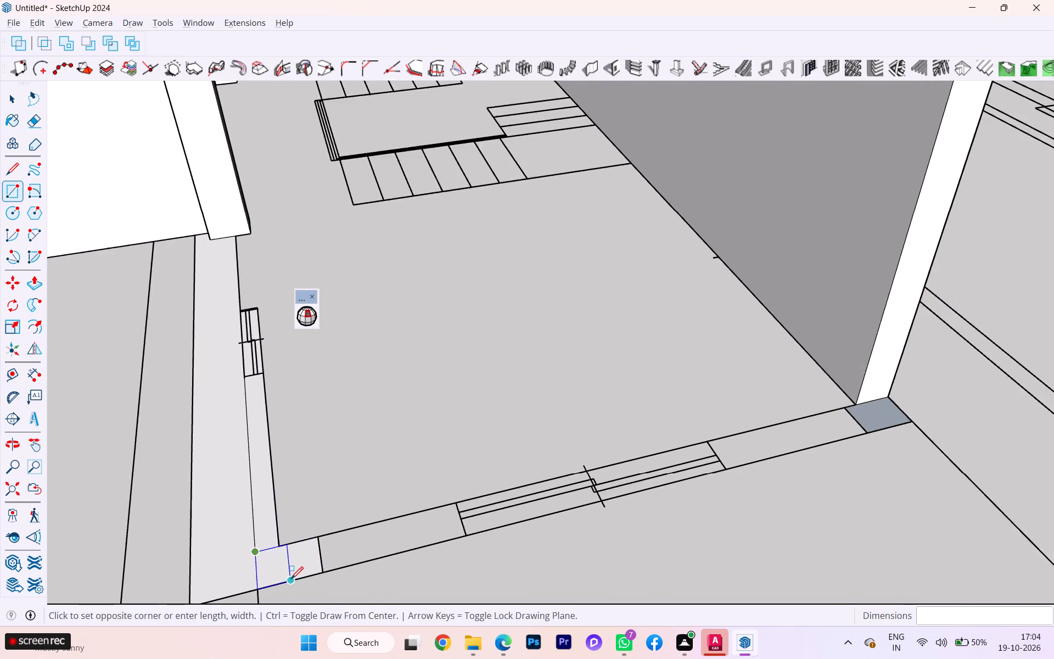
scroll(391, 564, "down", 2)
scroll(391, 564, "up", 1)
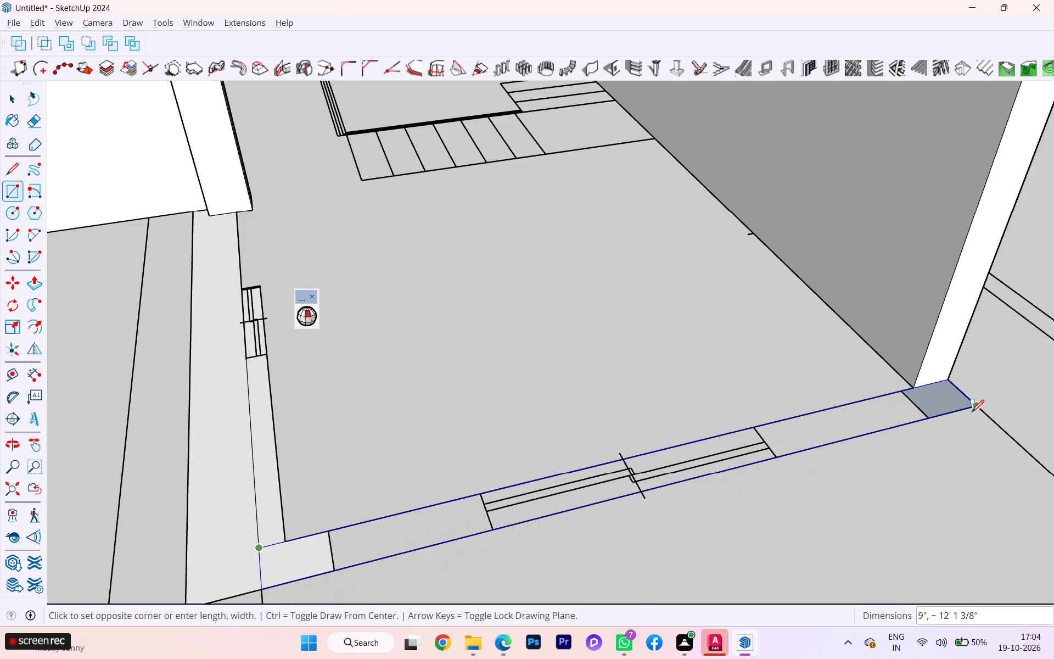
scroll(975, 409, "up", 2)
scroll(975, 409, "down", 2)
scroll(975, 409, "up", 7)
scroll(985, 408, "down", 5)
scroll(977, 406, "up", 2)
scroll(968, 404, "down", 4)
scroll(968, 404, "up", 6)
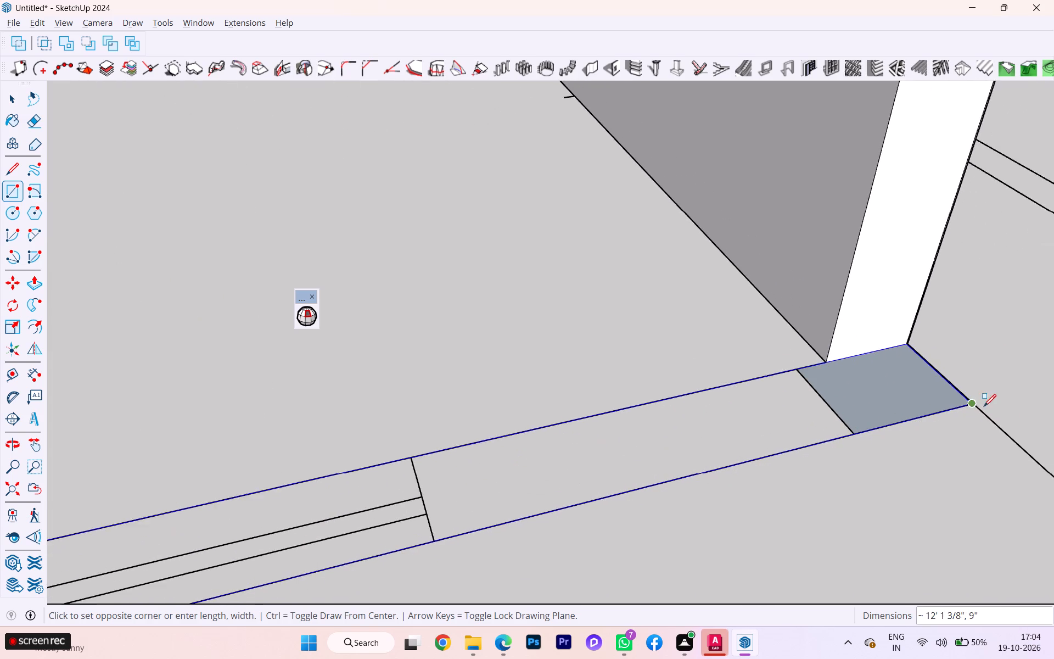
scroll(984, 406, "up", 9)
scroll(984, 408, "down", 1)
scroll(983, 408, "up", 2)
scroll(981, 408, "down", 1)
scroll(980, 409, "up", 3)
scroll(971, 409, "down", 1)
scroll(969, 409, "up", 6)
scroll(938, 407, "down", 2)
scroll(938, 407, "up", 8)
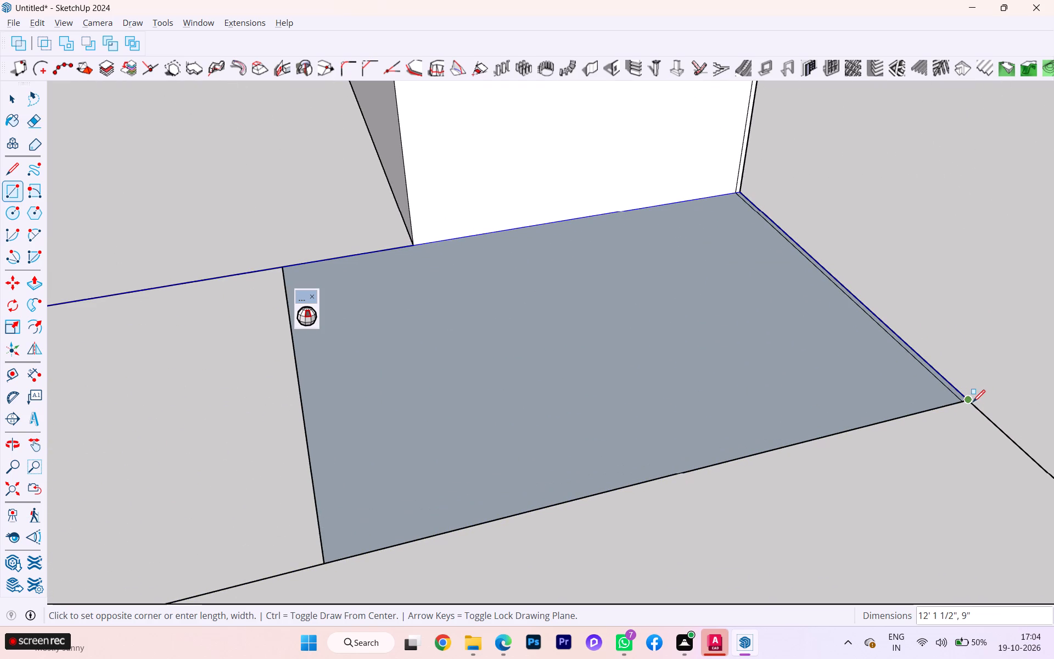
left_click(972, 403)
key("space")
scroll(720, 444, "down", 3)
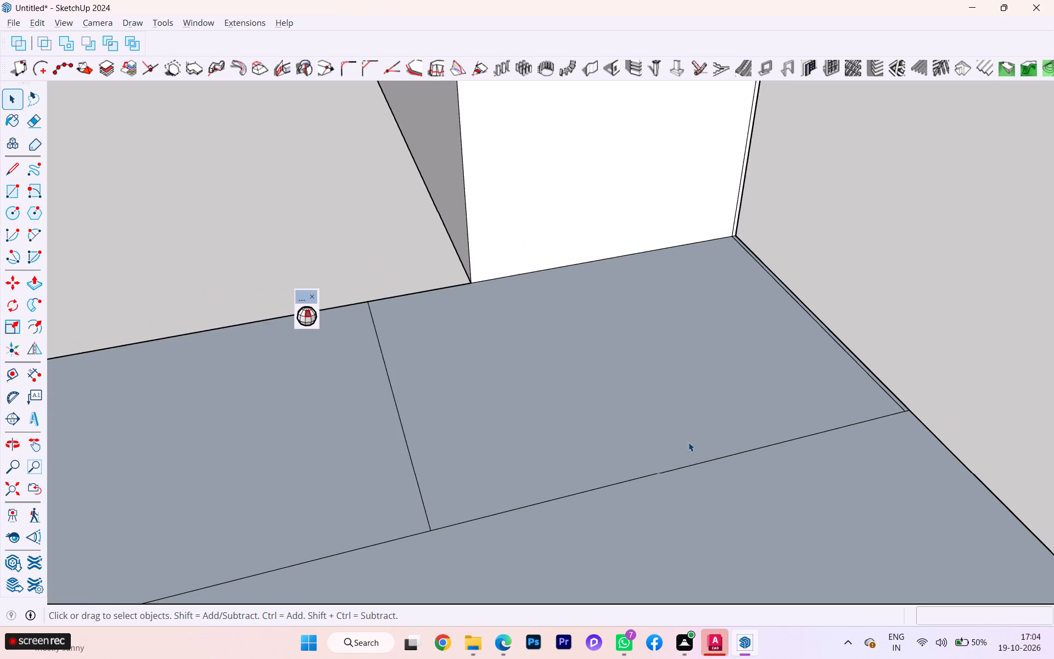
Delete the floor face covering the deck area in front of the front wall outline.
scroll(677, 440, "down", 7)
scroll(657, 452, "up", 1)
scroll(657, 452, "down", 1)
scroll(657, 453, "up", 1)
scroll(655, 460, "down", 7)
scroll(610, 478, "up", 2)
scroll(610, 478, "down", 1)
scroll(610, 479, "up", 4)
scroll(610, 479, "down", 4)
scroll(580, 478, "up", 1)
scroll(579, 478, "down", 3)
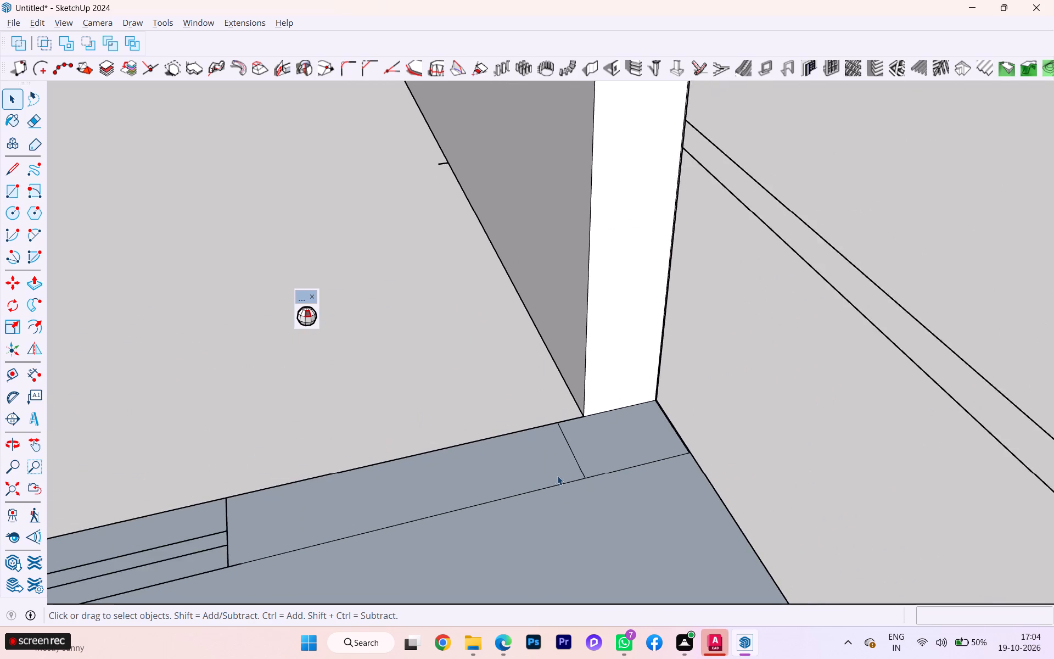
scroll(557, 476, "down", 3)
scroll(508, 461, "up", 1)
scroll(504, 461, "down", 3)
scroll(498, 462, "up", 1)
scroll(497, 462, "down", 1)
scroll(710, 417, "down", 3)
scroll(721, 417, "up", 3)
scroll(721, 417, "down", 6)
left_click(705, 513)
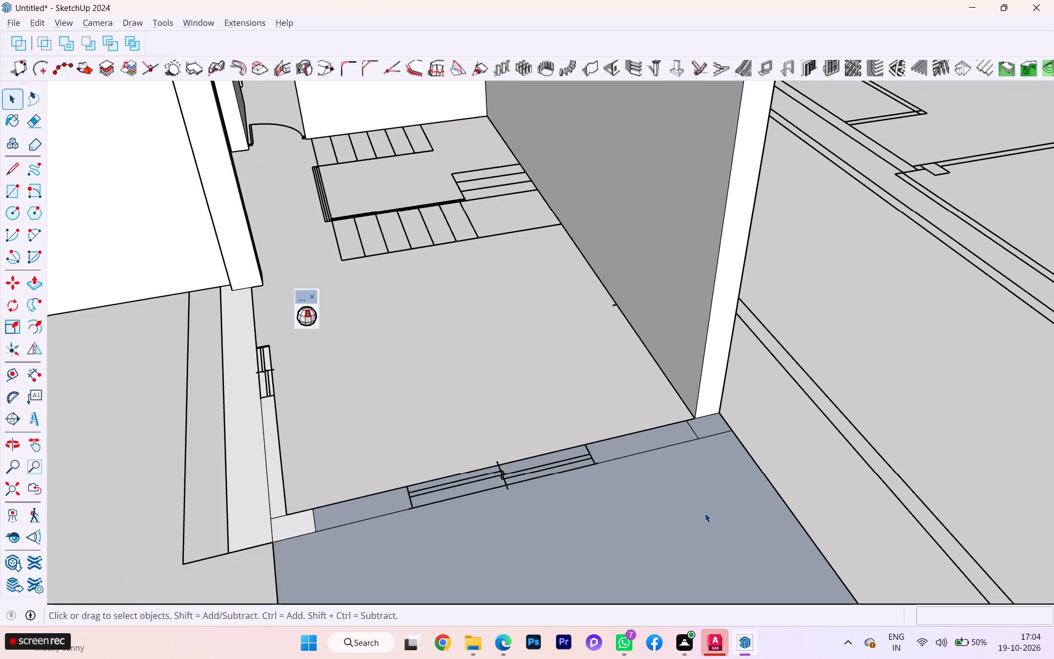
key("Delete")
Reverse the front wall's base faces, both the corner piece at the long side wall and the long piece containing the window.
scroll(749, 428, "down", 3)
scroll(748, 428, "up", 6)
scroll(720, 426, "down", 1)
scroll(720, 426, "up", 1)
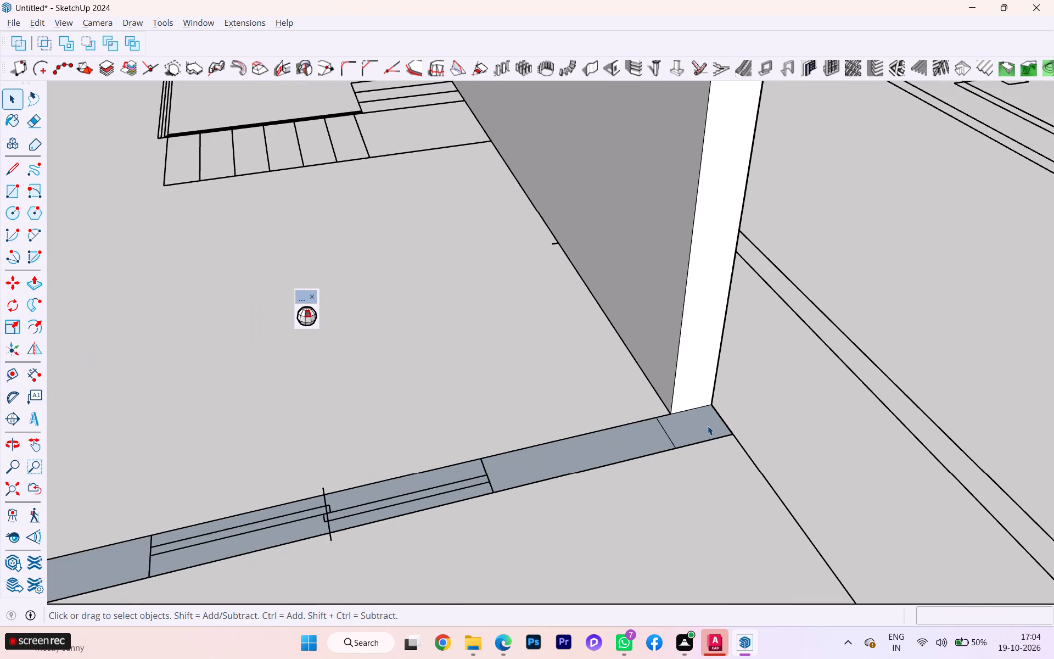
left_click(705, 426)
right_click(704, 426)
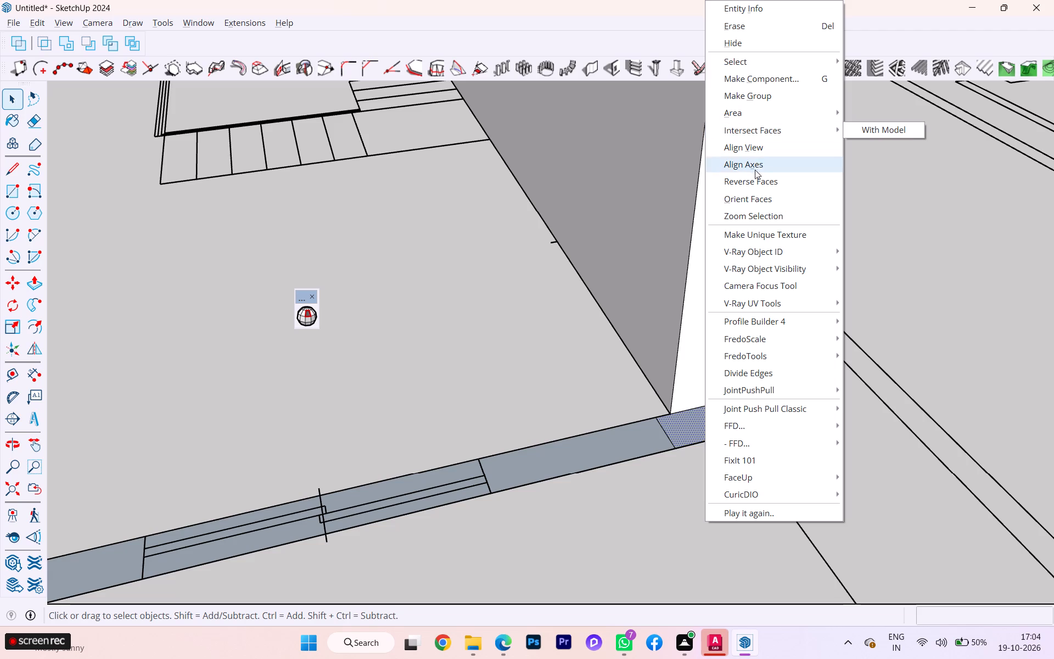
left_click(749, 183)
left_click(617, 450)
right_click(617, 450)
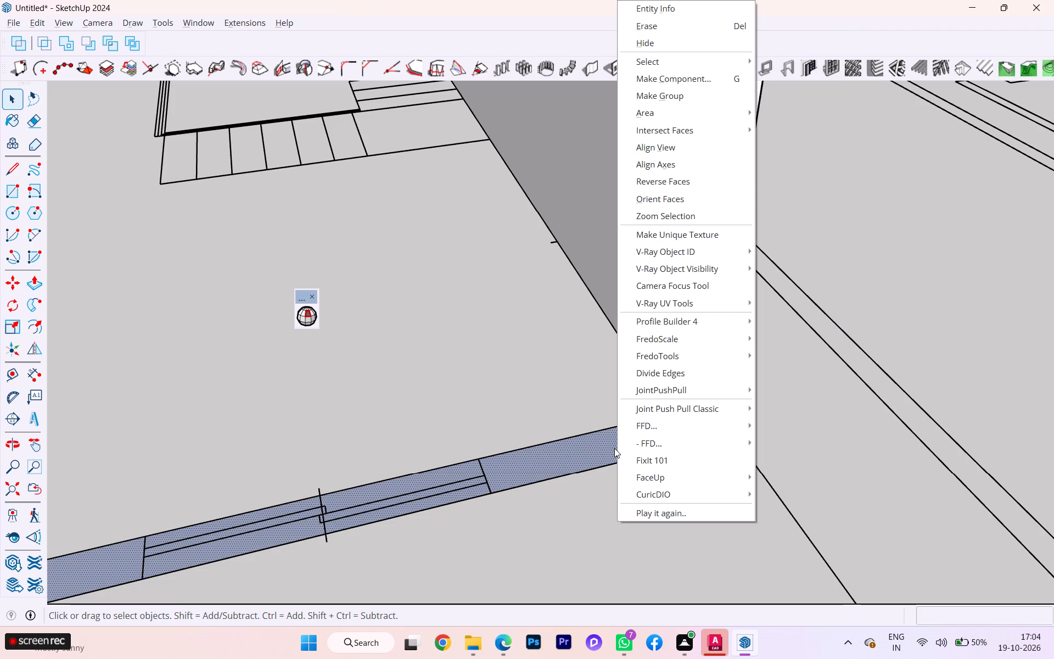
left_click(685, 181)
Reverse the thin sliver face at the front wall's outer corner and erase the line separating it from the corner piece.
scroll(497, 483, "down", 2)
scroll(699, 447, "up", 6)
scroll(702, 446, "down", 2)
scroll(702, 446, "up", 7)
scroll(702, 445, "down", 1)
scroll(702, 445, "up", 7)
scroll(692, 440, "down", 1)
scroll(691, 440, "up", 4)
scroll(689, 439, "down", 1)
scroll(688, 438, "up", 1)
middle_click_drag(680, 429, 606, 478)
scroll(642, 457, "up", 1)
scroll(642, 457, "down", 3)
scroll(642, 457, "up", 3)
scroll(642, 457, "down", 1)
scroll(642, 457, "up", 4)
scroll(641, 455, "down", 2)
scroll(641, 455, "up", 2)
scroll(640, 454, "down", 2)
scroll(640, 452, "up", 1)
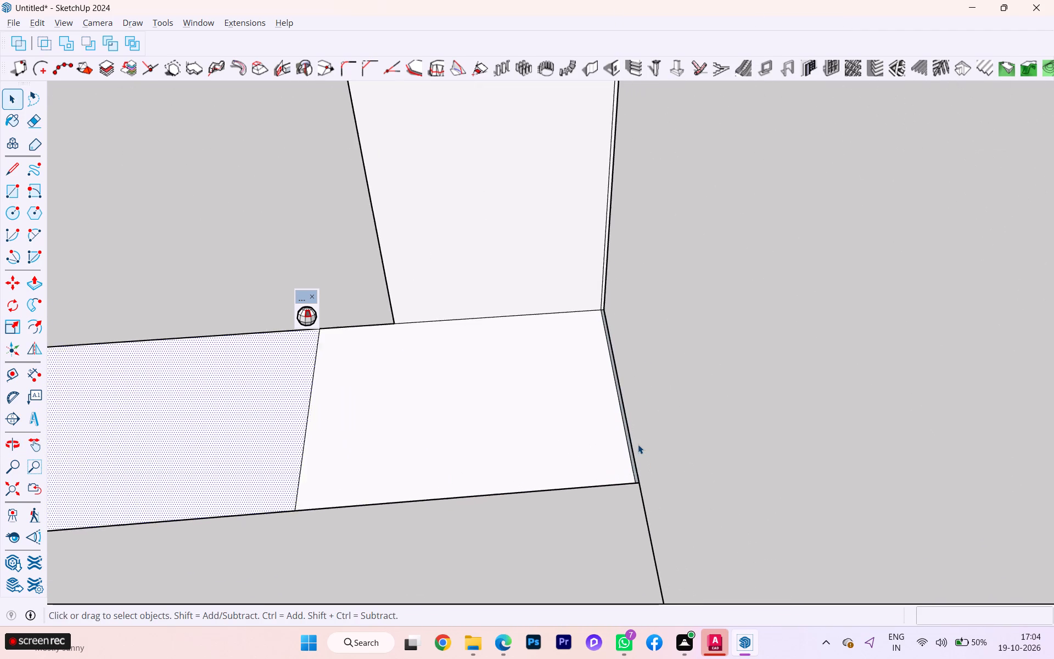
scroll(638, 444, "down", 4)
scroll(638, 444, "up", 12)
scroll(630, 471, "down", 2)
scroll(630, 471, "up", 4)
scroll(630, 471, "down", 1)
left_click(630, 471)
right_click(630, 471)
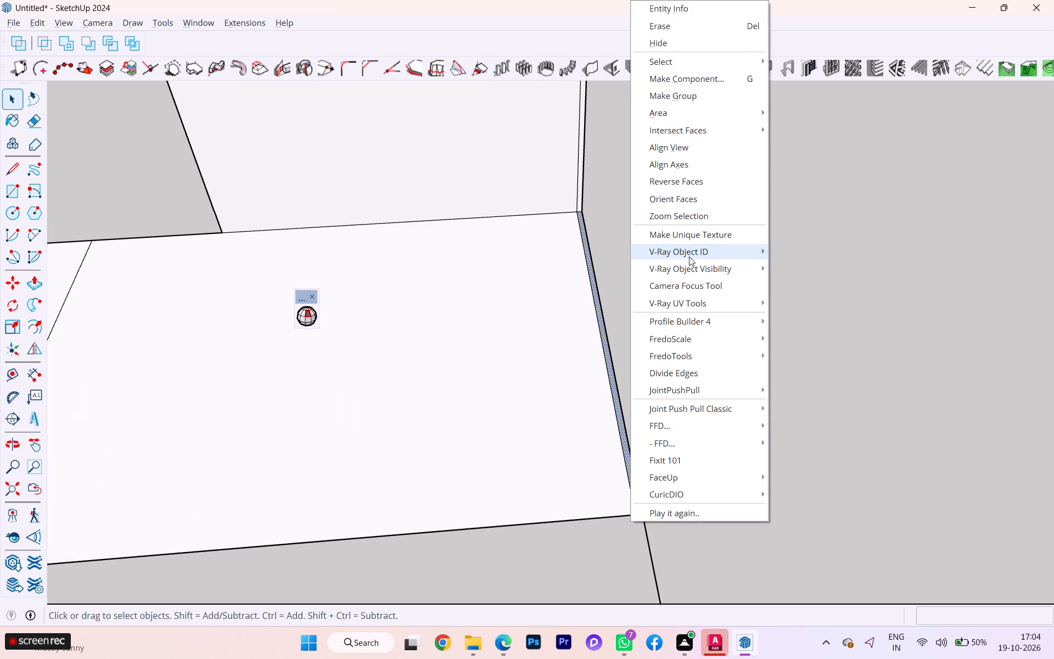
left_click(691, 187)
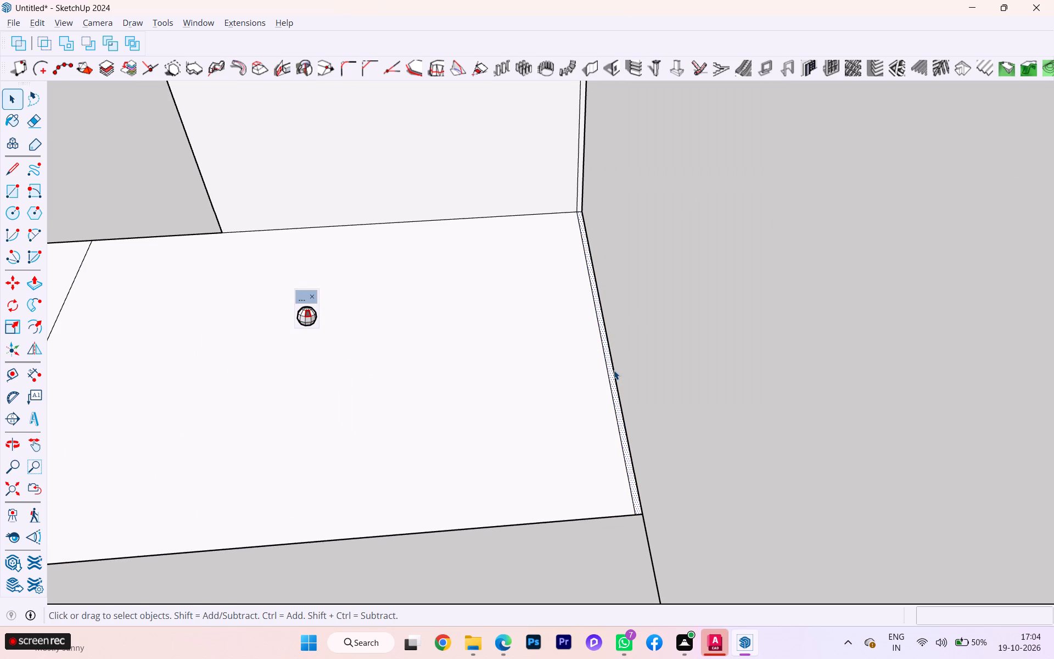
key("e")
left_click(613, 392)
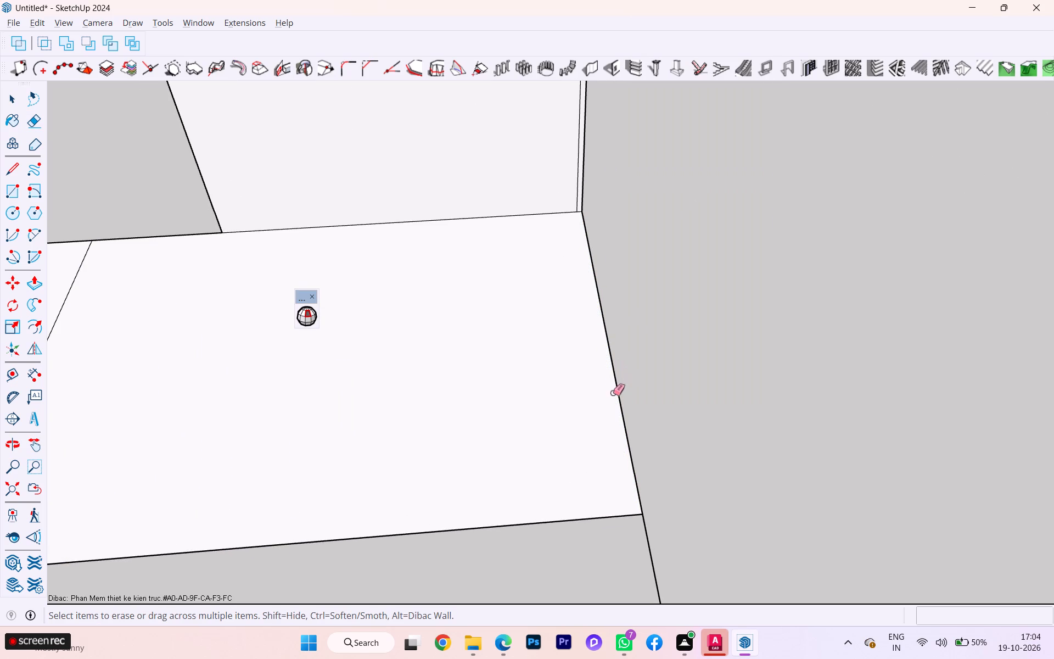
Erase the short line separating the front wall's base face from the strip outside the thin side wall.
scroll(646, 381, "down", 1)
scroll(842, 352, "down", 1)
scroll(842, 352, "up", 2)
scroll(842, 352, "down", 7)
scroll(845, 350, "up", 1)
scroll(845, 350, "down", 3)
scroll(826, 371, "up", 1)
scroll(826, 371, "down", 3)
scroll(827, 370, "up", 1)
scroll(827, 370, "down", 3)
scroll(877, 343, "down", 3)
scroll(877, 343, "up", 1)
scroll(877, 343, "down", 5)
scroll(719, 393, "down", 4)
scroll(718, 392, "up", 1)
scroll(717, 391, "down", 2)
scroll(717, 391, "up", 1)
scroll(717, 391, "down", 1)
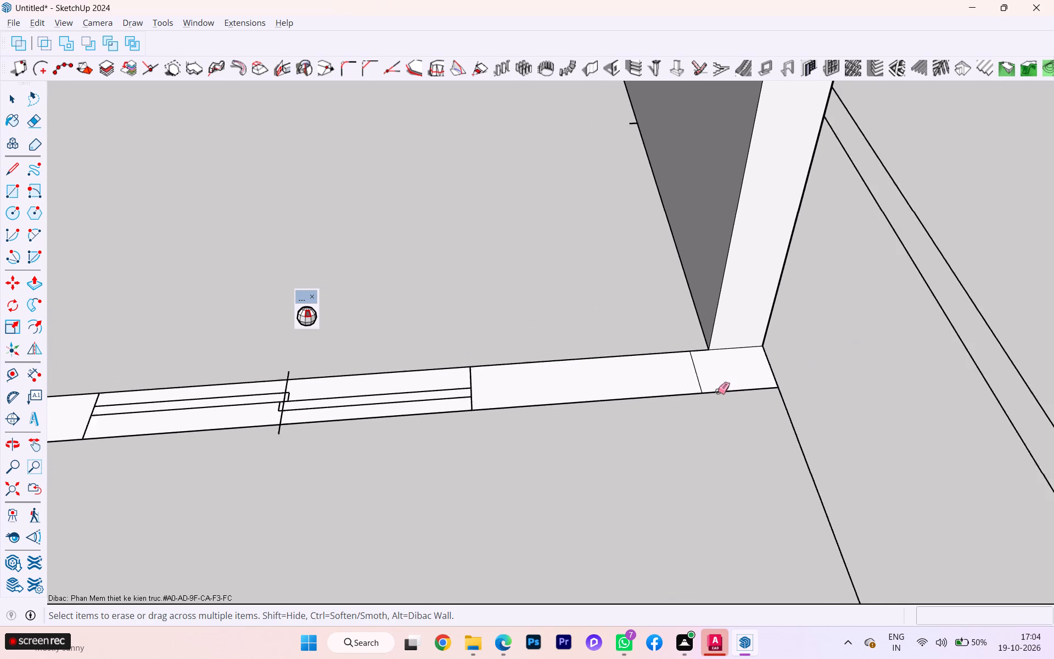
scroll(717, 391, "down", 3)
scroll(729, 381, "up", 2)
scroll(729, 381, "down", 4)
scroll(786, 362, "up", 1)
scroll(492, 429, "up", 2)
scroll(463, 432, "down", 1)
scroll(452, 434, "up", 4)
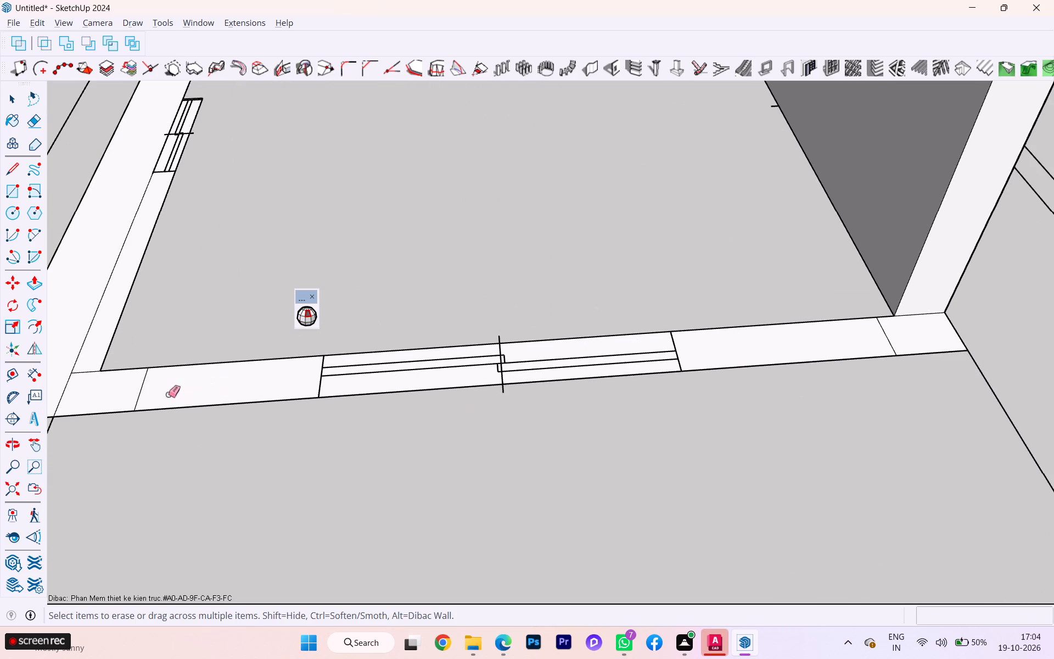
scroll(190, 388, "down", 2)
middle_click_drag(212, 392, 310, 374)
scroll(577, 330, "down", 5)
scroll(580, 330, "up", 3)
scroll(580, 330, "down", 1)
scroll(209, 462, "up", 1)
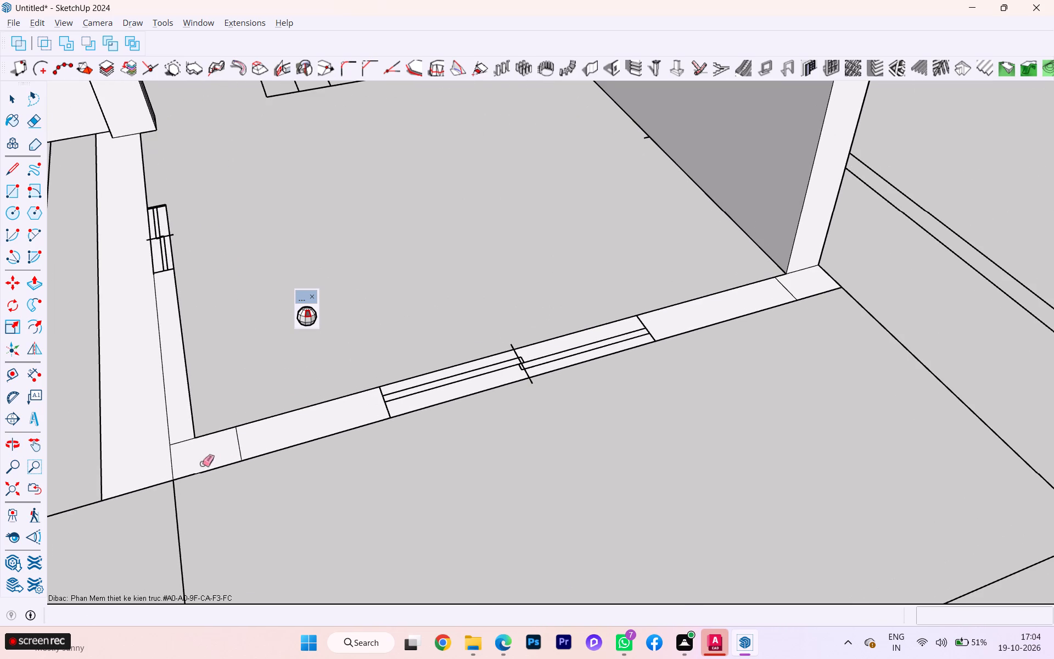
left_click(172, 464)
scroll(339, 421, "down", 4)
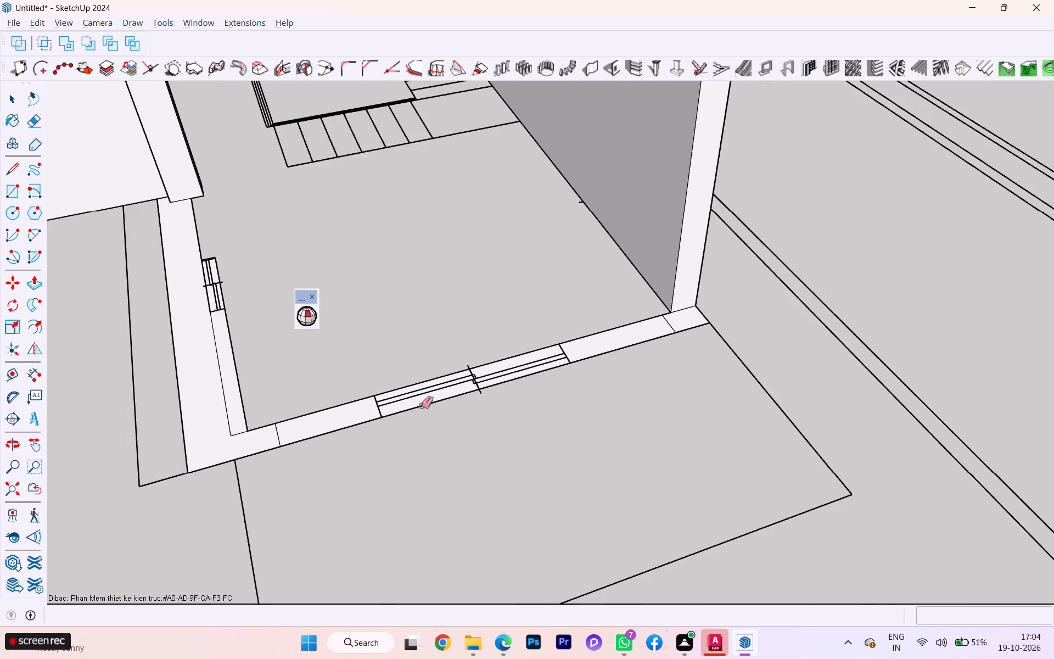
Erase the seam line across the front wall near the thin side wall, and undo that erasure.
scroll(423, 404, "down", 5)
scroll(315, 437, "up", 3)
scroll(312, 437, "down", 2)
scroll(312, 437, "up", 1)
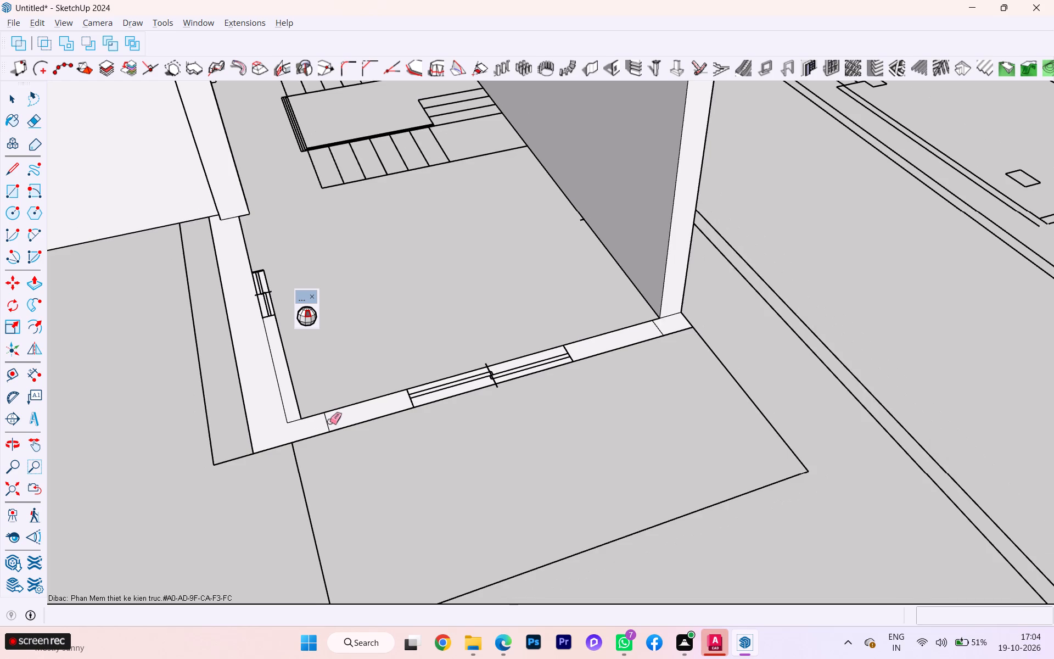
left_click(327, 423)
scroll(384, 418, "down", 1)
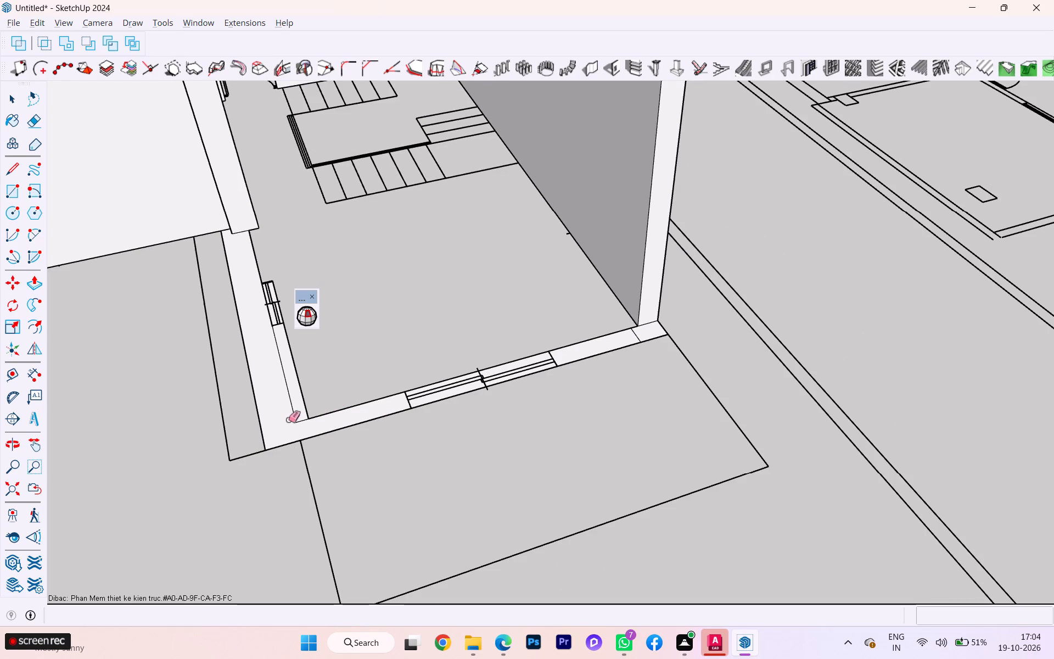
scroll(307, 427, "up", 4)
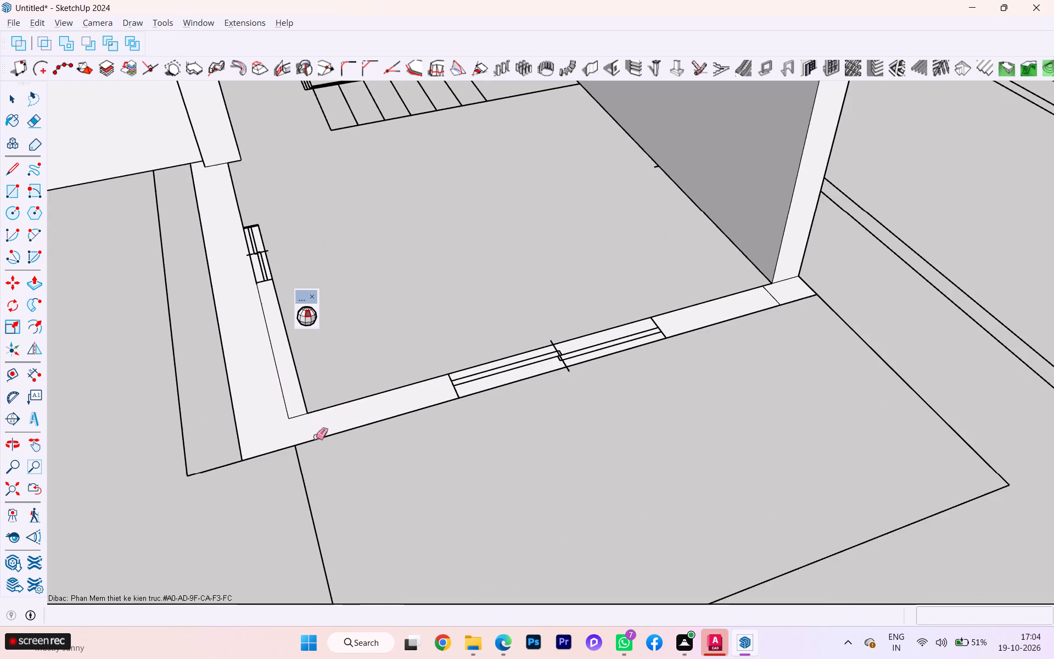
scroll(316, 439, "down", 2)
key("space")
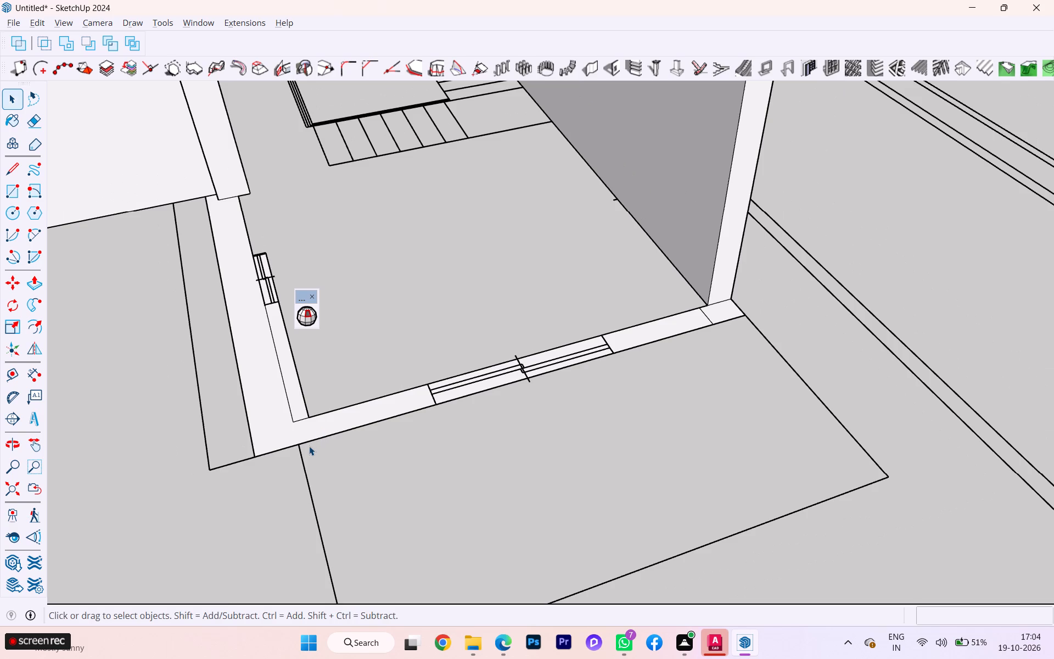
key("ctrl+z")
Draw a 9" line across the front wall's end, continuing the thin side wall's outer edge to the front wall's outer edge.
scroll(312, 426, "up", 2)
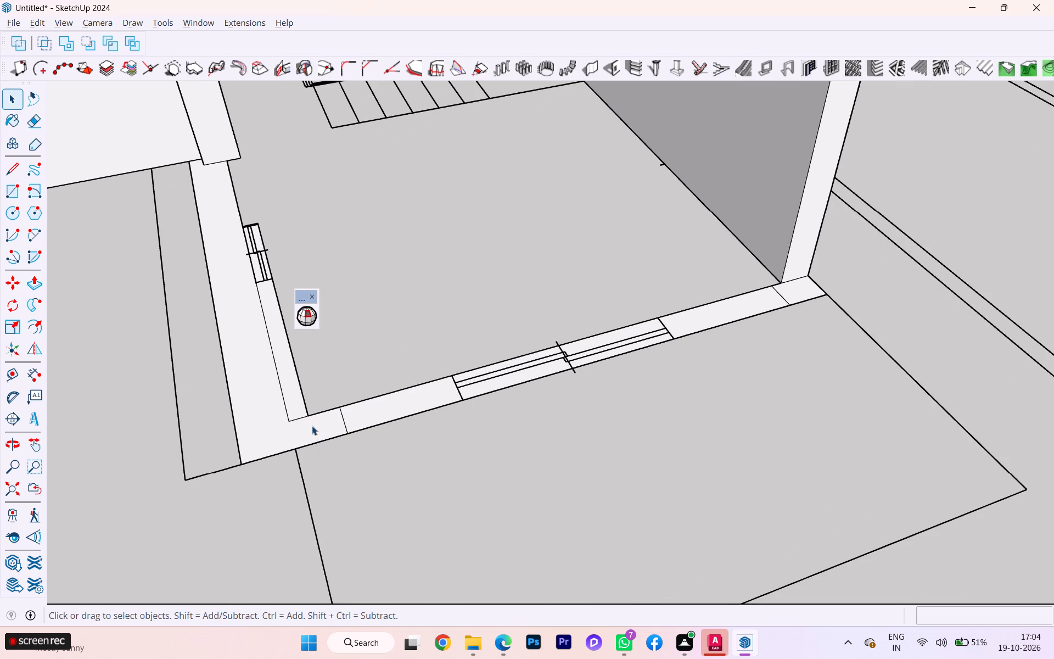
key("l")
key("Return")
scroll(312, 426, "down", 2)
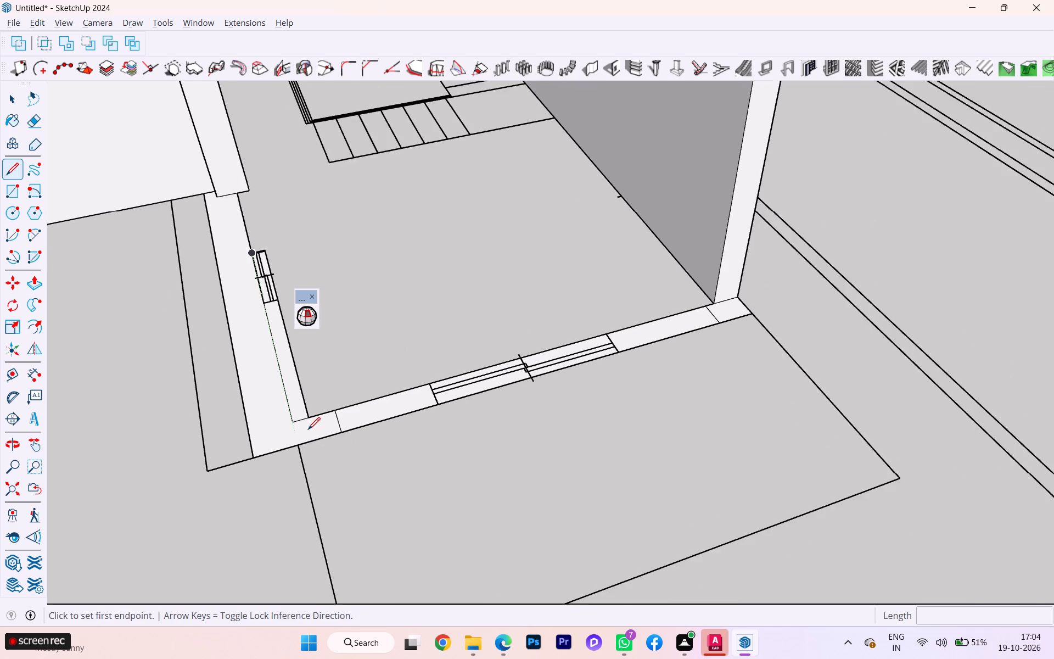
scroll(308, 429, "down", 1)
scroll(308, 429, "up", 1)
scroll(308, 429, "down", 4)
left_click(292, 422)
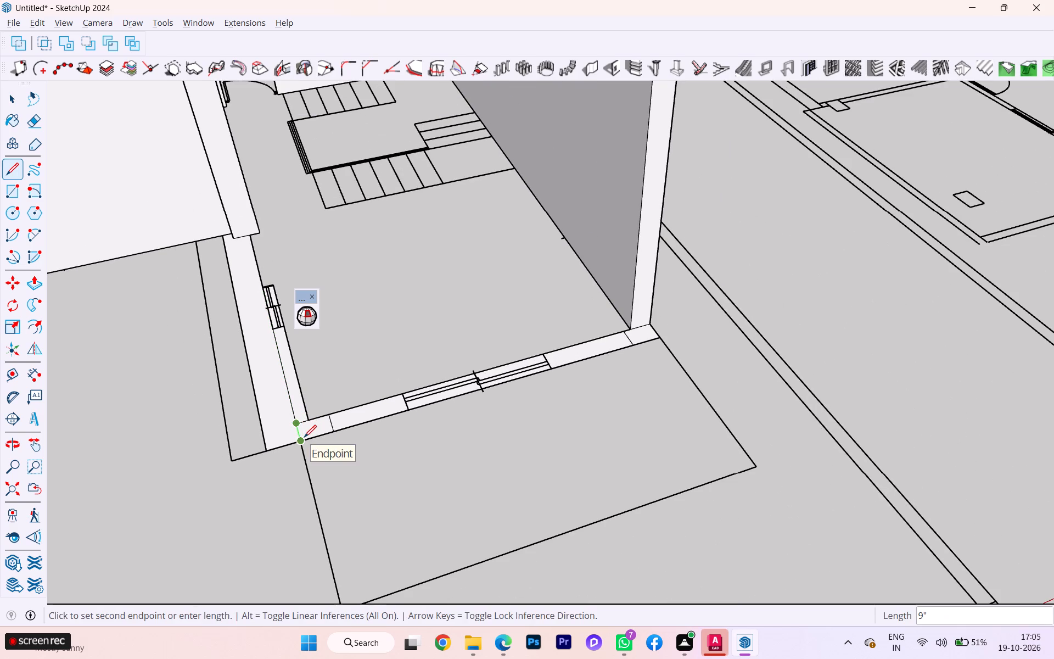
left_click(304, 437)
key("space")
Erase the line between the thin side wall and front wall base faces, plus the nearby seam across the front wall.
scroll(304, 435, "up", 1)
scroll(305, 433, "down", 1)
scroll(305, 432, "up", 7)
scroll(309, 423, "down", 1)
scroll(309, 423, "up", 5)
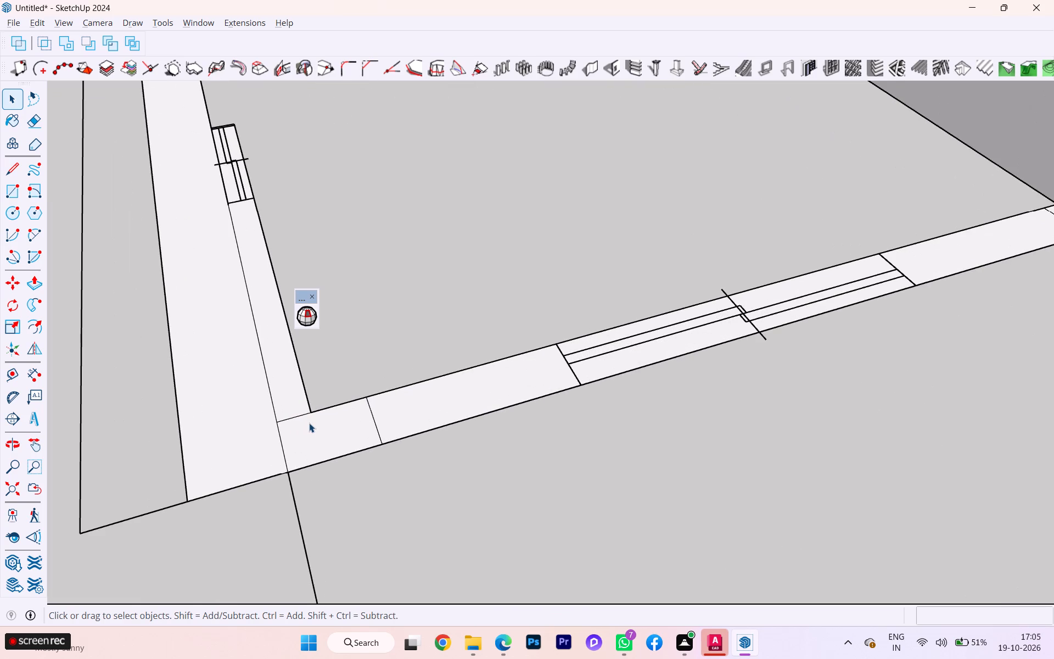
key("e")
left_click(294, 416)
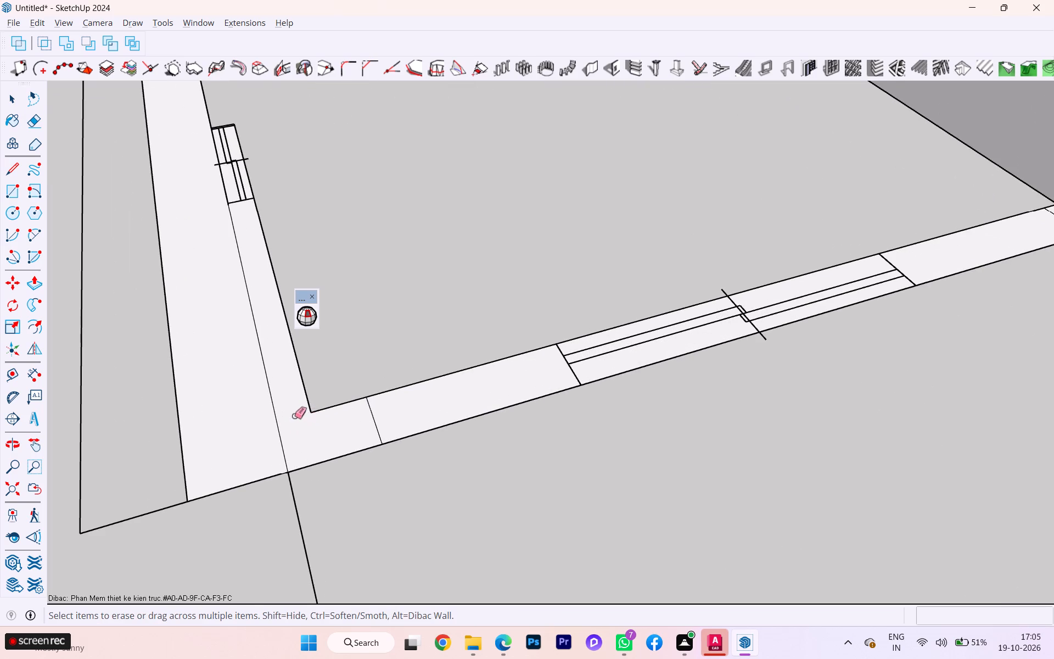
left_click(372, 419)
key("space")
Delete the leftover floor face in the strip along the thin side wall's outer edge.
left_click(213, 471)
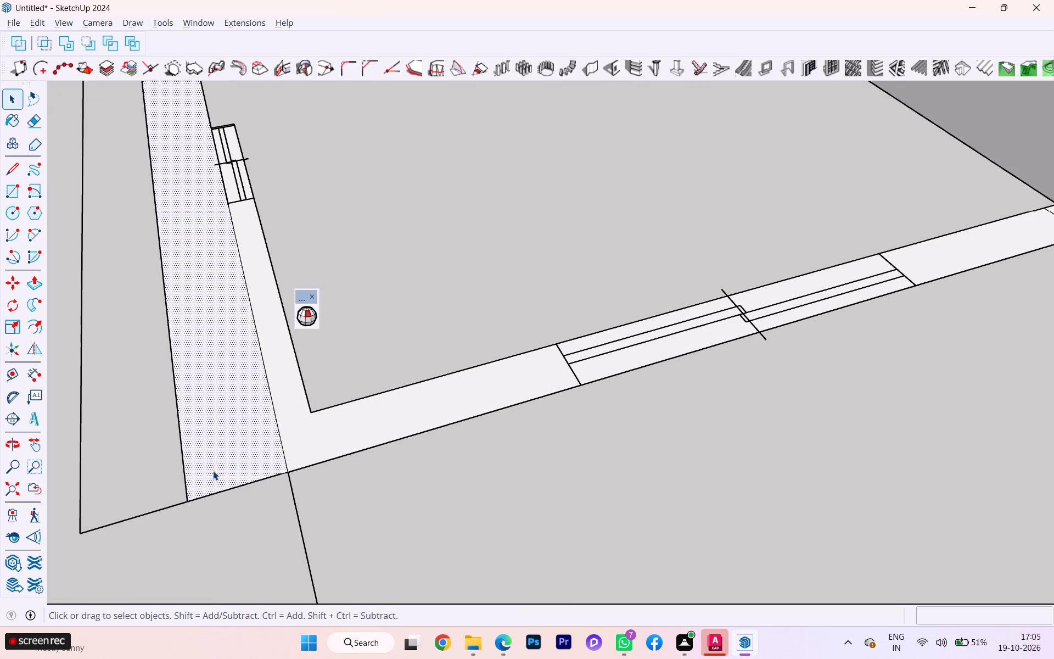
key("Delete")
scroll(264, 467, "down", 2)
scroll(300, 471, "up", 1)
scroll(307, 472, "down", 11)
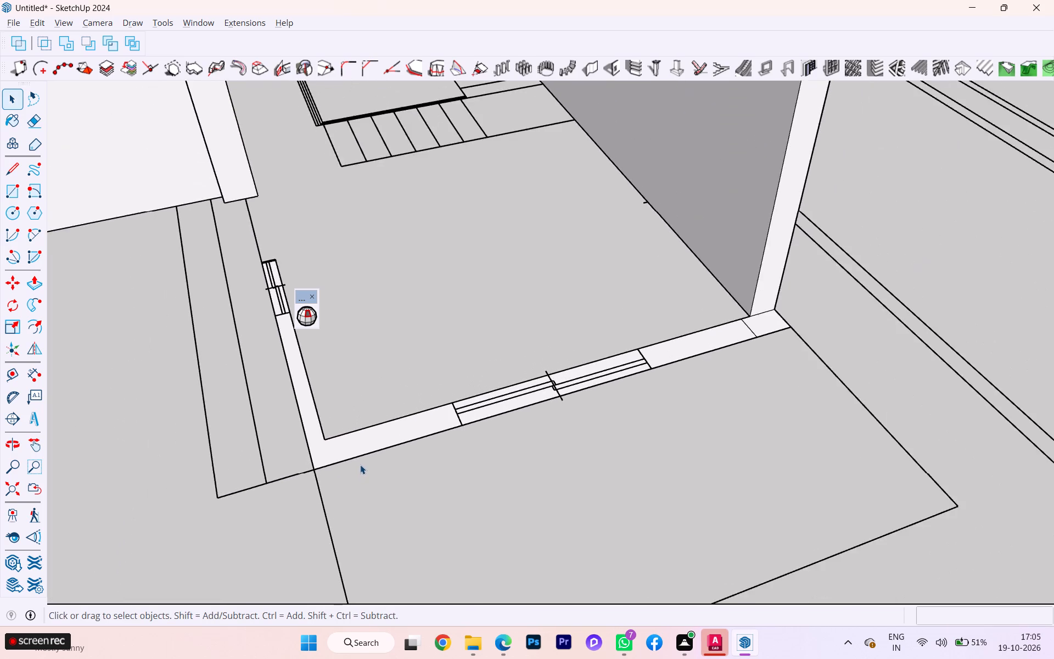
scroll(360, 465, "down", 2)
scroll(360, 465, "up", 1)
scroll(360, 465, "down", 2)
Switch to the PDF workbook, examine the Exercise 42 ground and upper floor plans, and return to the SketchUp model.
key("alt+Tab")
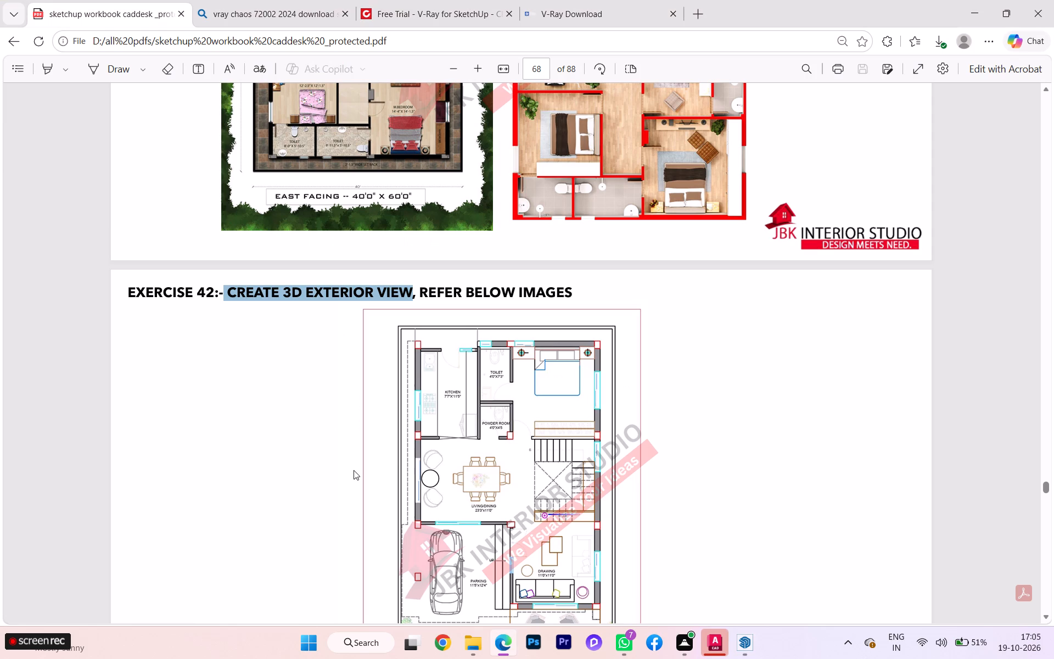
scroll(514, 449, "down", 1)
scroll(517, 449, "up", 1)
scroll(517, 450, "down", 1)
scroll(517, 451, "up", 2)
scroll(517, 451, "down", 1)
scroll(517, 451, "up", 4)
scroll(517, 448, "down", 4)
scroll(517, 448, "up", 11)
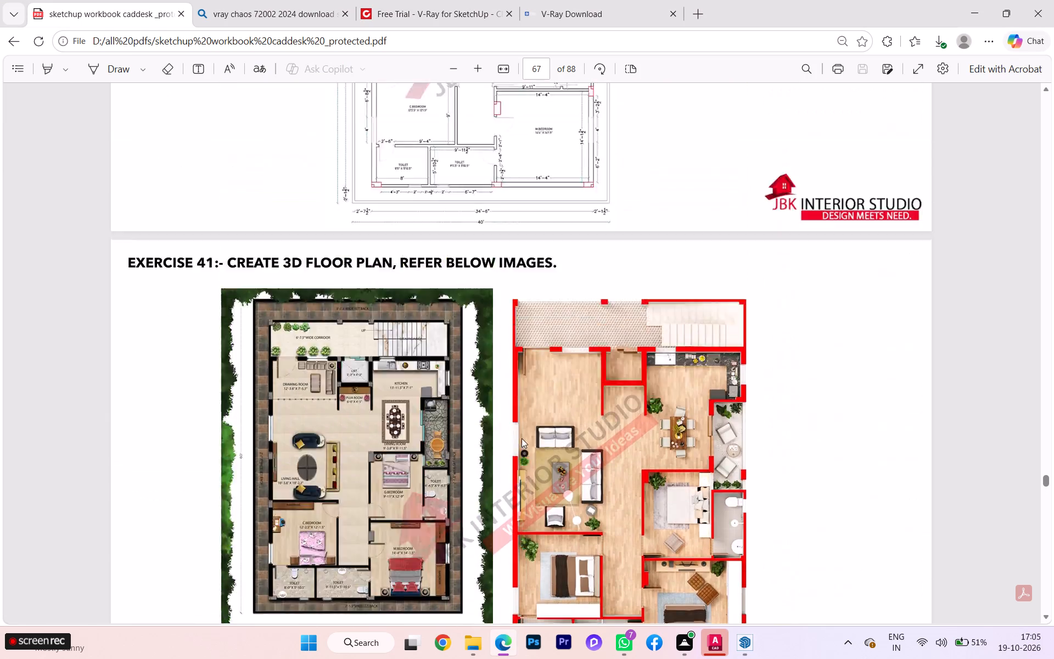
scroll(522, 438, "down", 6)
scroll(525, 446, "up", 1)
scroll(528, 451, "down", 2)
scroll(528, 451, "up", 1)
scroll(528, 451, "down", 11)
scroll(532, 455, "up", 3)
scroll(532, 455, "down", 3)
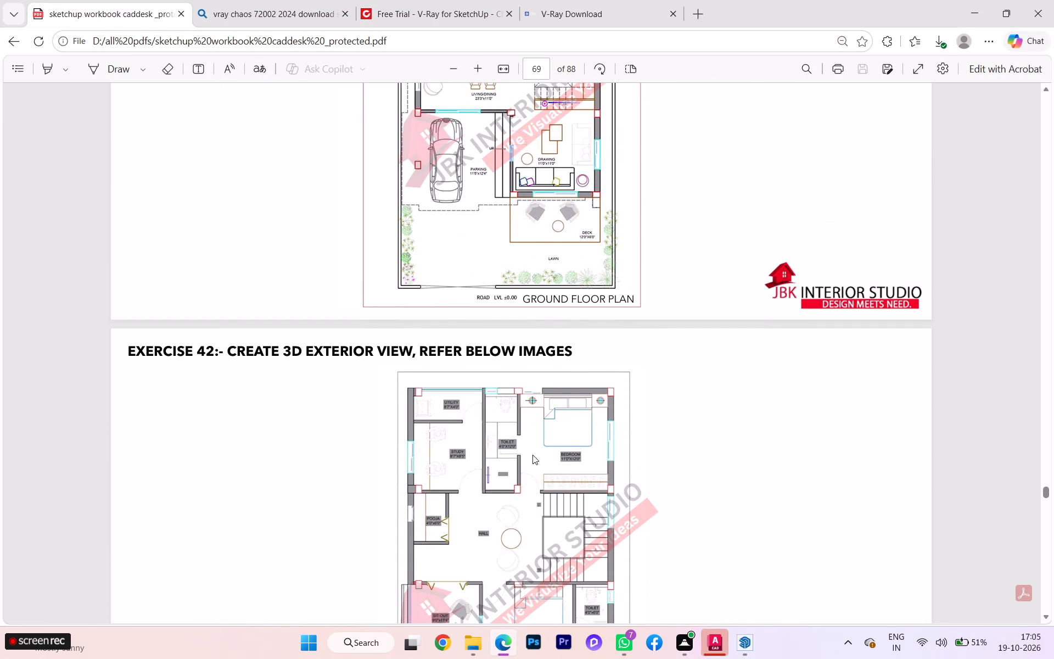
key("alt+Tab")
key("alt+Tab")
key("alt+Tab")
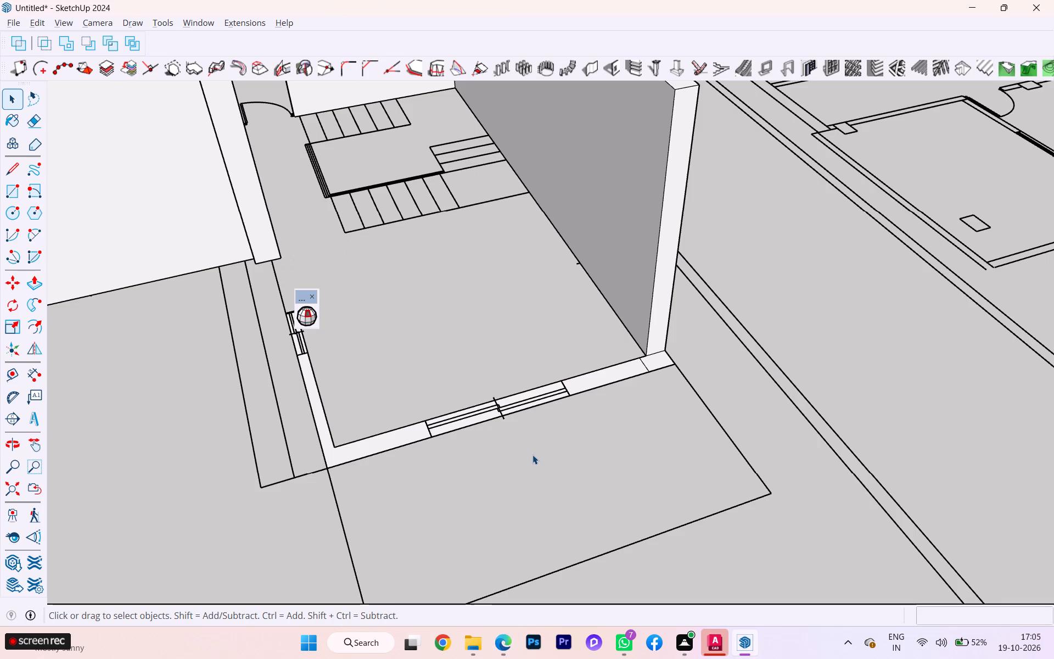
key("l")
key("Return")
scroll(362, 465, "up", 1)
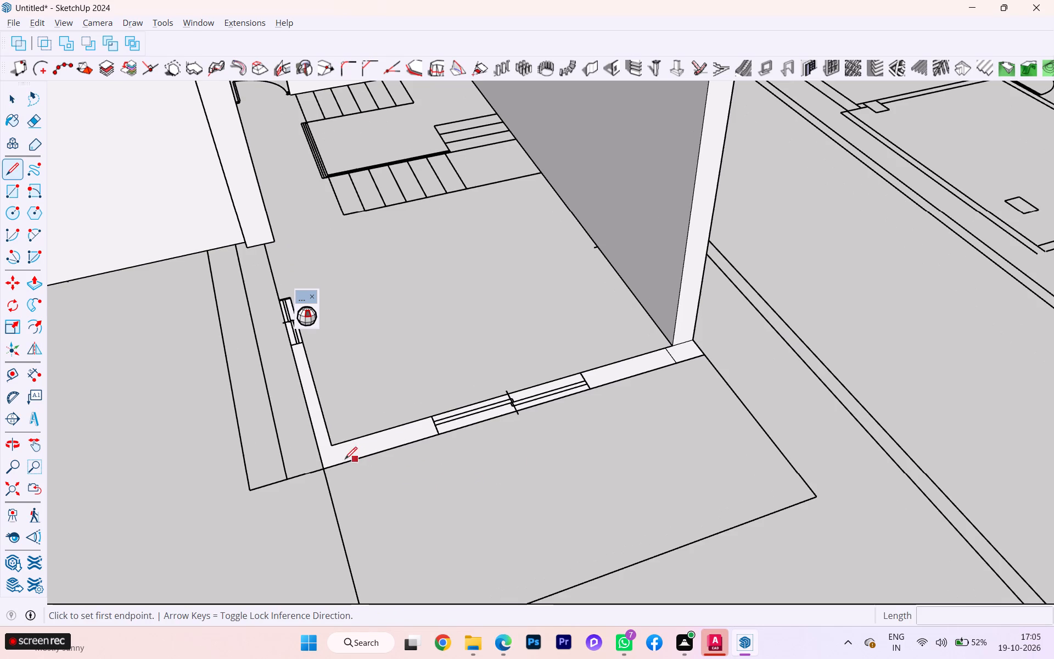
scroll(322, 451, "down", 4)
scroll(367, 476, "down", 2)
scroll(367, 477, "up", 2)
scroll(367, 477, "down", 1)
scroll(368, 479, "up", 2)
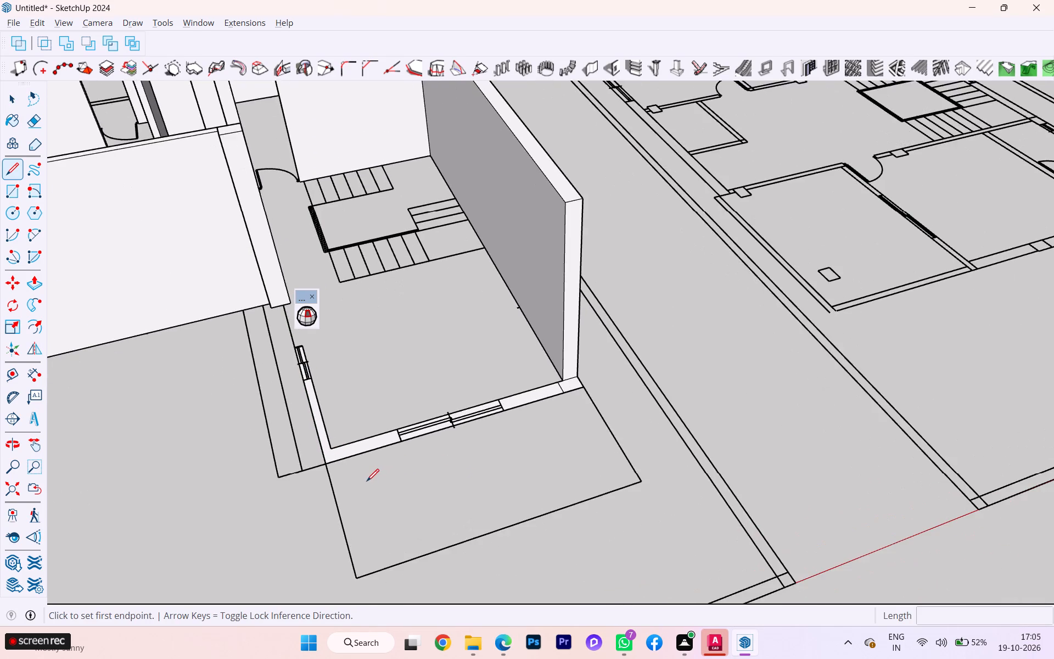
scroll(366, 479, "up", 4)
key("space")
Push/Pull the L-shaped base of the front wall and its short return up 10' to the adjoining tall side wall's top.
left_click(358, 444)
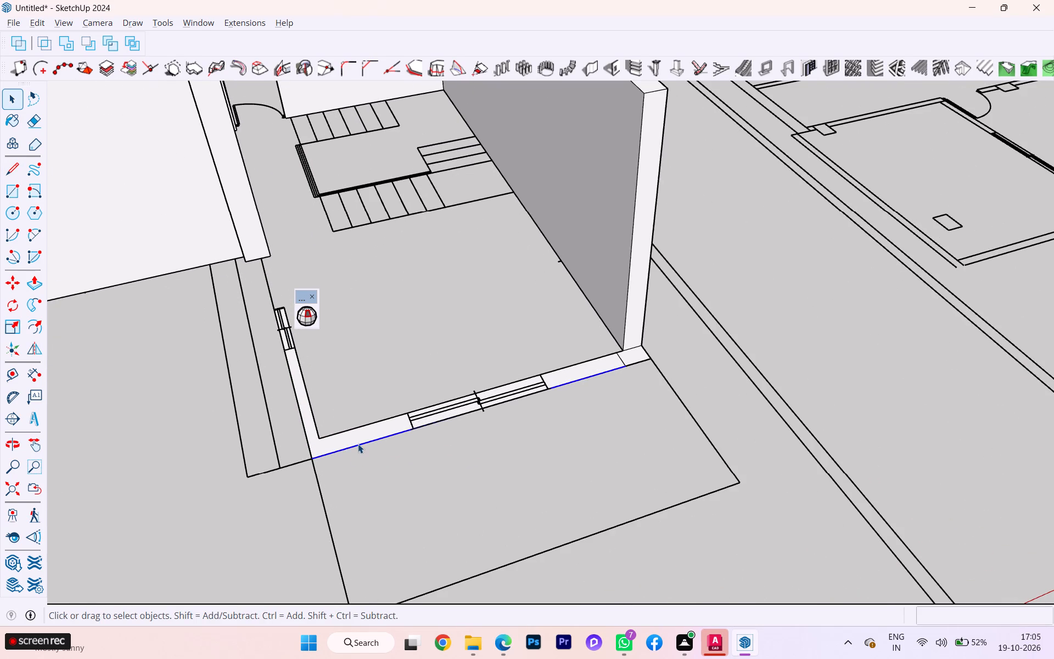
left_click(358, 437)
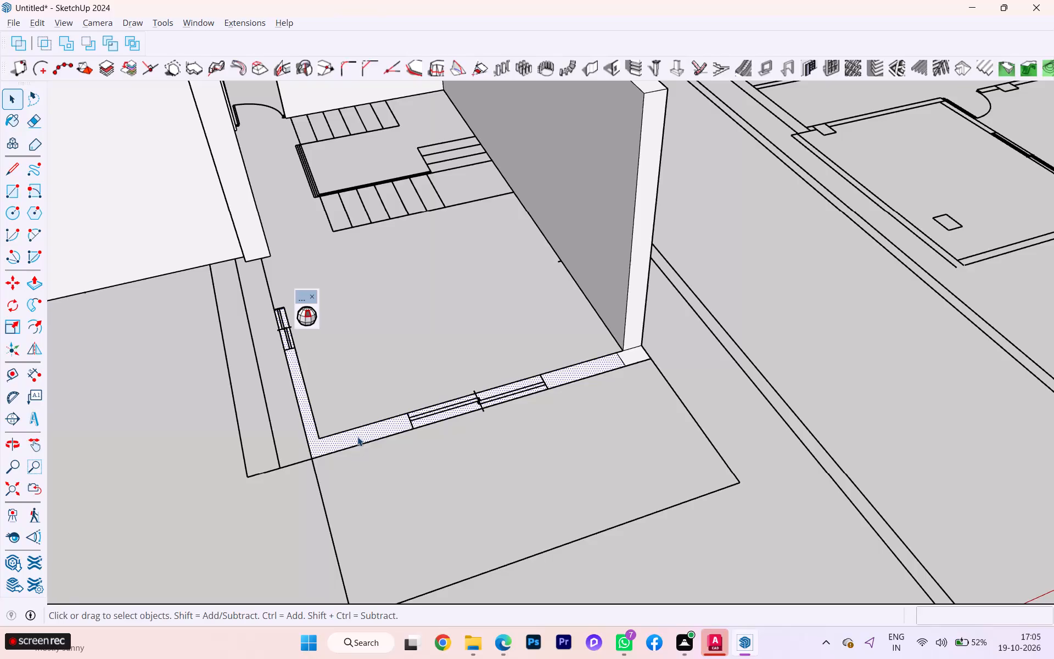
key("p")
left_click(357, 437)
scroll(361, 400, "down", 4)
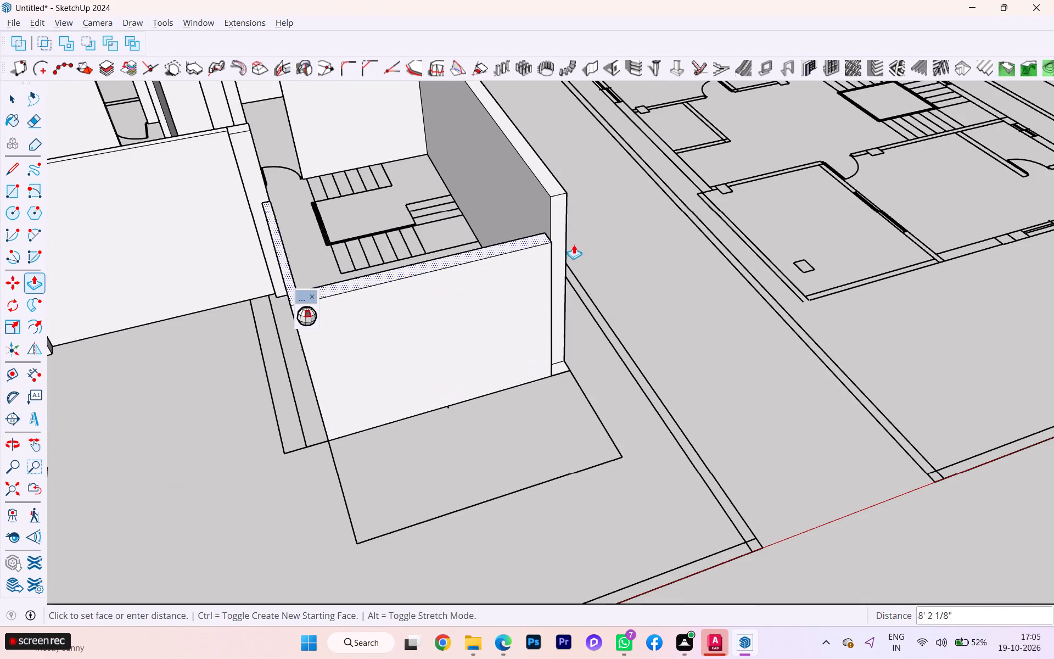
left_click(558, 198)
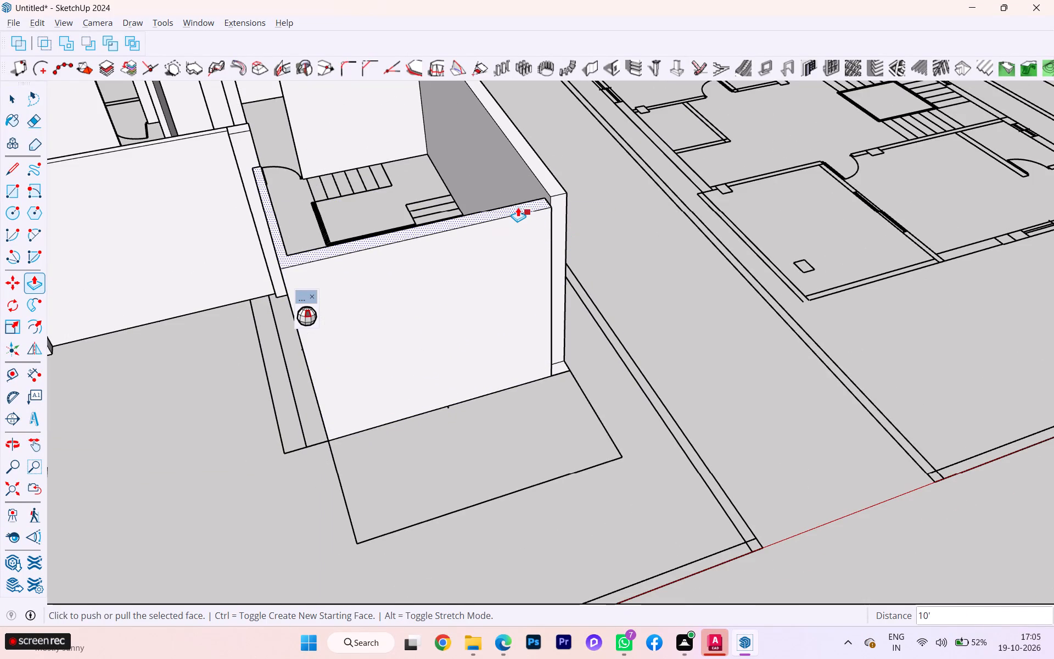
Adjust the front wall's top face with Push/Pull, referencing the top corner of the adjoining tall side wall.
key("b")
key("space")
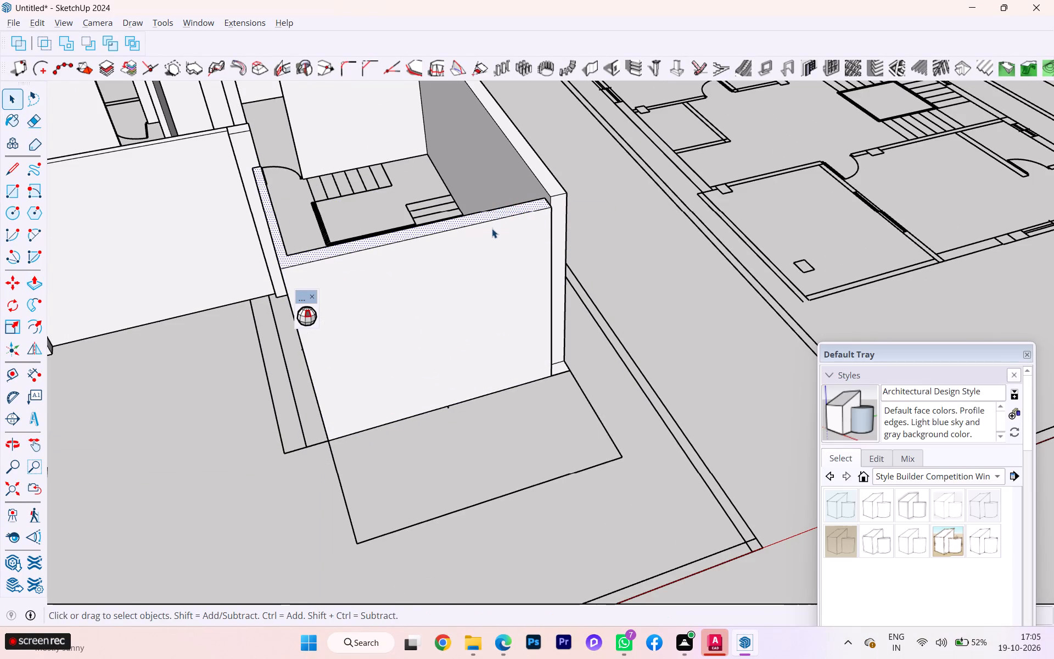
key("Escape")
key("p")
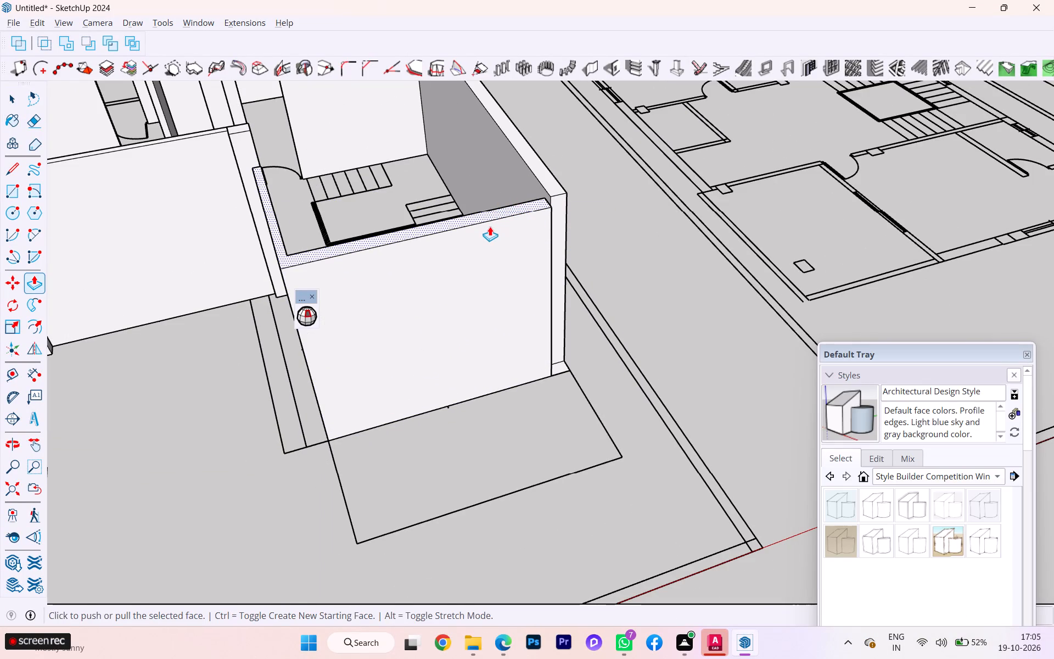
left_click(480, 212)
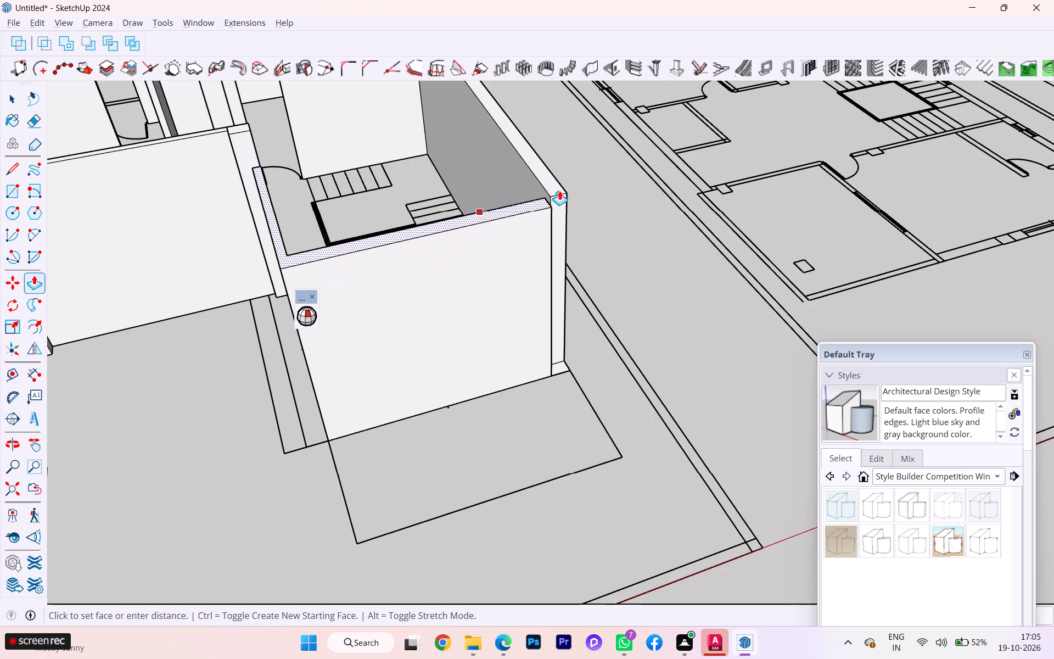
left_click(559, 191)
scroll(554, 224, "down", 1)
middle_click_drag(554, 224, 538, 275)
scroll(532, 270, "up", 2)
scroll(532, 270, "down", 4)
scroll(531, 270, "up", 1)
left_click(525, 269)
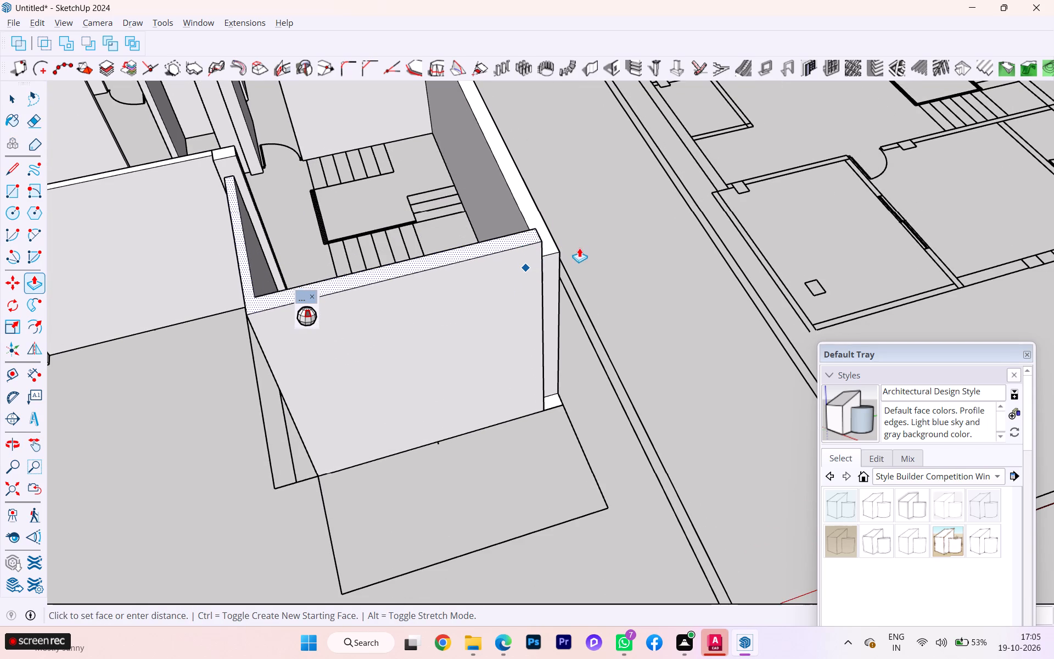
scroll(559, 251, "up", 4)
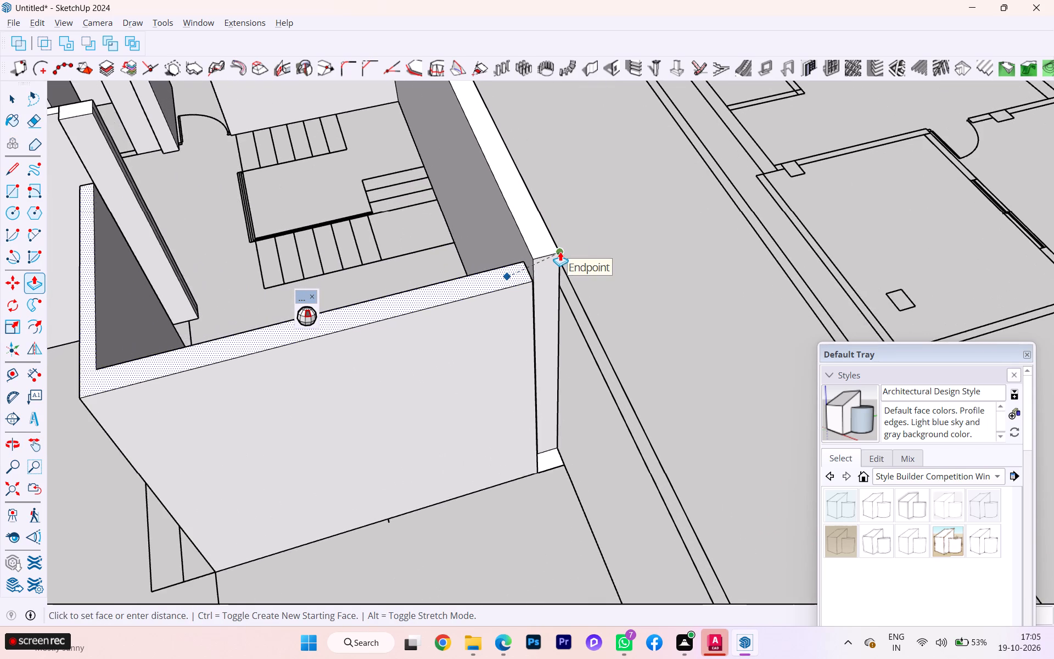
scroll(548, 260, "up", 6)
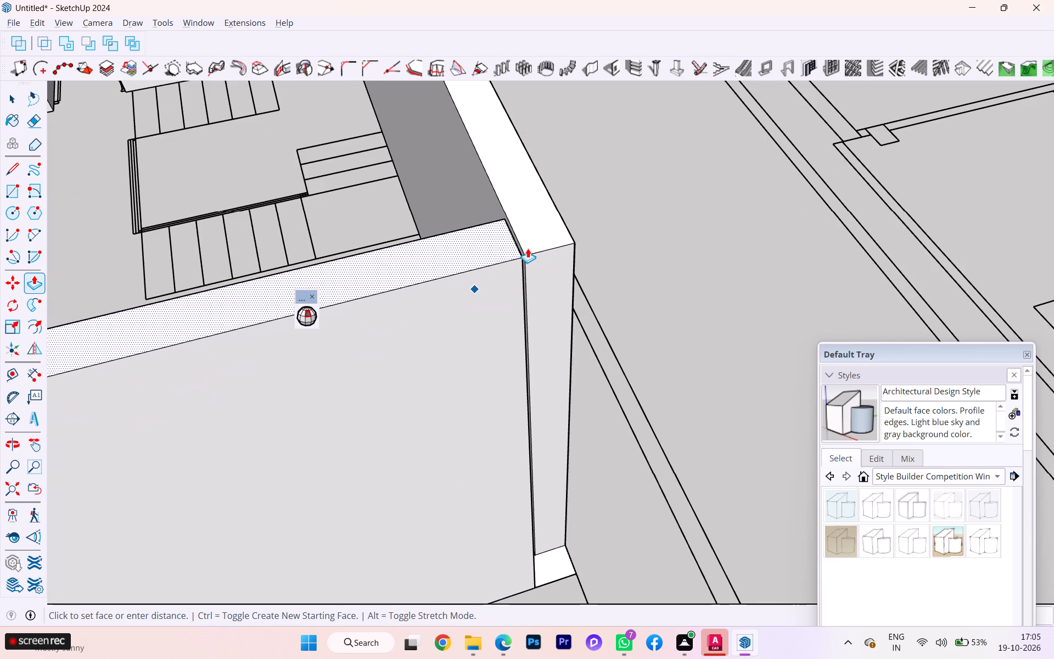
left_click(528, 248)
scroll(545, 264, "up", 14)
scroll(489, 244, "down", 3)
scroll(487, 243, "up", 1)
scroll(485, 241, "down", 2)
scroll(485, 241, "up", 1)
left_click(472, 236)
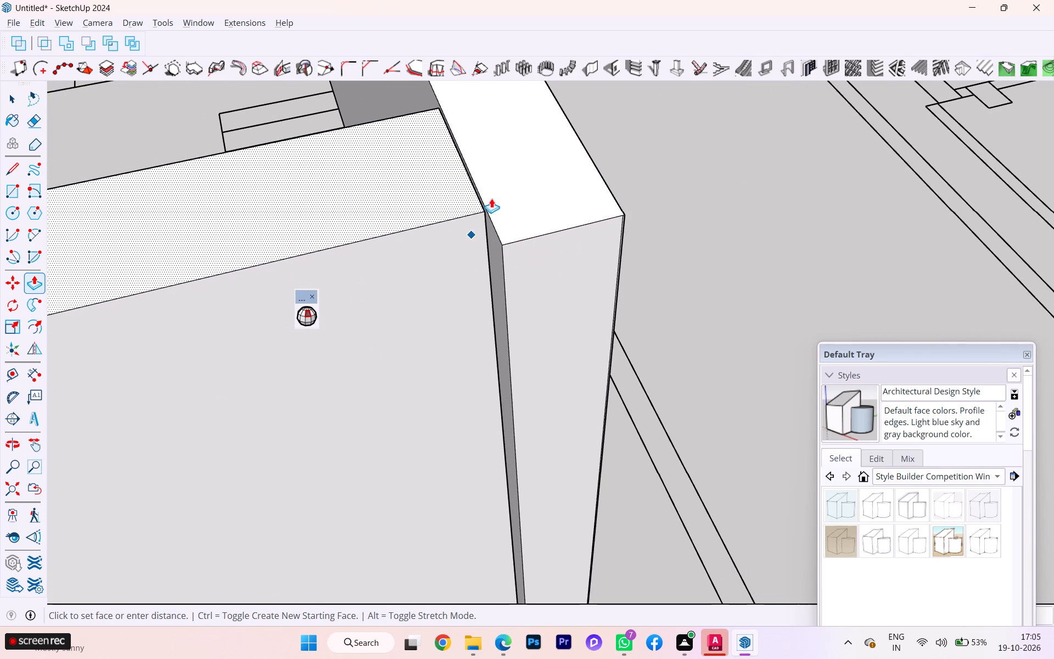
key("Escape")
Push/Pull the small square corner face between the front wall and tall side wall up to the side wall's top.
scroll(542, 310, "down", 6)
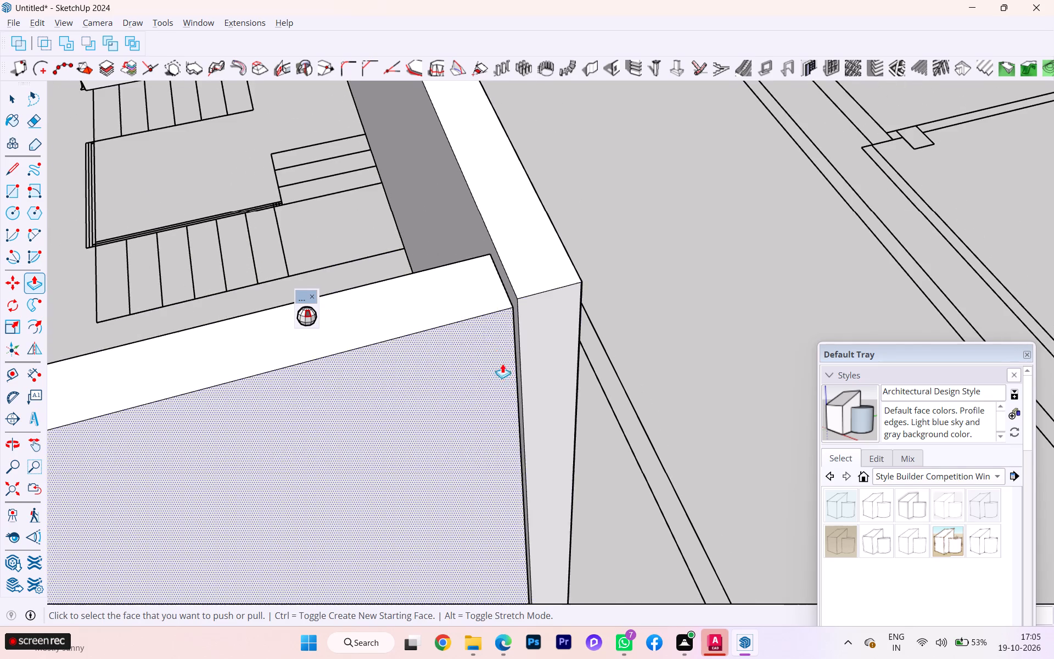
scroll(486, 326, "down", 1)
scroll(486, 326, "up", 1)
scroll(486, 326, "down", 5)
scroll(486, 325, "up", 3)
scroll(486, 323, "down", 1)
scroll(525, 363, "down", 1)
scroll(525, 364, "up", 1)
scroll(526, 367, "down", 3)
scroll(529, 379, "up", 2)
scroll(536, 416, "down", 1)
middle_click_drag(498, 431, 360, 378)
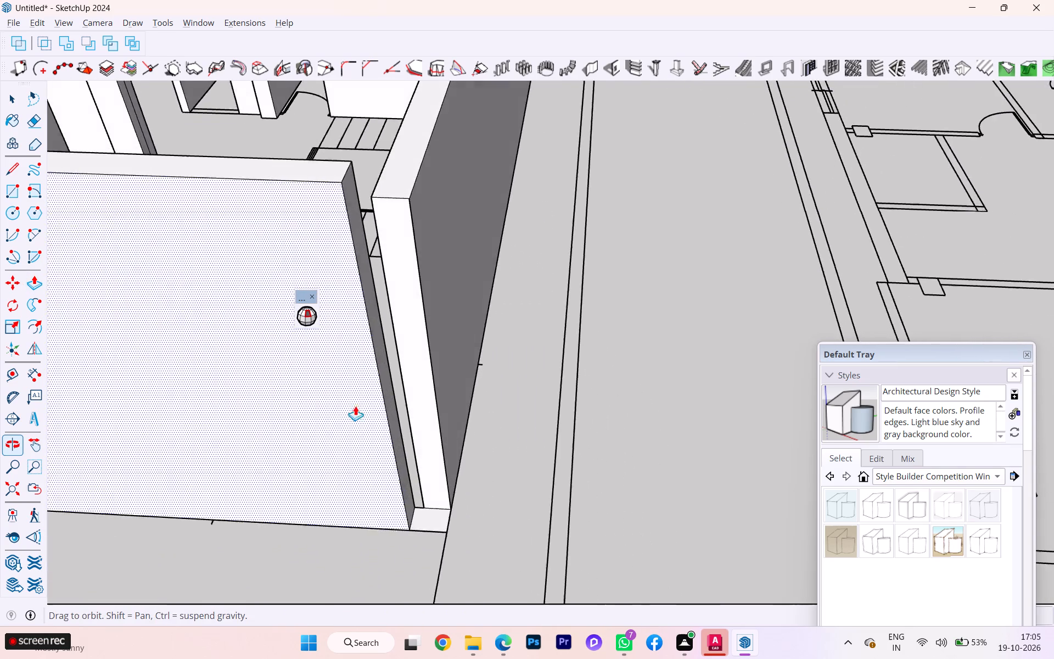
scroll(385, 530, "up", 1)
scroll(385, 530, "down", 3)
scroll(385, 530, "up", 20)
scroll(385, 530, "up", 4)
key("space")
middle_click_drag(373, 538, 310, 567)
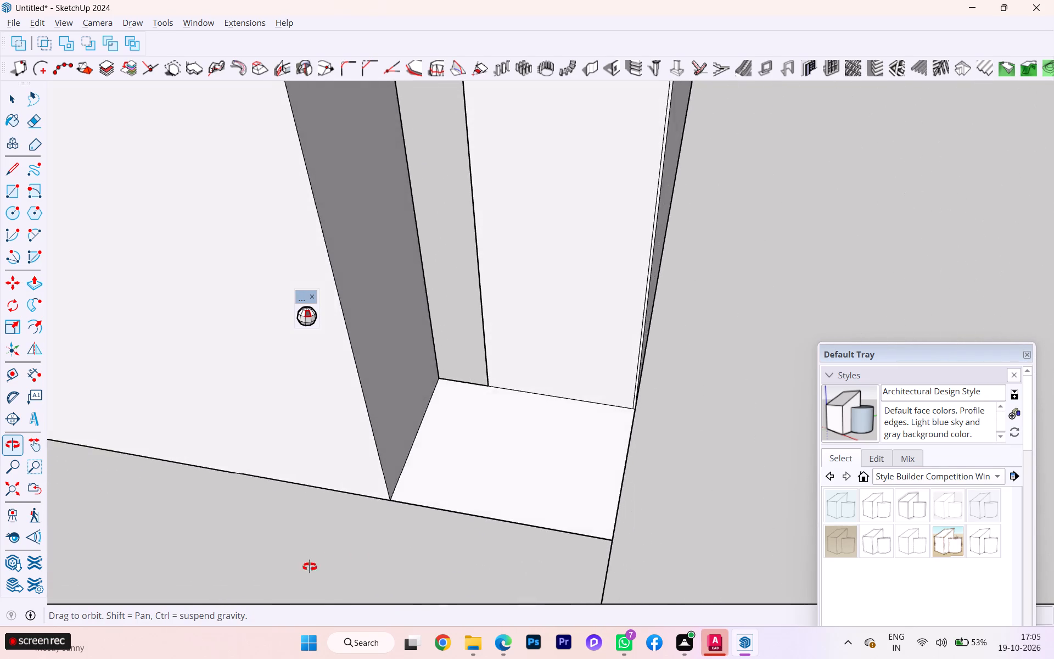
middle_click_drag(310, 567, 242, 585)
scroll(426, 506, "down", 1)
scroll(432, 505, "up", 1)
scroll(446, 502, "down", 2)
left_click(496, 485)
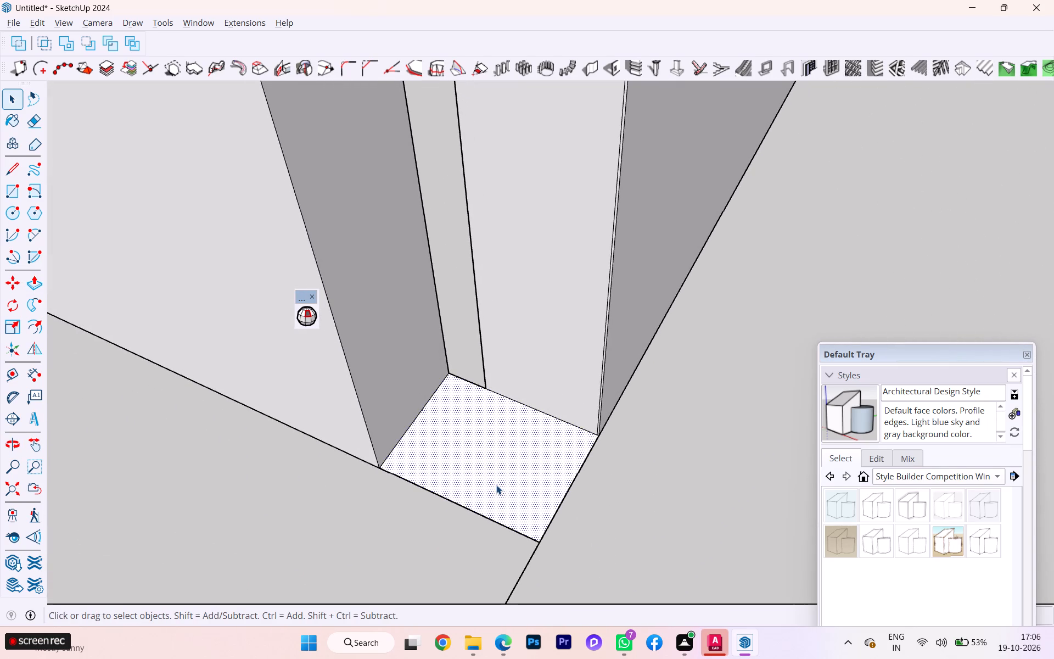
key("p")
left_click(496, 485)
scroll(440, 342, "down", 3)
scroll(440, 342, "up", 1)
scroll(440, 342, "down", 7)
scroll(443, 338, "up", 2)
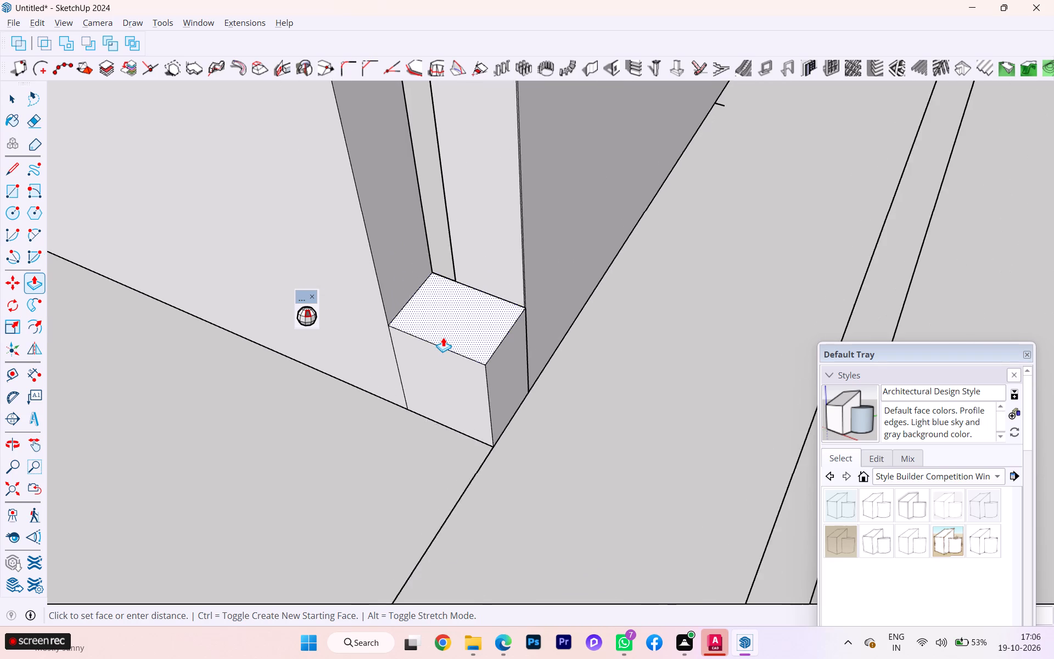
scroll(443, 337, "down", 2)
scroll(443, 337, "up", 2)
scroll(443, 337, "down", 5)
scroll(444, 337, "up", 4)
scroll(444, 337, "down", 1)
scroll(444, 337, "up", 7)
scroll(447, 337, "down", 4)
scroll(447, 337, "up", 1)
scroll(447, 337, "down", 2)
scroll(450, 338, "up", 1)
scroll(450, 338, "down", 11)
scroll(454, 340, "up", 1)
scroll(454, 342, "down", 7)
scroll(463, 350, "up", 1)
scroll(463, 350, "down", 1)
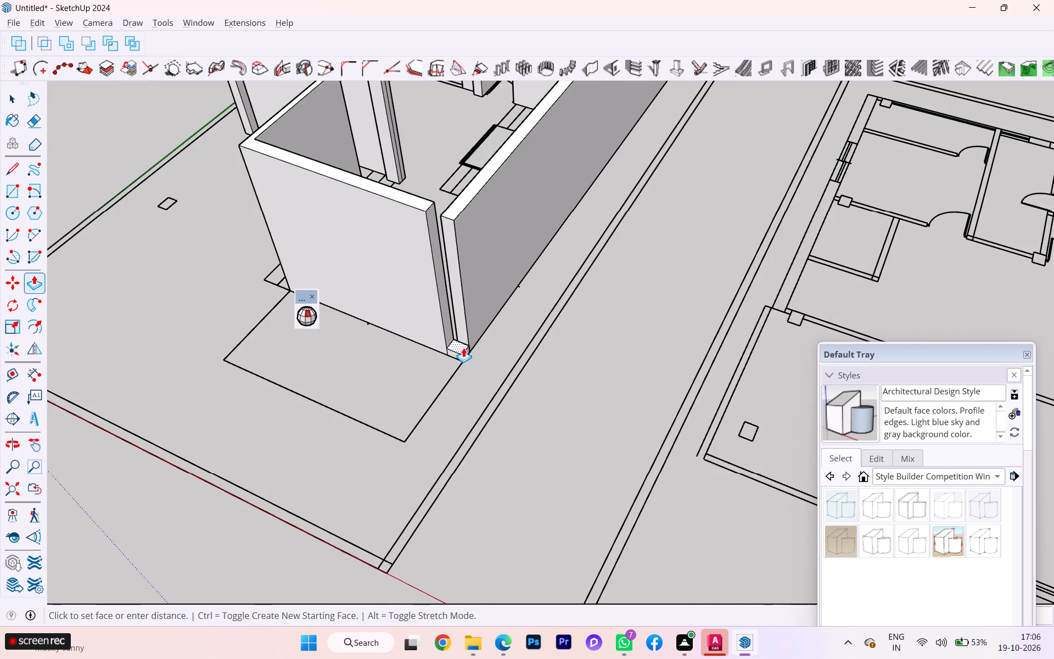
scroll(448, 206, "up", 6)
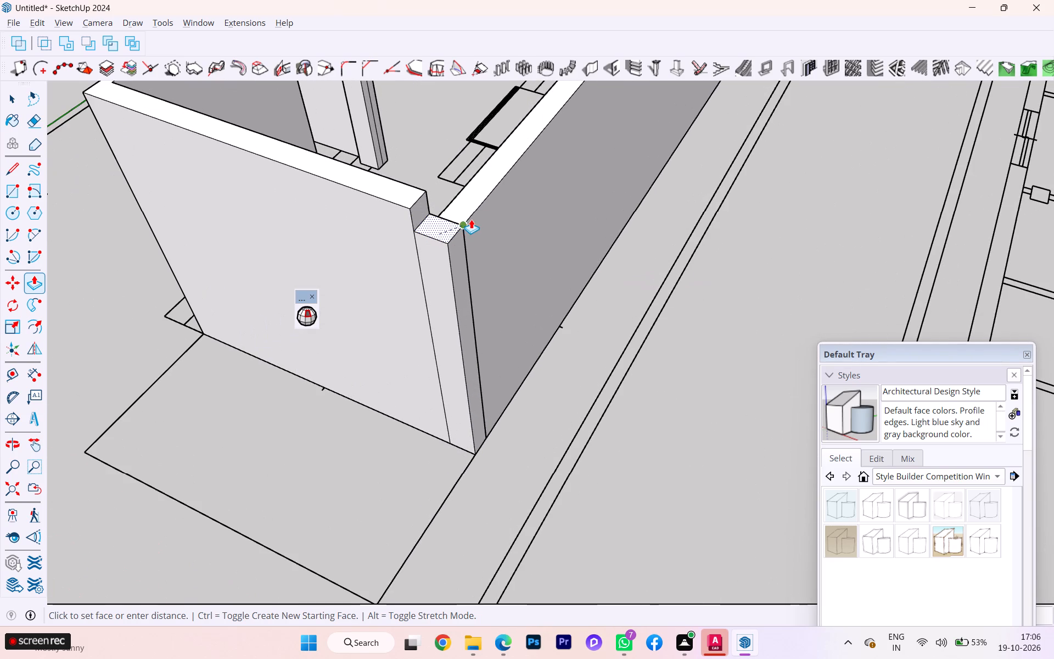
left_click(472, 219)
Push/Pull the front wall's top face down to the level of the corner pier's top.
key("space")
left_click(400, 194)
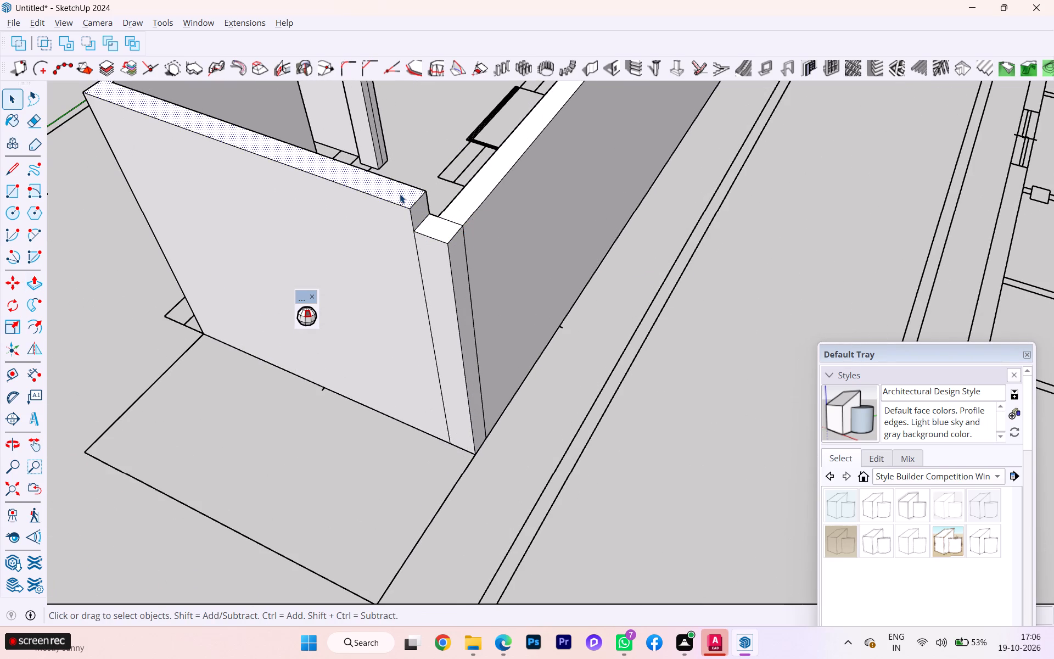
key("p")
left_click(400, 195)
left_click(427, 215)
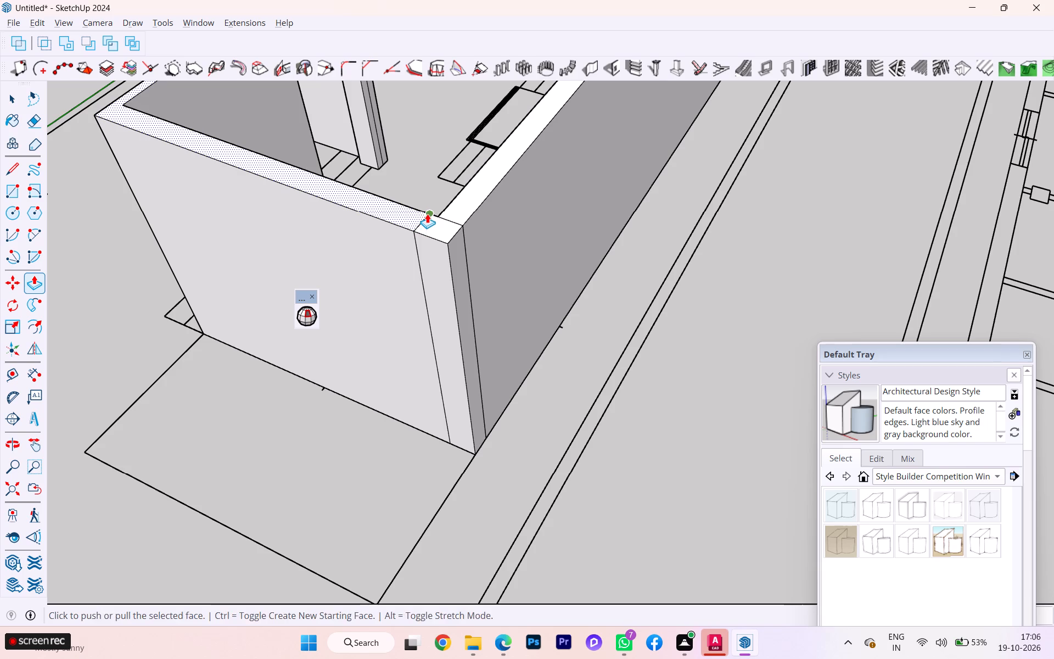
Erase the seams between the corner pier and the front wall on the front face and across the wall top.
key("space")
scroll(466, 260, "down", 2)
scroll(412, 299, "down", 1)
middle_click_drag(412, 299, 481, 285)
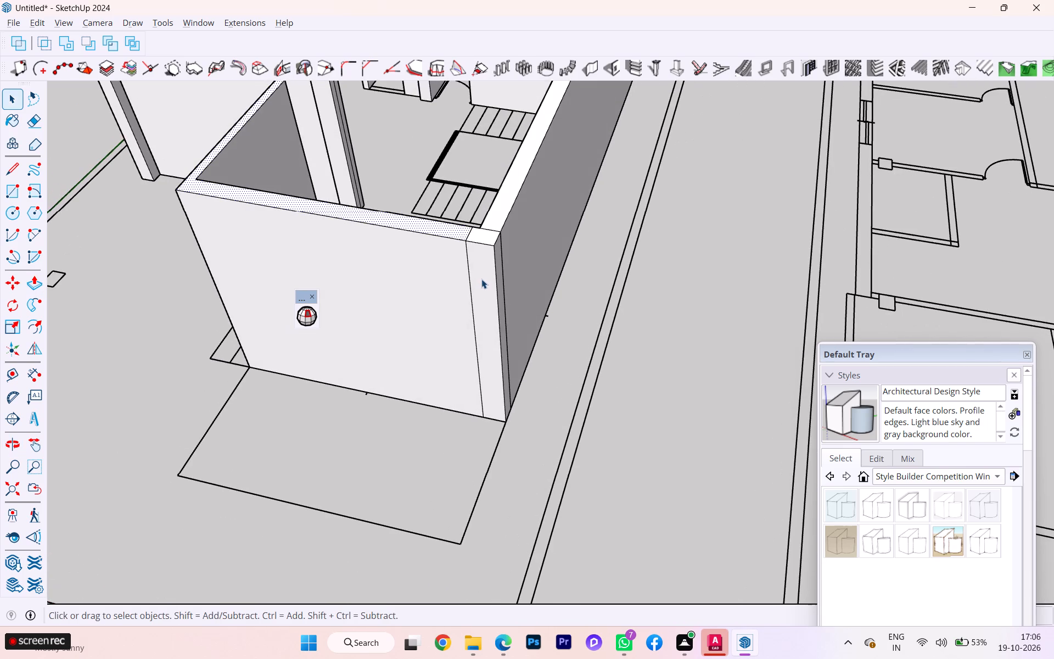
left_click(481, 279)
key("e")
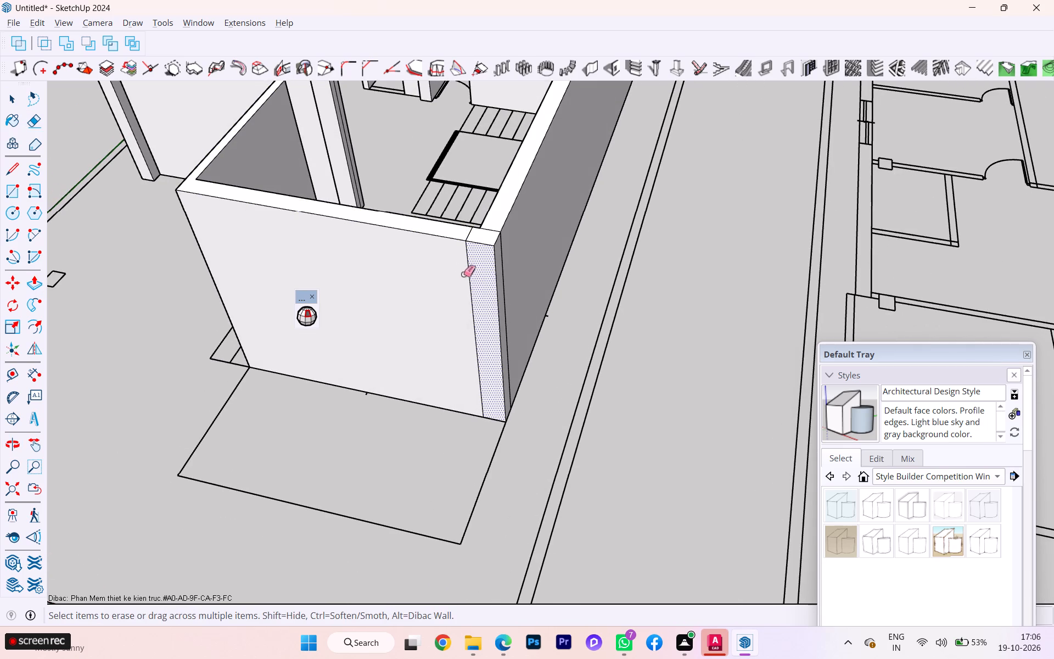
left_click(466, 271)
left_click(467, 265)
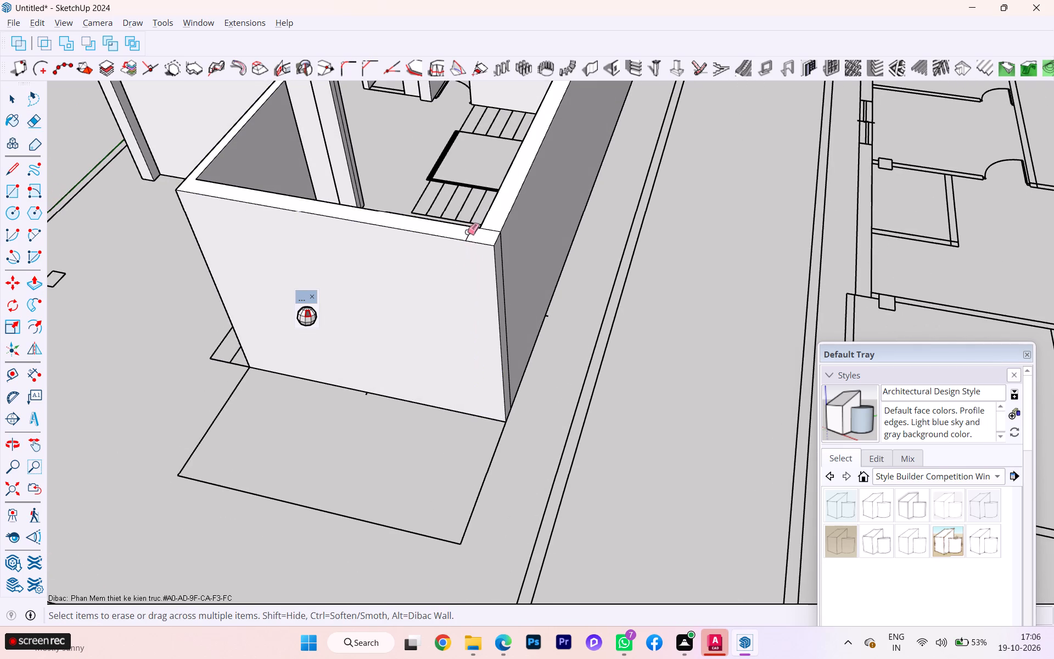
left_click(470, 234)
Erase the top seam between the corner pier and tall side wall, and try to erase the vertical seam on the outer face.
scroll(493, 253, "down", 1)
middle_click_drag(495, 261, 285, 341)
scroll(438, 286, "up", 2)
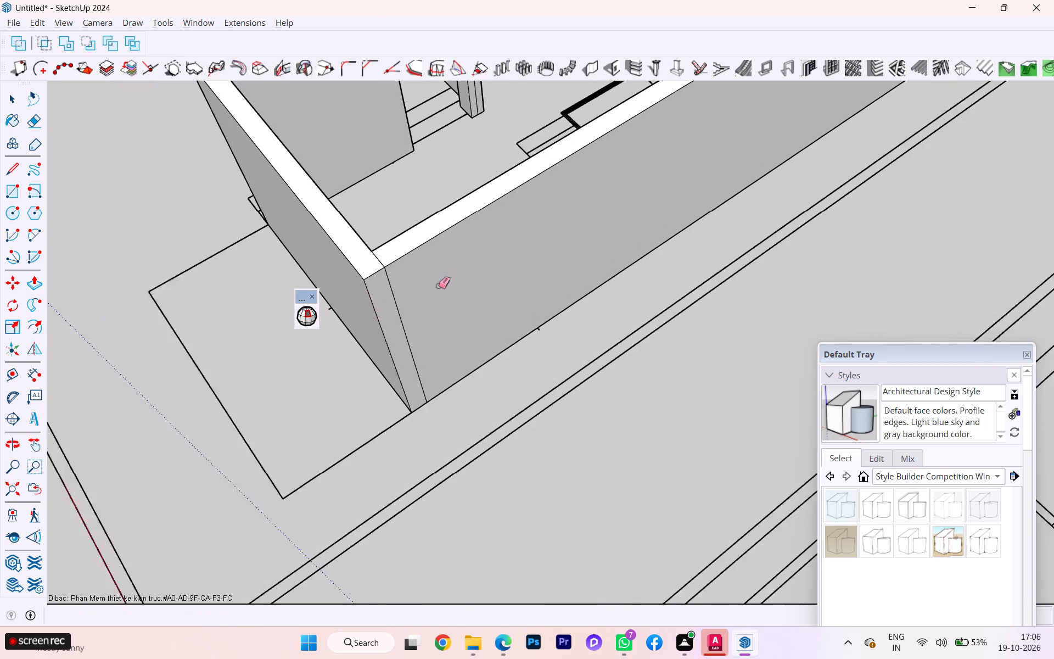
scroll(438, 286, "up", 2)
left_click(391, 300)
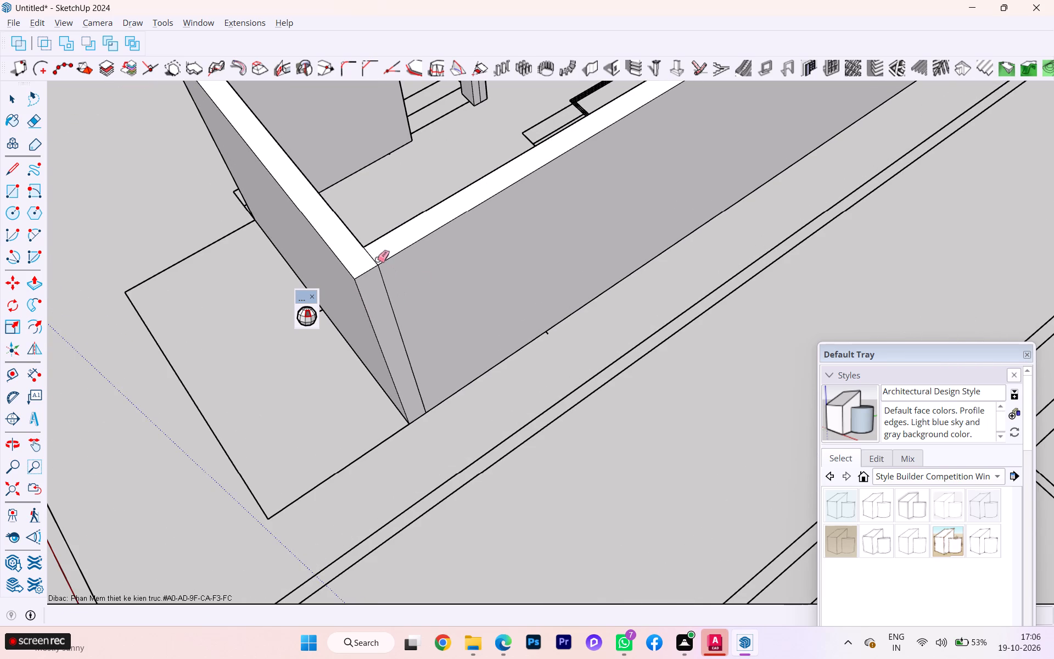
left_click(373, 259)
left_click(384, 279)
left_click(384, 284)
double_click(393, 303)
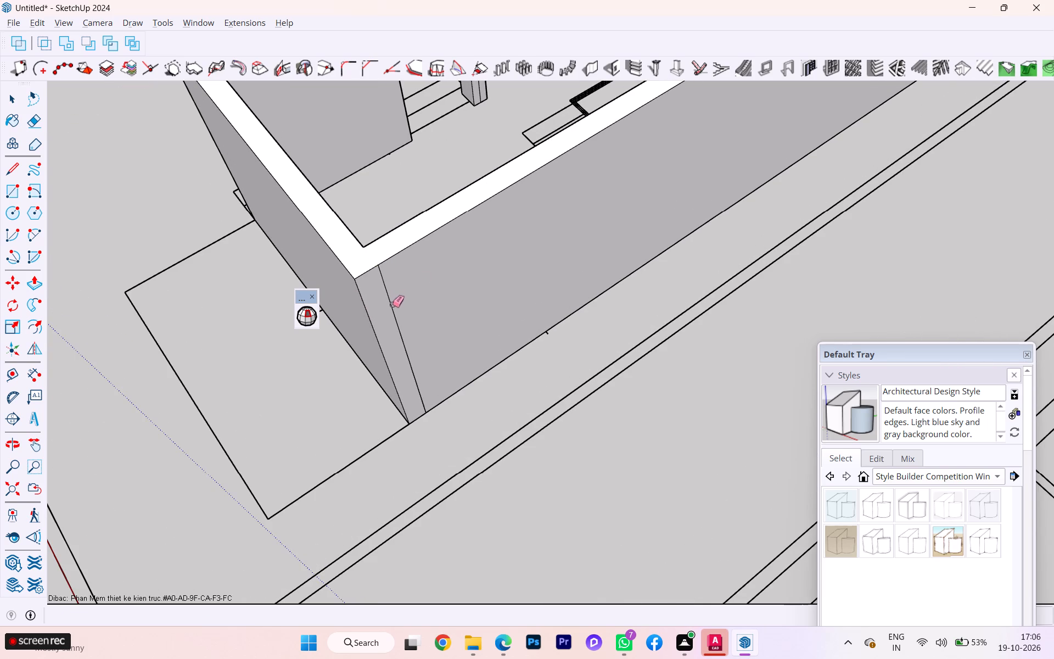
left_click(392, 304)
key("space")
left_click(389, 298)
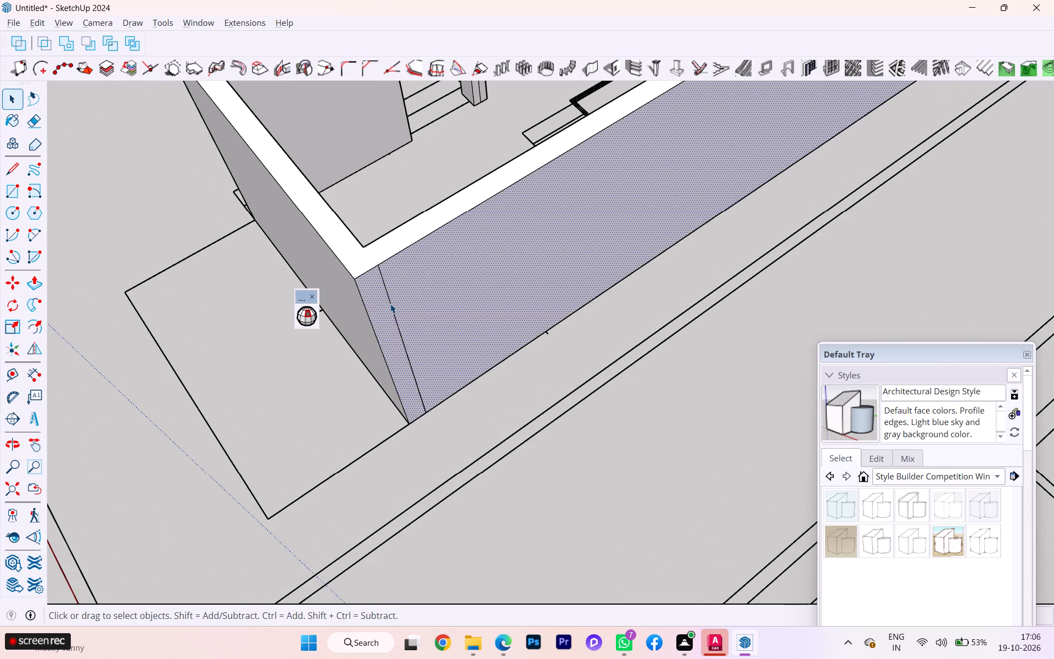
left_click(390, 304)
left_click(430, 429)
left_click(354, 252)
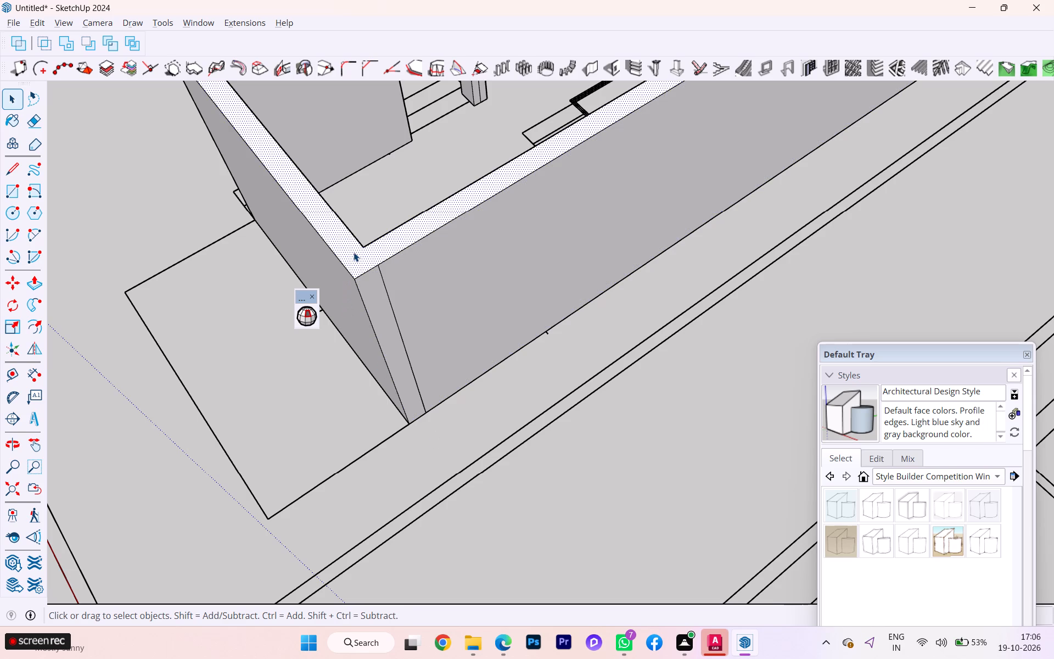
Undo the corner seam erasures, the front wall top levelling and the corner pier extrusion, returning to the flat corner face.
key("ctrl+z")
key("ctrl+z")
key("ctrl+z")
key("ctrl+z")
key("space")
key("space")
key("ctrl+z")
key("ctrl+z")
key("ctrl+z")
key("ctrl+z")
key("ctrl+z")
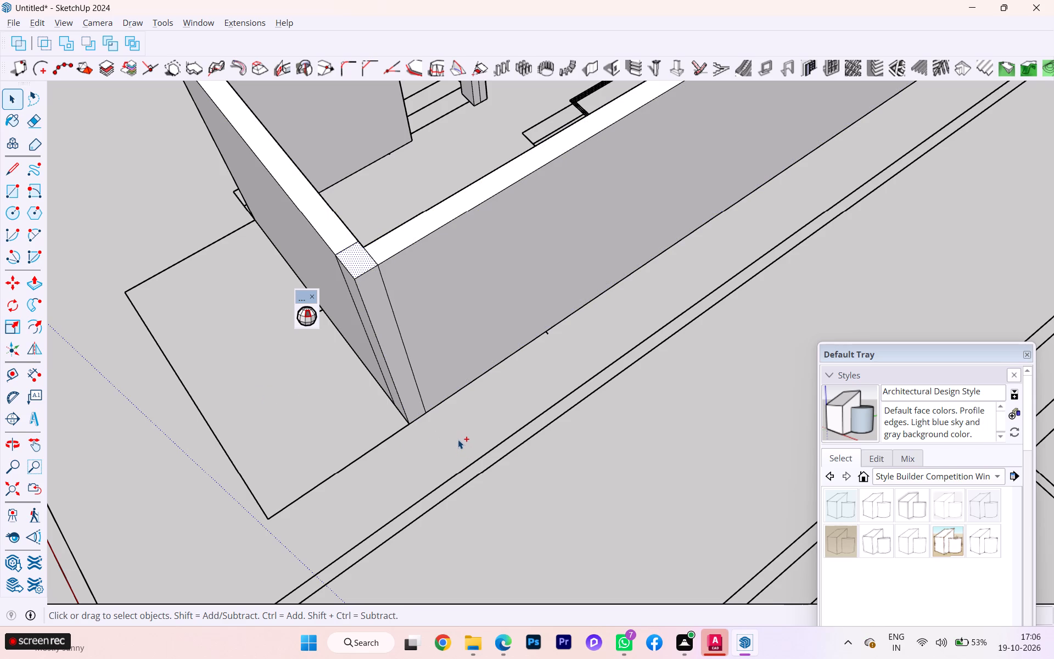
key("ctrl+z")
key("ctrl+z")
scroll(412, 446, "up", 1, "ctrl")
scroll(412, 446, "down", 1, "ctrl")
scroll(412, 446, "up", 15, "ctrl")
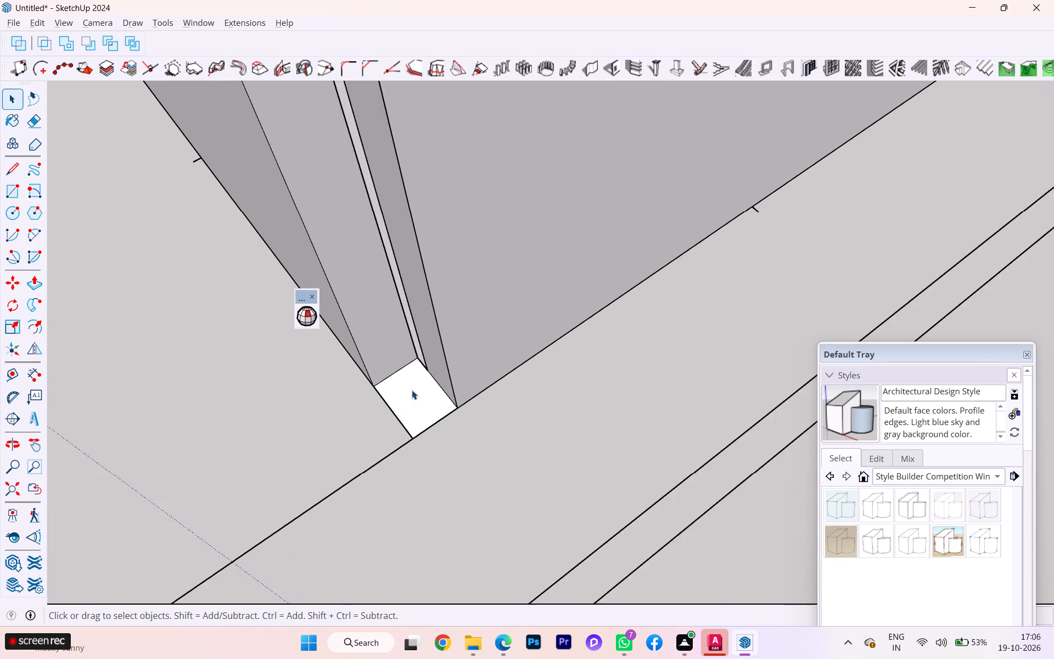
Delete the extra vertical edge running close beside the lower wall's end corner at the corner pier footprint.
scroll(415, 389, "down", 1)
middle_click_drag(415, 389, 525, 355)
scroll(434, 380, "up", 2)
scroll(434, 380, "down", 2)
scroll(434, 380, "up", 1)
scroll(434, 380, "down", 1)
scroll(434, 380, "up", 6)
scroll(459, 395, "down", 1)
scroll(459, 395, "up", 7)
scroll(529, 415, "down", 1)
scroll(530, 415, "up", 3)
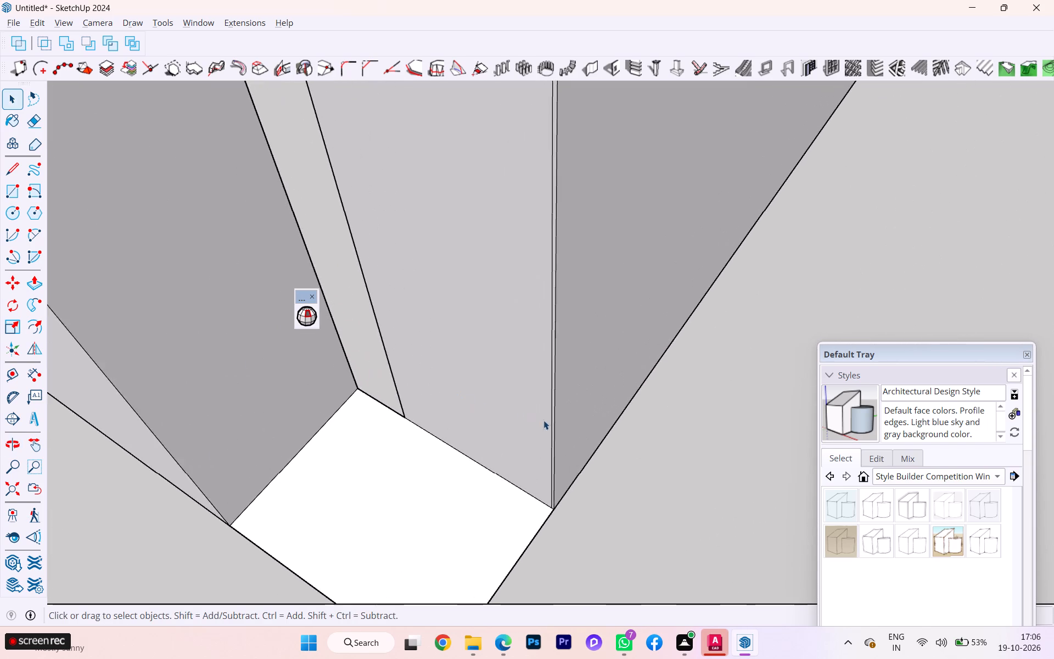
scroll(543, 420, "up", 4)
scroll(562, 466, "up", 3)
scroll(562, 466, "down", 1)
scroll(562, 466, "up", 1)
middle_click_drag(561, 466, 439, 444)
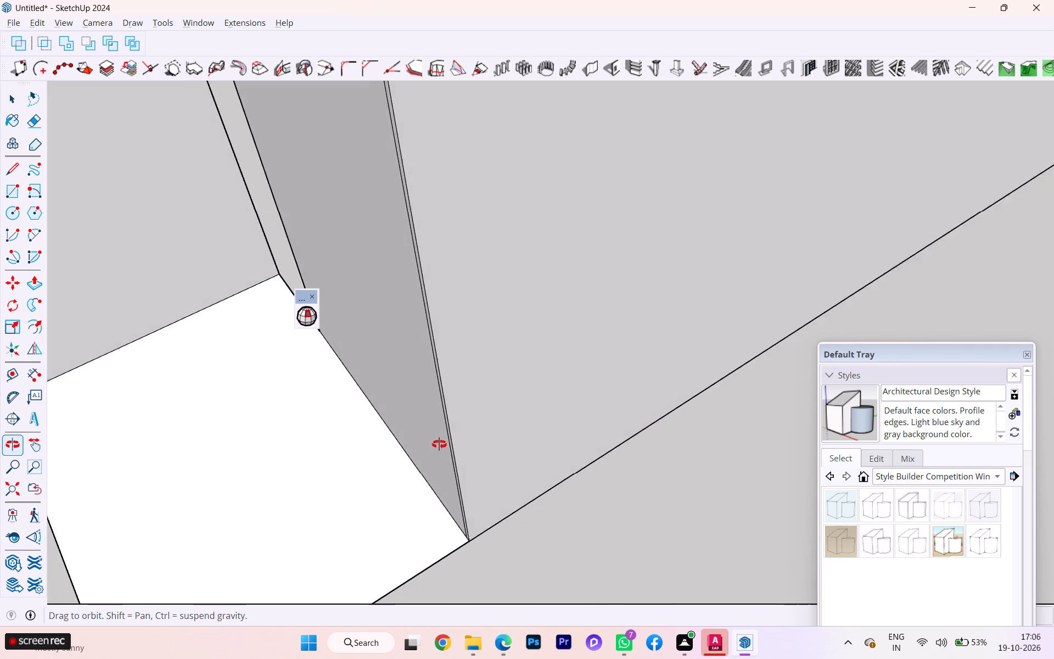
middle_click_drag(439, 444, 437, 435)
scroll(455, 445, "up", 2)
scroll(455, 445, "down", 1)
scroll(456, 446, "up", 4)
scroll(452, 463, "down", 1)
scroll(438, 472, "up", 1)
scroll(438, 472, "down", 2)
middle_click_drag(438, 472, 528, 457)
scroll(528, 456, "down", 2)
scroll(528, 455, "up", 1)
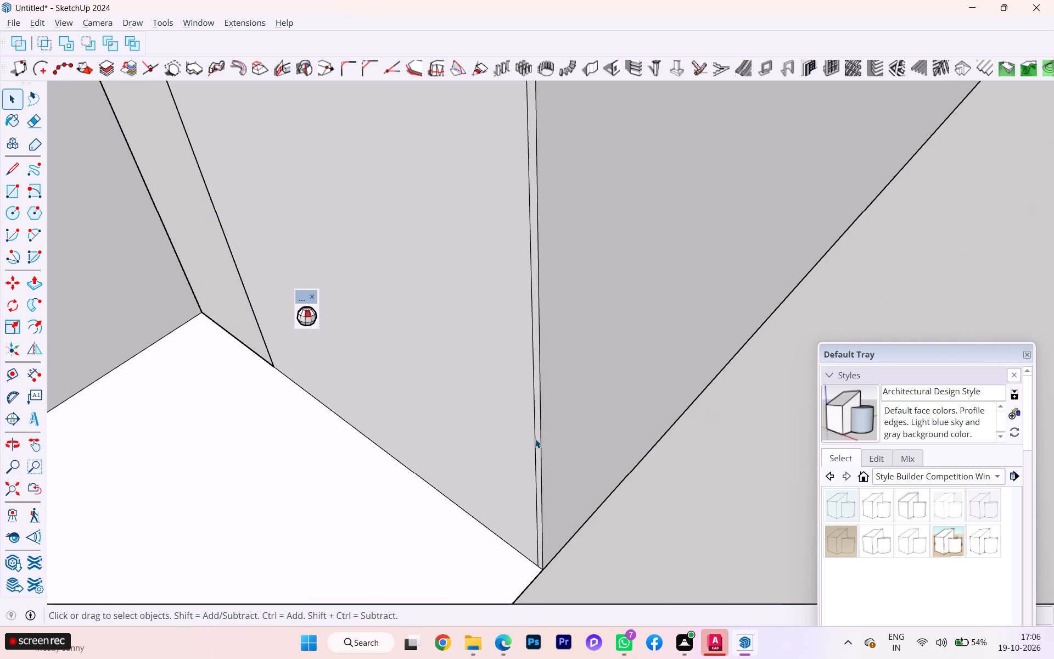
left_click(535, 438)
key("Delete")
Push/Pull the white corner footprint face up into a pier reaching close to the lower wall's top.
scroll(535, 438, "down", 1)
scroll(535, 438, "up", 2)
scroll(535, 438, "down", 1)
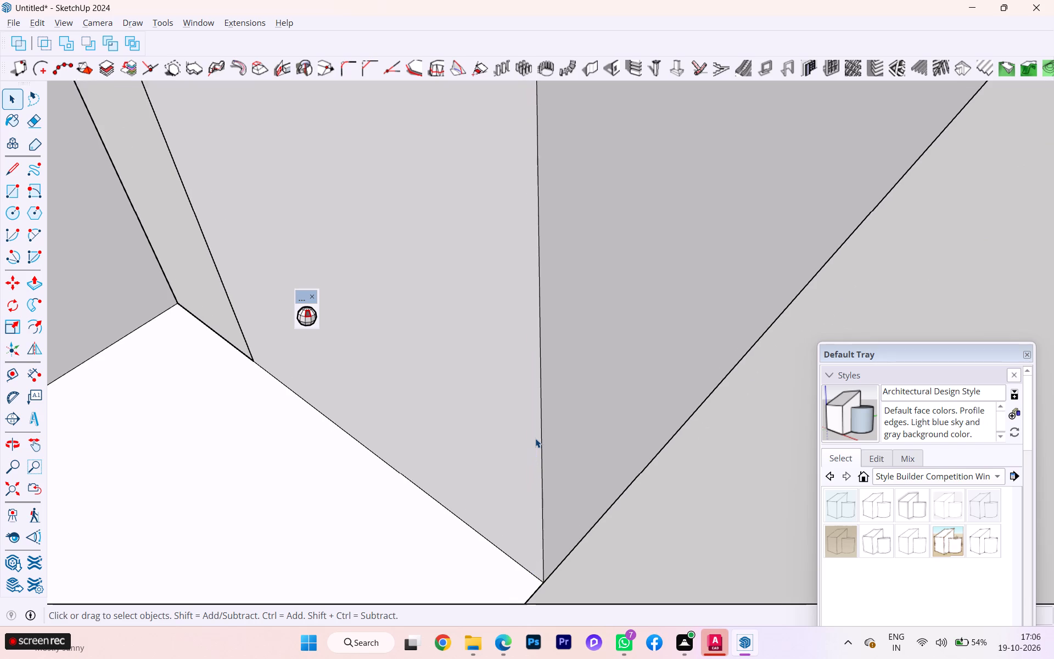
scroll(535, 438, "up", 1)
scroll(522, 435, "down", 4)
scroll(522, 435, "up", 2)
scroll(522, 435, "down", 3)
scroll(447, 431, "down", 3)
scroll(433, 432, "up", 2)
scroll(341, 370, "down", 2)
scroll(341, 370, "up", 3)
scroll(341, 370, "down", 1)
scroll(341, 369, "up", 3)
scroll(337, 367, "down", 1)
scroll(333, 366, "up", 2)
scroll(293, 364, "down", 2)
scroll(293, 364, "up", 3)
scroll(293, 364, "down", 2)
scroll(293, 364, "up", 5)
scroll(319, 374, "down", 3)
scroll(320, 374, "up", 5)
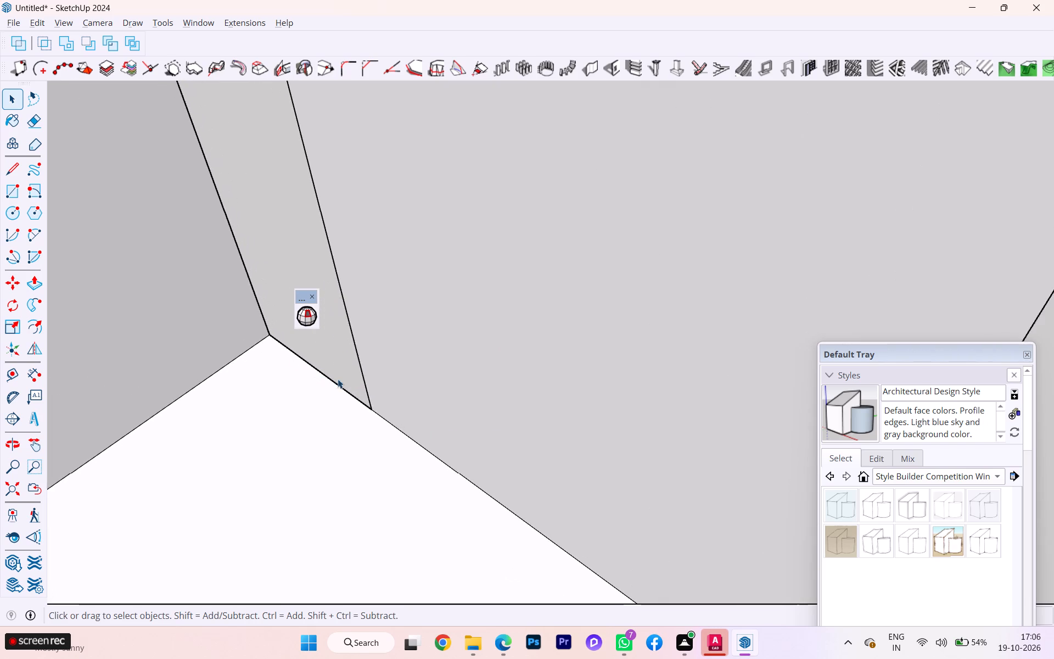
scroll(338, 379, "up", 8)
scroll(389, 405, "down", 7)
scroll(389, 405, "up", 10)
scroll(395, 416, "down", 1)
scroll(395, 417, "up", 1)
scroll(395, 418, "down", 2)
scroll(395, 418, "up", 1)
scroll(394, 417, "down", 2)
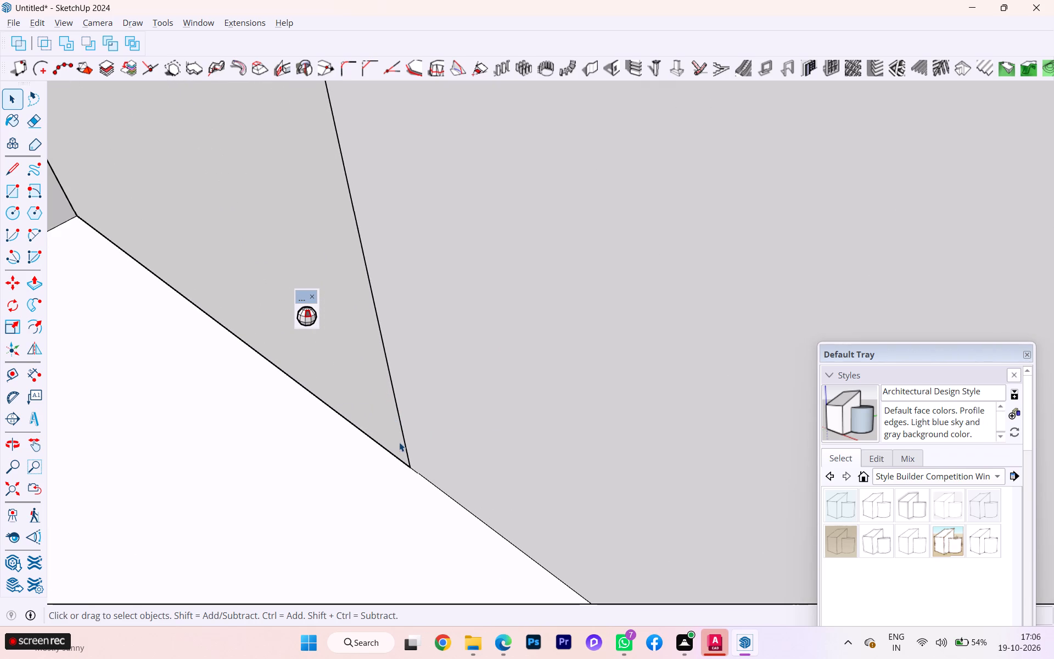
scroll(399, 442, "down", 1)
scroll(371, 396, "down", 2)
scroll(371, 396, "up", 1)
scroll(371, 396, "down", 8)
scroll(371, 396, "up", 2)
scroll(371, 396, "down", 4)
scroll(372, 389, "up", 2)
scroll(372, 389, "down", 2)
scroll(372, 389, "up", 2)
scroll(372, 389, "down", 3)
scroll(378, 388, "up", 4)
scroll(378, 388, "down", 7)
scroll(349, 394, "up", 2)
scroll(349, 394, "down", 3)
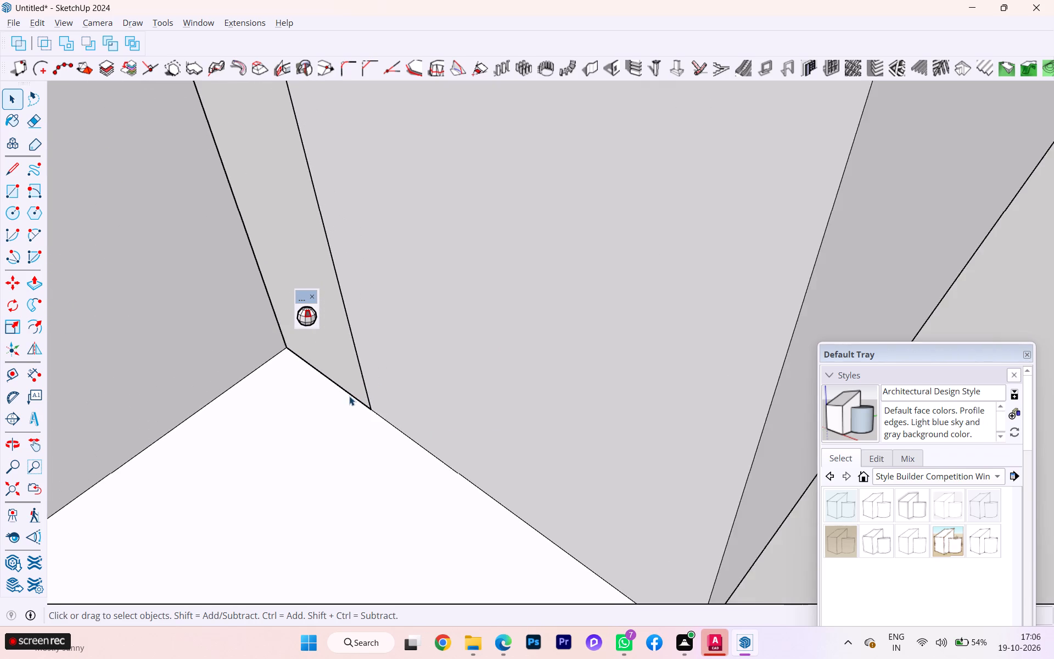
scroll(349, 396, "down", 4)
scroll(290, 403, "up", 1)
scroll(324, 395, "down", 1)
scroll(324, 395, "up", 2)
scroll(326, 395, "down", 11)
left_click(339, 448)
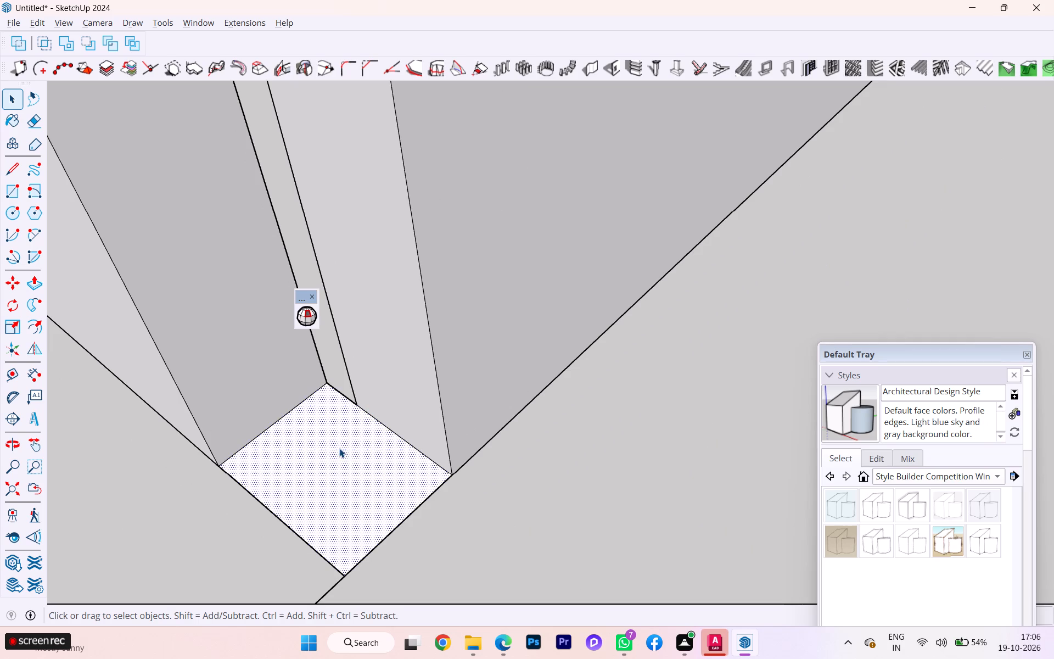
key("p")
left_click(339, 448)
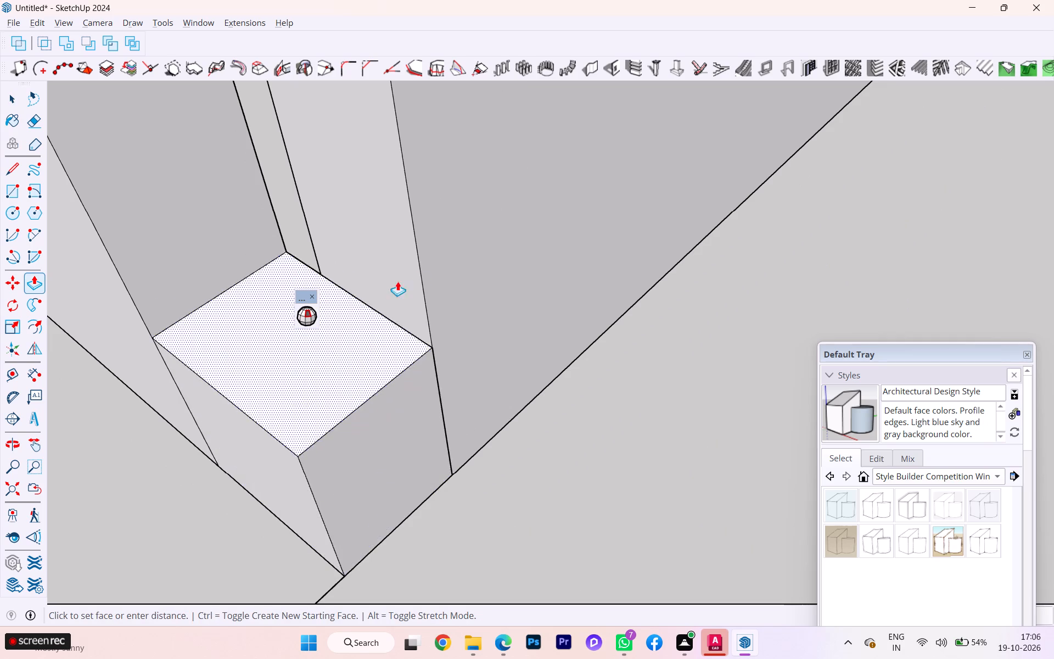
scroll(421, 273, "down", 2)
scroll(421, 273, "up", 1)
scroll(421, 273, "down", 20)
scroll(421, 273, "down", 5)
scroll(487, 358, "up", 2)
scroll(487, 359, "down", 5)
scroll(489, 395, "up", 1)
scroll(489, 396, "down", 1)
scroll(489, 399, "up", 1)
scroll(501, 426, "down", 3)
scroll(457, 187, "up", 3)
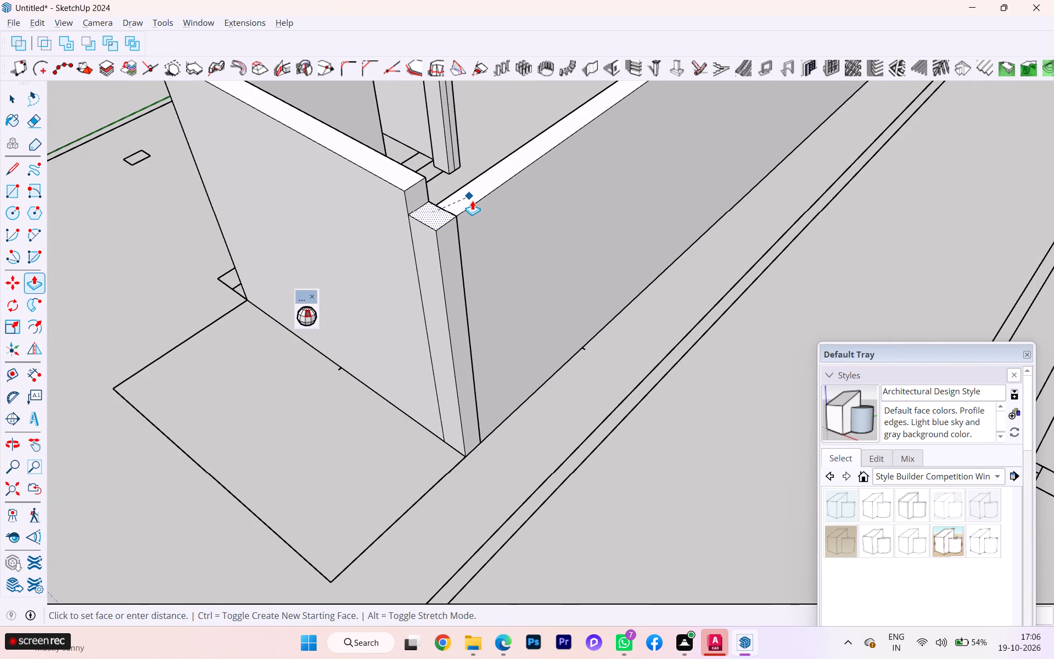
left_click(472, 202)
scroll(465, 222, "down", 1)
scroll(464, 222, "up", 4)
left_click(449, 233)
scroll(447, 237, "up", 1)
key("space")
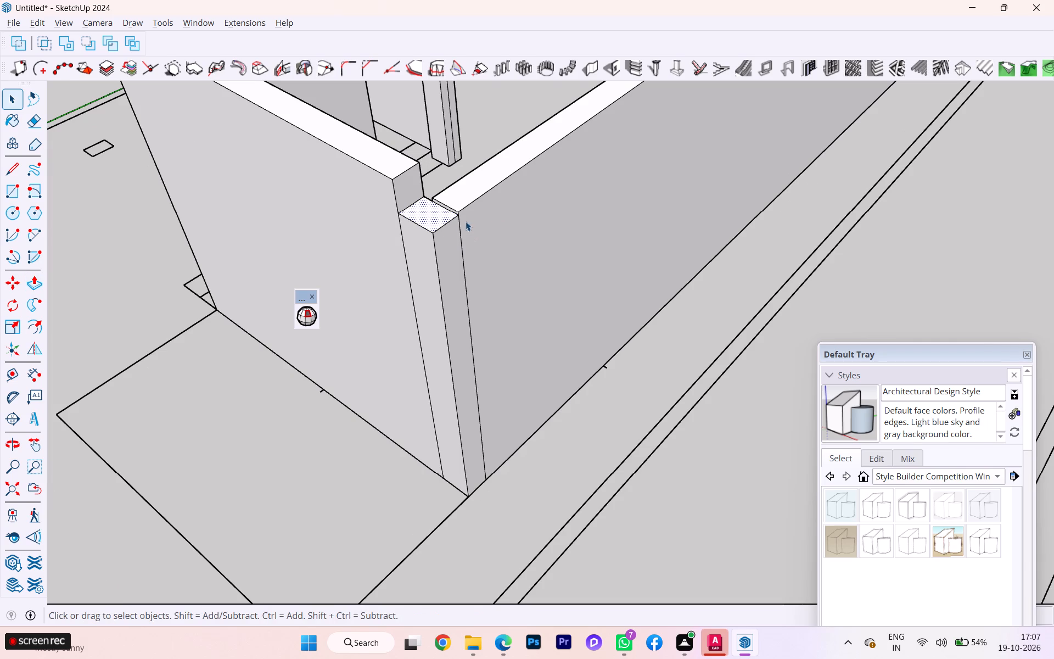
Push/Pull the corner pier's top face up to the exact level of the lower wall's top.
key("p")
left_click(436, 215)
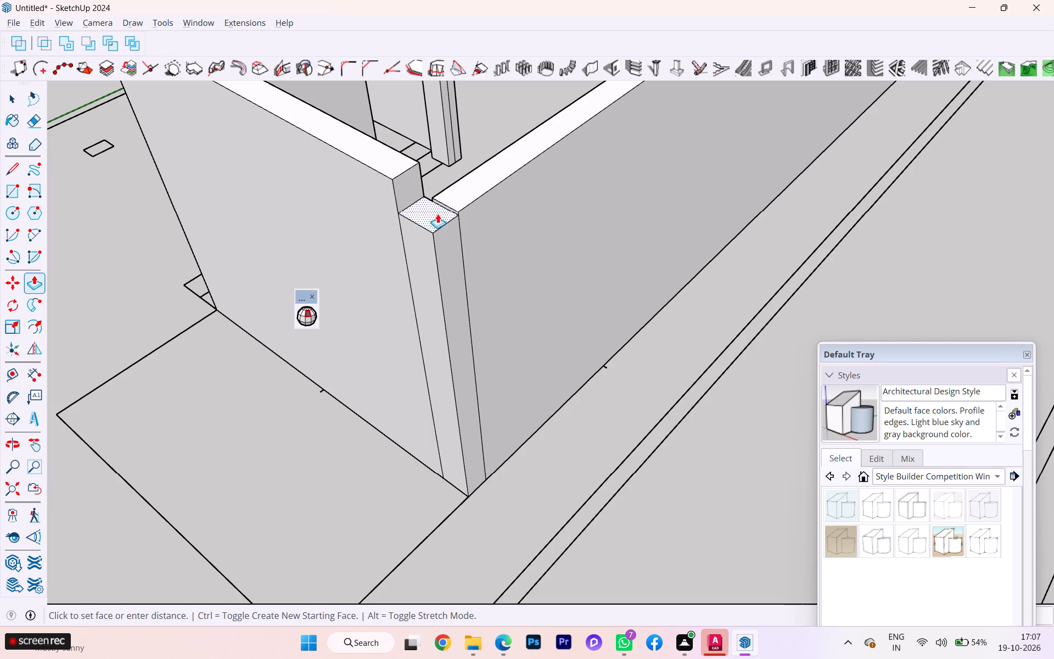
left_click(466, 196)
key("space")
Delete the seams between the corner pier and the lower wall, across the top and down the outer face.
scroll(474, 215, "down", 1)
middle_click_drag(473, 224, 393, 242)
scroll(473, 224, "down", 1)
scroll(406, 220, "up", 4)
scroll(406, 219, "down", 1)
scroll(406, 219, "up", 2)
scroll(406, 218, "down", 4)
scroll(406, 218, "up", 3)
scroll(386, 217, "down", 2)
scroll(386, 217, "up", 2)
scroll(386, 217, "down", 2)
scroll(386, 217, "up", 5)
scroll(382, 217, "down", 3)
scroll(383, 219, "up", 1)
scroll(384, 219, "down", 1)
scroll(385, 220, "up", 12)
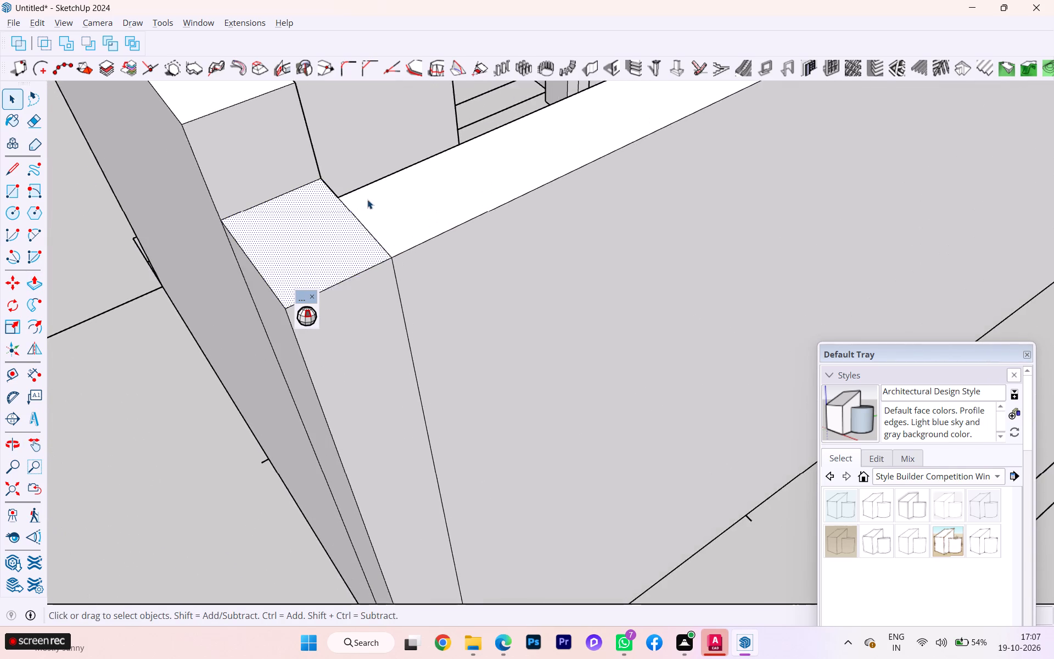
scroll(367, 199, "up", 7)
scroll(358, 204, "down", 1)
left_click(366, 260)
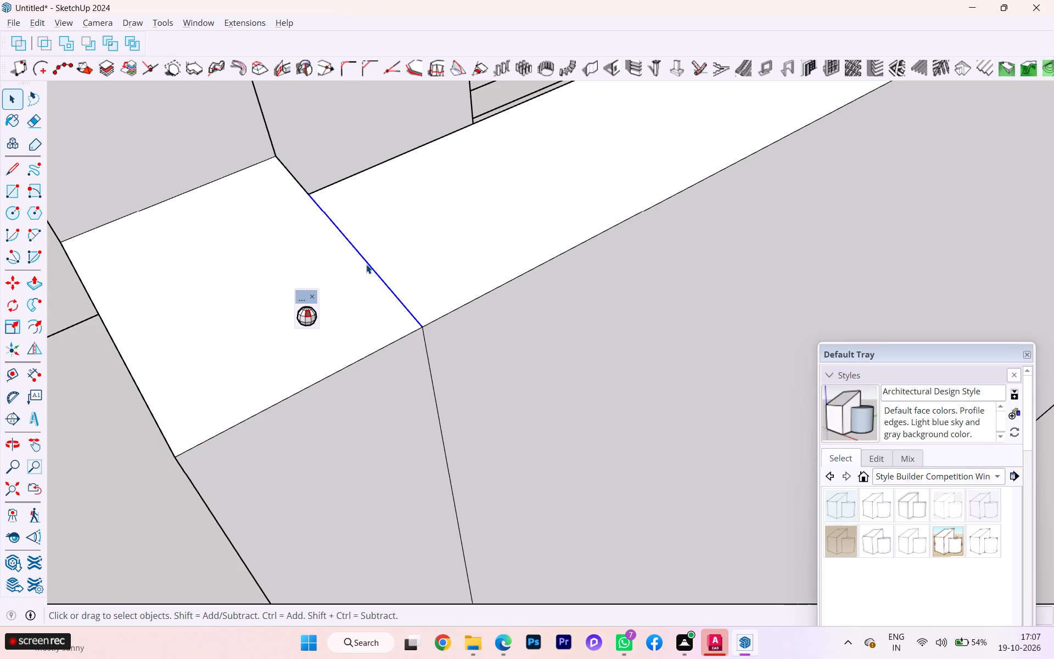
key("Delete")
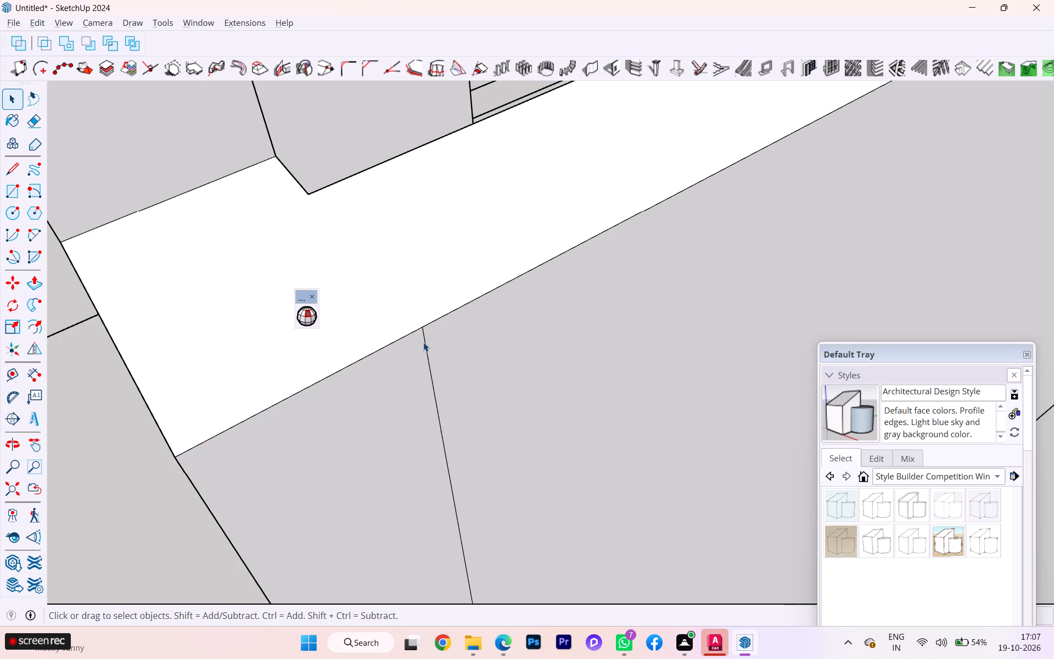
left_click(423, 342)
key("Delete")
Push/Pull the higher adjoining wall's top face down to the level of the corner pier's top.
scroll(434, 271, "down", 3)
scroll(434, 271, "up", 4)
scroll(434, 270, "down", 1)
scroll(434, 270, "up", 1)
scroll(435, 270, "down", 10)
scroll(479, 266, "up", 1)
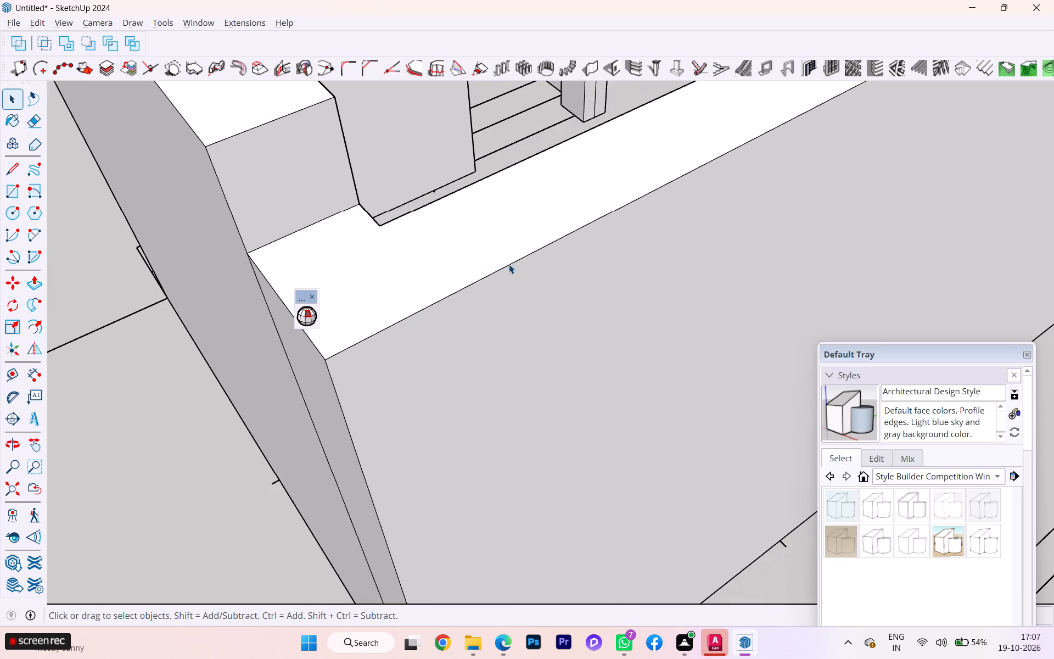
scroll(511, 264, "down", 3)
scroll(511, 264, "up", 4)
scroll(511, 264, "down", 2)
left_click(304, 130)
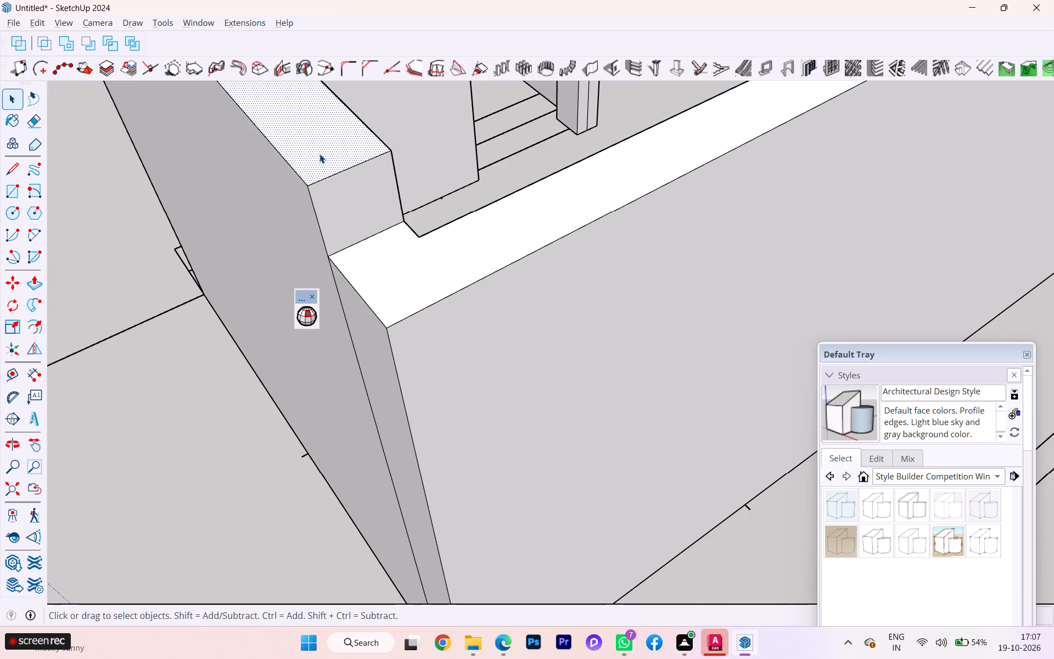
key("p")
left_click(319, 154)
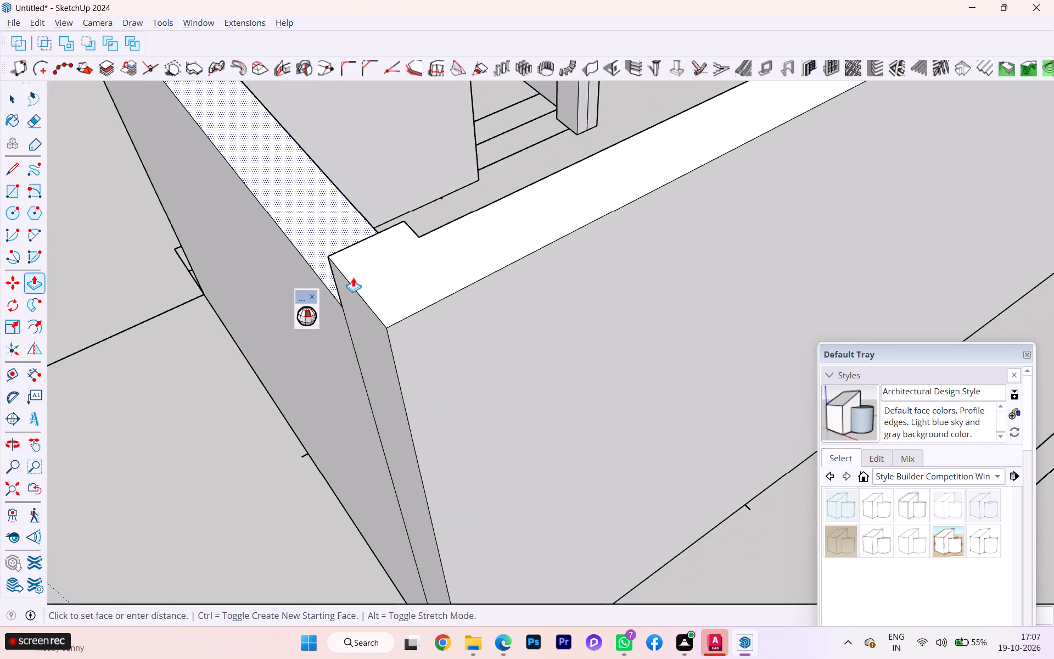
left_click(337, 255)
key("space")
Erase the seams between the corner pier and the lowered wall, across the top and down the outer face.
scroll(340, 255, "down", 1)
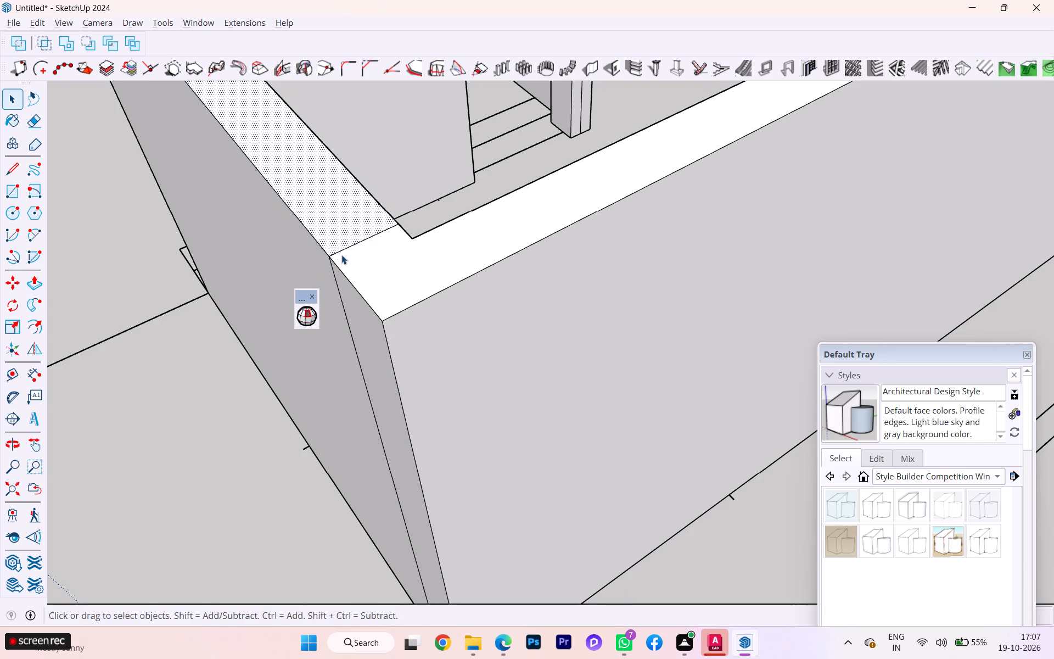
left_click(327, 275)
left_click(167, 376)
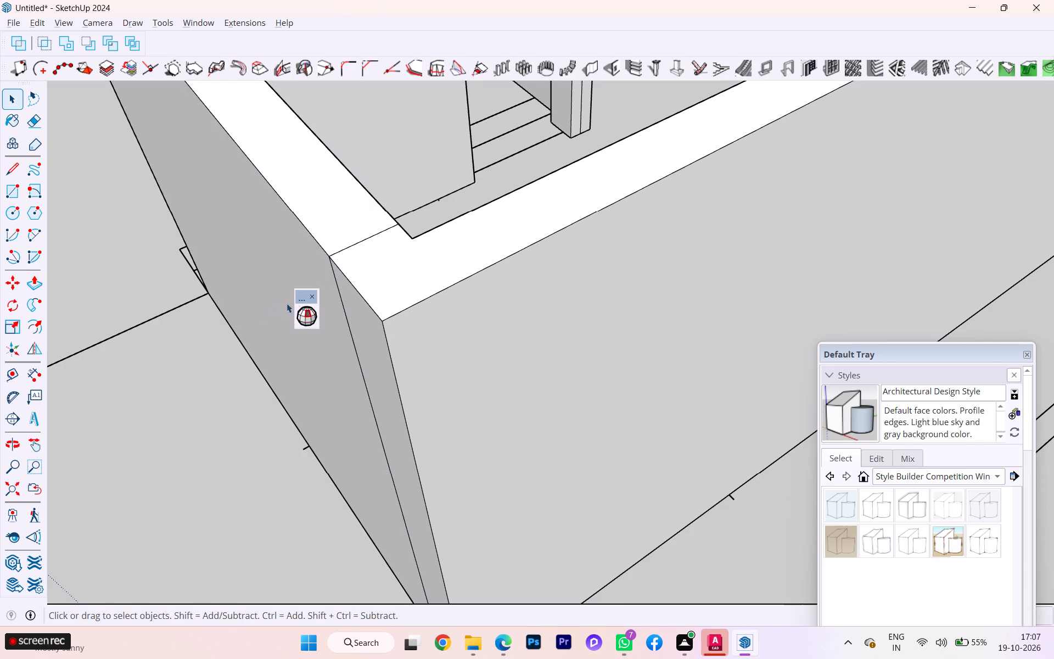
key("e")
left_click(350, 247)
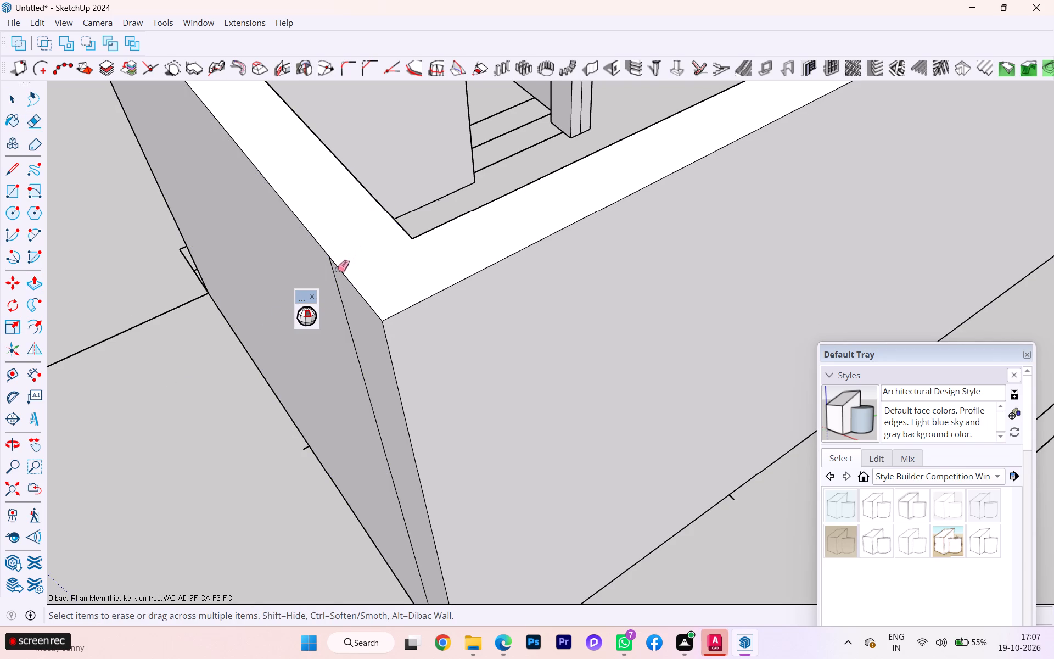
left_click(334, 276)
scroll(426, 261, "down", 6)
scroll(427, 261, "up", 1)
middle_click_drag(426, 261, 116, 336)
scroll(362, 192, "up", 1)
left_click(349, 174)
scroll(339, 201, "down", 1)
scroll(339, 201, "up", 1)
middle_click_drag(341, 202, 912, 102)
scroll(341, 202, "down", 1)
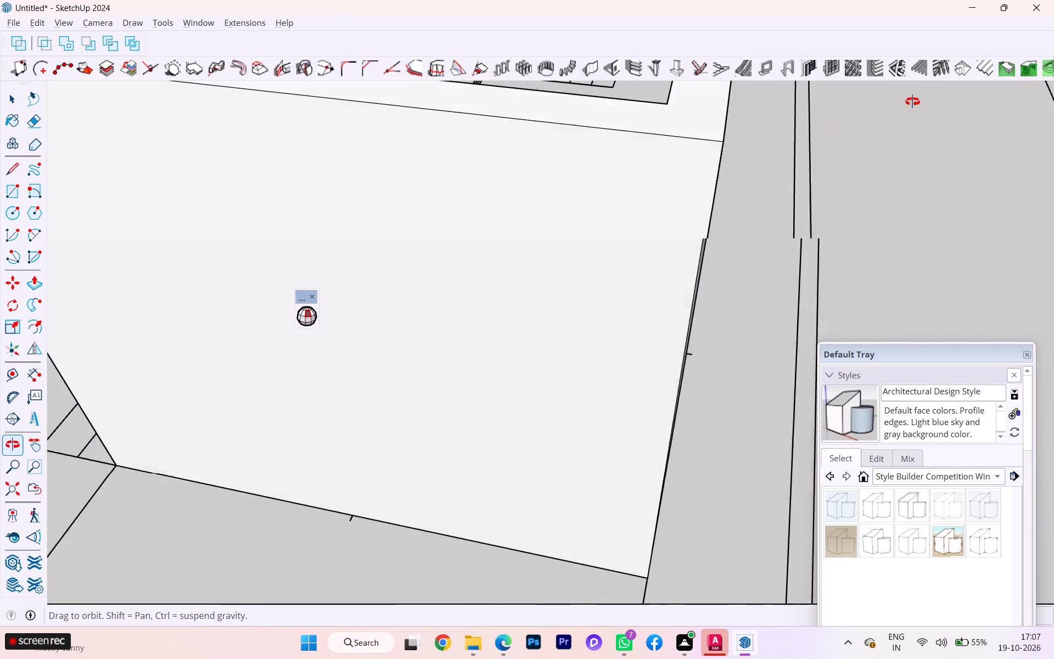
Draw a rectangle over the small free-standing column outline on the ground in front of the entrance steps.
middle_click_drag(912, 102, 913, 102)
scroll(913, 102, "up", 1)
key("space")
scroll(709, 161, "down", 2)
scroll(708, 161, "up", 1)
scroll(707, 163, "down", 2)
scroll(689, 178, "up", 1)
scroll(689, 180, "down", 2)
scroll(689, 181, "up", 2)
scroll(689, 181, "down", 2)
scroll(688, 188, "up", 3)
scroll(688, 188, "down", 5)
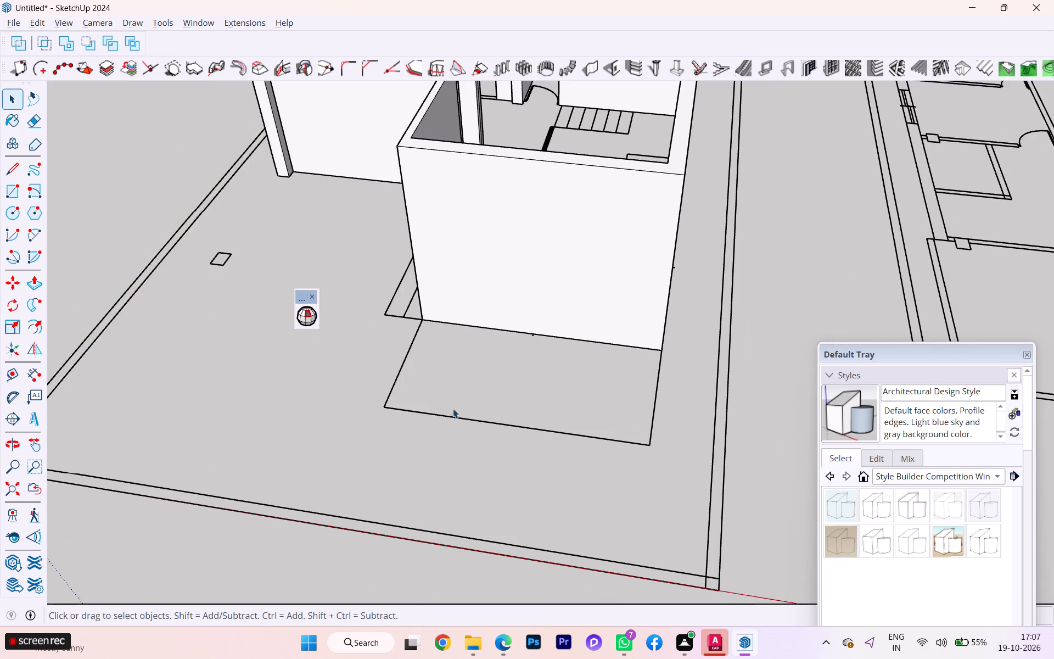
left_click(451, 411)
scroll(403, 347, "down", 1)
scroll(403, 347, "up", 1)
middle_click_drag(403, 347, 767, 317)
scroll(403, 347, "down", 1)
scroll(548, 229, "down", 1)
middle_click_drag(548, 229, 559, 236)
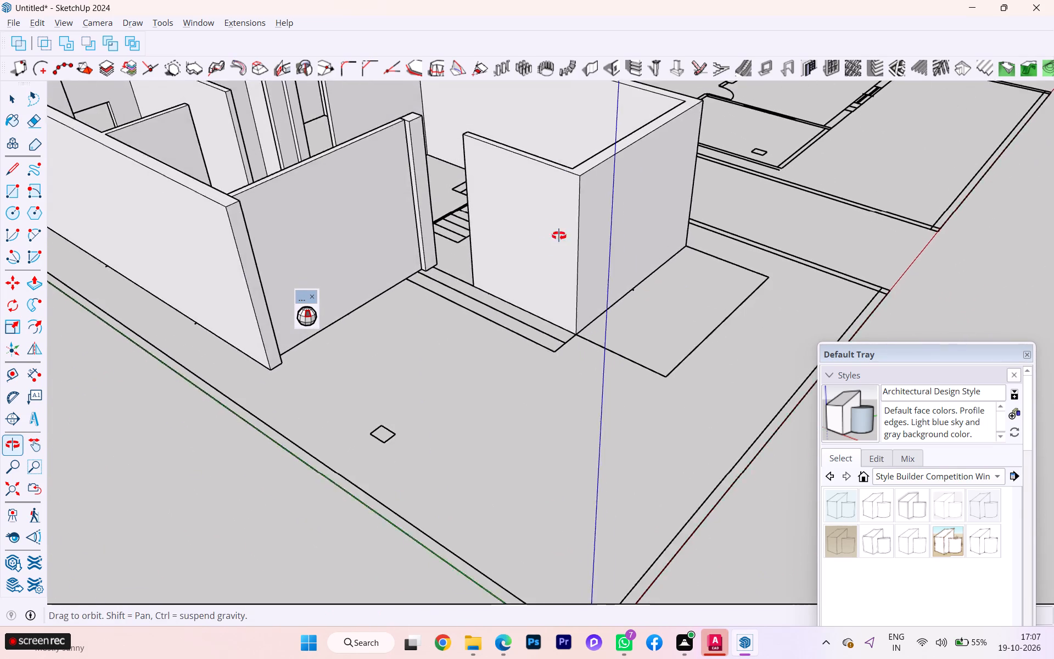
middle_click_drag(559, 236, 620, 266)
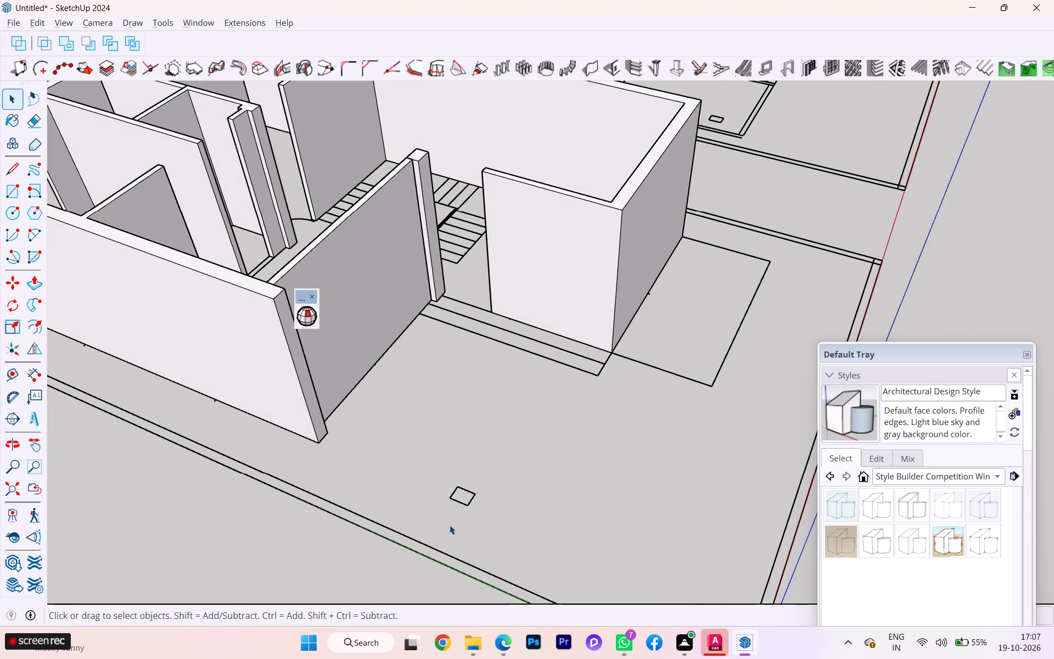
key("r")
scroll(450, 525, "up", 2)
scroll(450, 525, "down", 4)
scroll(449, 524, "up", 4)
scroll(460, 498, "down", 1)
scroll(460, 498, "up", 1)
scroll(460, 498, "down", 1)
scroll(460, 498, "up", 1)
scroll(460, 498, "down", 1)
scroll(460, 497, "up", 2)
scroll(460, 496, "down", 1)
scroll(460, 495, "up", 6)
scroll(458, 495, "down", 2)
scroll(458, 495, "up", 10)
scroll(458, 494, "down", 3)
scroll(458, 494, "up", 1)
scroll(458, 494, "down", 1)
scroll(458, 494, "up", 1)
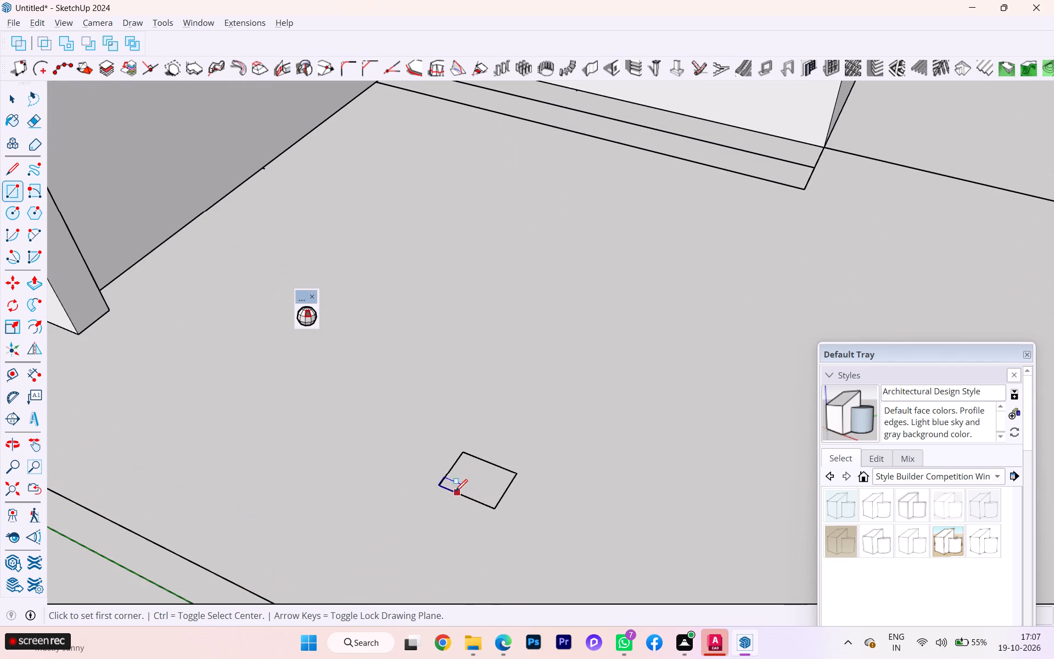
left_click(444, 484)
left_click(520, 477)
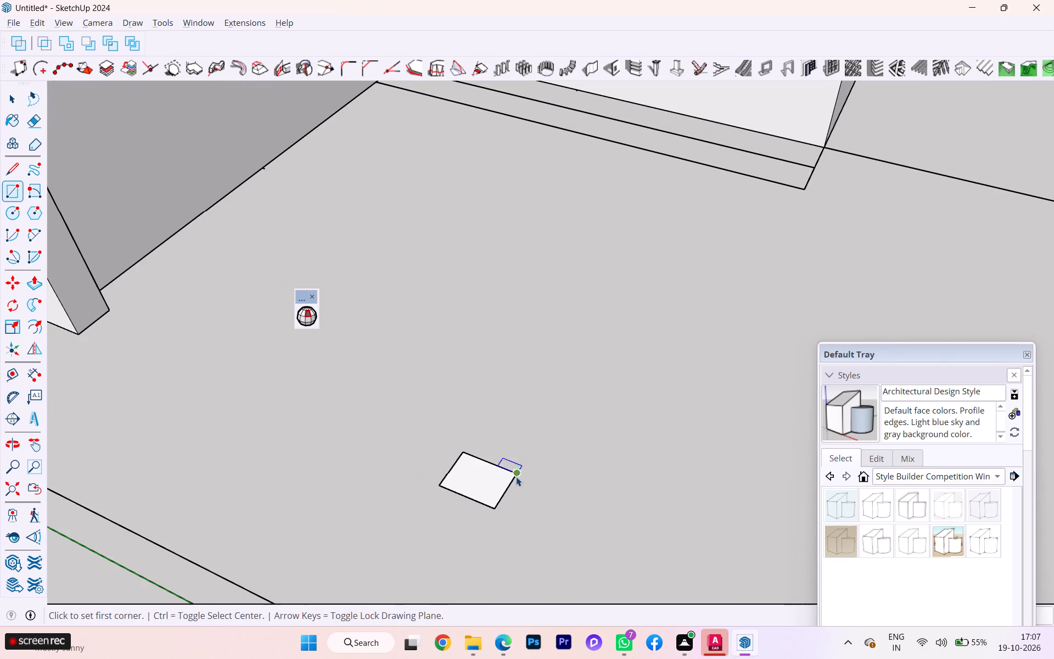
Push/Pull the column's rectangle up to the level of the nearby front wall's top.
key("space")
left_click(493, 477)
key("p")
left_click(492, 477)
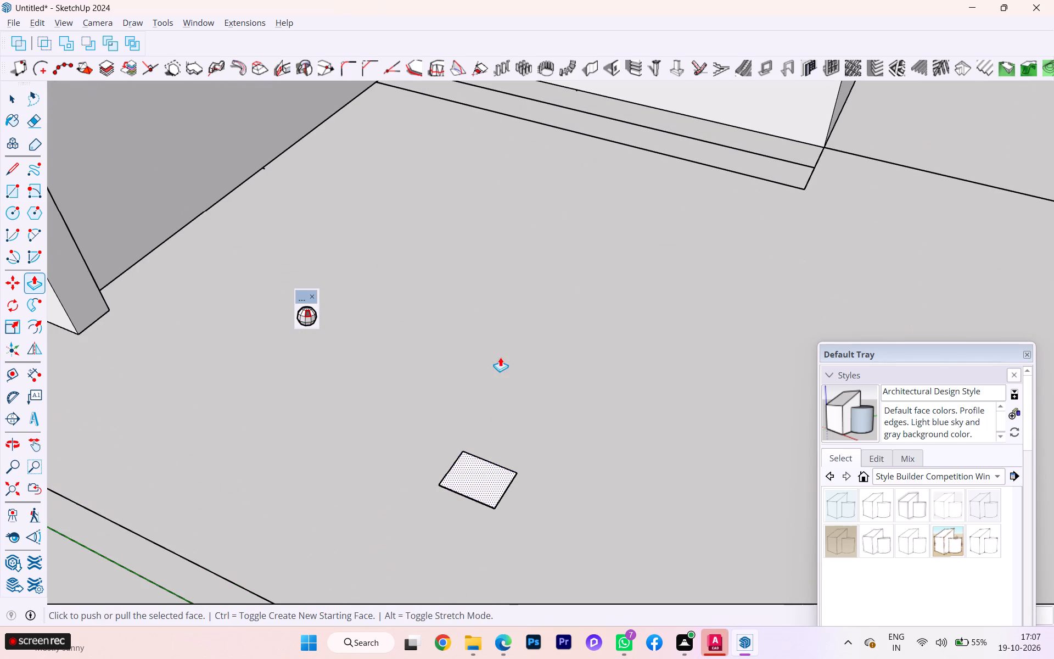
left_click(480, 485)
scroll(476, 398, "down", 3)
scroll(476, 398, "up", 1)
scroll(476, 398, "down", 2)
scroll(476, 398, "up", 4)
scroll(498, 373, "down", 1)
scroll(498, 373, "up", 1)
scroll(498, 373, "down", 2)
scroll(498, 373, "up", 1)
scroll(503, 372, "down", 12)
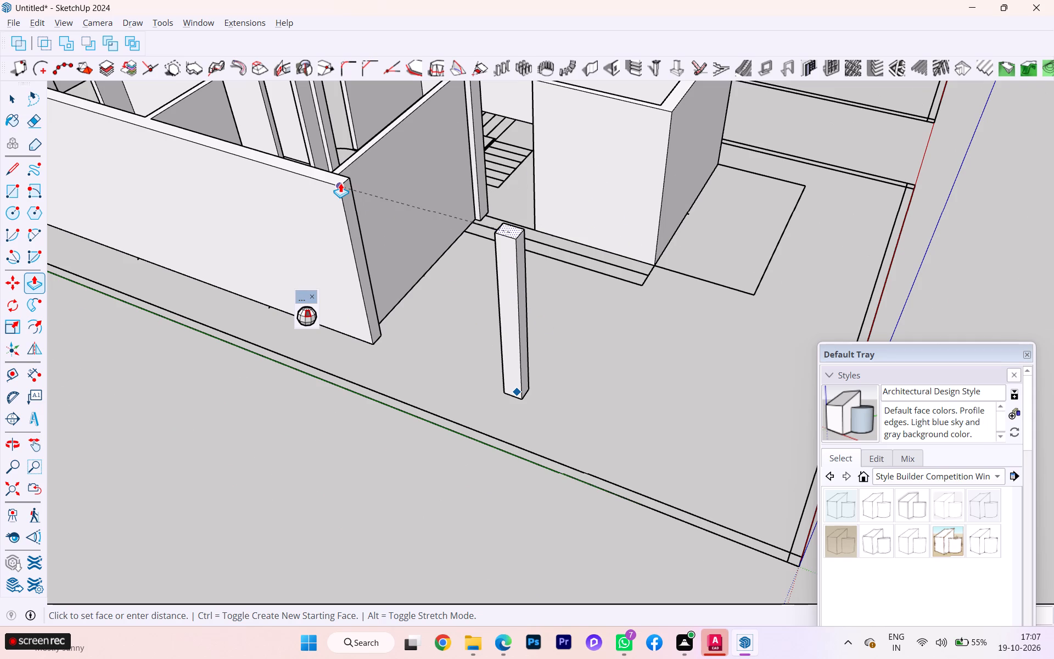
left_click(340, 183)
key("space")
left_click(419, 314)
Copy the top edge at the free end of the wall beside the stairs 3' straight down its end face.
scroll(562, 337, "down", 1)
middle_click_drag(562, 337, 303, 370)
scroll(409, 348, "down", 2)
scroll(417, 350, "up", 1)
scroll(418, 351, "down", 3)
scroll(454, 360, "up", 1)
scroll(455, 361, "down", 3)
middle_click_drag(459, 363, 707, 357)
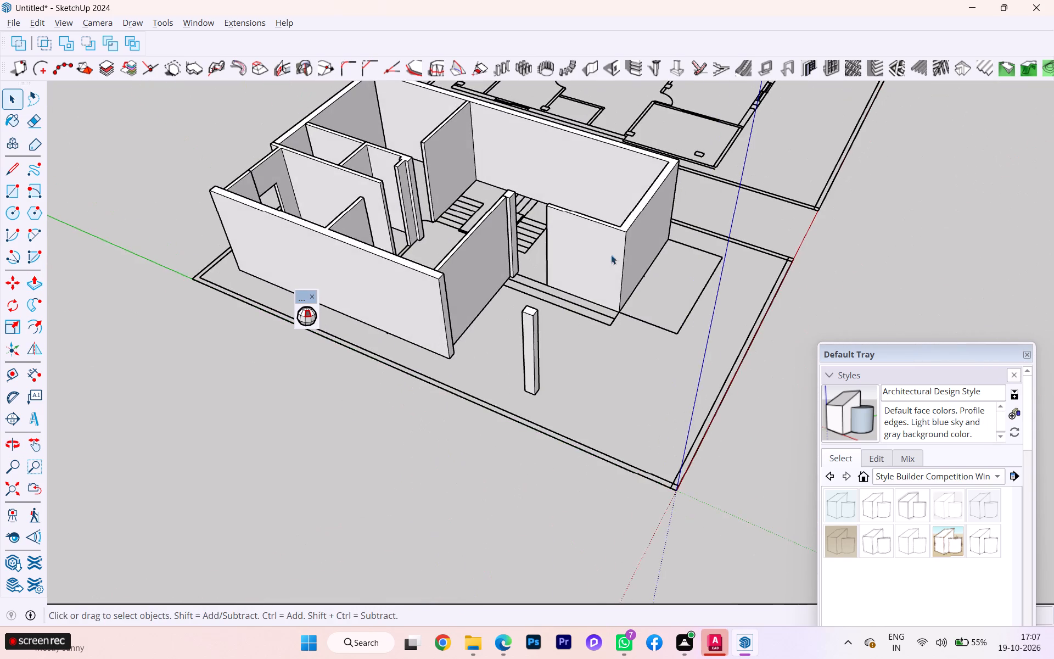
scroll(597, 242, "down", 1)
middle_click_drag(595, 247, 731, 305)
middle_click_drag(400, 280, 170, 301)
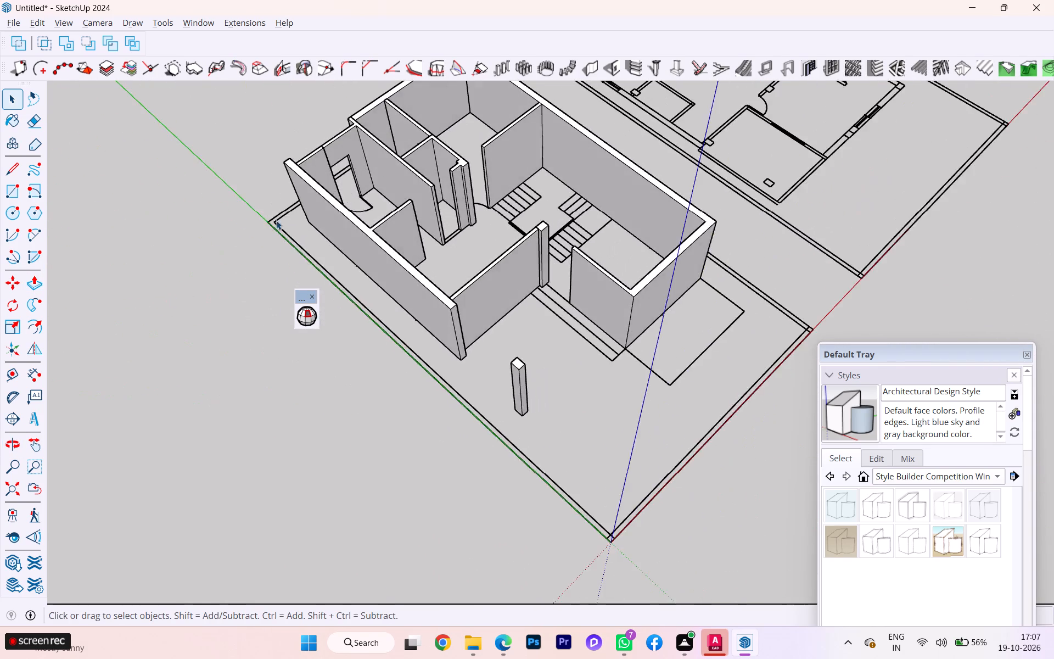
scroll(449, 113, "up", 5)
scroll(486, 167, "down", 1)
scroll(486, 167, "up", 1)
scroll(486, 169, "down", 3)
scroll(486, 169, "up", 3)
scroll(486, 169, "down", 2)
scroll(486, 169, "up", 3)
scroll(497, 178, "down", 2)
scroll(502, 180, "up", 1)
scroll(502, 180, "down", 1)
scroll(502, 180, "up", 5)
scroll(502, 179, "down", 1)
scroll(502, 179, "up", 1)
scroll(508, 178, "down", 1)
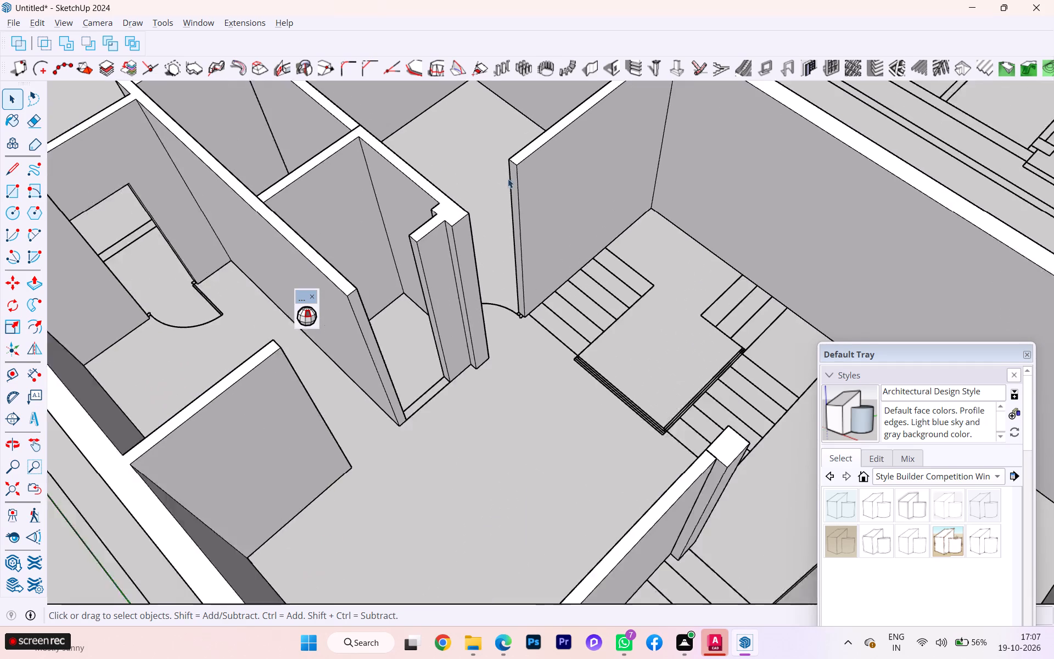
scroll(508, 178, "down", 1)
scroll(517, 178, "up", 1)
scroll(517, 178, "down", 1)
scroll(517, 178, "up", 5)
scroll(517, 178, "down", 2)
left_click(513, 164)
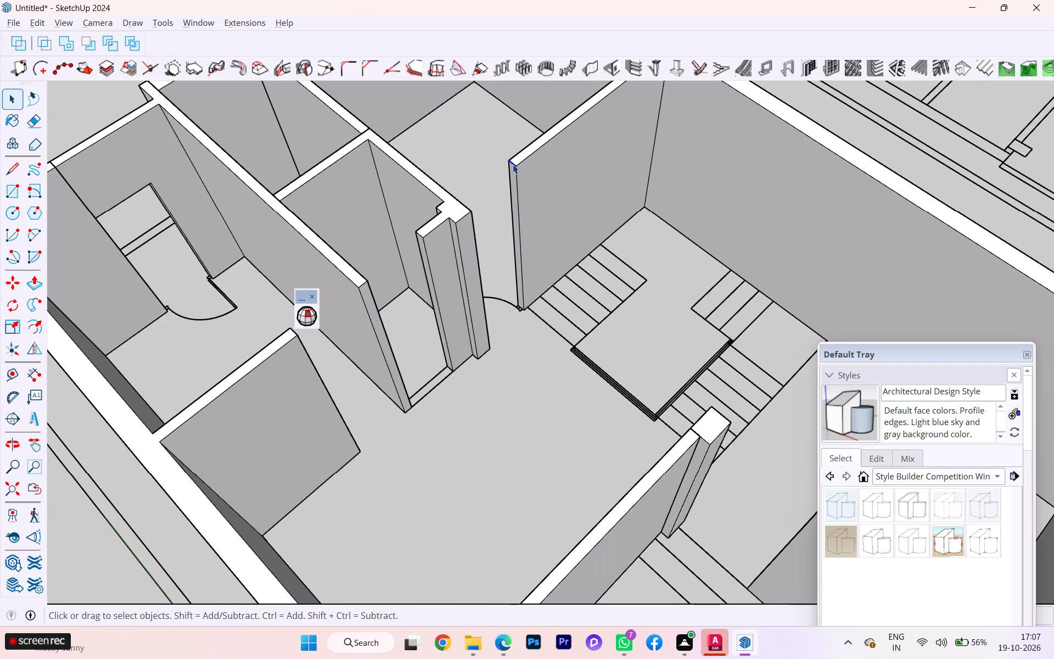
key("m")
key("Return")
scroll(513, 164, "up", 3)
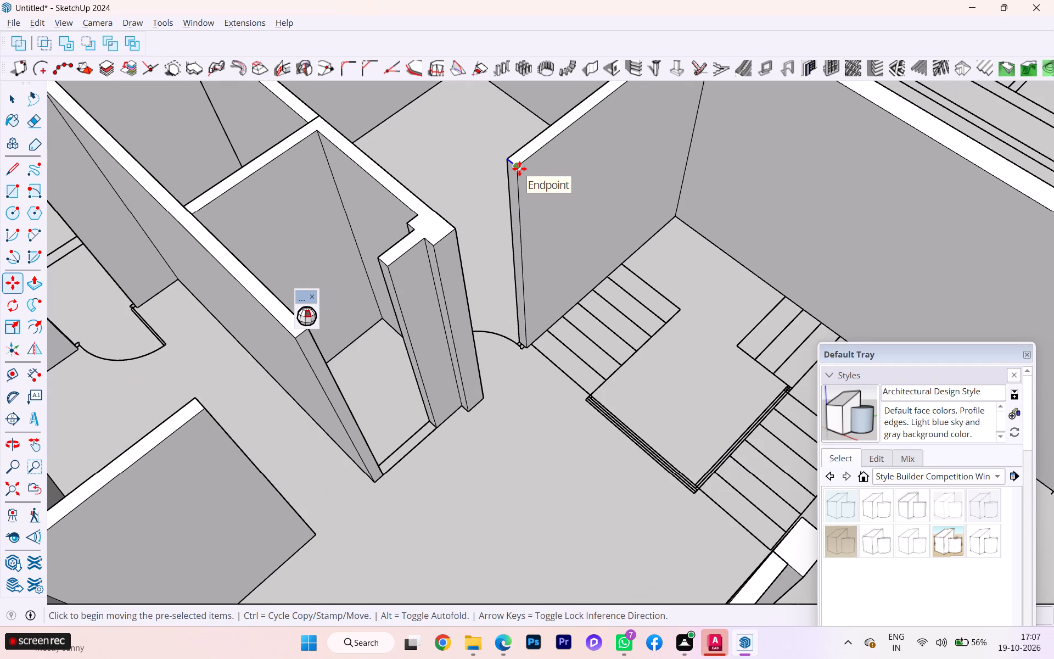
left_click(519, 169)
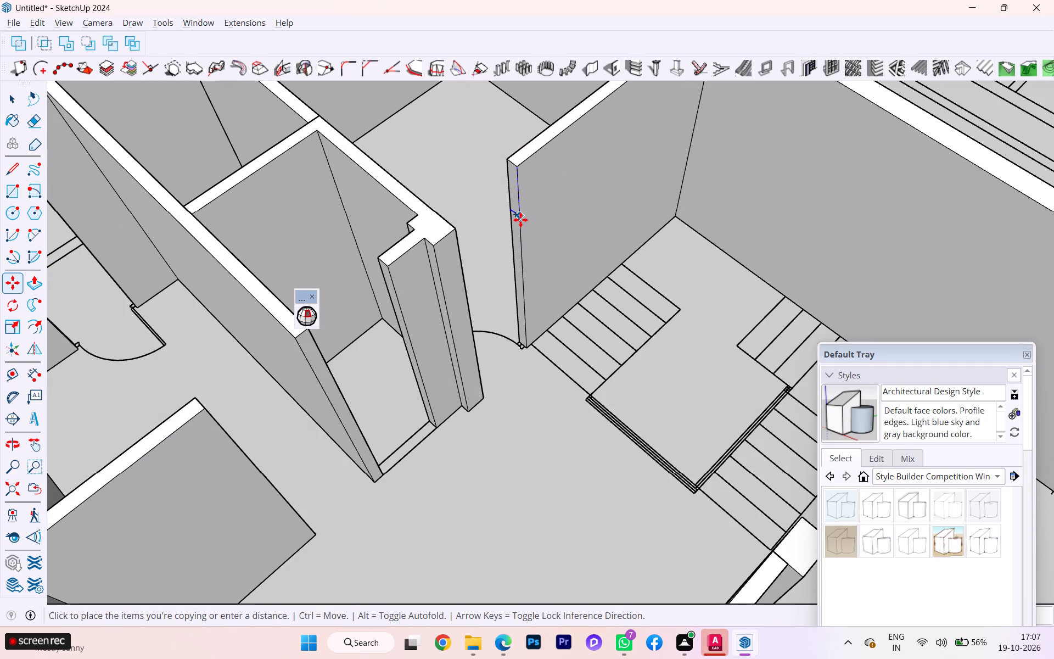
key("Up")
type("3'")
key("Return")
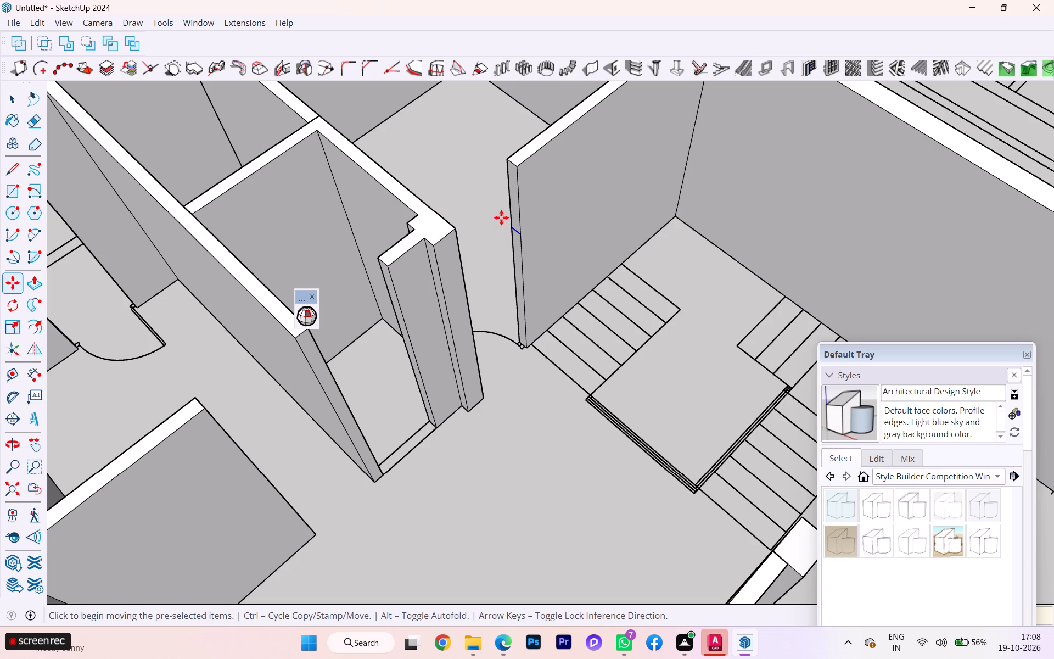
Push/Pull the wall end's upper face across to the opposite pier to form the lintel over the door opening.
key("p")
scroll(503, 214, "up", 2)
left_click(515, 191)
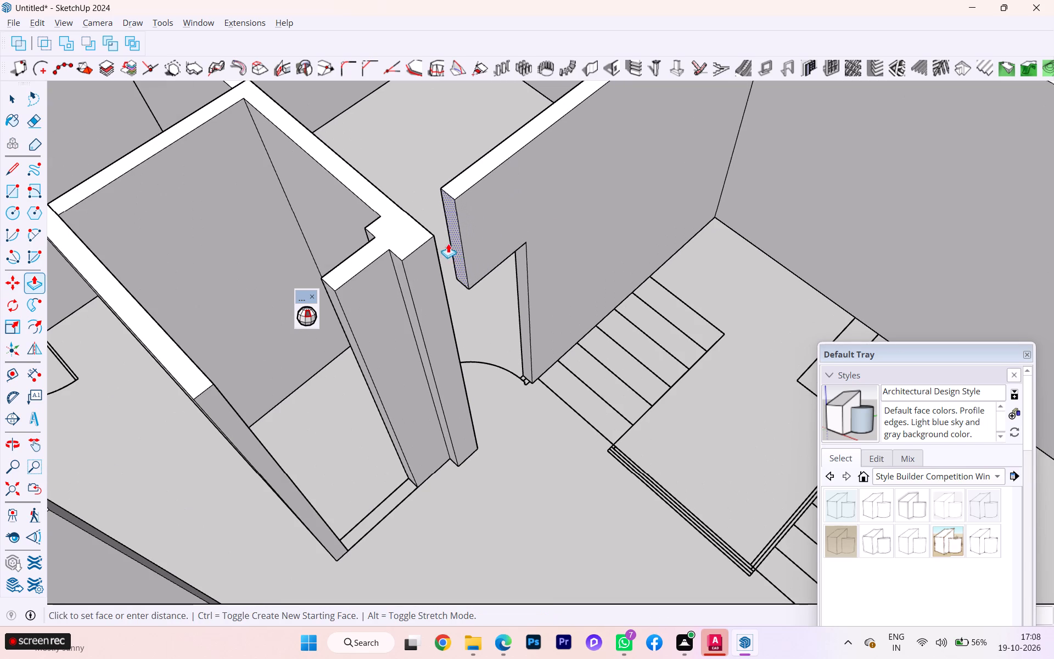
left_click(447, 289)
key("space")
Examine the door lintel by the stairs and the surrounding walls of the ground floor from several sides.
scroll(467, 241, "down", 1)
middle_click_drag(467, 241, 340, 254)
scroll(363, 224, "up", 3)
scroll(368, 222, "down", 1)
scroll(368, 222, "up", 2)
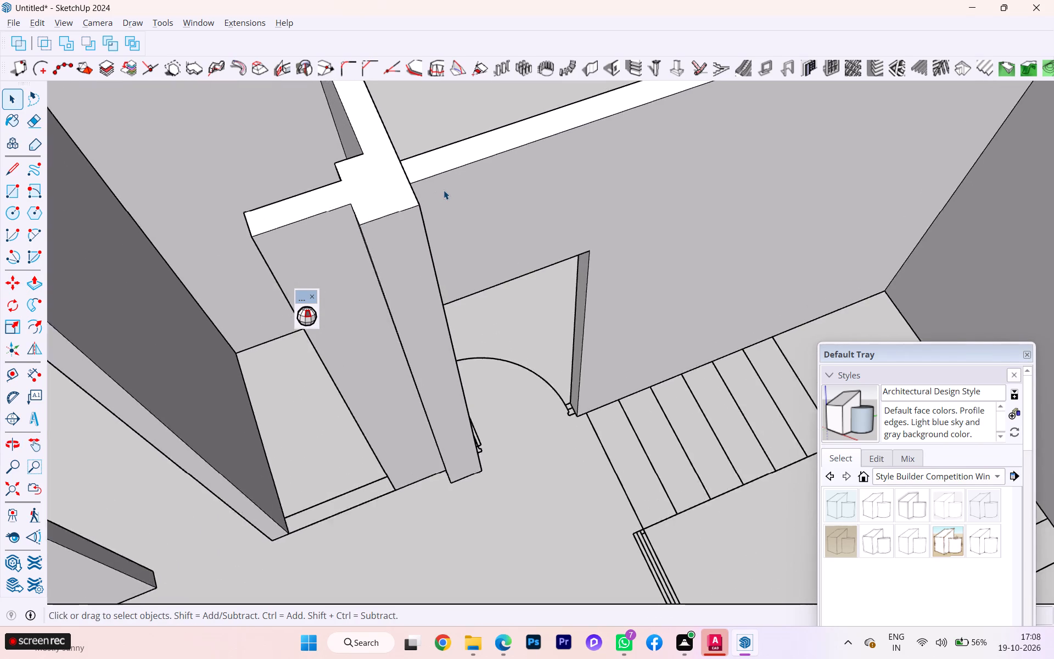
scroll(444, 190, "up", 1)
scroll(444, 190, "down", 3)
scroll(444, 190, "up", 6)
scroll(444, 190, "down", 1)
scroll(444, 190, "up", 1)
scroll(444, 190, "down", 2)
scroll(444, 190, "up", 3)
scroll(444, 190, "down", 2)
scroll(444, 190, "up", 1)
scroll(429, 204, "down", 4)
middle_click_drag(429, 237, 313, 229)
scroll(375, 272, "down", 3)
scroll(400, 259, "up", 2)
scroll(435, 238, "down", 3)
scroll(435, 238, "up", 2)
scroll(435, 238, "down", 7)
middle_click_drag(435, 240, 426, 237)
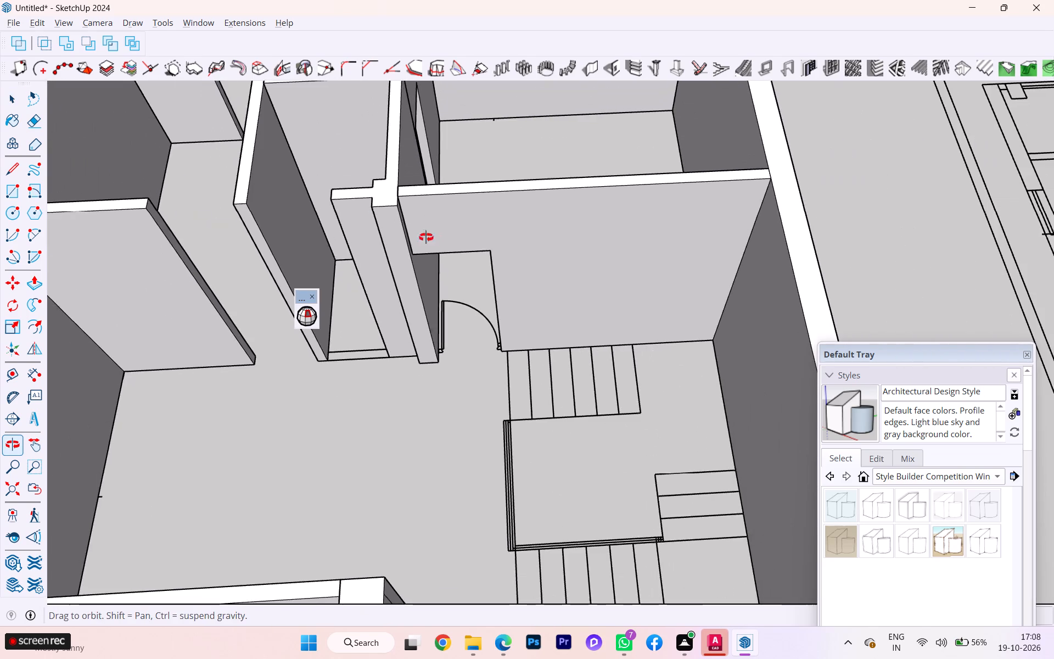
middle_click_drag(426, 237, 289, 193)
scroll(382, 221, "down", 4)
scroll(393, 224, "up", 2)
scroll(450, 227, "down", 2)
middle_click_drag(478, 226, 480, 217)
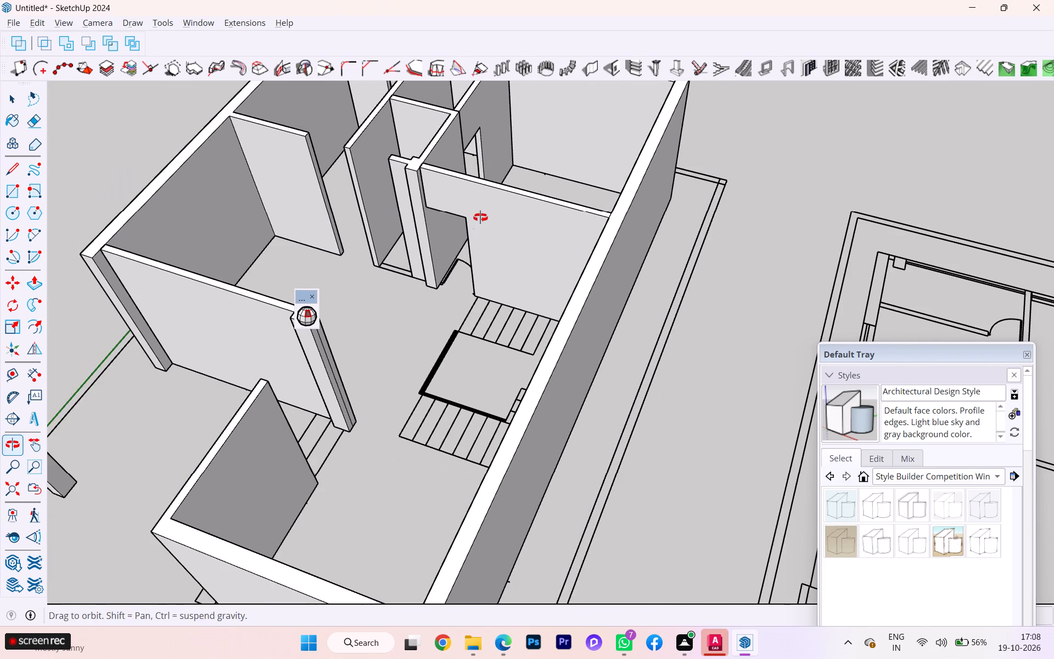
middle_click_drag(480, 217, 607, 172)
key("space")
left_click(669, 231)
scroll(460, 261, "down", 1)
left_click_drag(232, 282, 245, 276)
middle_click_drag(232, 282, 245, 276)
scroll(234, 281, "down", 1)
left_click_drag(245, 276, 377, 246)
middle_click_drag(245, 276, 397, 241)
scroll(354, 268, "down", 3)
middle_click_drag(341, 304, 625, 281)
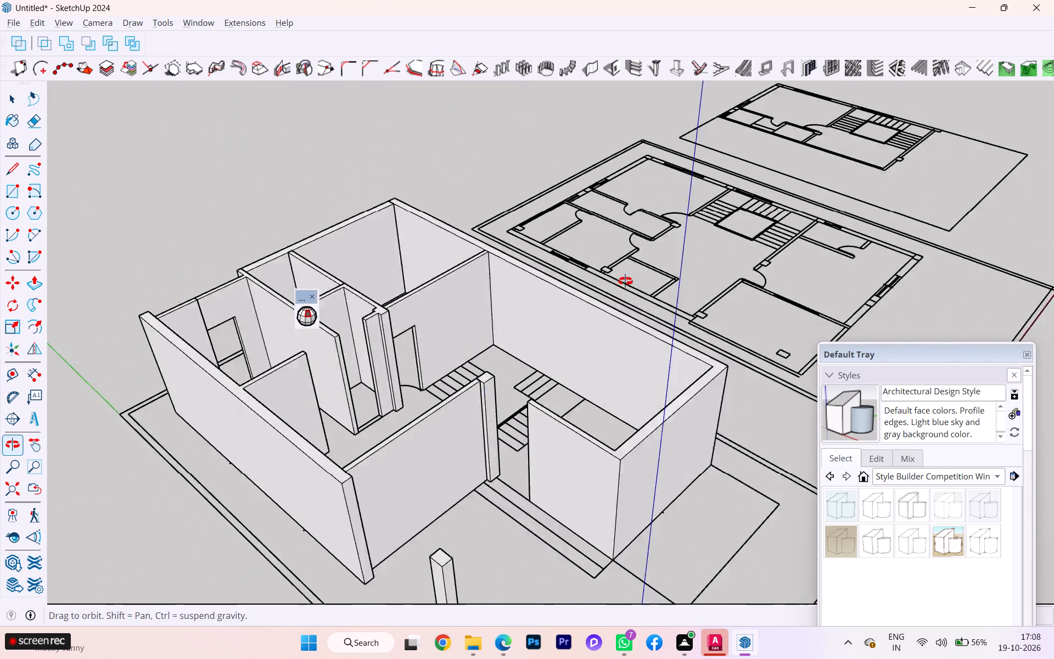
middle_click_drag(625, 281, 634, 281)
scroll(620, 387, "down", 1)
scroll(618, 389, "up", 2)
scroll(610, 398, "down", 1)
scroll(609, 398, "up", 2)
scroll(545, 392, "down", 1)
scroll(545, 392, "up", 3)
scroll(545, 392, "down", 3)
scroll(545, 392, "up", 1)
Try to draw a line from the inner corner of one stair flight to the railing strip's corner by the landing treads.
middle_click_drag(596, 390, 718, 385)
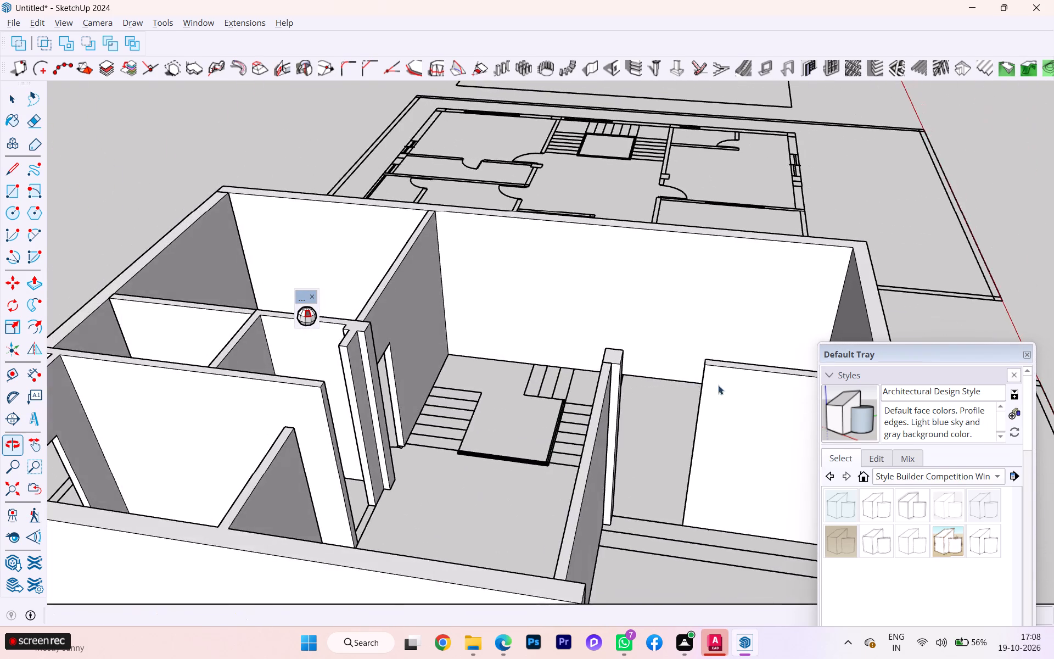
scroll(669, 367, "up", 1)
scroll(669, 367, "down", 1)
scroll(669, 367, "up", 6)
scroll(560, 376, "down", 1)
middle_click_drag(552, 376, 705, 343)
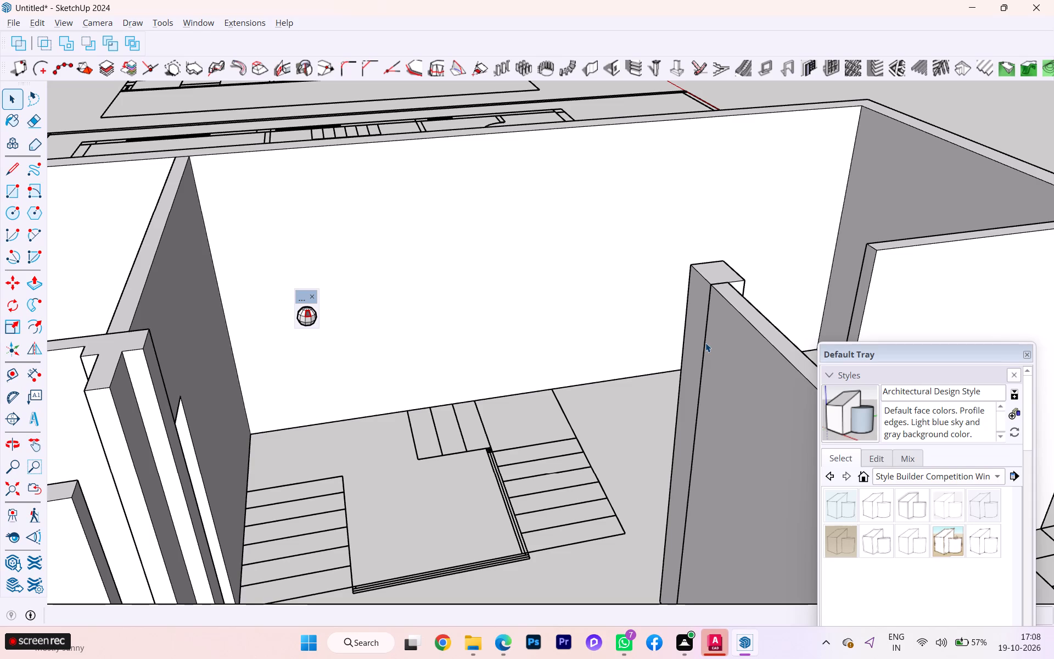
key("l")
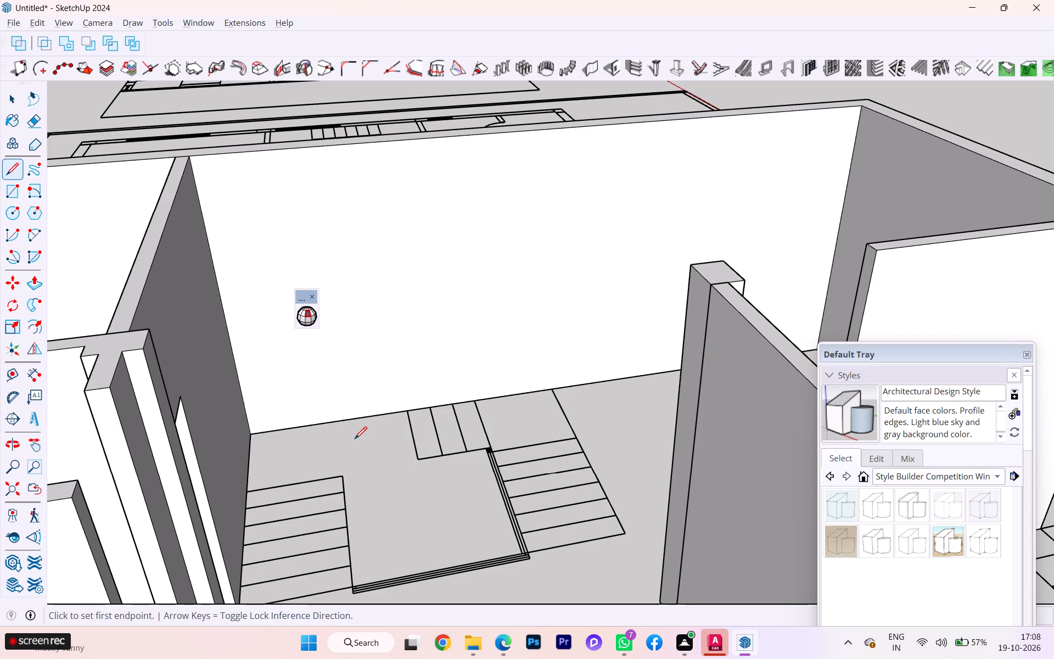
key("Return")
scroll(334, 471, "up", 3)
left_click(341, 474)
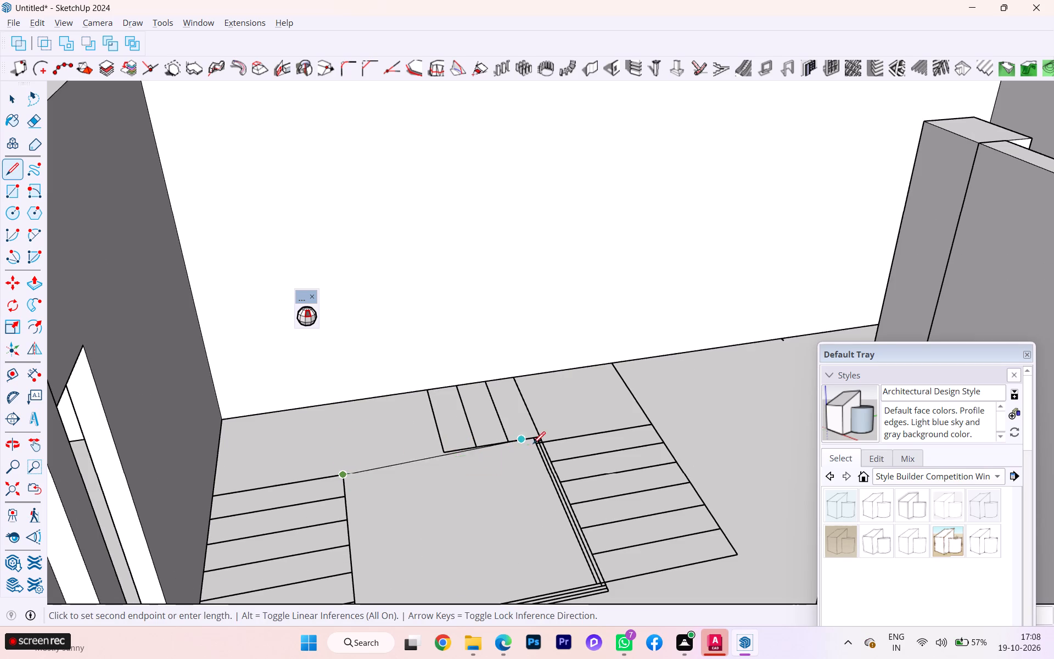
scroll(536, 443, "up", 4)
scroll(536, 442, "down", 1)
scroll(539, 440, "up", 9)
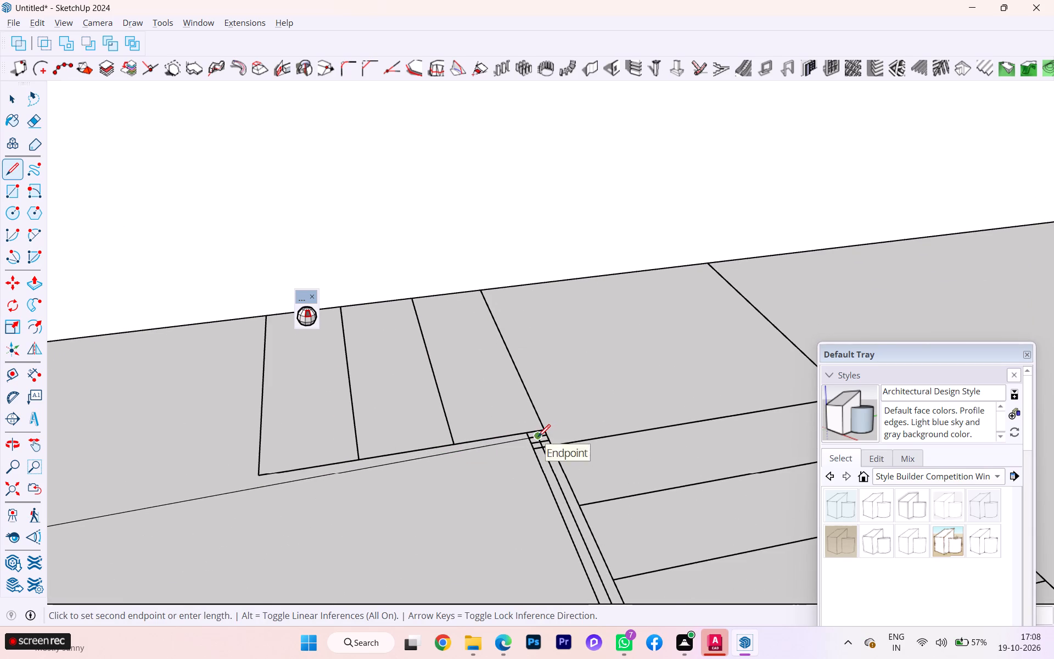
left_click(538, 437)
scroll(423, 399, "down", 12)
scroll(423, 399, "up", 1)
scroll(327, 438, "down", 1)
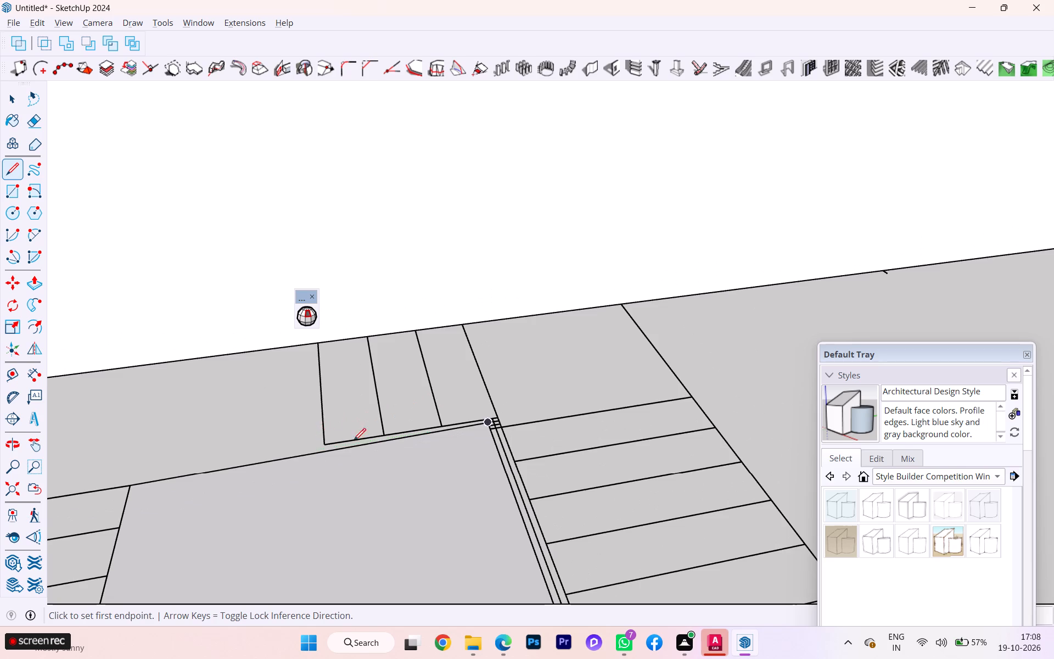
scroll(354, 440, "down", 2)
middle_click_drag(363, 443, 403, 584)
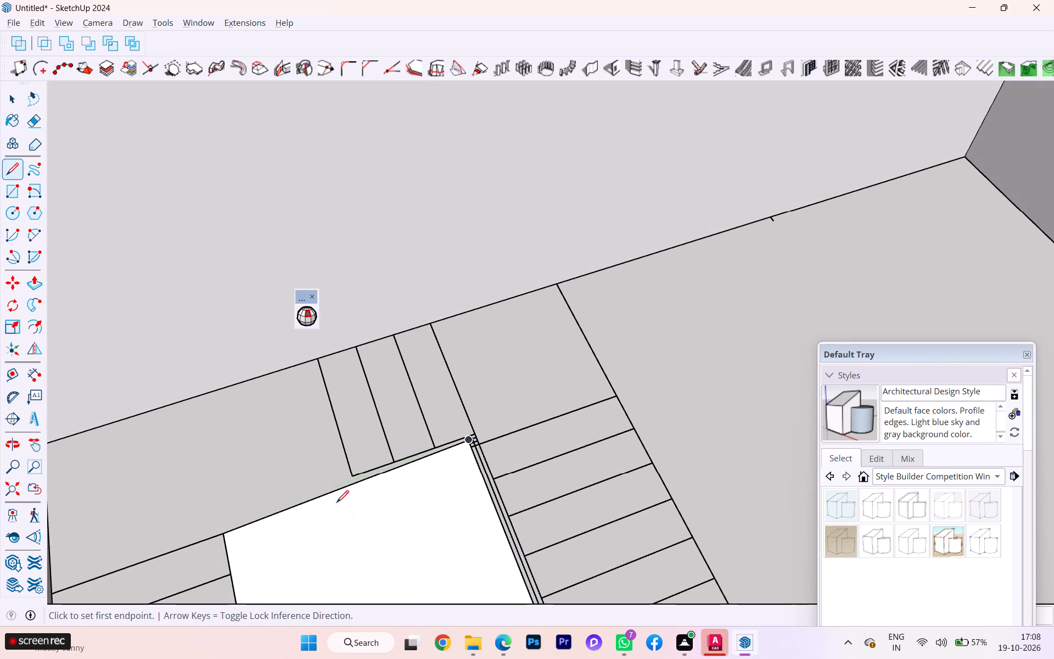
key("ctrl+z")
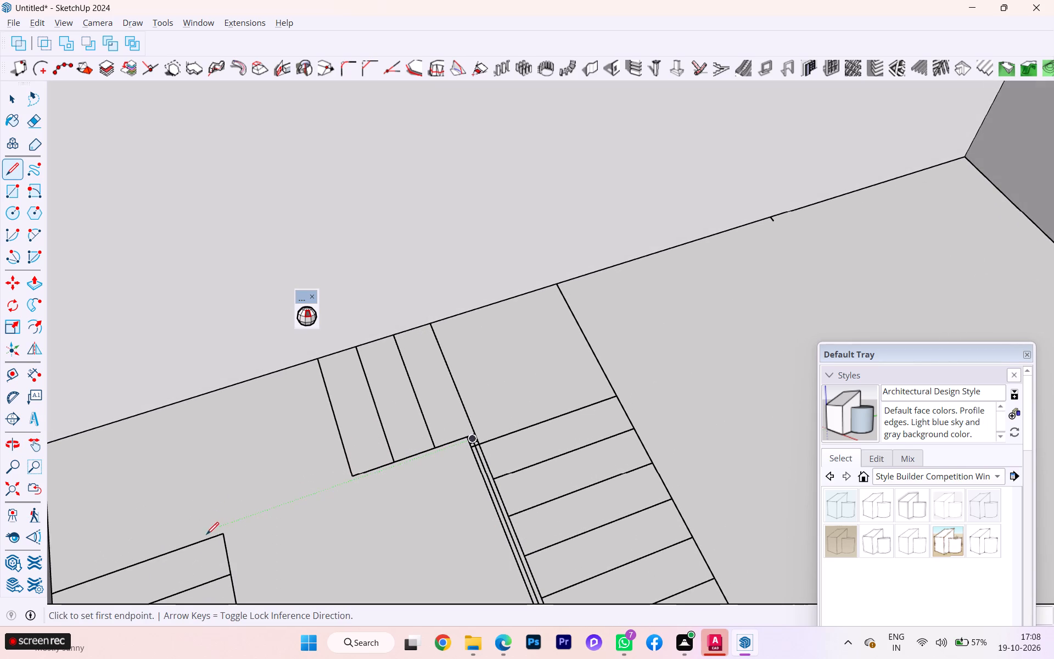
Draw a line along the green axis from the stair flight's inner corner across the open well to the railing strip.
left_click(227, 535)
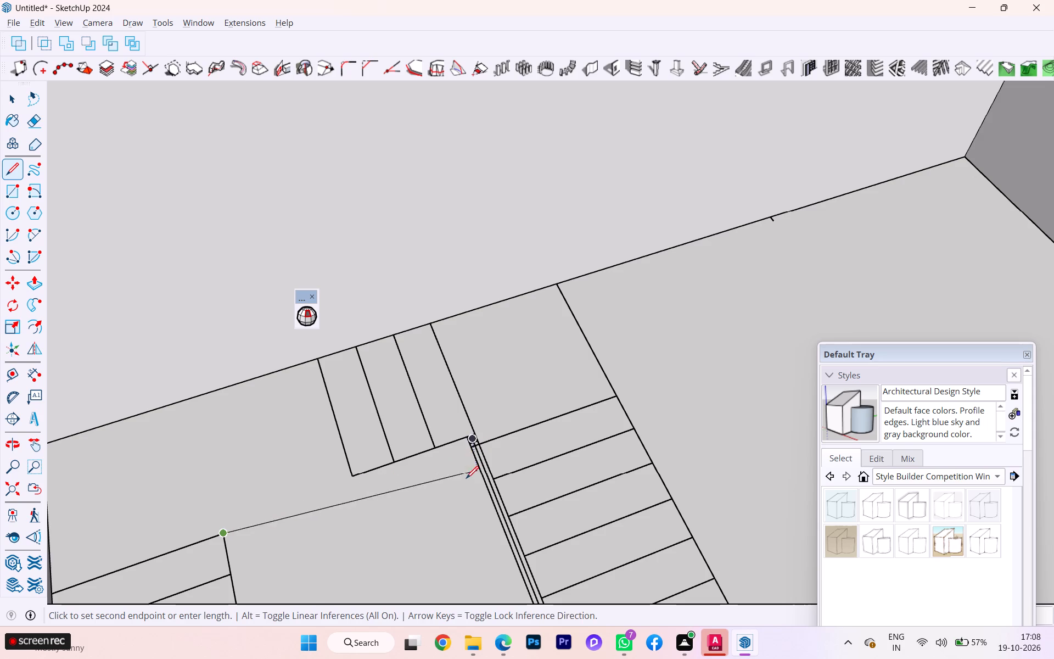
key("Left")
scroll(463, 452, "up", 1)
scroll(464, 452, "down", 2)
scroll(470, 446, "up", 1)
scroll(470, 446, "down", 3)
scroll(470, 446, "up", 11)
scroll(471, 445, "down", 1)
scroll(471, 445, "up", 11)
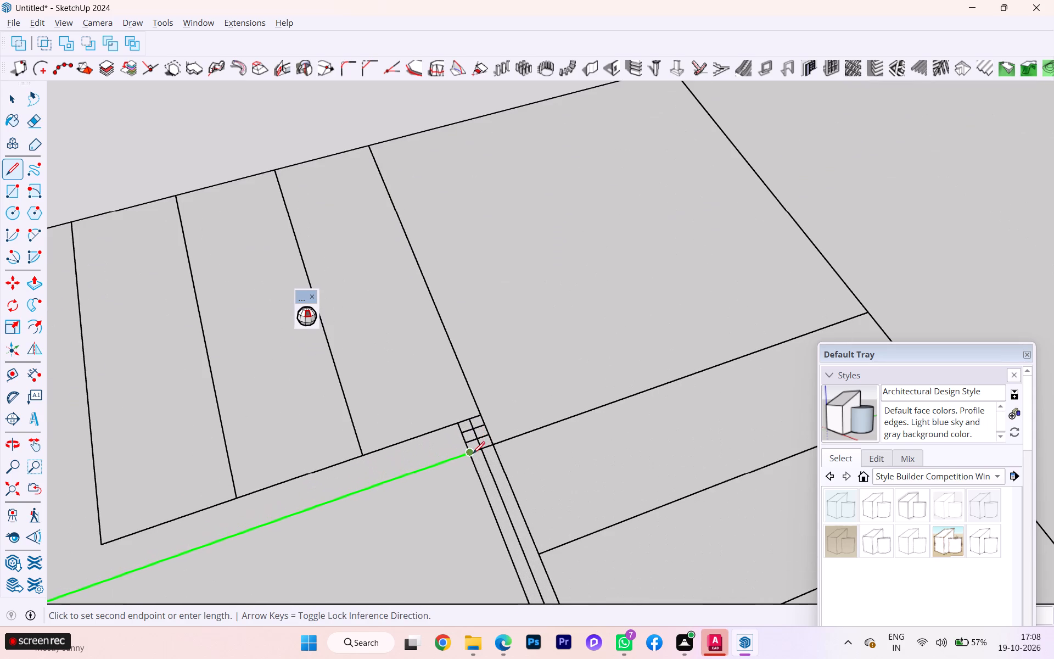
left_click(472, 455)
key("space")
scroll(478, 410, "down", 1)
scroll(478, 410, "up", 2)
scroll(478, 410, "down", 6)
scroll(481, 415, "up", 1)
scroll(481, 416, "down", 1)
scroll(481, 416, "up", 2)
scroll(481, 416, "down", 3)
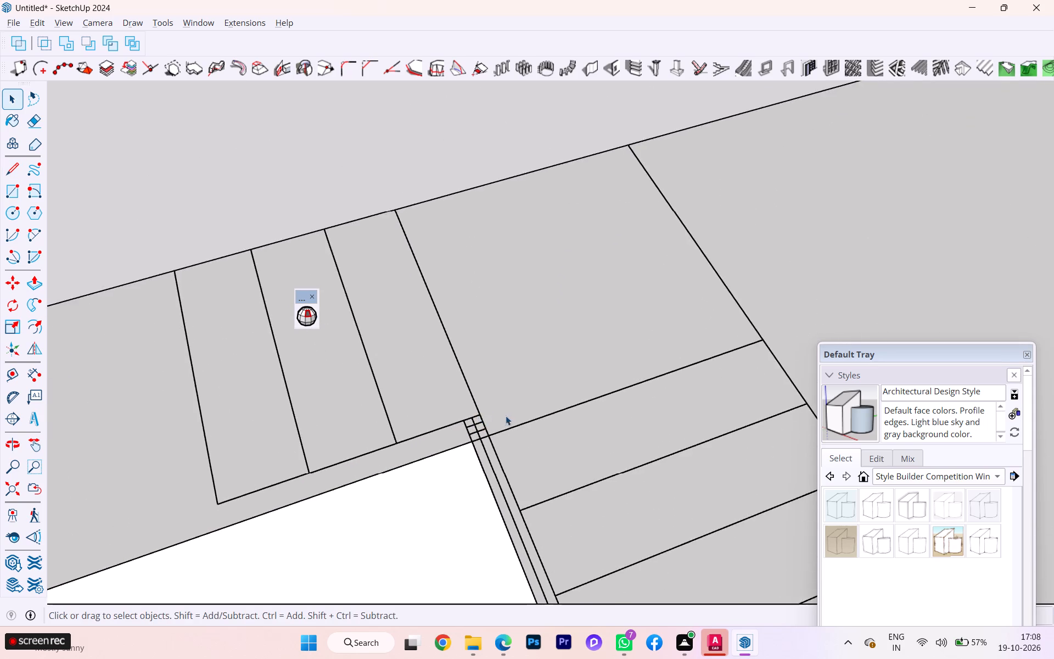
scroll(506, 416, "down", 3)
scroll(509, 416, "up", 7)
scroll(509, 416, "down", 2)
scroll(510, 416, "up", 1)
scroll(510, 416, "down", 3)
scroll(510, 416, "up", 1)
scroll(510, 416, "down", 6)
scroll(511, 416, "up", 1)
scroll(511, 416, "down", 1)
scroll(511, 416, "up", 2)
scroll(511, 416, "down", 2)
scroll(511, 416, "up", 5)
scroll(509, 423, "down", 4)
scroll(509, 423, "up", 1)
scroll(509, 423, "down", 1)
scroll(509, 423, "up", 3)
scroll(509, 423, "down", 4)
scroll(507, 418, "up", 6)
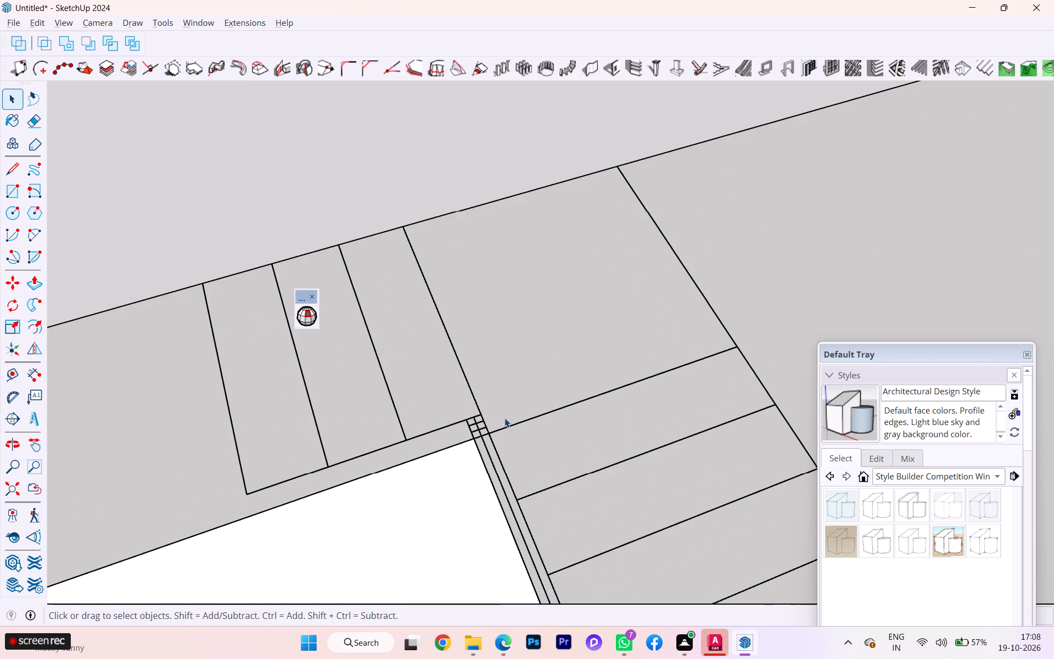
Extend the rear treads' front edge along the green axis and close it down to the flight's corner, outlining a narrow railing strip.
key("l")
key("Return")
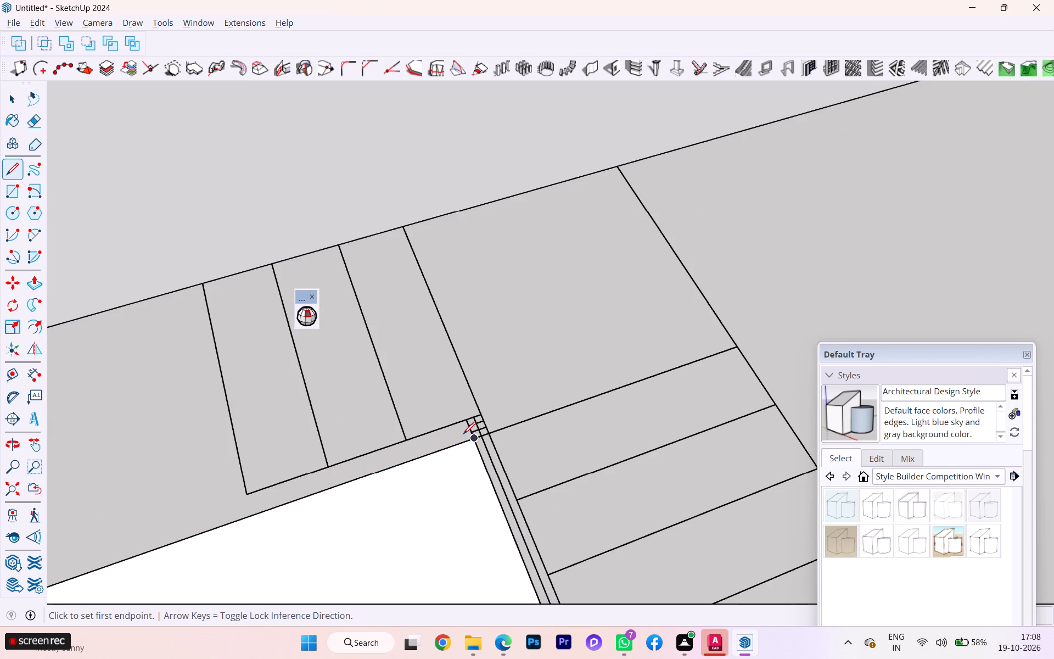
scroll(470, 431, "up", 1)
scroll(470, 431, "down", 1)
scroll(470, 431, "up", 2)
scroll(470, 431, "down", 1)
scroll(470, 431, "up", 3)
scroll(471, 429, "down", 2)
scroll(483, 419, "up", 1)
scroll(484, 416, "down", 4)
scroll(484, 416, "up", 3)
scroll(484, 416, "down", 2)
scroll(485, 412, "up", 2)
scroll(485, 412, "down", 19)
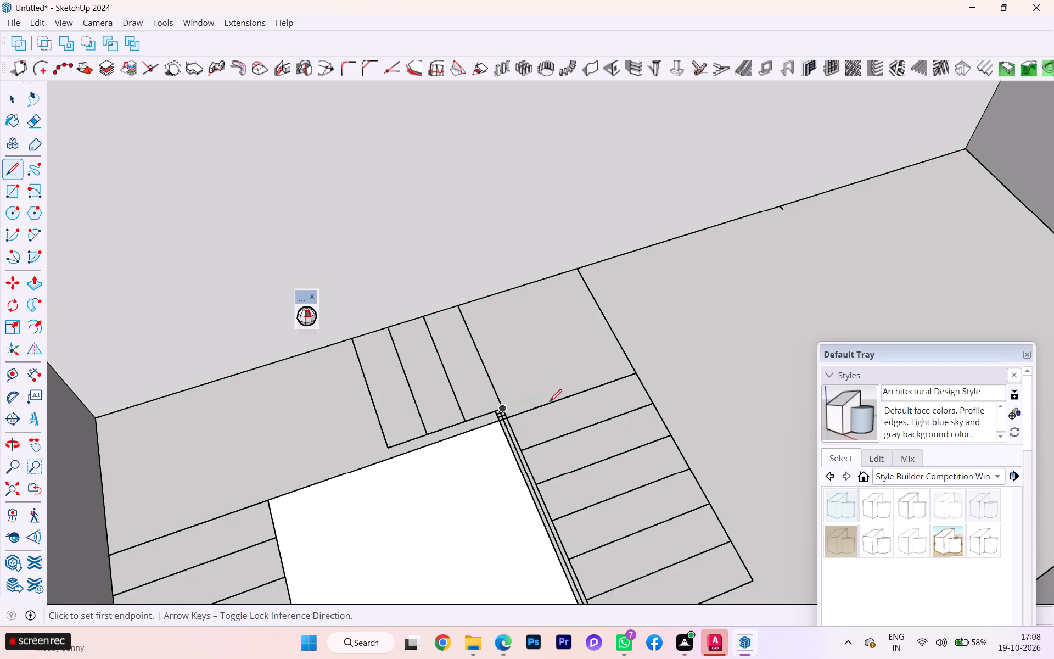
left_click(407, 440)
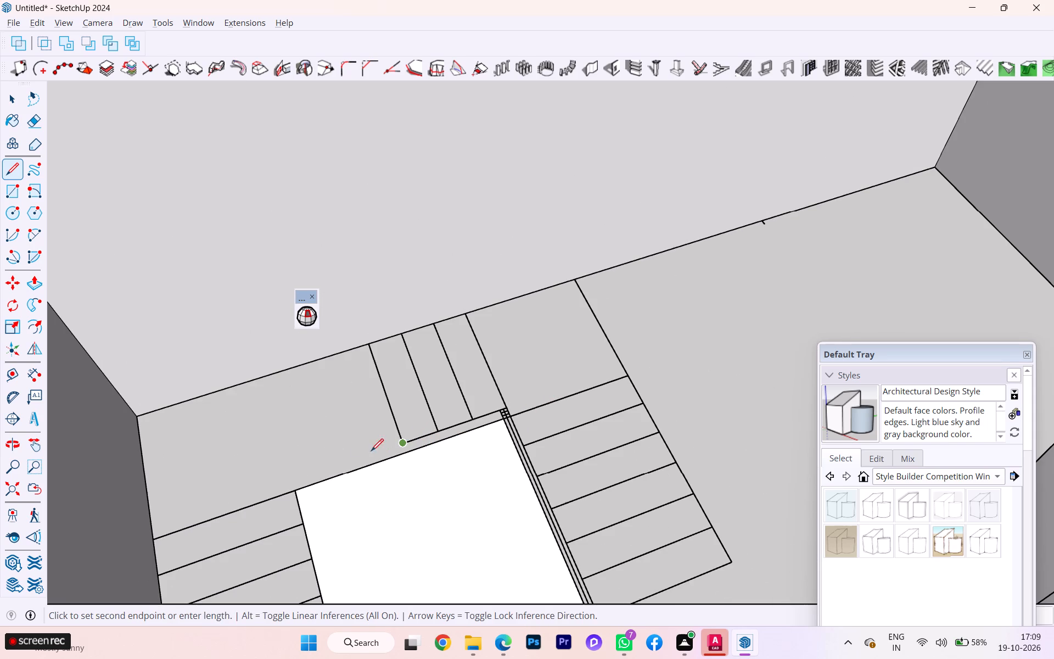
scroll(287, 482, "up", 3)
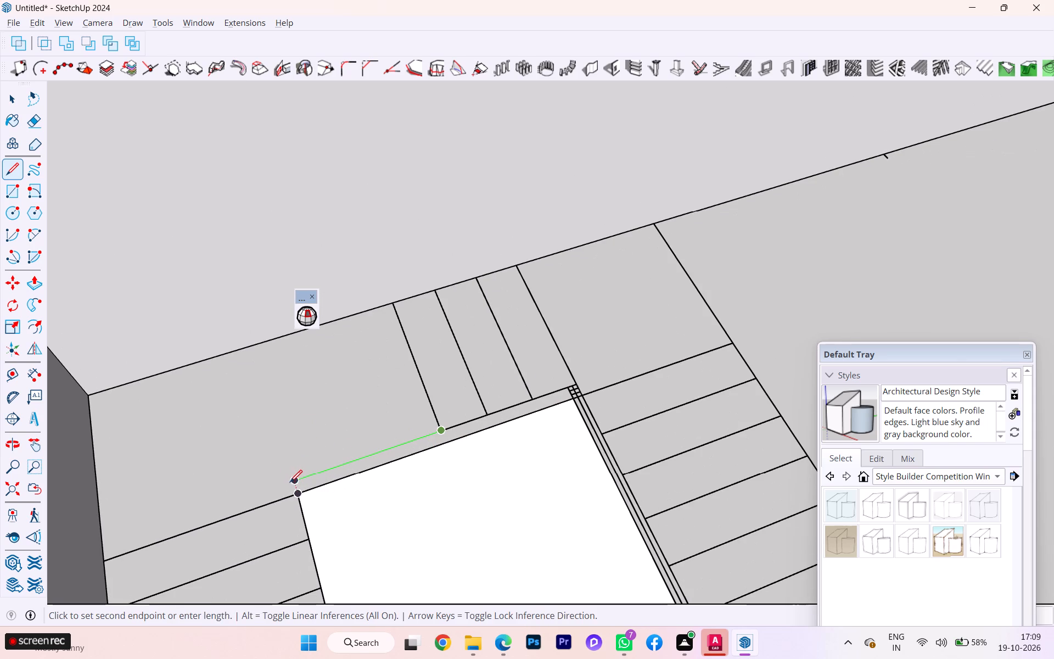
left_click(290, 481)
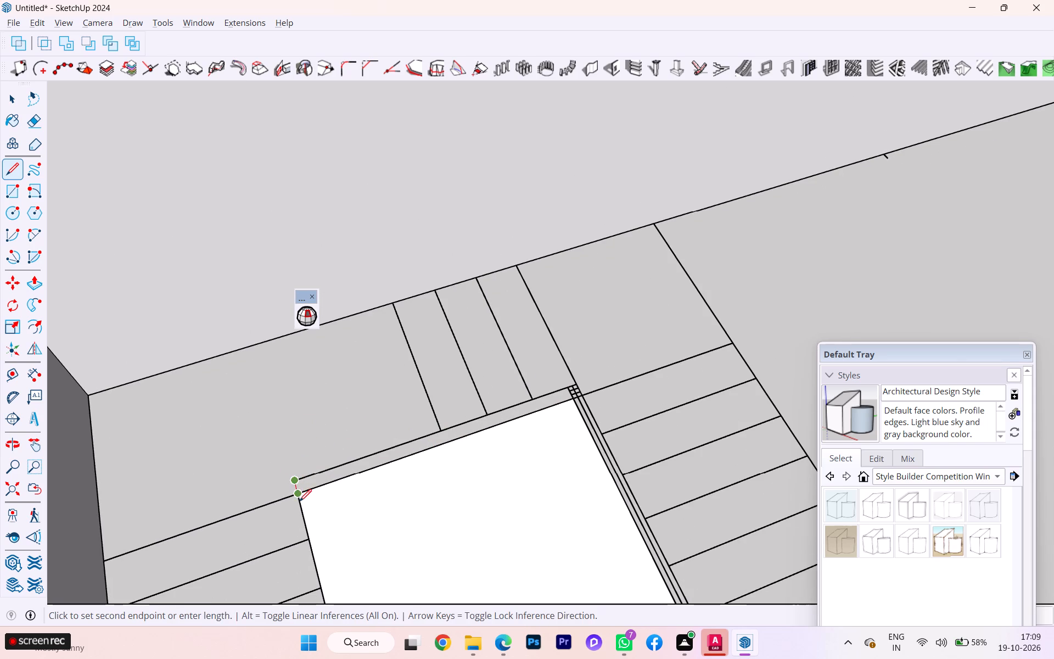
left_click(300, 504)
key("space")
Delete the faces filling the first tread, the stair well and the new railing strip, keeping their edges.
scroll(312, 488, "down", 4)
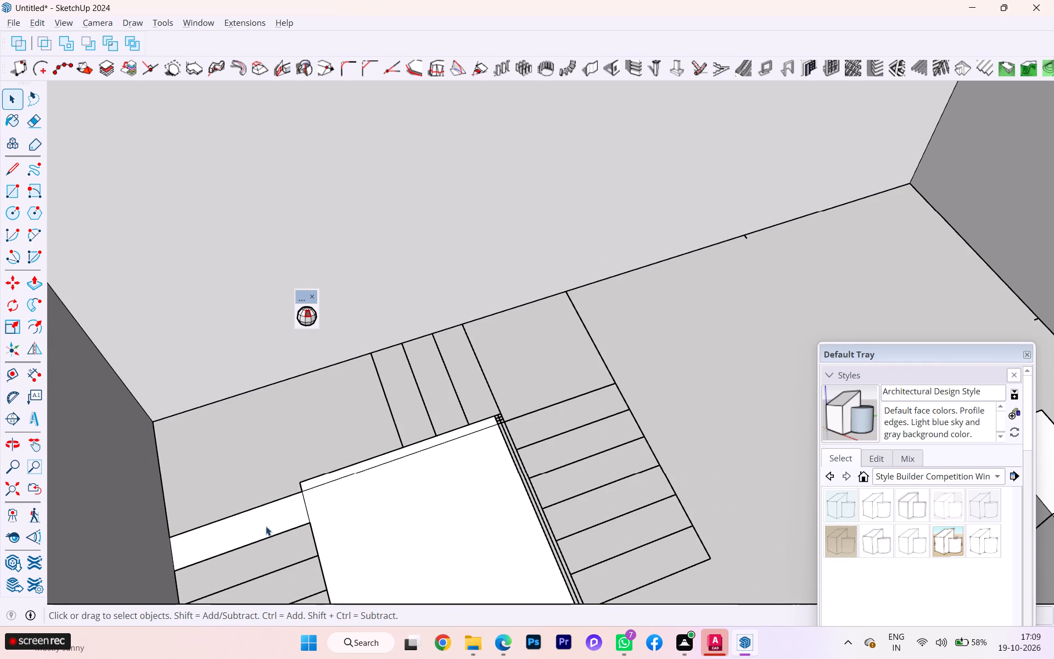
left_click(265, 525)
key("Delete")
left_click(398, 540)
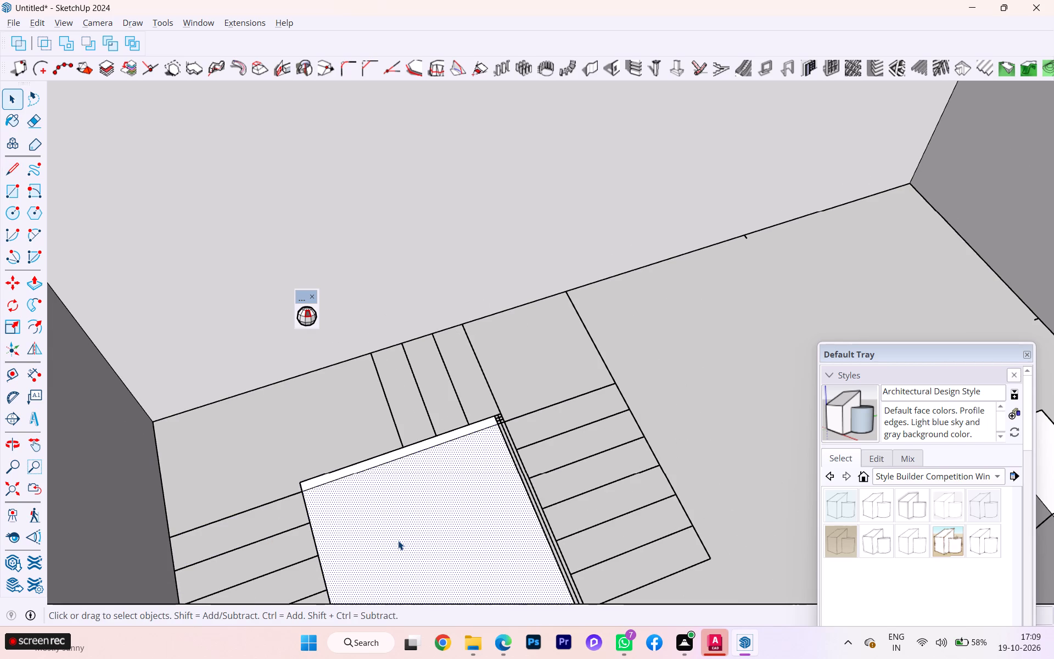
key("F12")
key("Delete")
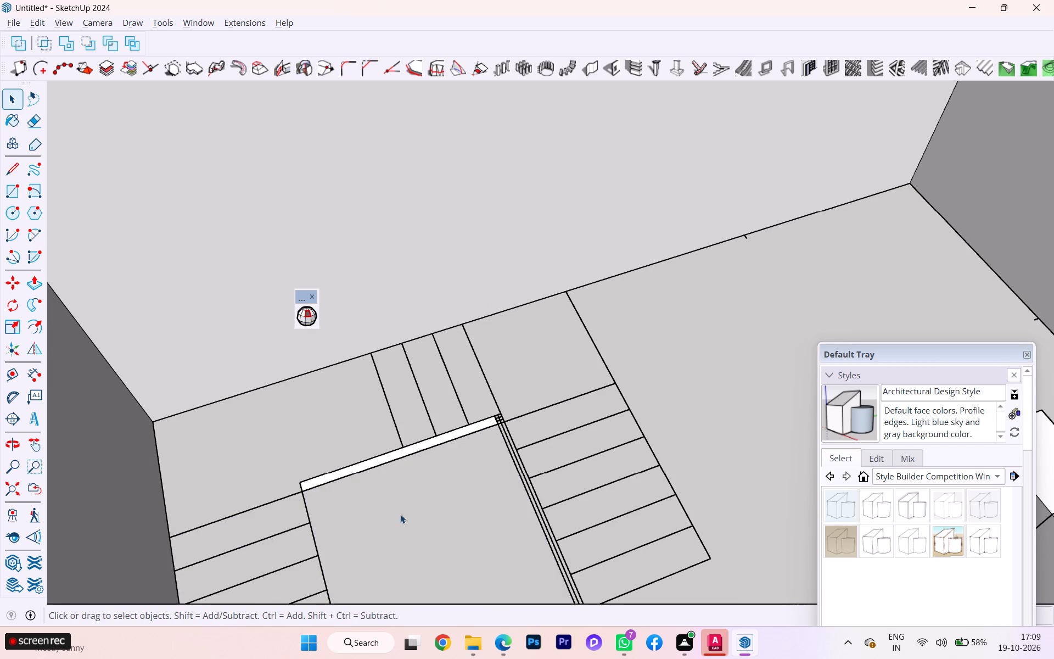
scroll(407, 490, "down", 2)
scroll(436, 472, "up", 3)
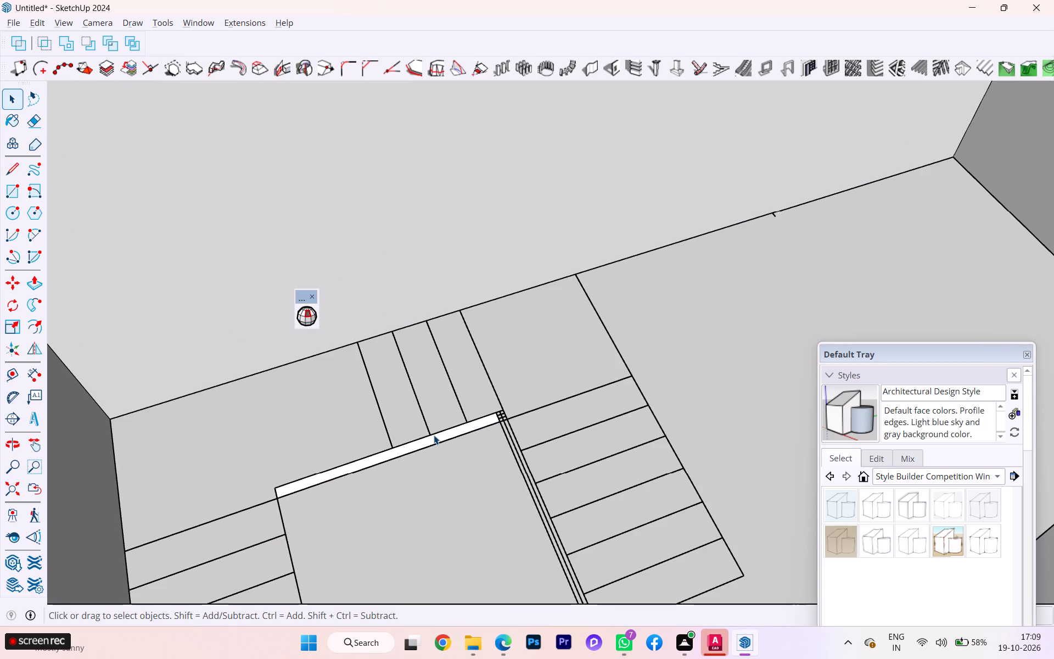
left_click(429, 442)
key("Delete")
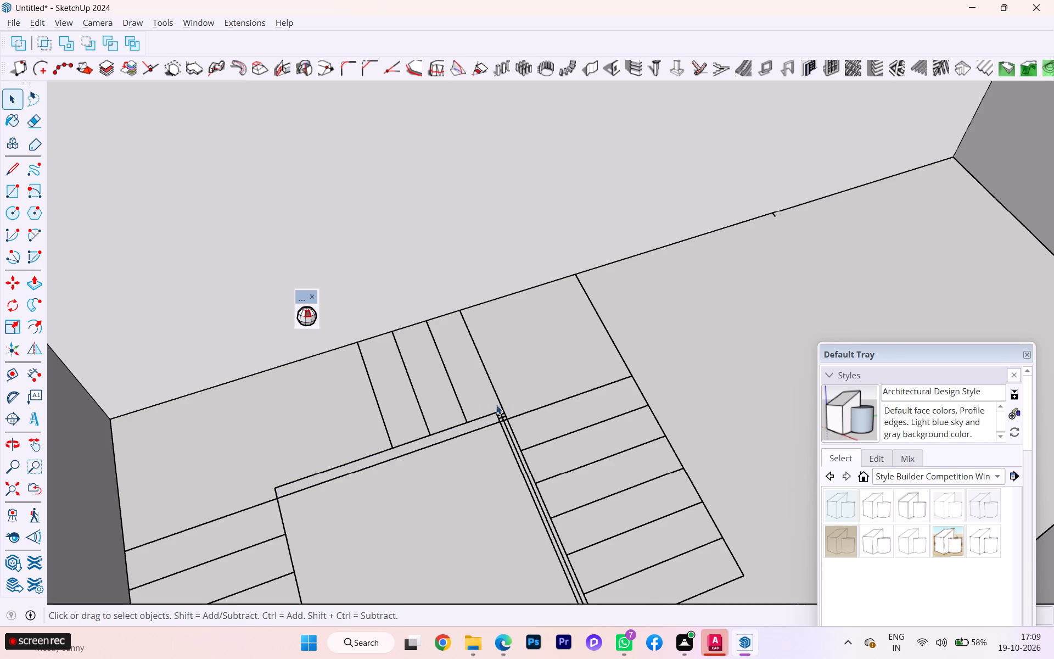
Draw the first inner line of the new railing strip along the green axis, from the existing corner grid to the strip's end edge.
scroll(500, 405, "up", 7)
scroll(494, 417, "down", 1)
scroll(494, 417, "up", 2)
scroll(491, 425, "down", 1)
scroll(489, 428, "up", 5)
key("l")
key("Return")
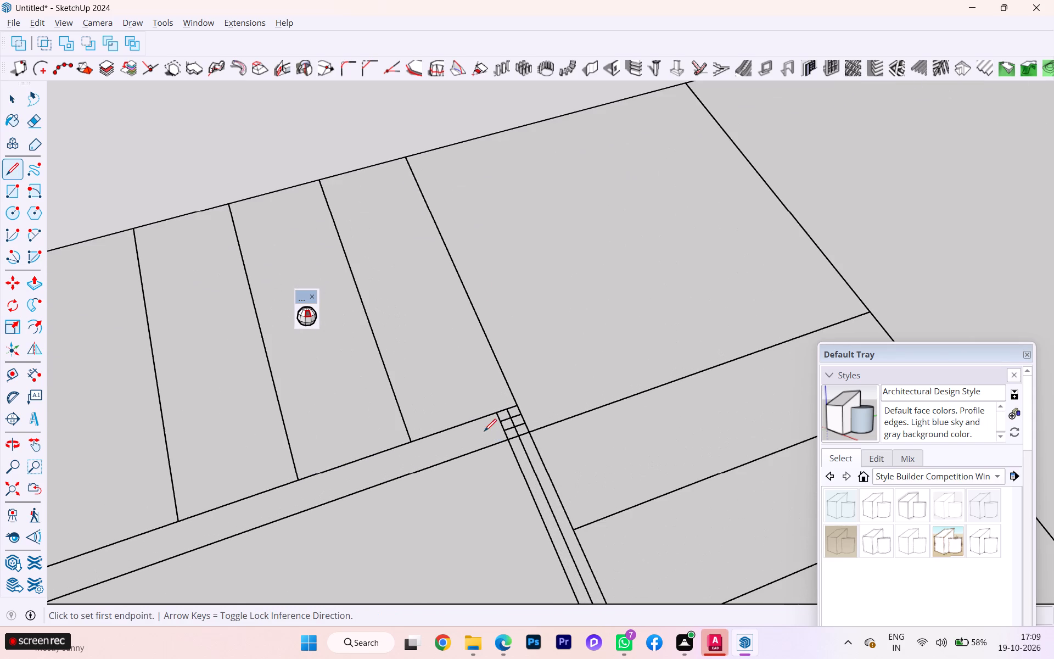
scroll(504, 423, "up", 3)
left_click(500, 422)
scroll(559, 394, "up", 1)
scroll(560, 394, "down", 12)
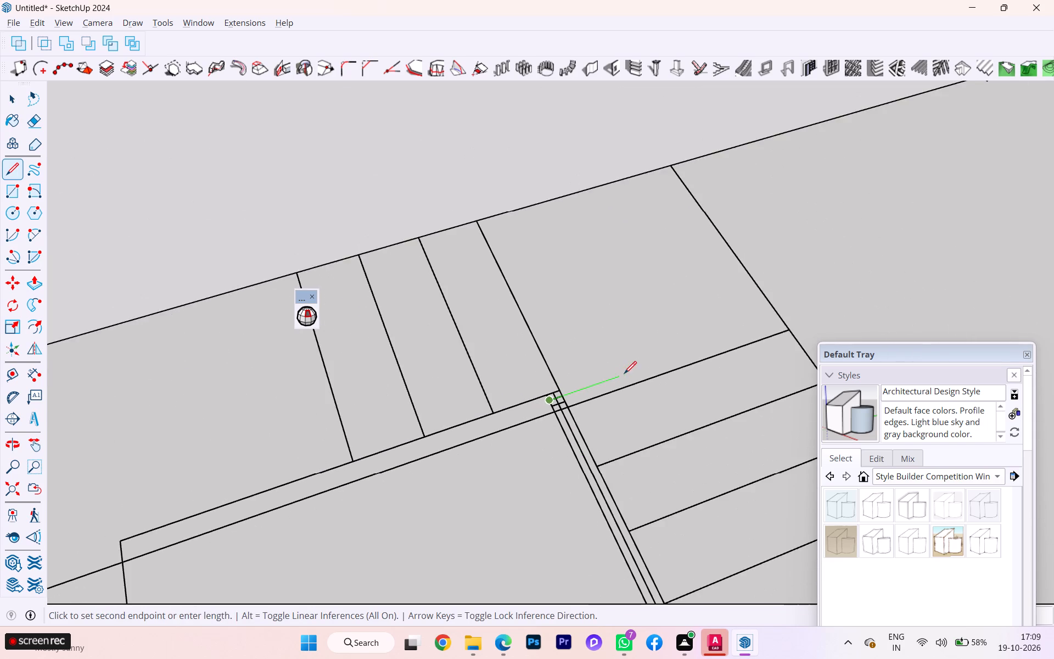
scroll(624, 373, "down", 2)
scroll(218, 530, "up", 4)
scroll(188, 531, "down", 1)
scroll(188, 531, "up", 2)
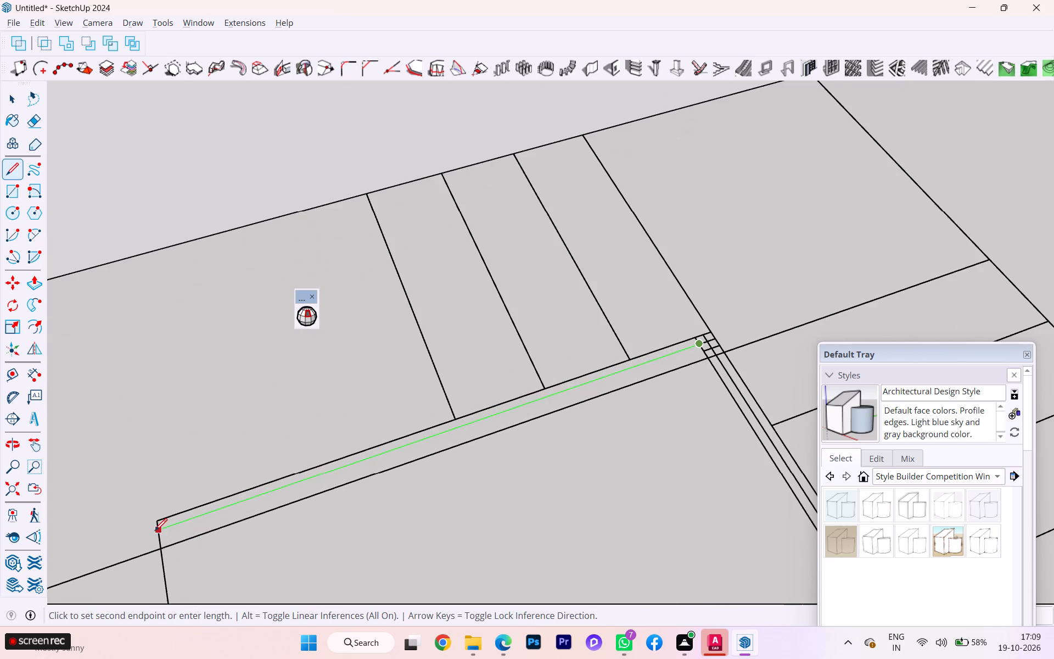
key("Left")
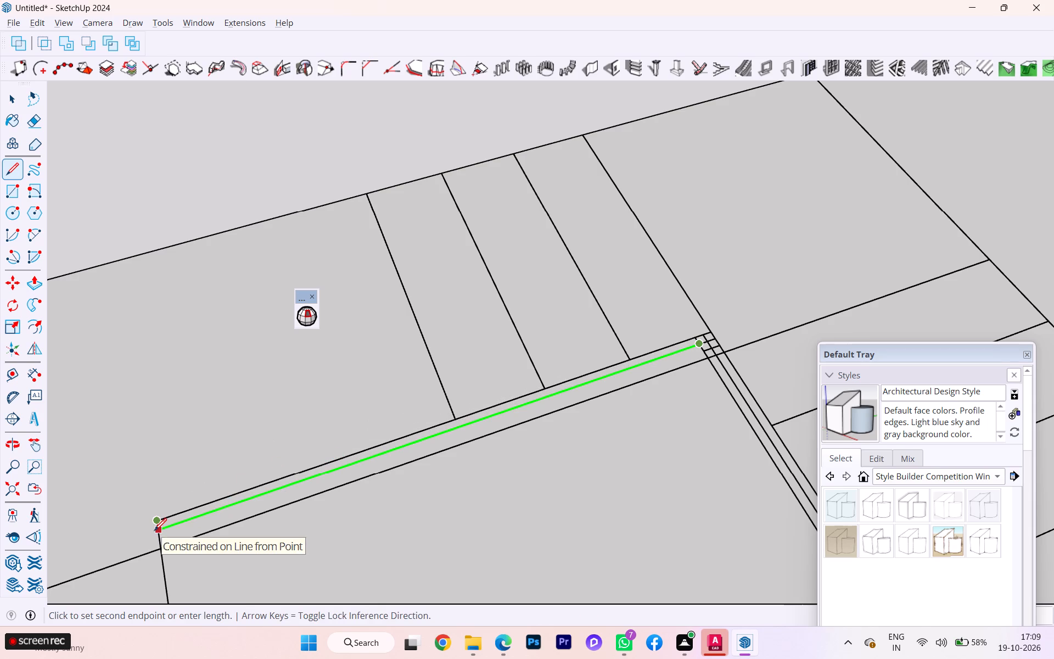
scroll(157, 529, "up", 1)
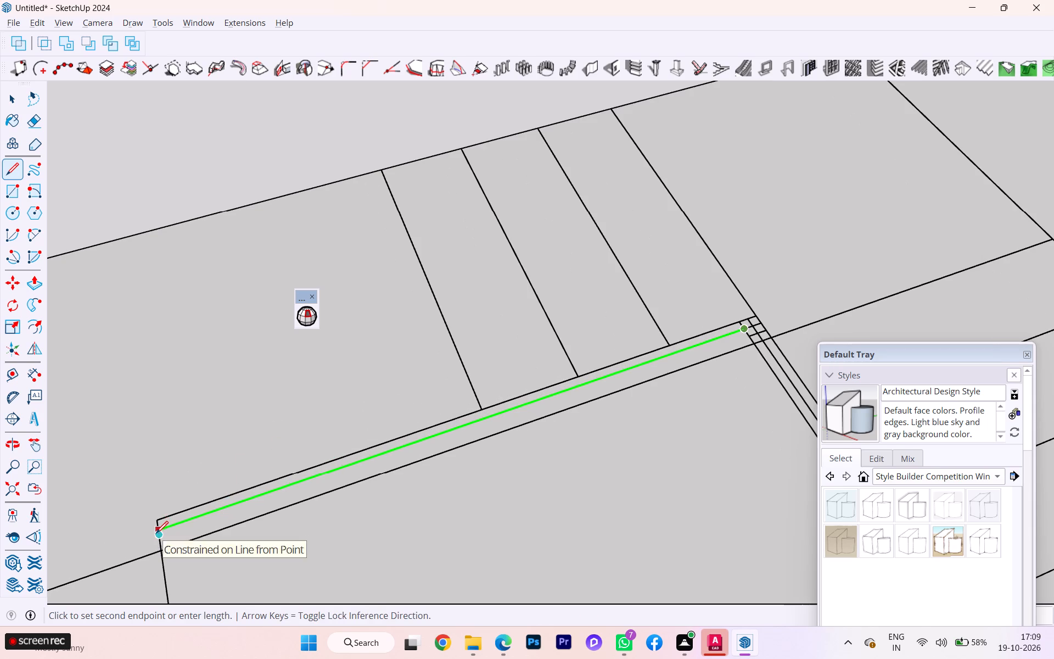
left_click(156, 533)
key("space")
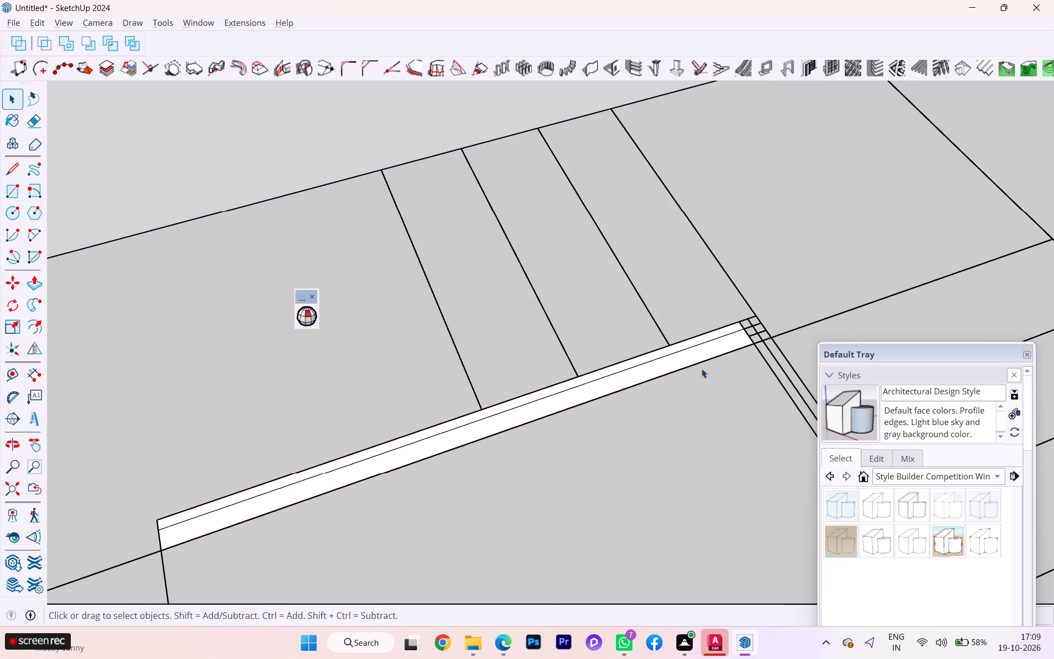
Draw the second inner railing line along the green axis from the corner grid to the strip's end edge.
key("l")
key("Return")
scroll(781, 323, "up", 1)
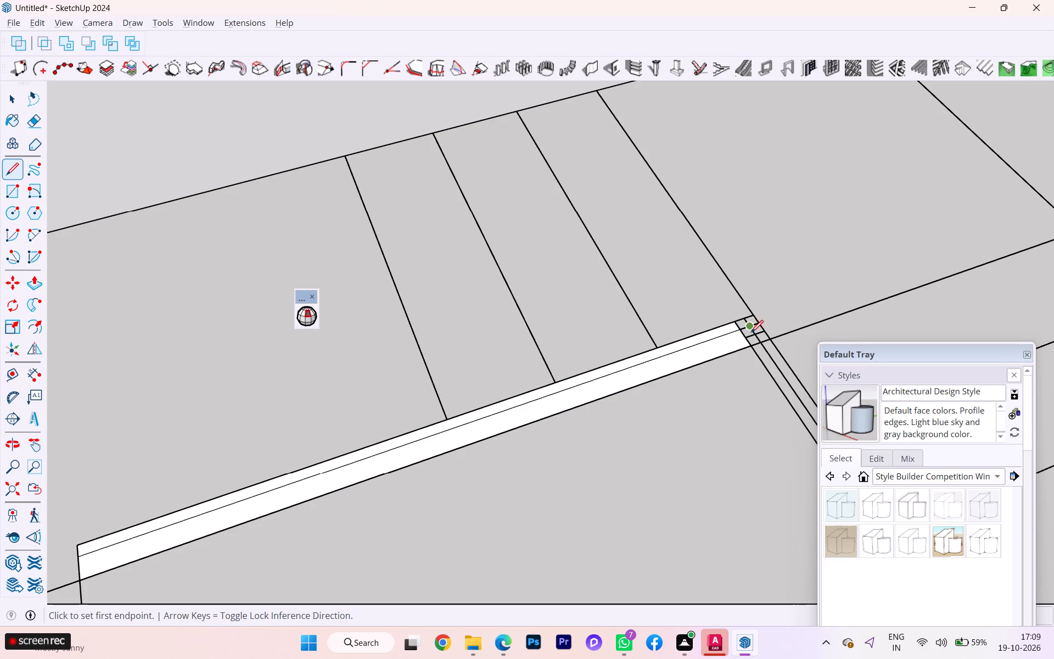
left_click(748, 335)
scroll(632, 360, "down", 2)
scroll(622, 361, "up", 2)
scroll(621, 361, "down", 6)
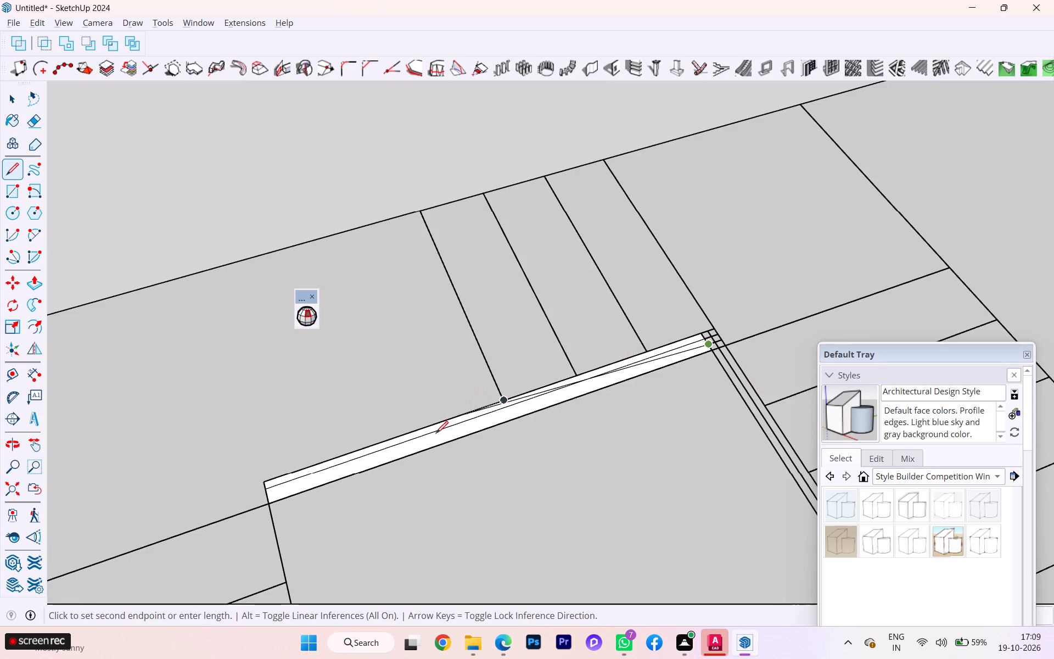
key("Left")
scroll(355, 474, "up", 5)
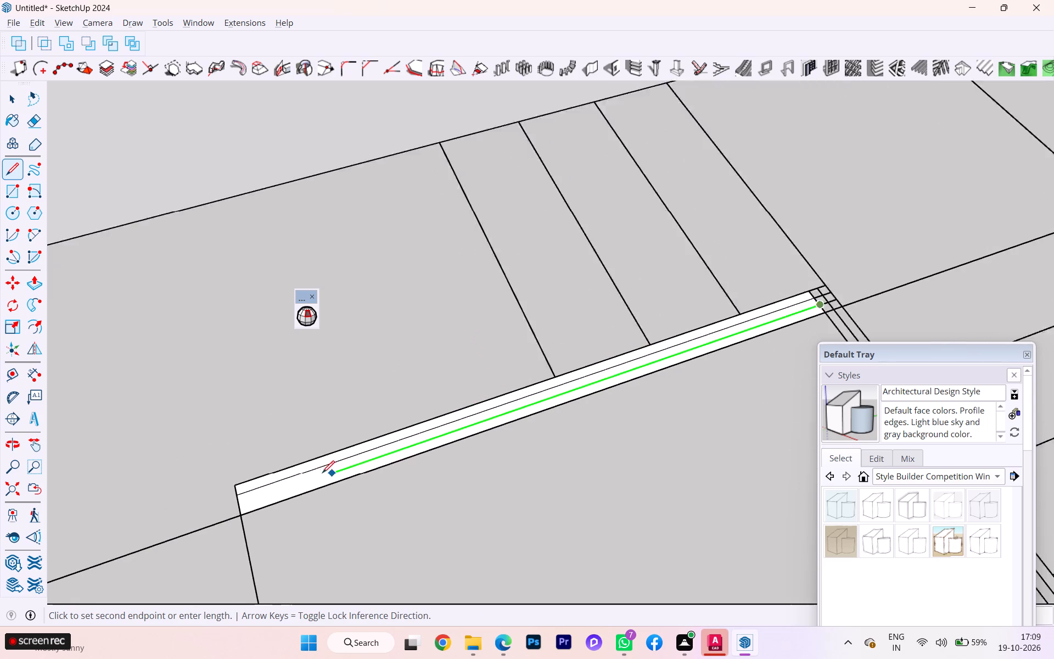
scroll(299, 484, "up", 3)
left_click(209, 521)
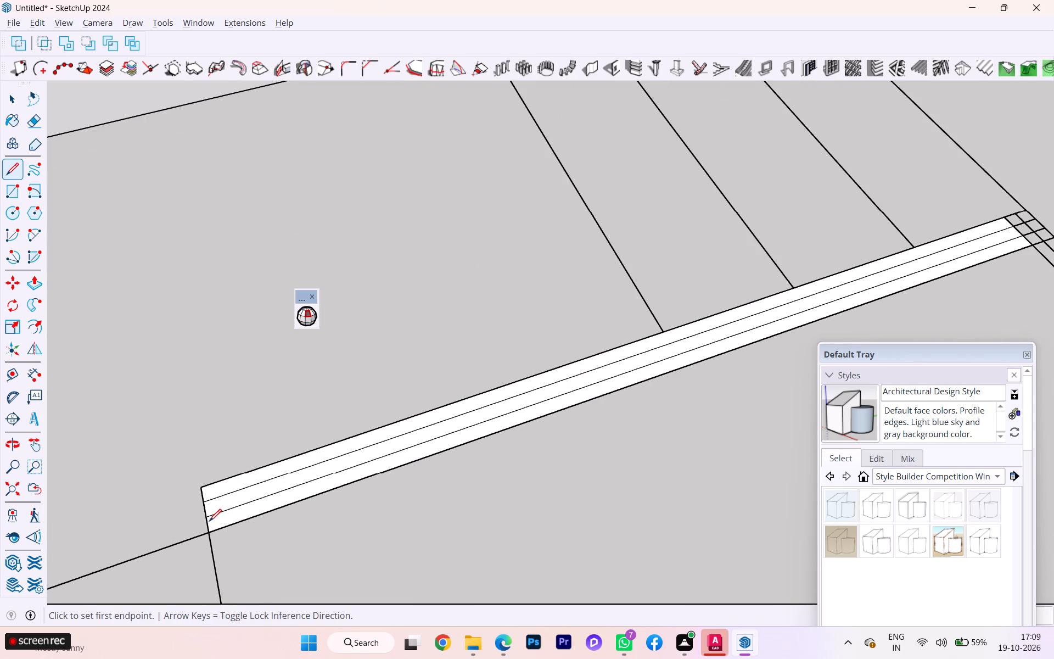
key("space")
Delete the three narrow faces between the railing strip's parallel lines, leaving only the linework.
left_click(225, 501)
key("Delete")
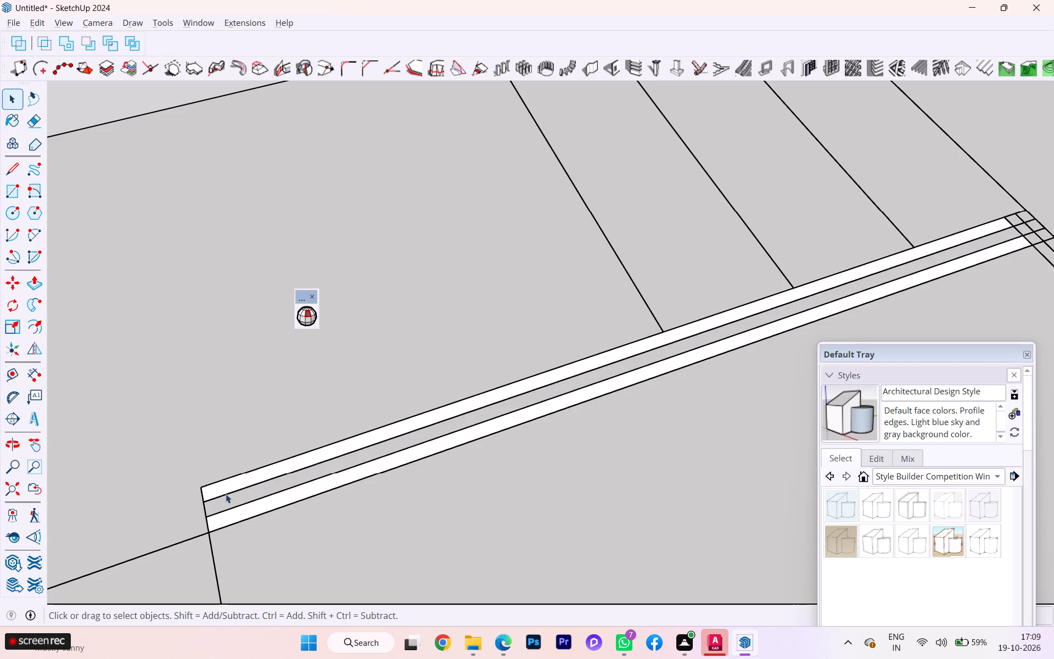
left_click(229, 483)
key("Delete")
left_click(239, 513)
key("Delete")
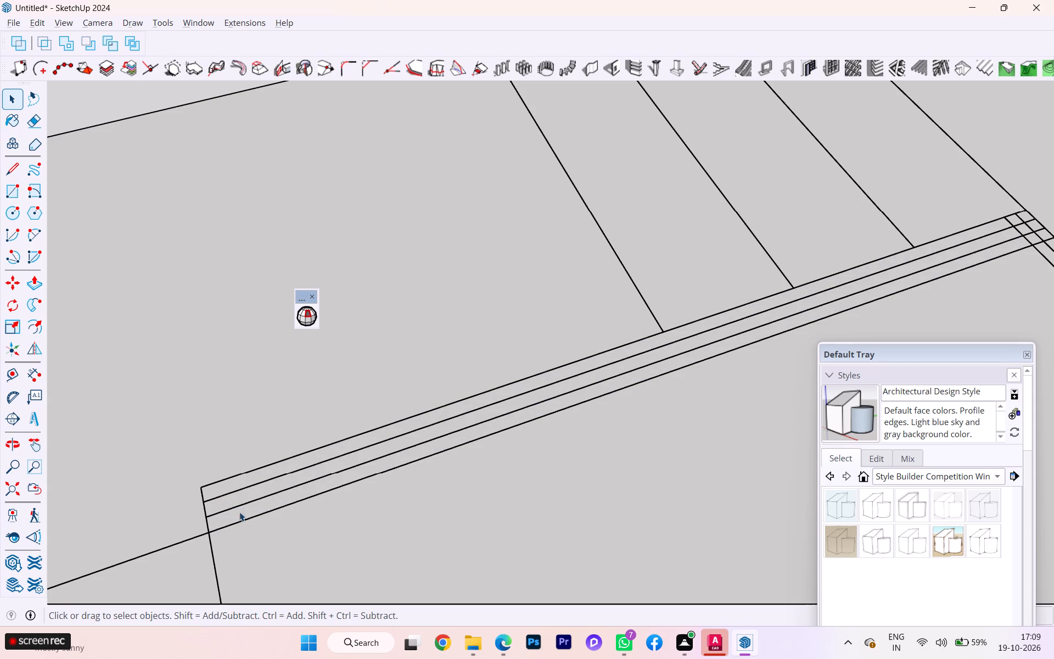
scroll(242, 401, "down", 2)
scroll(241, 395, "up", 1)
scroll(240, 392, "down", 1)
scroll(248, 344, "down", 5)
scroll(248, 343, "up", 2)
scroll(248, 342, "down", 9)
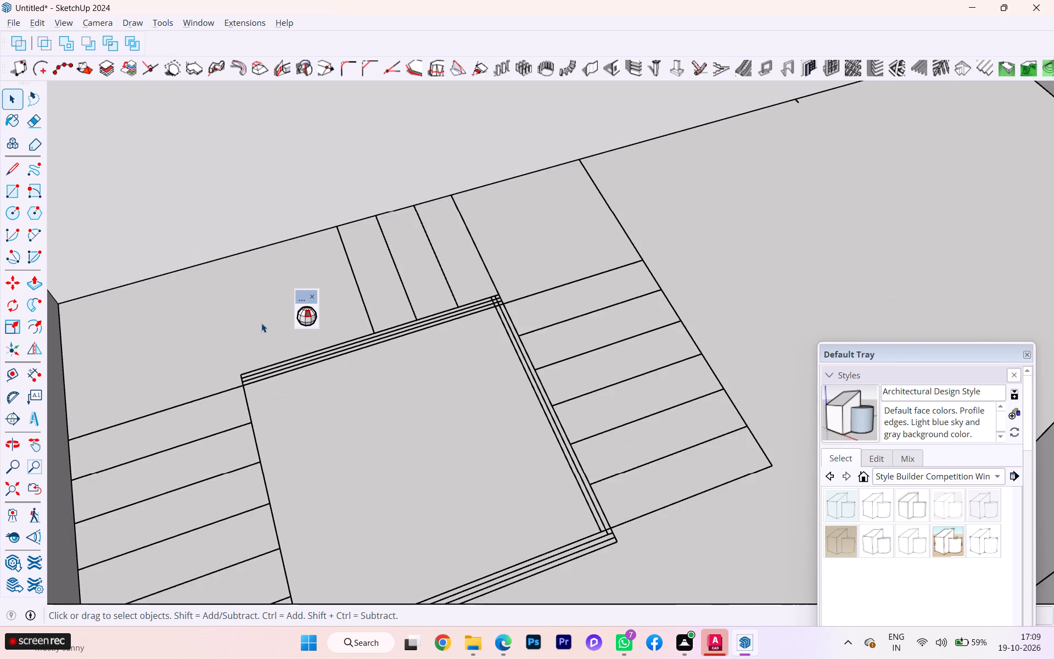
Examine the railing linework and strip corners around the stair well.
scroll(261, 323, "down", 5)
scroll(289, 544, "up", 15)
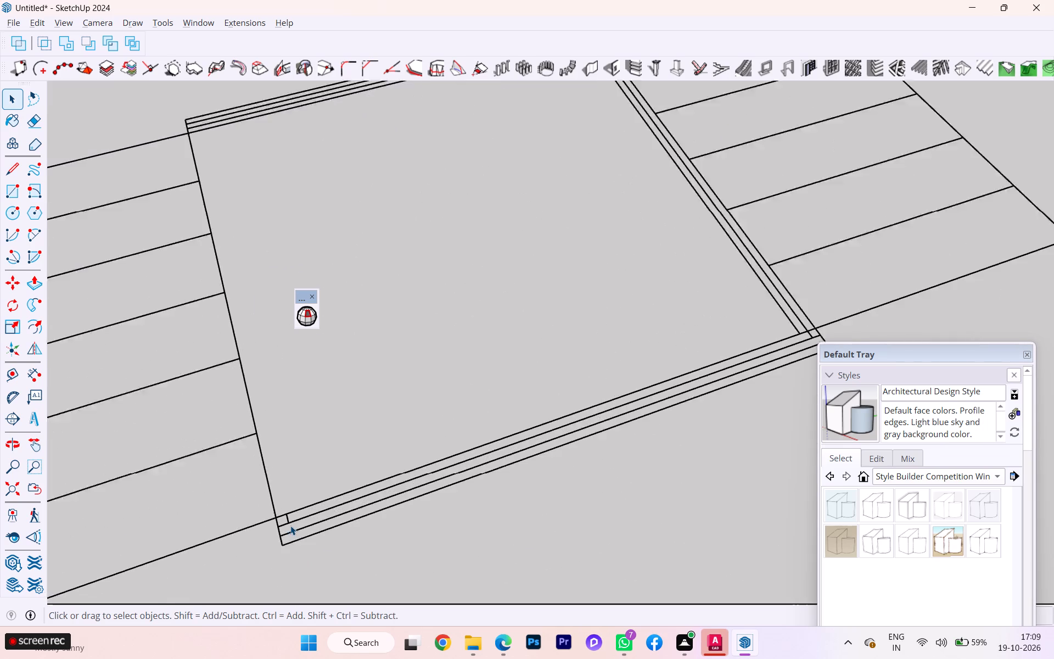
scroll(302, 456, "up", 2)
scroll(302, 456, "down", 2)
scroll(300, 452, "up", 1)
scroll(300, 451, "down", 5)
scroll(307, 439, "up", 2)
scroll(307, 439, "down", 1)
scroll(307, 439, "up", 1)
scroll(307, 439, "down", 2)
scroll(313, 435, "up", 3)
scroll(313, 435, "down", 1)
scroll(313, 435, "up", 1)
scroll(313, 435, "down", 7)
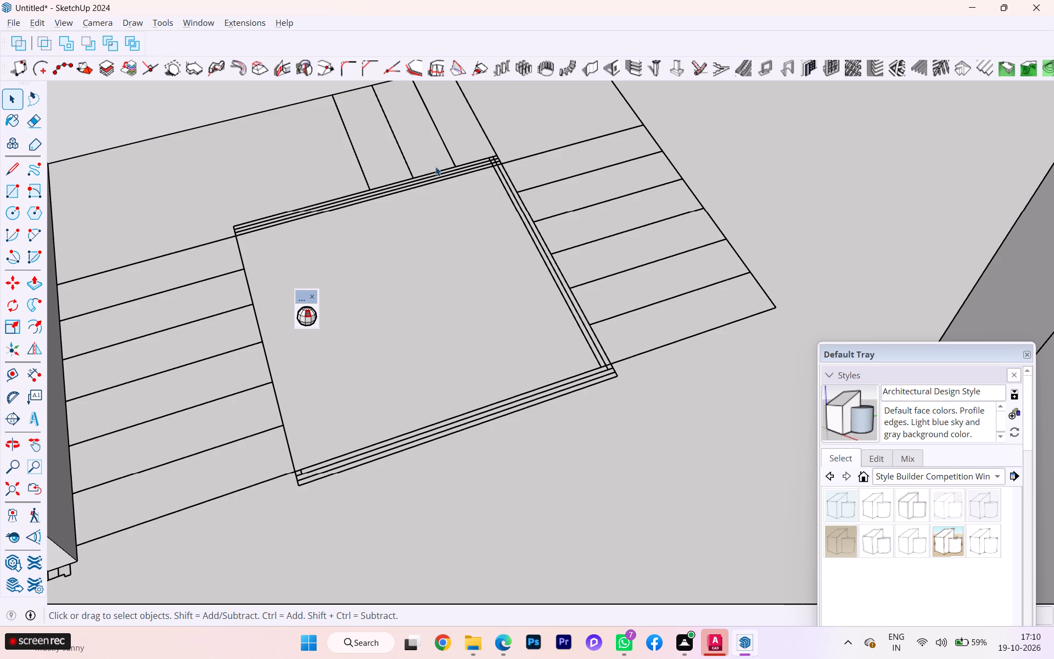
Copy the last tread line of the middle flight three times along the green axis at a spacing of 10, towards the stair well's open corner.
left_click(357, 161)
key("m")
key("Return")
scroll(365, 184, "up", 2)
scroll(369, 190, "down", 1)
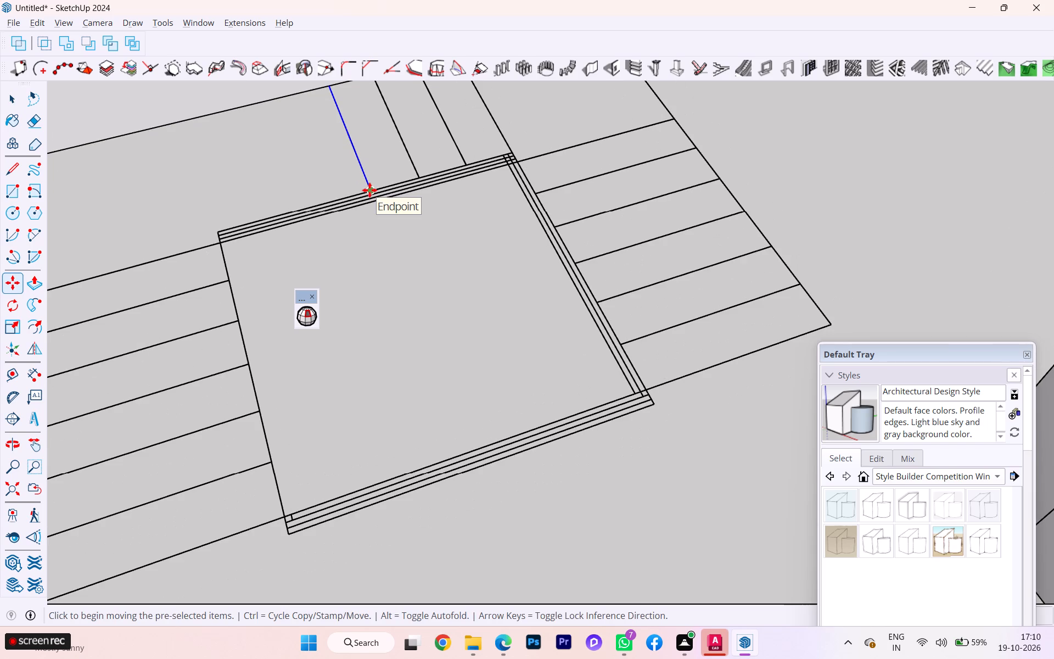
scroll(369, 191, "up", 2)
scroll(369, 191, "down", 2)
scroll(369, 191, "up", 1)
left_click(369, 191)
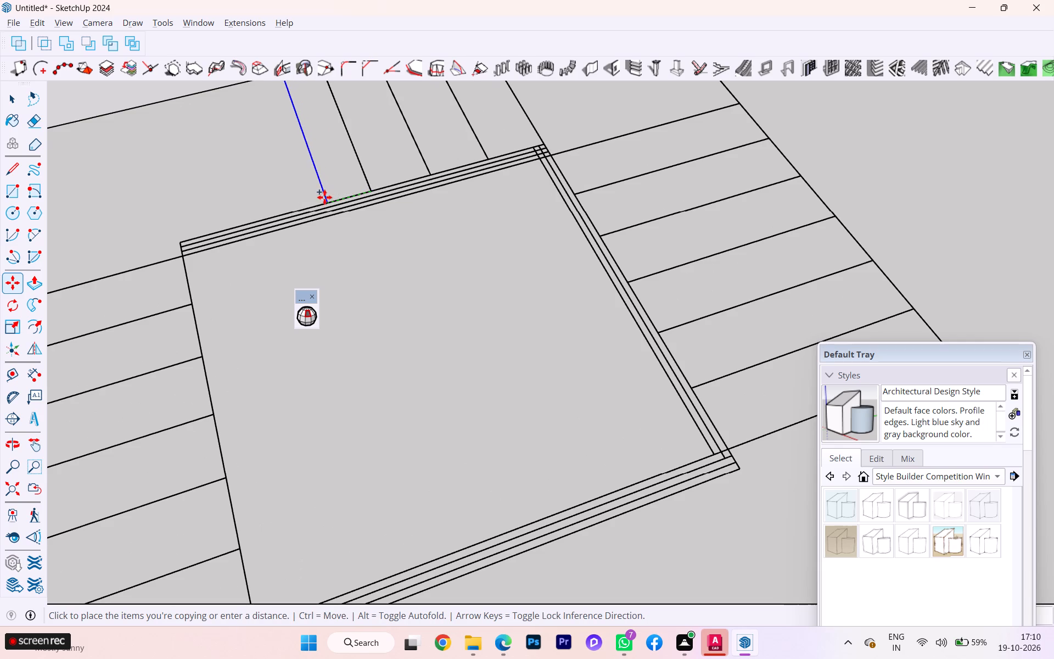
type("10")
key("Return")
left_click(306, 208)
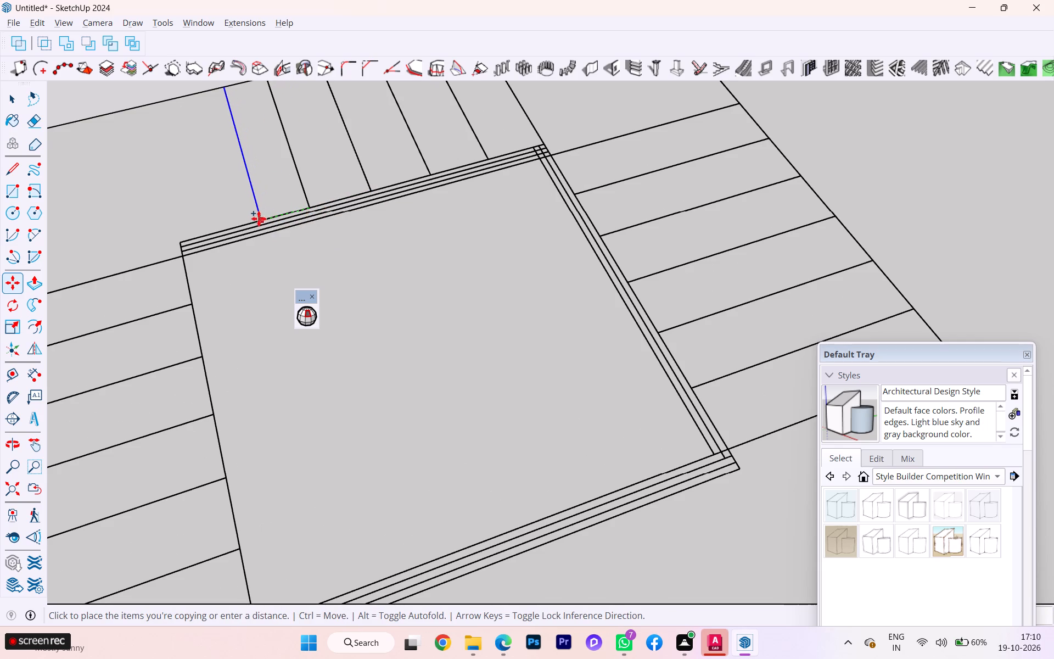
key("Left")
type("10")
key("Return")
left_click(243, 222)
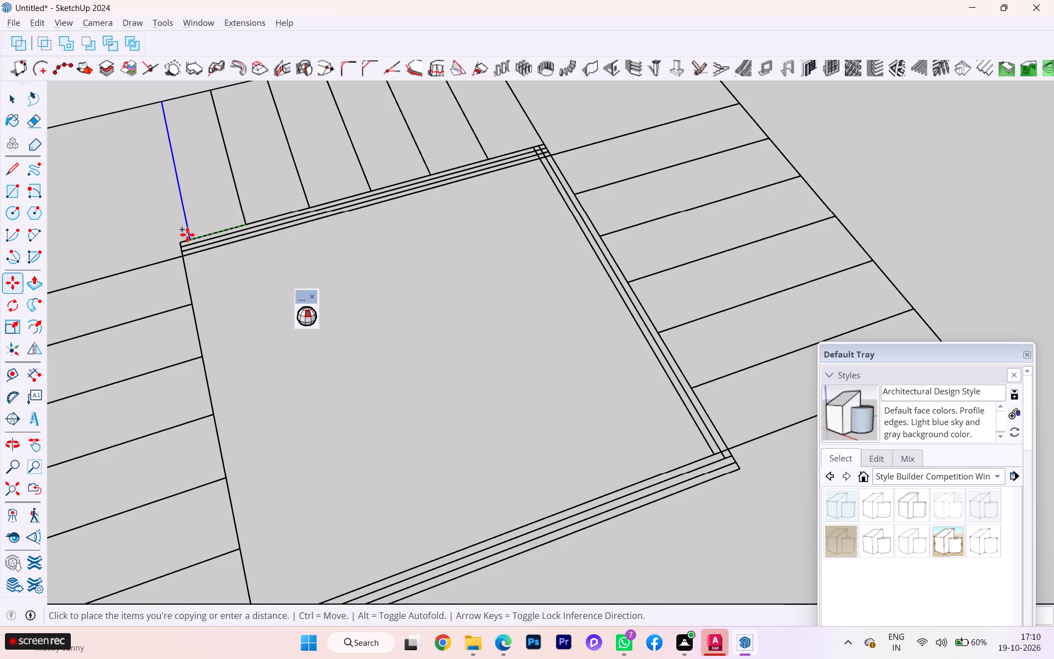
key("Left")
type("10")
key("Return")
key("space")
Draw a railing line along the red axis on the stair well's open side, from the short corner stub to the opposite strip's outer edge.
scroll(240, 233, "down", 2)
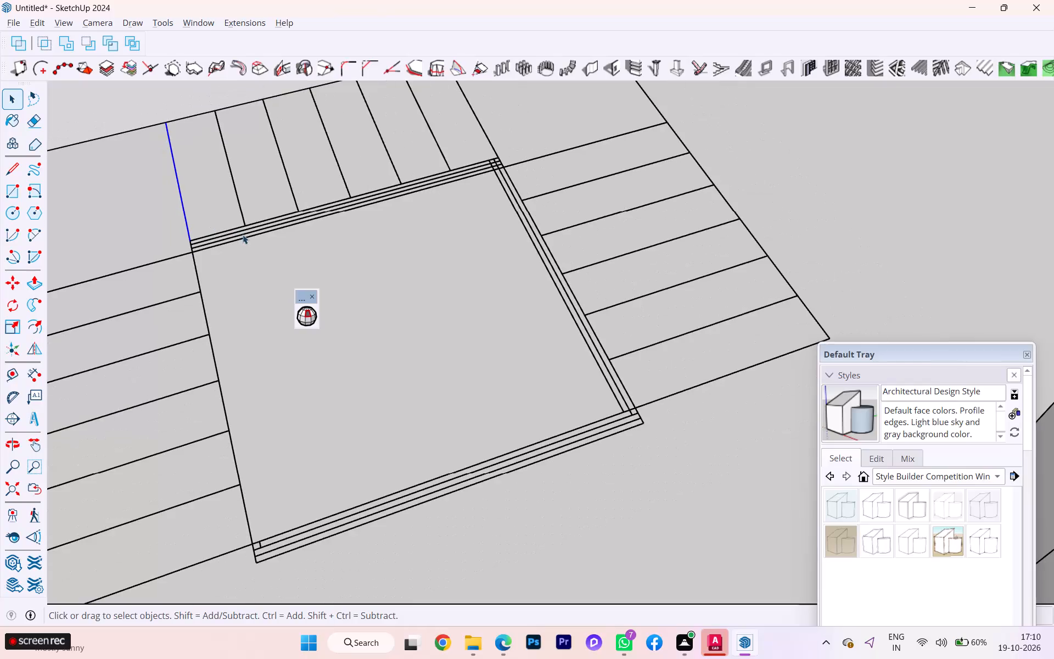
scroll(228, 250, "down", 1)
scroll(228, 250, "up", 1)
scroll(225, 253, "down", 4)
scroll(225, 254, "up", 1)
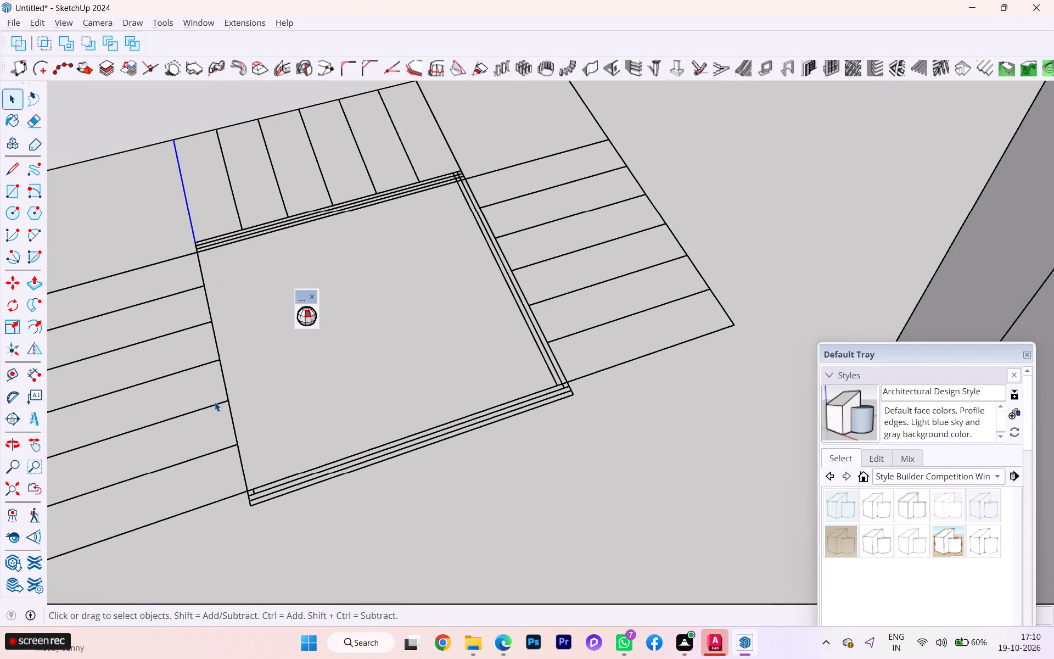
left_click(224, 384)
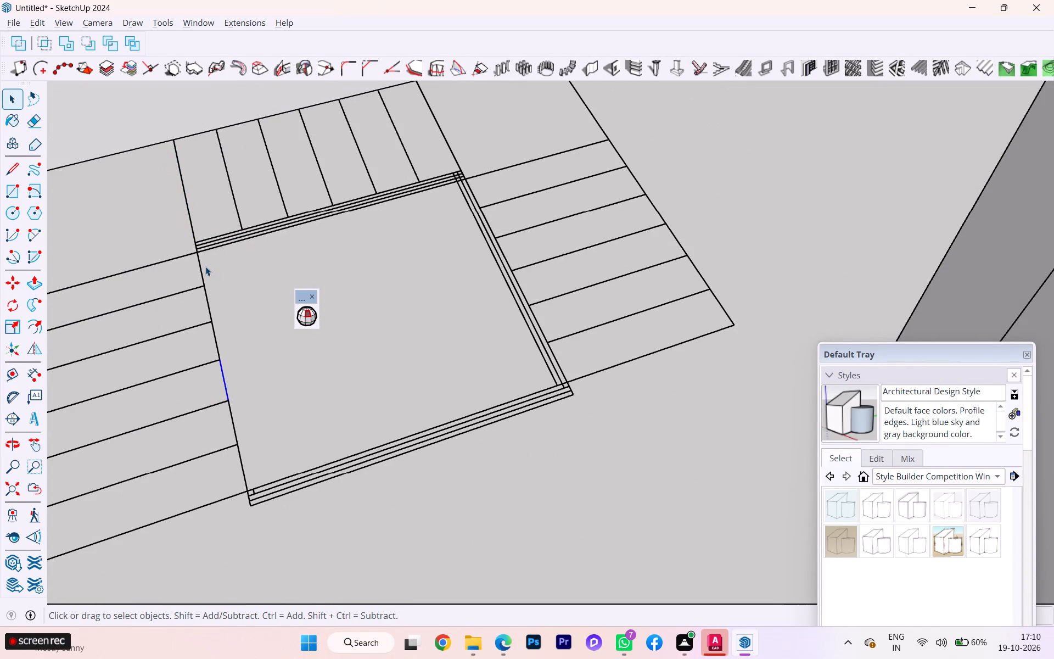
left_click(211, 274)
scroll(255, 500, "up", 13)
key("l")
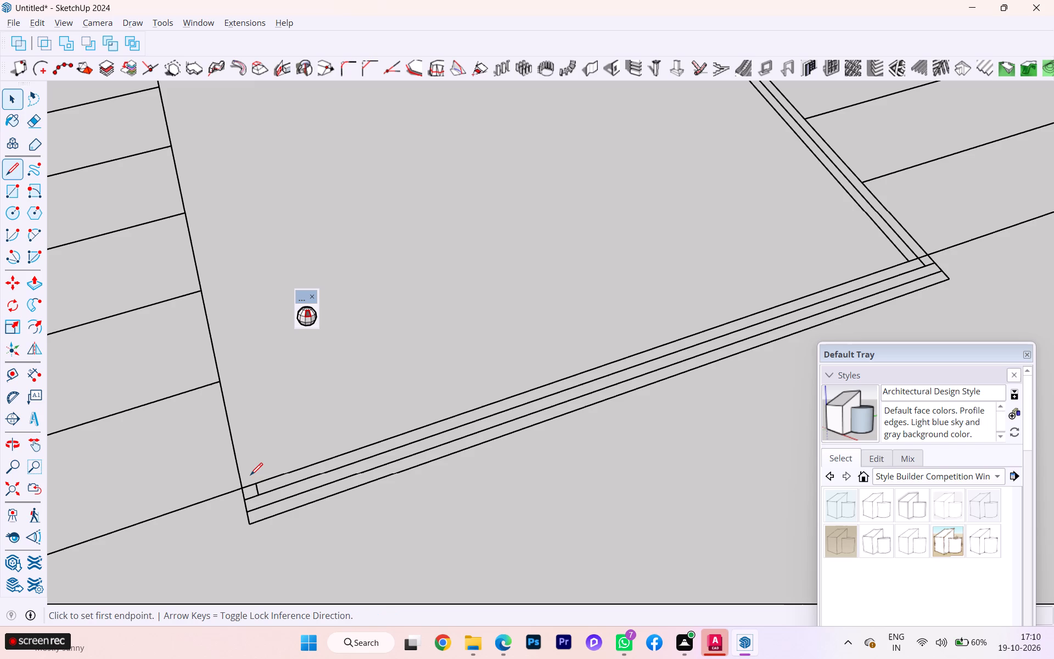
key("Return")
left_click(253, 482)
scroll(229, 311, "down", 3)
scroll(229, 311, "up", 2)
scroll(229, 311, "down", 2)
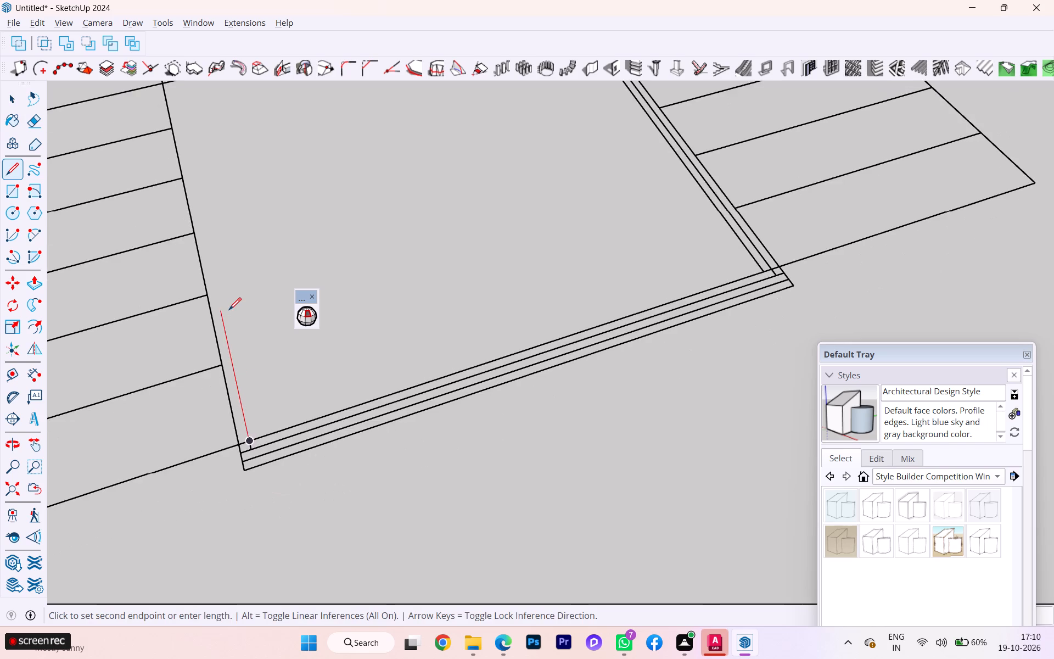
scroll(223, 291, "down", 5)
scroll(215, 254, "up", 2)
scroll(215, 254, "down", 5)
scroll(190, 138, "up", 8)
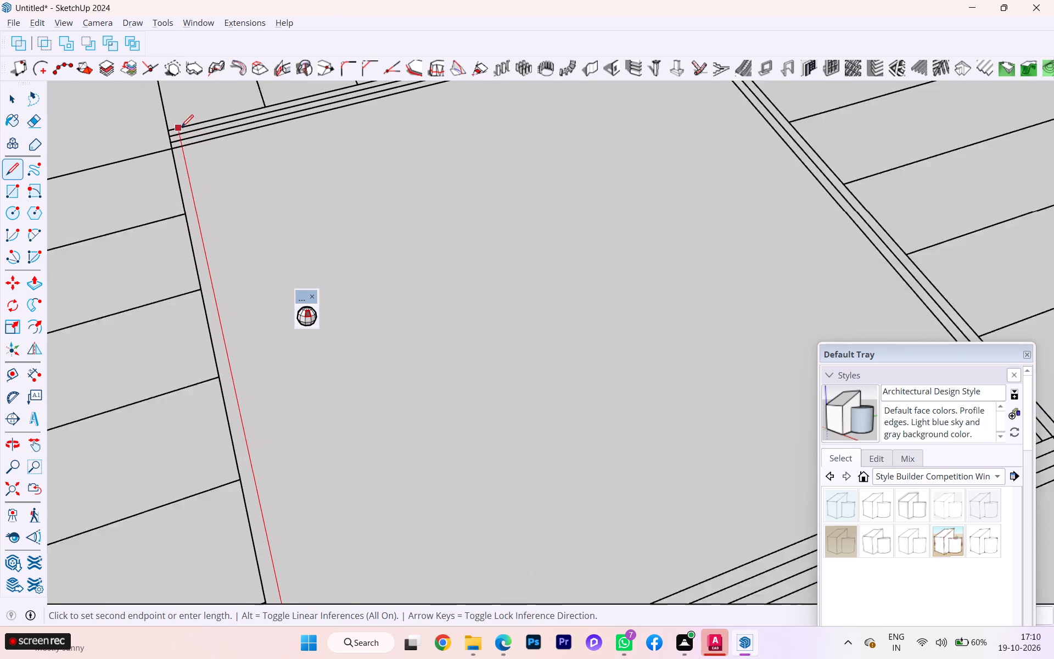
scroll(181, 127, "up", 2)
left_click(177, 127)
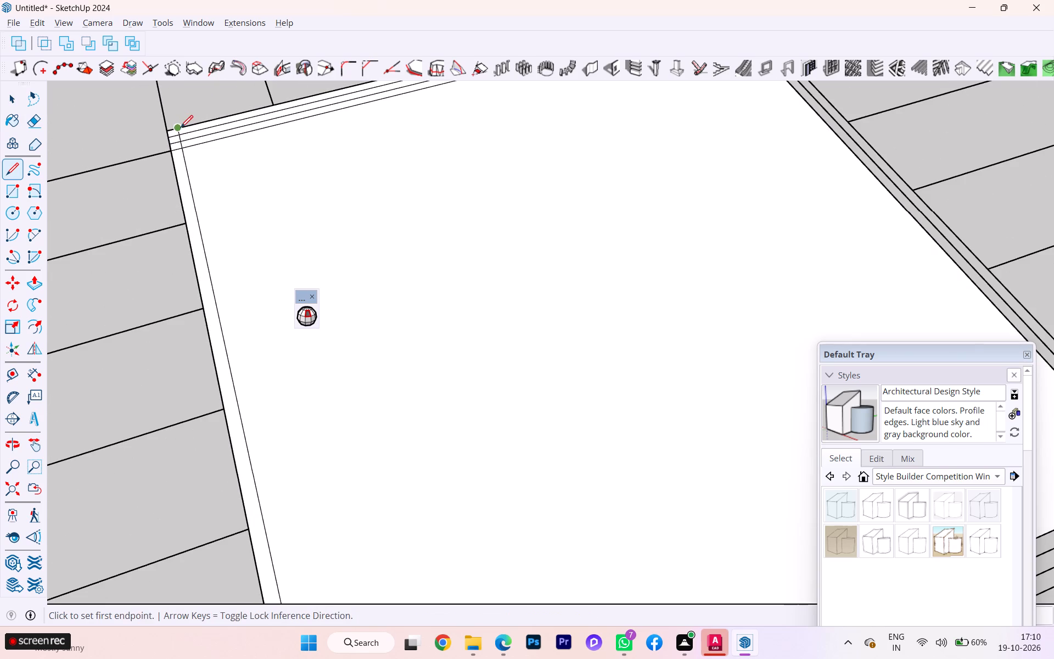
Delete the large face filling the stair well, keeping its edges.
key("space")
left_click(285, 204)
key("Delete")
scroll(285, 204, "down", 4)
scroll(285, 204, "up", 1)
scroll(285, 204, "down", 3)
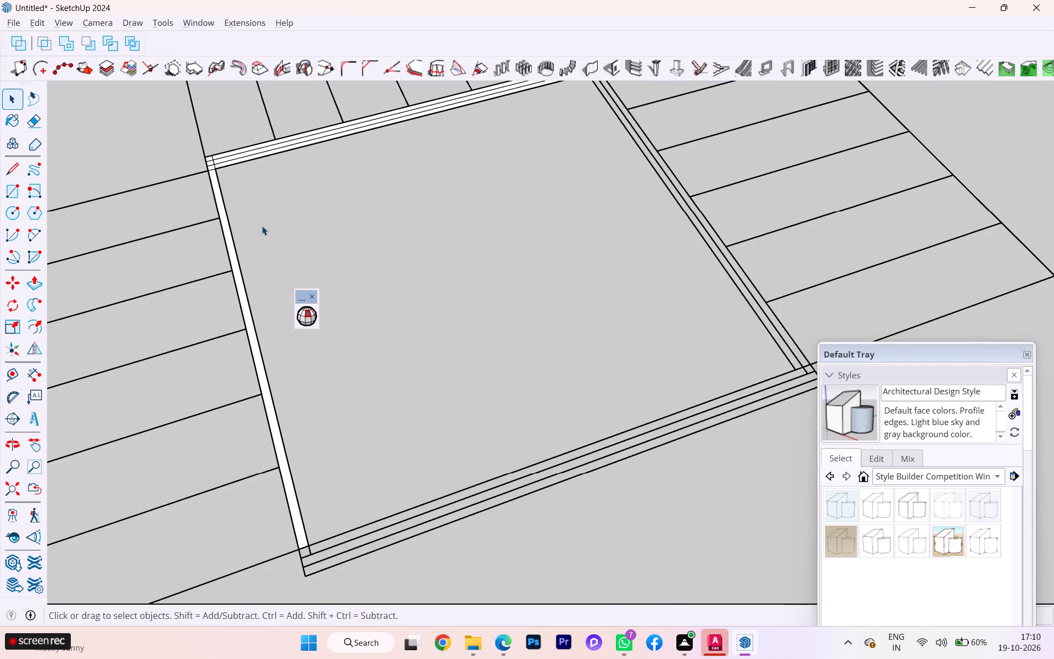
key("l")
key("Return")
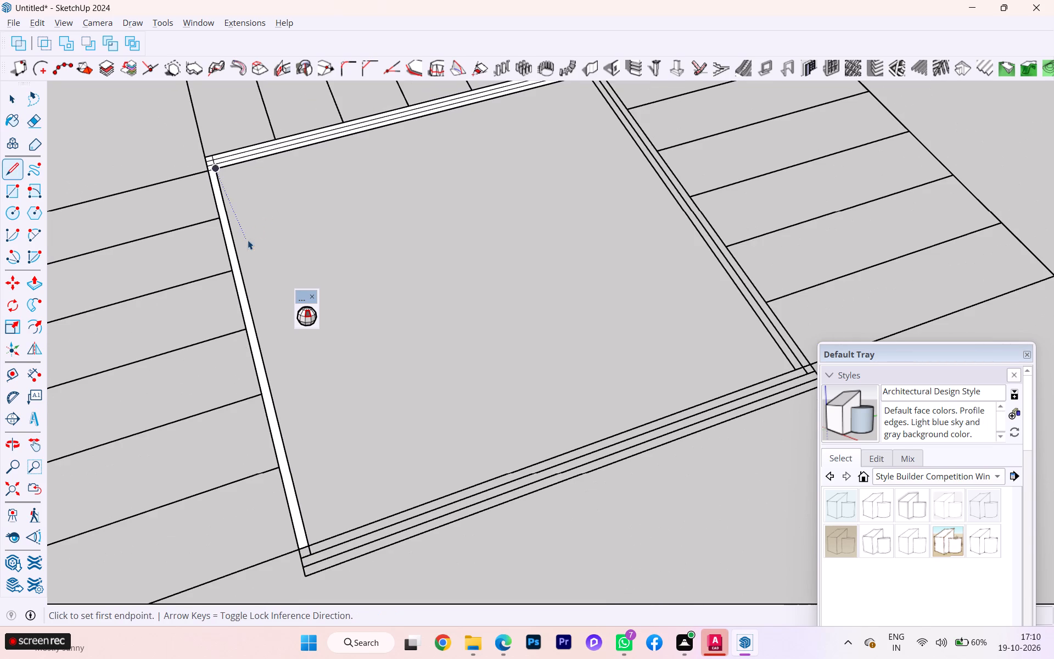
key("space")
Copy the new strip's inner line 1 along the green axis into the stair well.
left_click(236, 250)
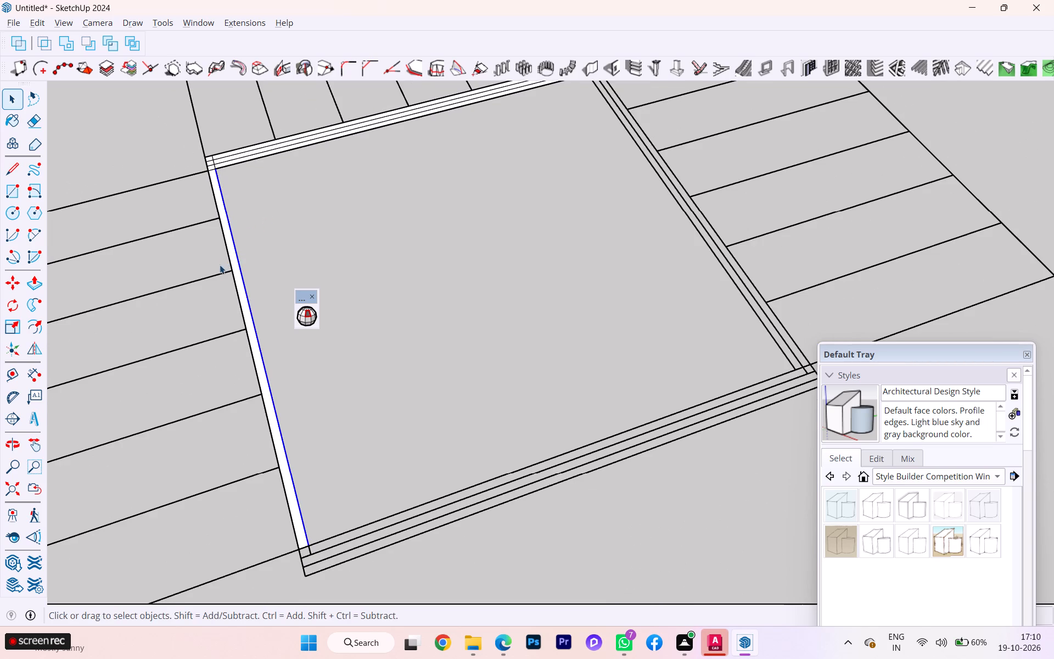
key("m")
key("Return")
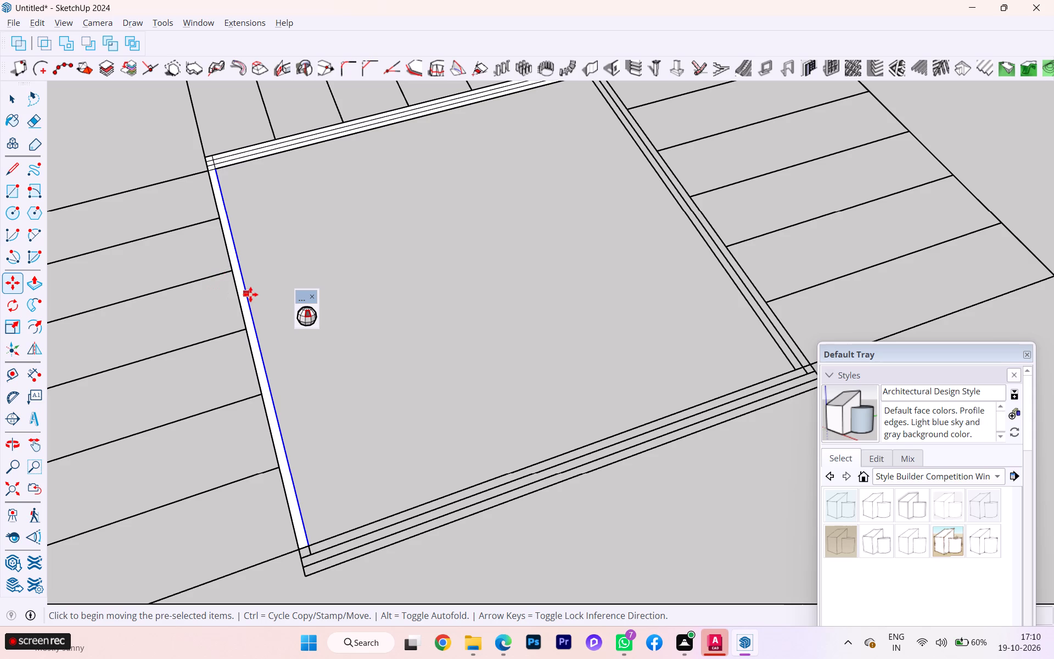
left_click(250, 294)
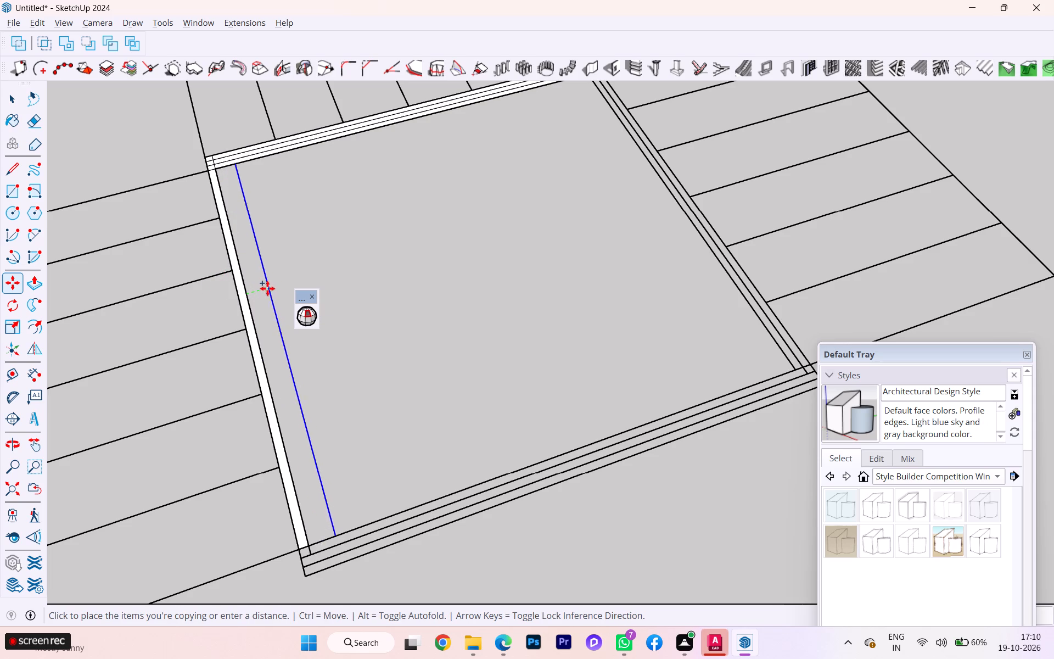
key("Left")
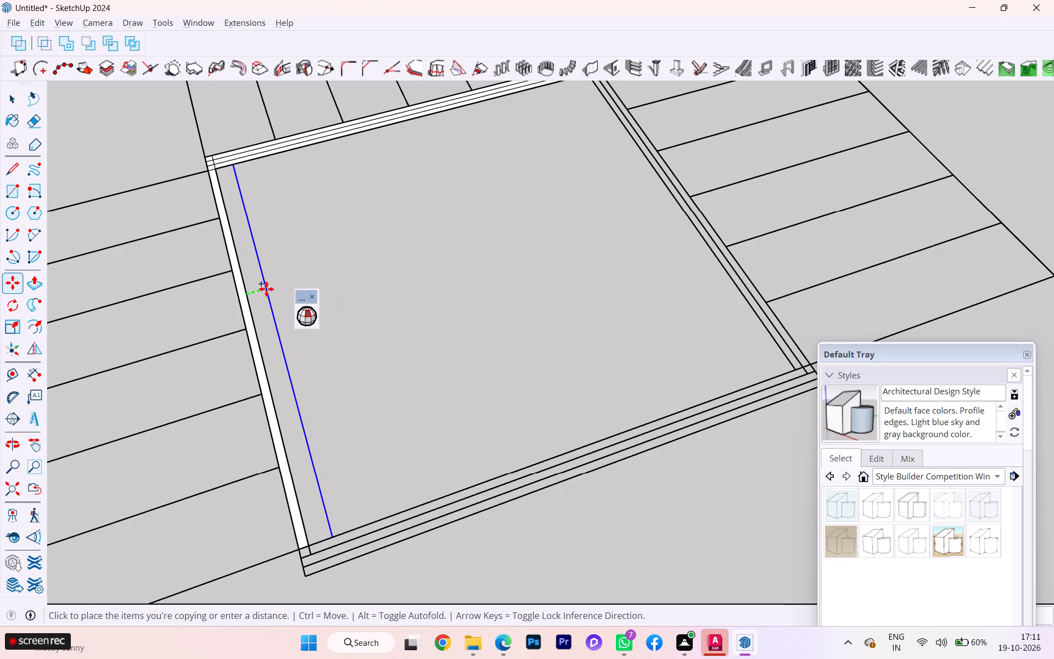
key("1")
key("Return")
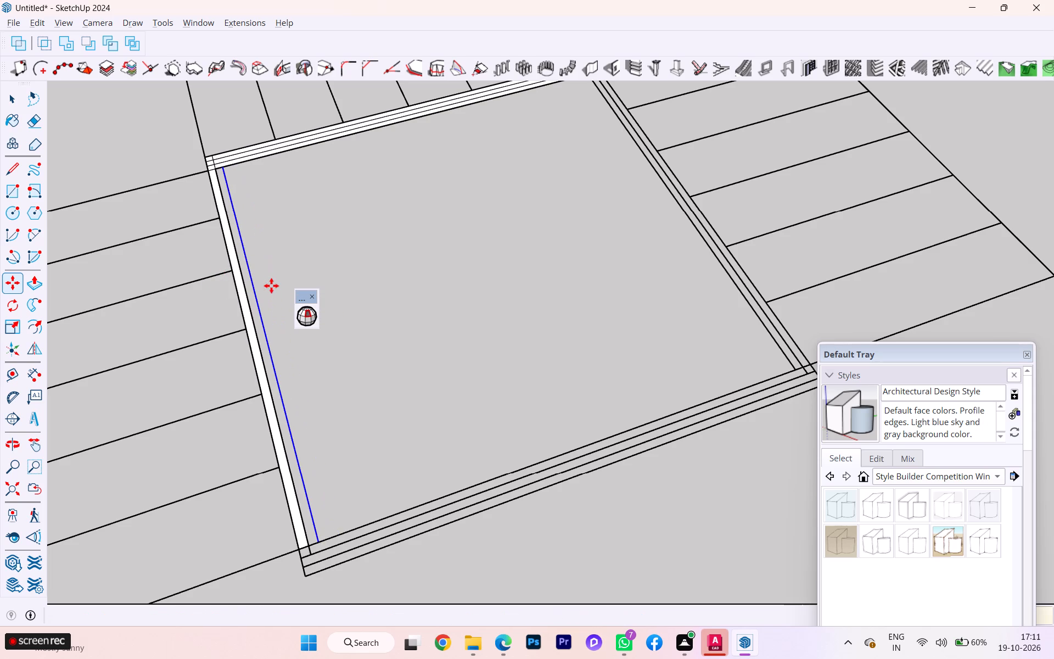
key("space")
left_click(282, 266)
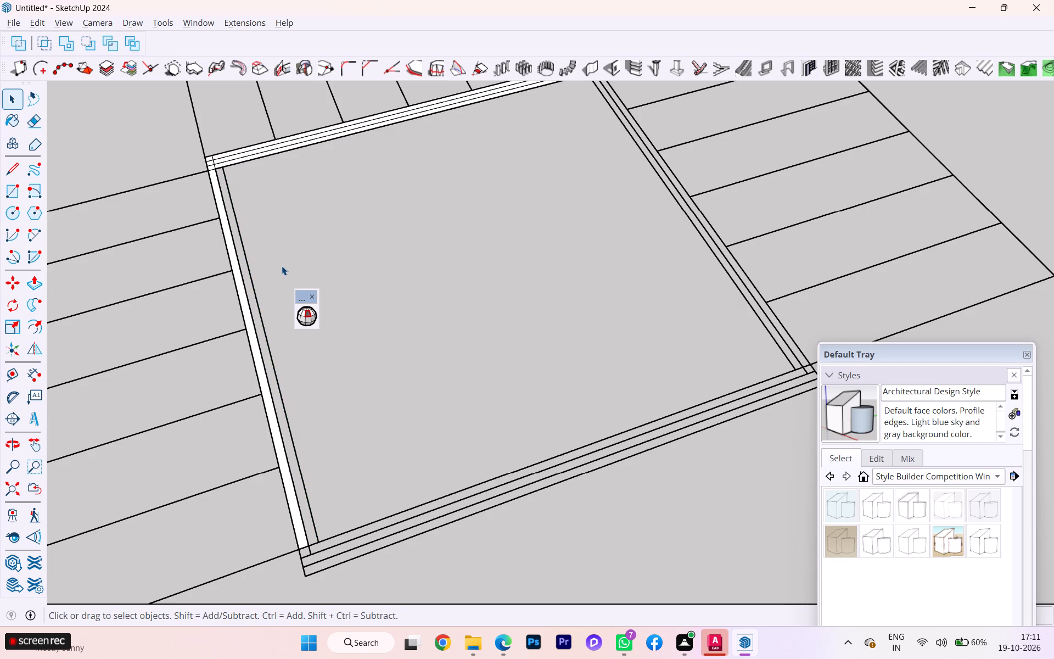
Erase the overlapping innermost line segment at the new railing corner and the third parallel line's end within the corner grid.
scroll(233, 165, "up", 1)
scroll(233, 165, "down", 1)
scroll(233, 165, "up", 2)
scroll(233, 165, "down", 1)
scroll(222, 161, "up", 5)
scroll(189, 150, "down", 3)
scroll(189, 150, "up", 2)
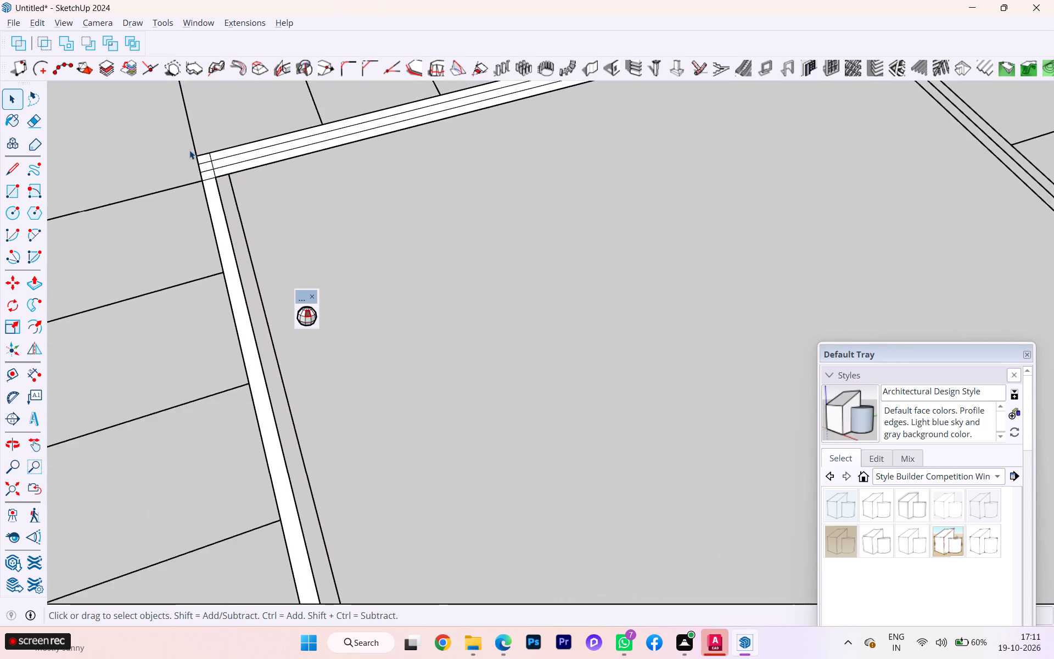
scroll(189, 150, "up", 2)
scroll(211, 153, "down", 1)
scroll(211, 153, "up", 5)
scroll(212, 153, "down", 2)
scroll(212, 153, "up", 1)
key("e")
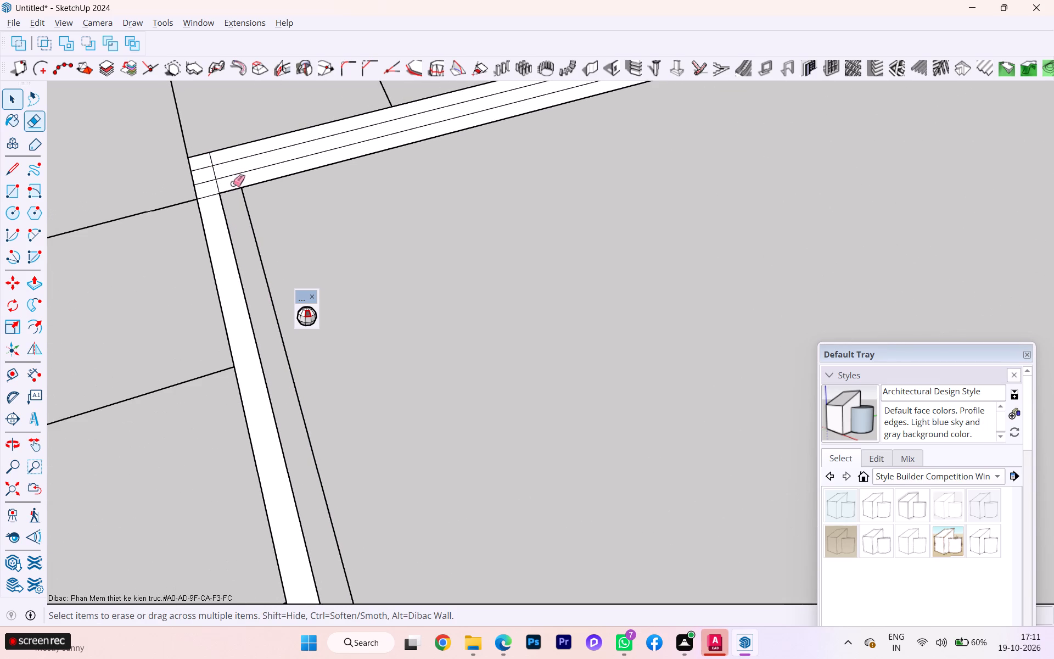
scroll(226, 187, "up", 6)
left_click(230, 190)
left_click(229, 192)
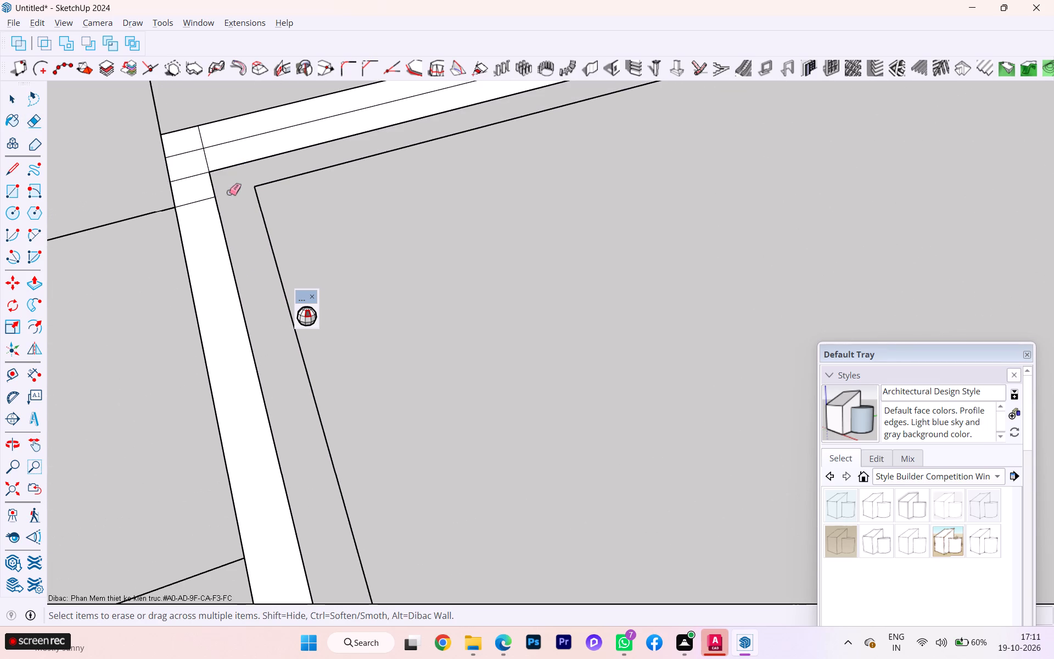
left_click(185, 178)
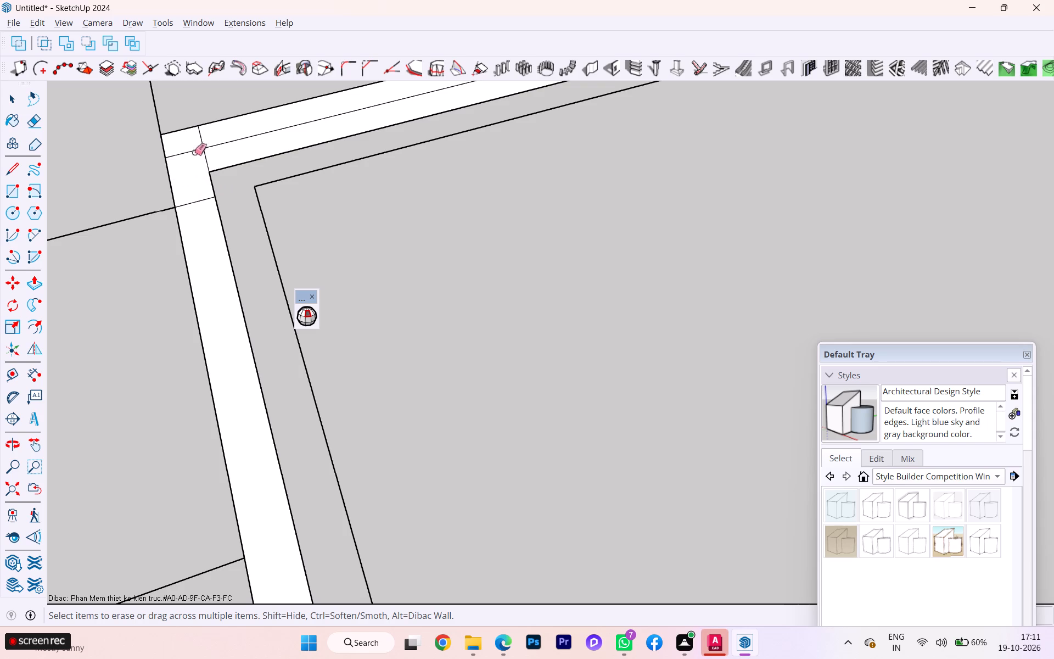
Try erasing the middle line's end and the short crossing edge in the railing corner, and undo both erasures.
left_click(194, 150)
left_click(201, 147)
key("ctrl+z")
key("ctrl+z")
Erase the two short crossing edges in the railing corner and the segment crossing the new strip at the first tread.
left_click(203, 141)
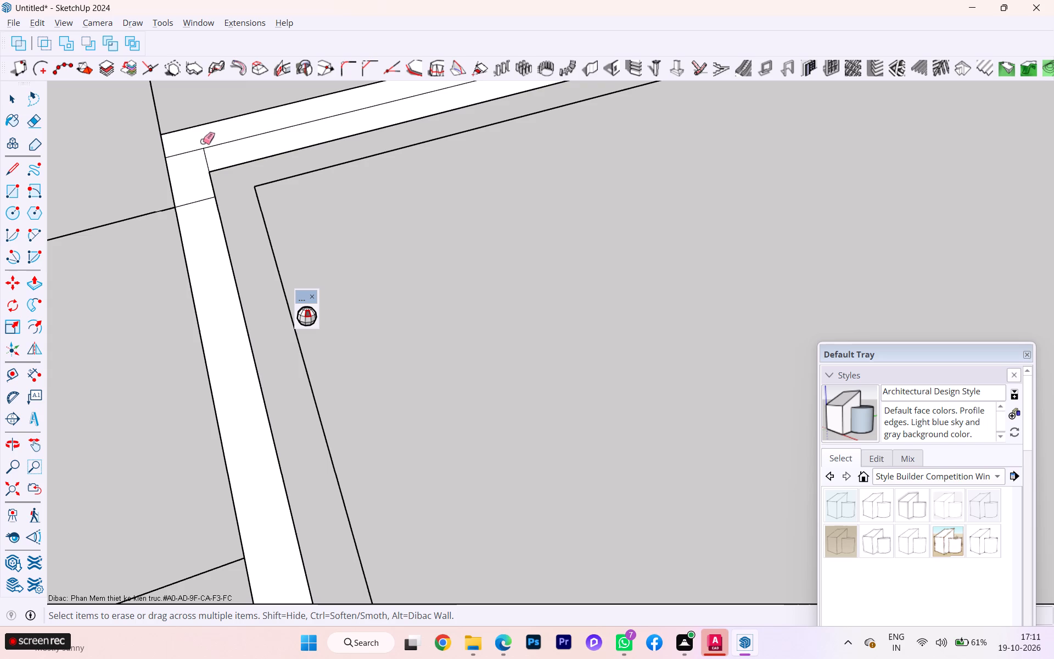
left_click(204, 155)
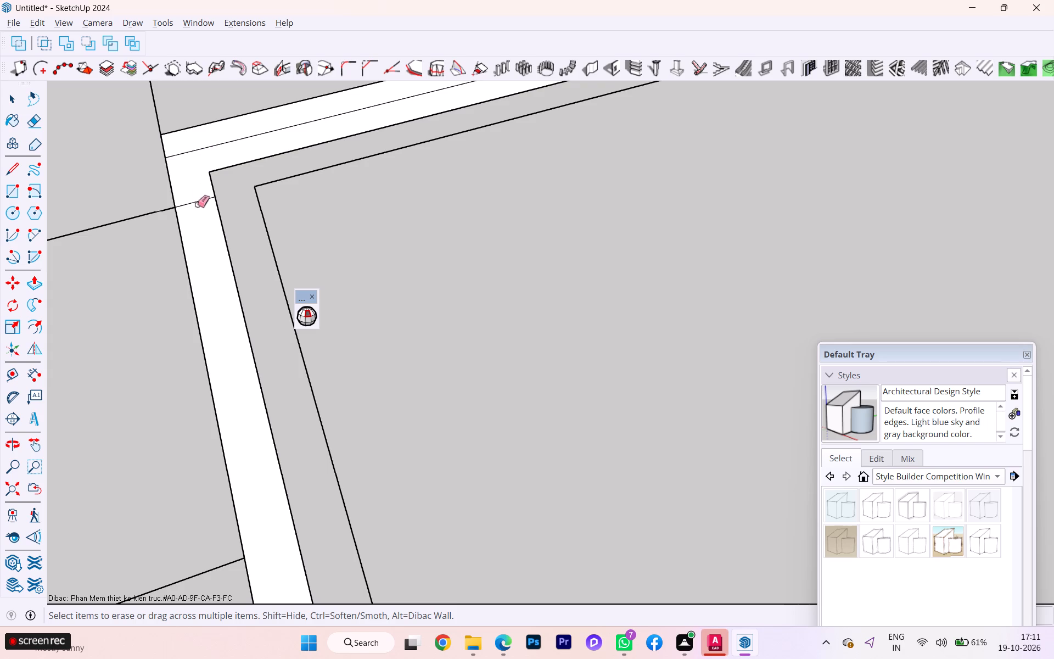
left_click(197, 204)
left_click(197, 200)
Examine the railing corner and the adjoining strips and treads around the stair well.
scroll(192, 189, "down", 7)
scroll(189, 185, "up", 3)
scroll(189, 185, "down", 1)
scroll(189, 185, "up", 1)
scroll(189, 185, "down", 2)
scroll(189, 183, "up", 4)
scroll(189, 183, "down", 2)
scroll(189, 183, "up", 1)
scroll(189, 183, "down", 8)
scroll(188, 187, "up", 1)
scroll(188, 187, "down", 7)
scroll(183, 194, "up", 2)
scroll(182, 196, "down", 3)
scroll(124, 208, "down", 1)
scroll(124, 208, "up", 2)
scroll(124, 208, "down", 3)
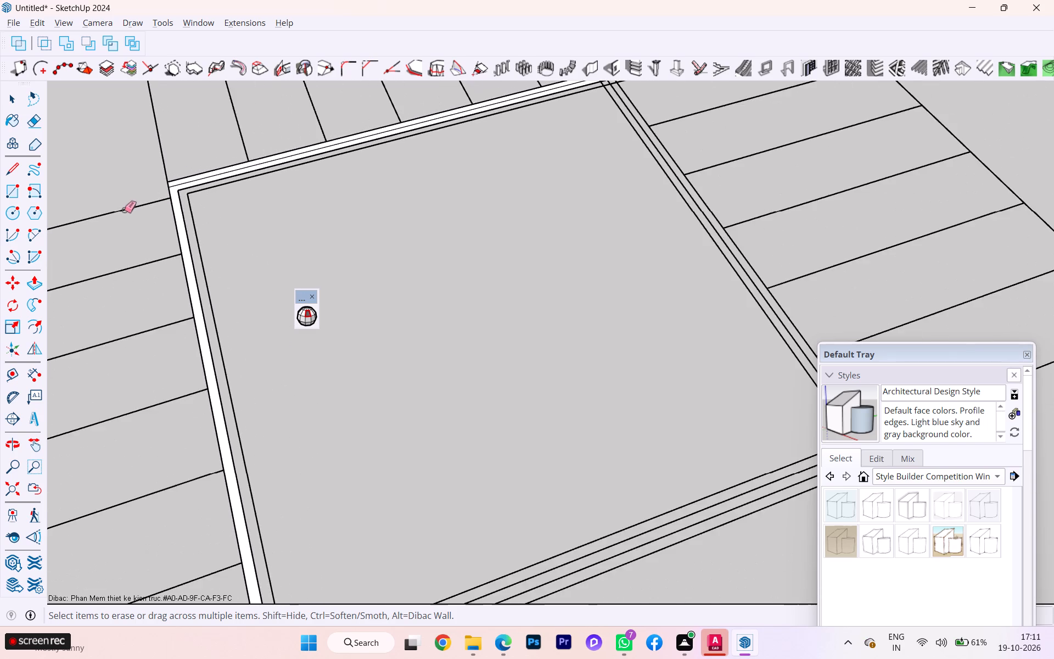
scroll(125, 209, "down", 3)
scroll(128, 203, "up", 1)
scroll(128, 203, "down", 2)
scroll(160, 208, "up", 8)
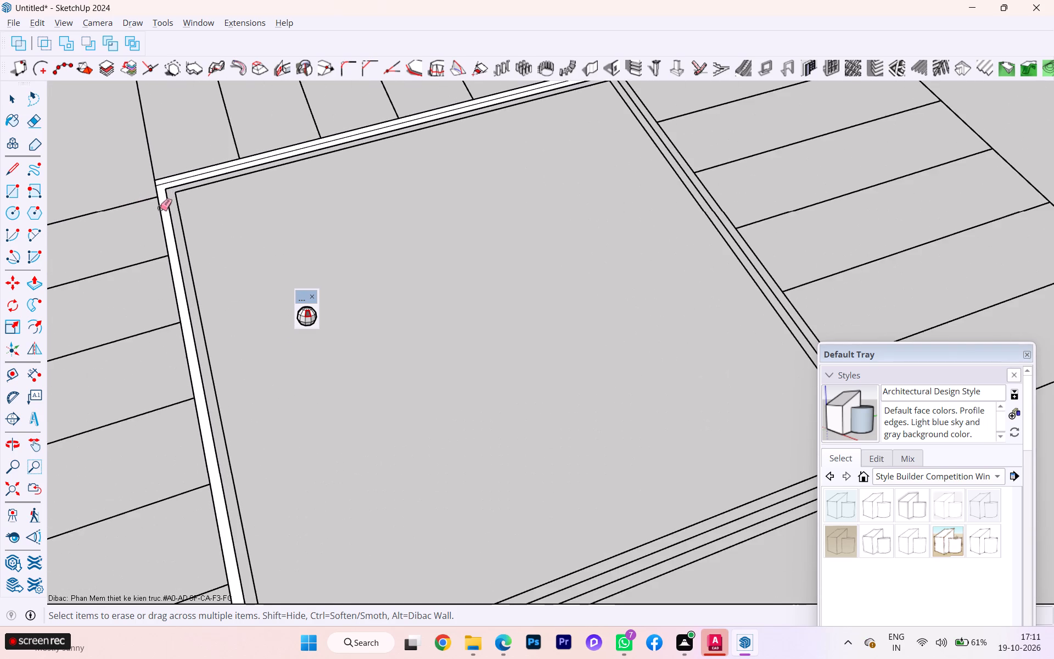
scroll(160, 208, "up", 2)
scroll(160, 208, "down", 3)
scroll(160, 208, "up", 2)
scroll(160, 208, "down", 1)
scroll(160, 208, "up", 7)
scroll(160, 206, "down", 3)
scroll(160, 206, "up", 5)
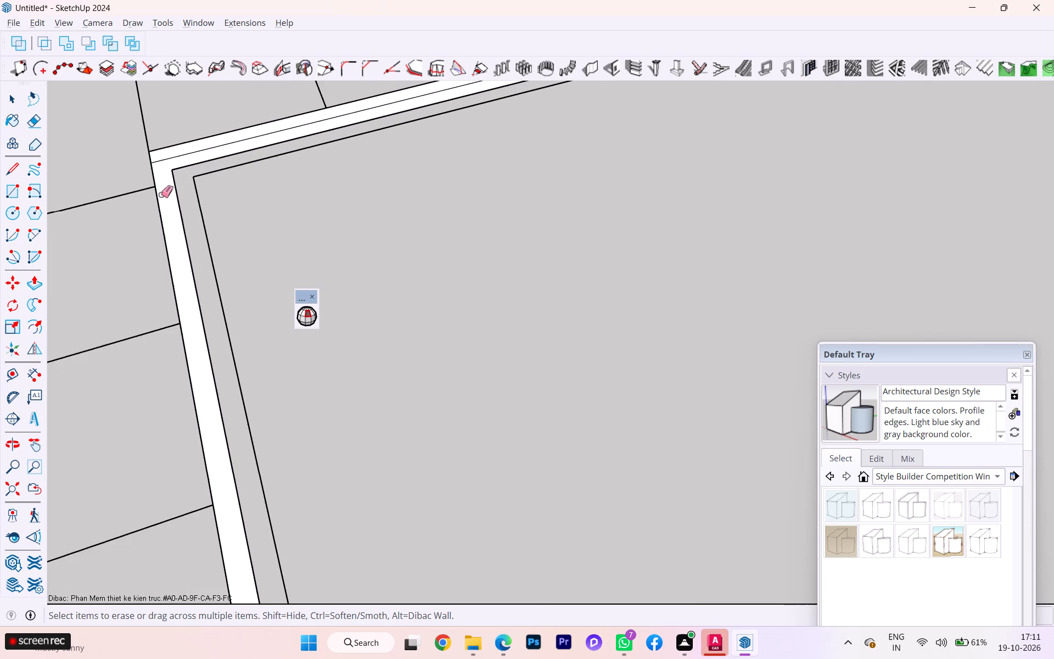
Undo the railing-corner erasures back to the full grid of crossing lines, redoing the last two changes undone beyond it.
key("ctrl+z")
key("ctrl+z")
key("ctrl+z")
key("ctrl+z")
scroll(162, 193, "up", 1)
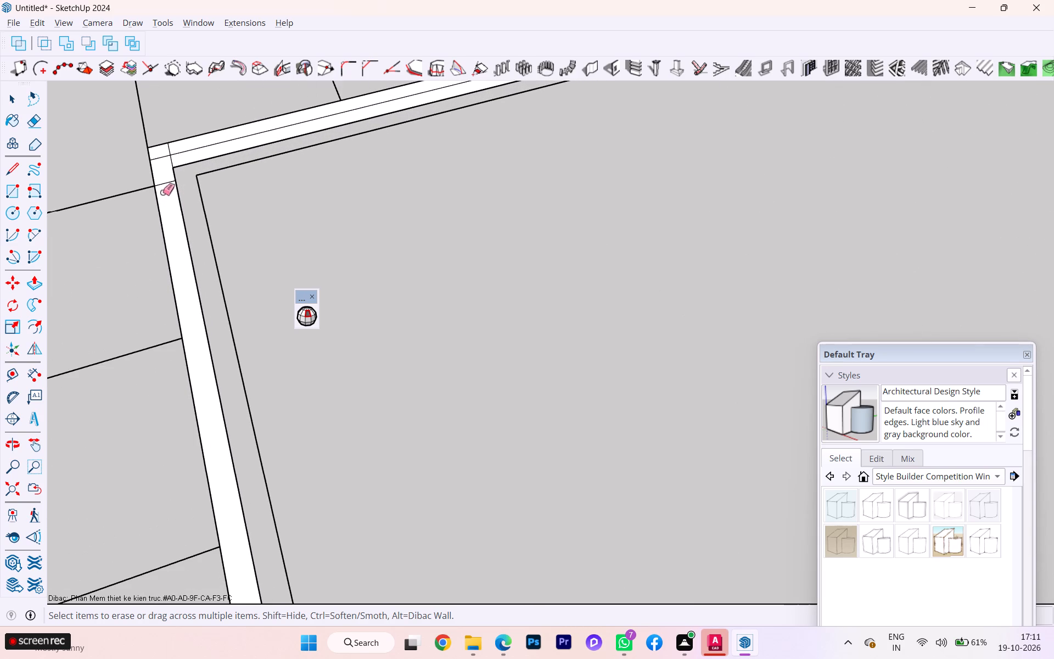
key("ctrl+z")
key("ctrl+z")
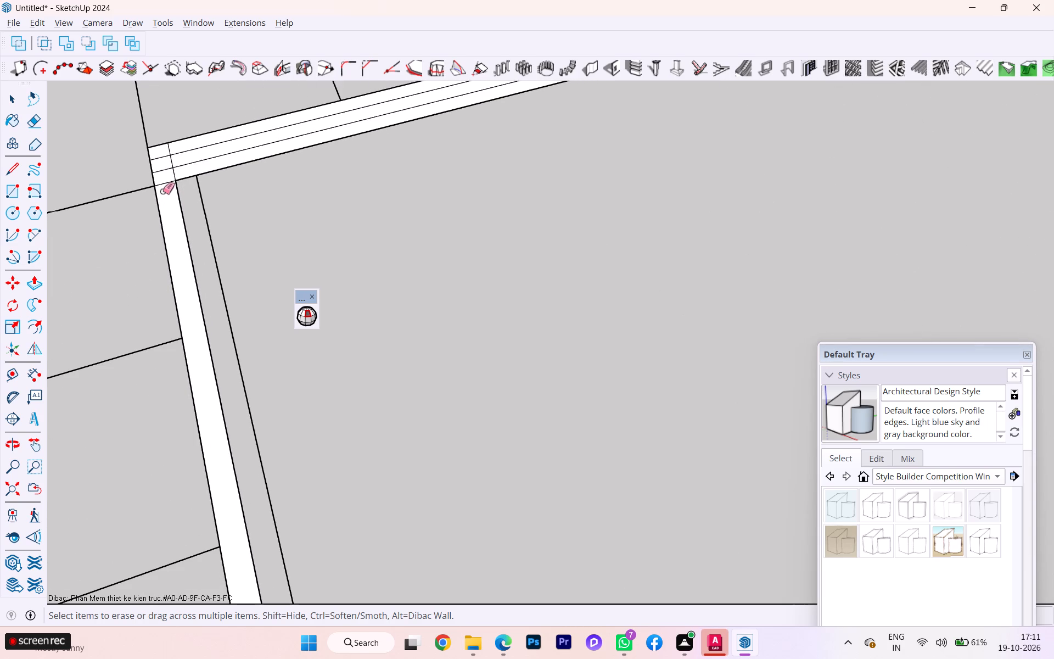
key("ctrl+z")
key("ctrl+z")
key("ctrl+z")
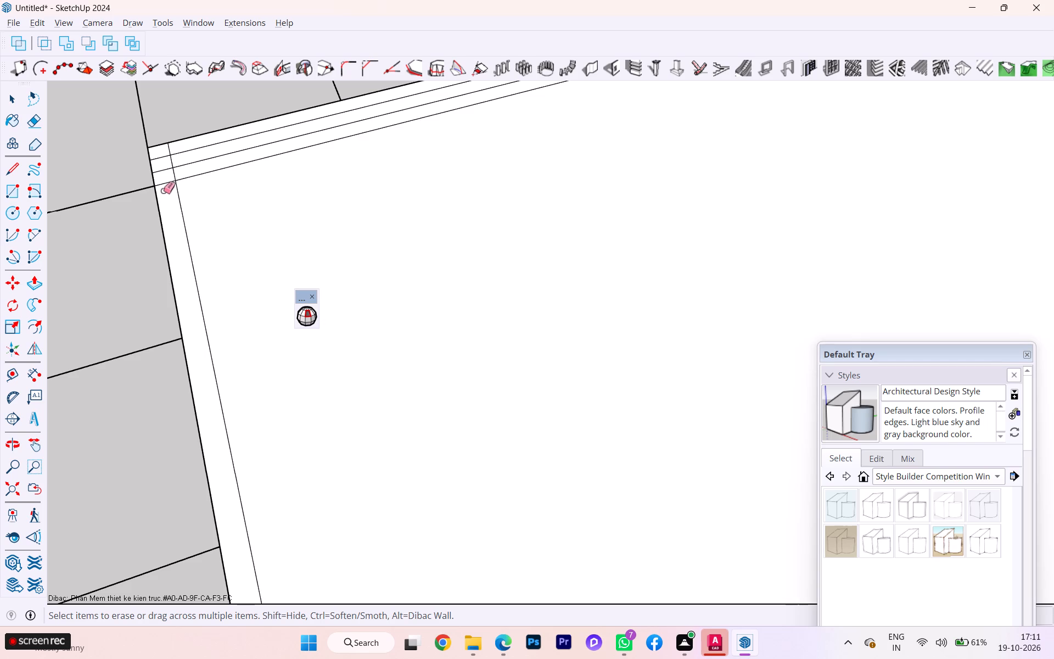
key("ctrl+y")
key("ctrl+y")
Draw a short edge extending the innermost side line across the strip to the next parallel line at the railing corner.
scroll(206, 167, "up", 6)
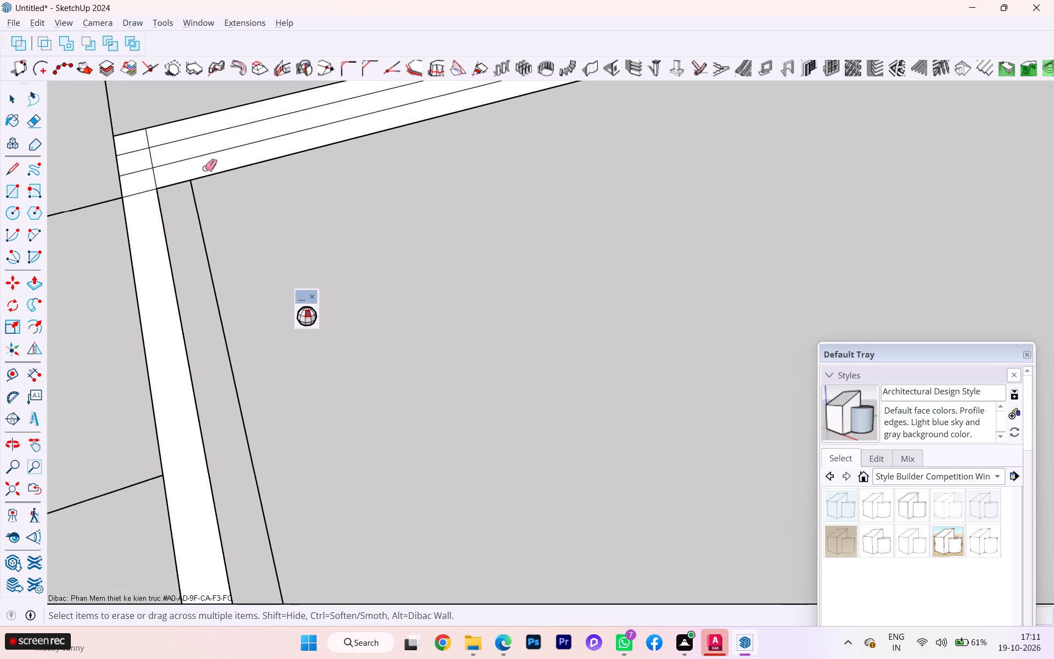
scroll(203, 169, "up", 2)
scroll(166, 177, "down", 2)
scroll(166, 177, "up", 1)
scroll(166, 177, "down", 3)
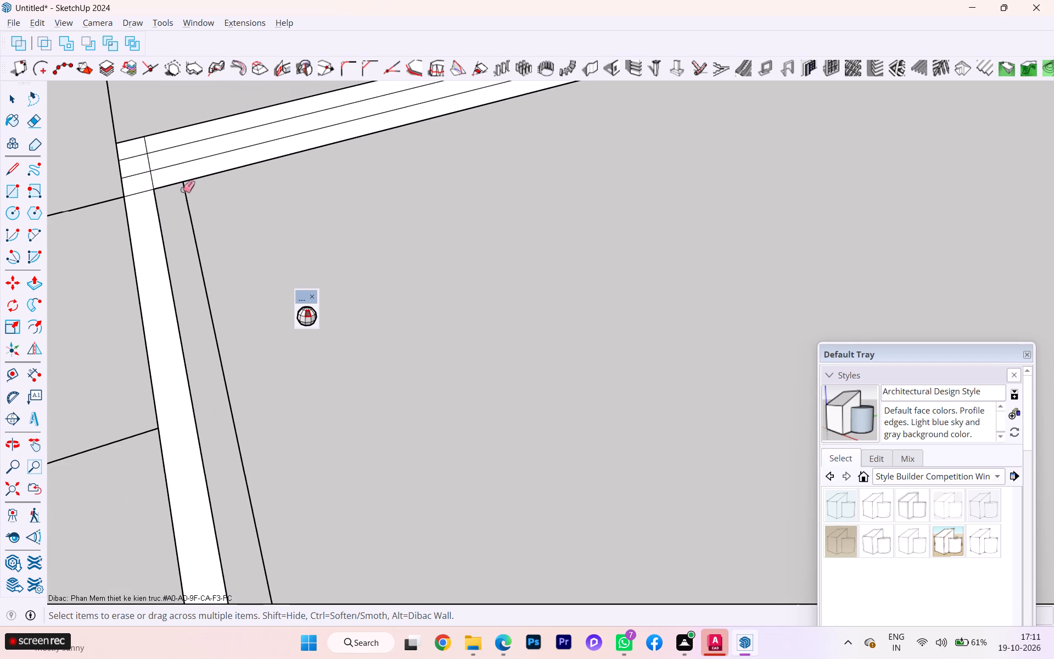
key("space")
key("l")
key("Return")
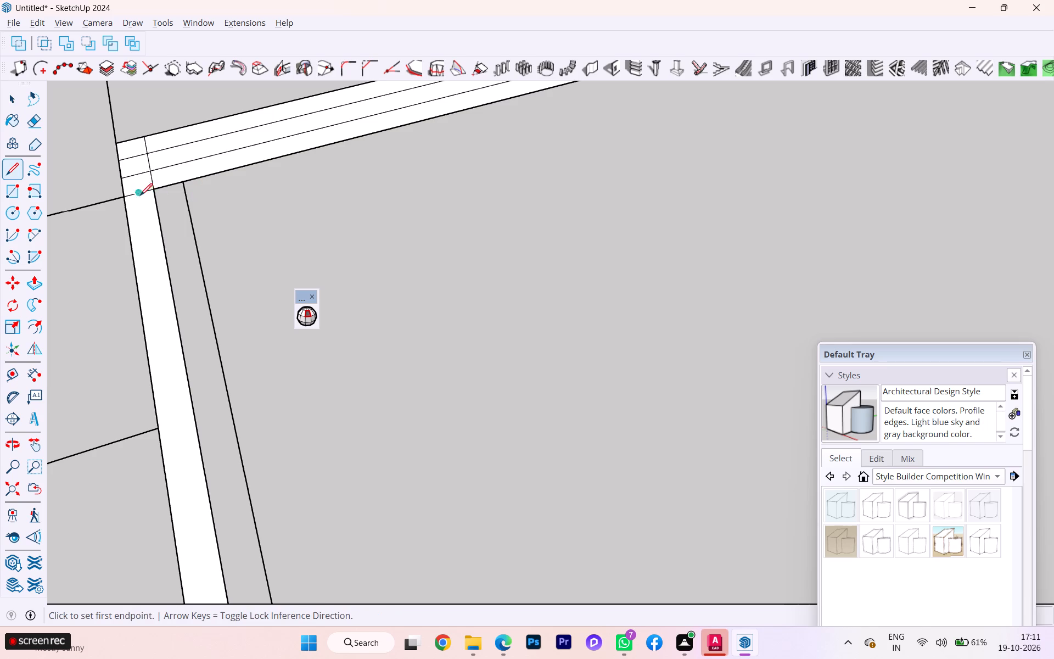
left_click(189, 183)
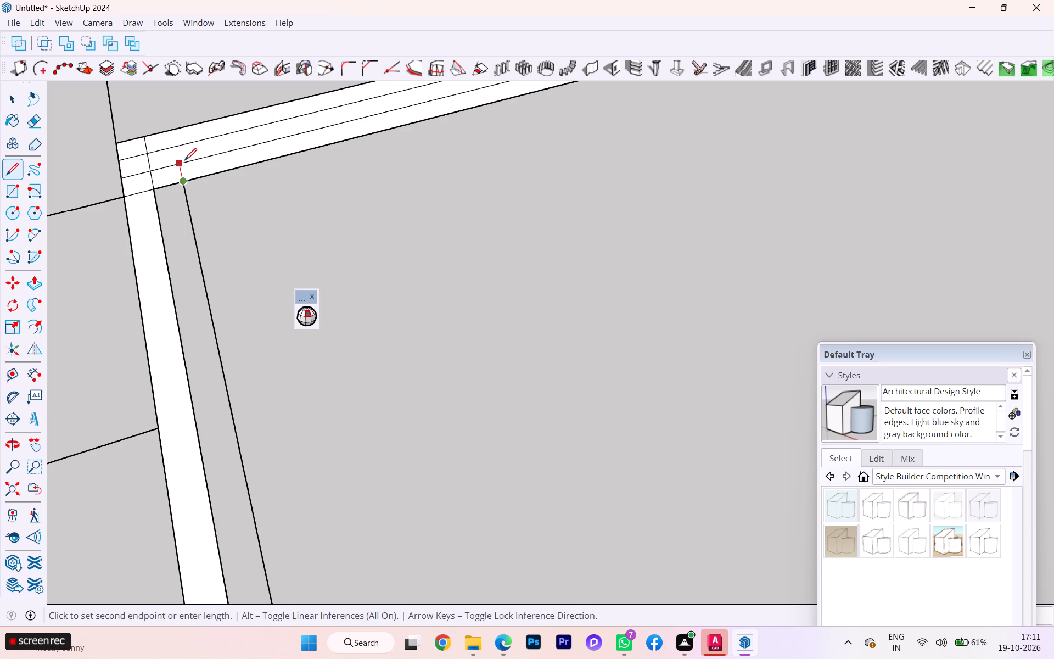
left_click(182, 163)
key("space")
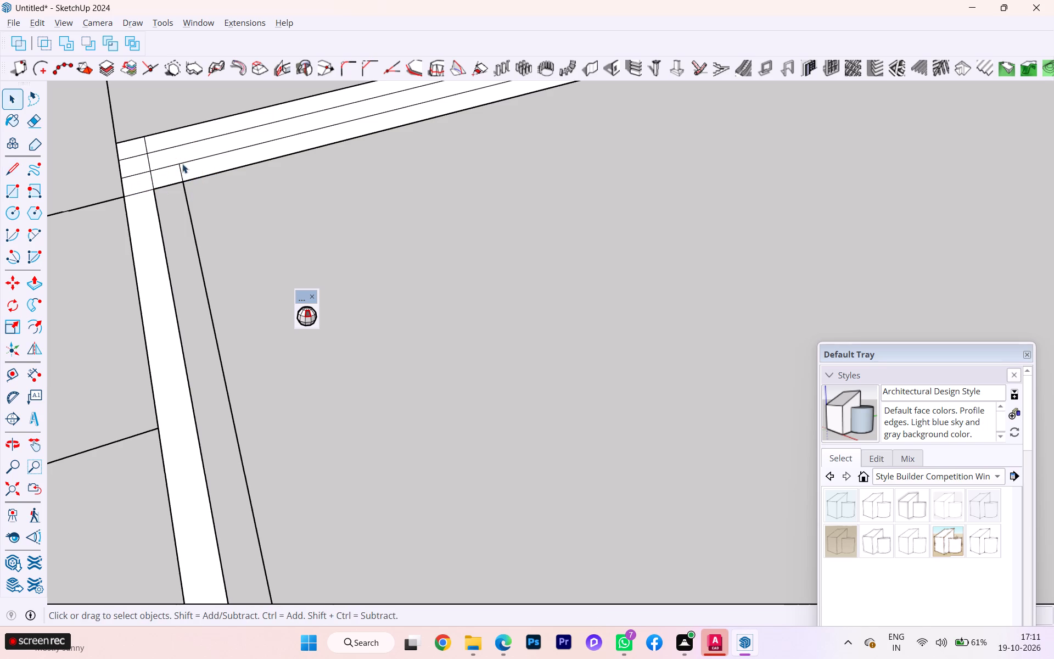
Erase the third line's two end segments, the second line's end segment and the crossing edge's outermost segment in the railing corner.
key("e")
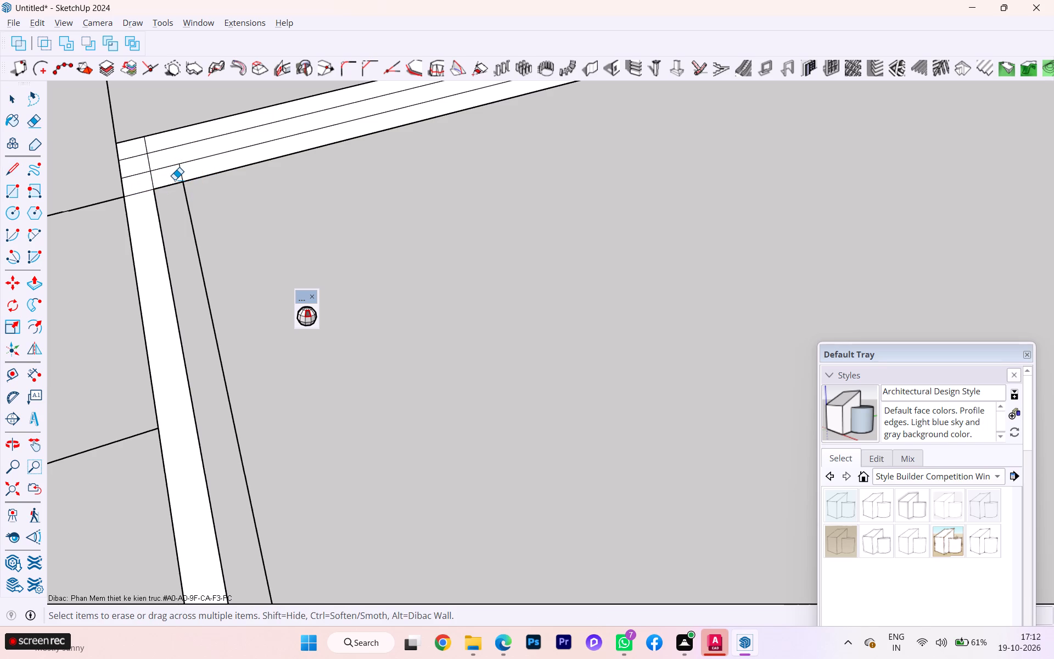
key("Return")
scroll(163, 179, "up", 2)
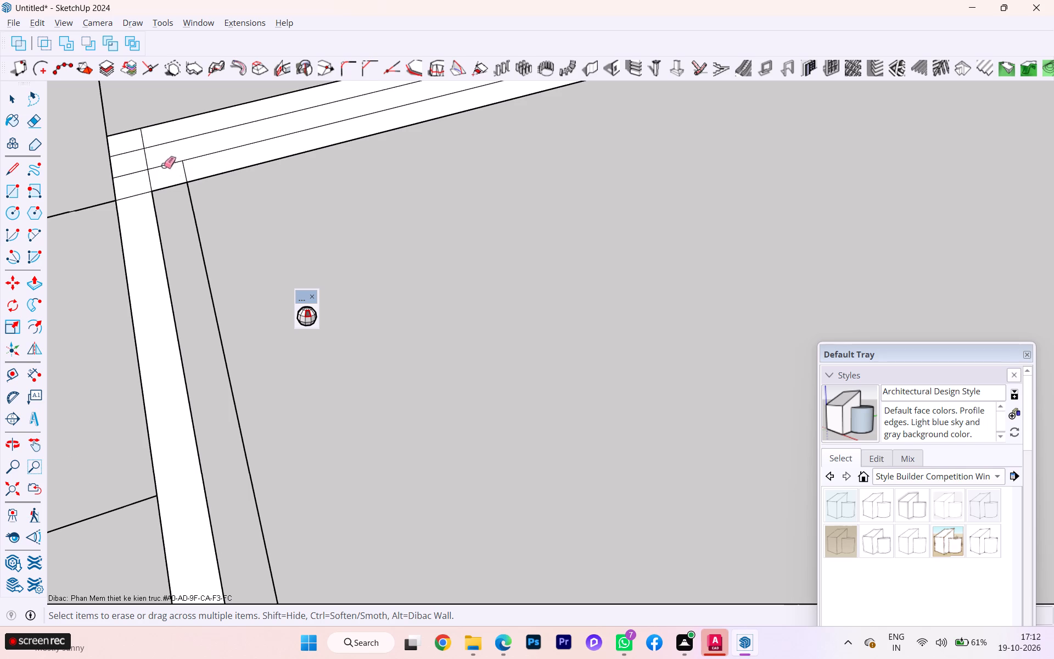
left_click(164, 165)
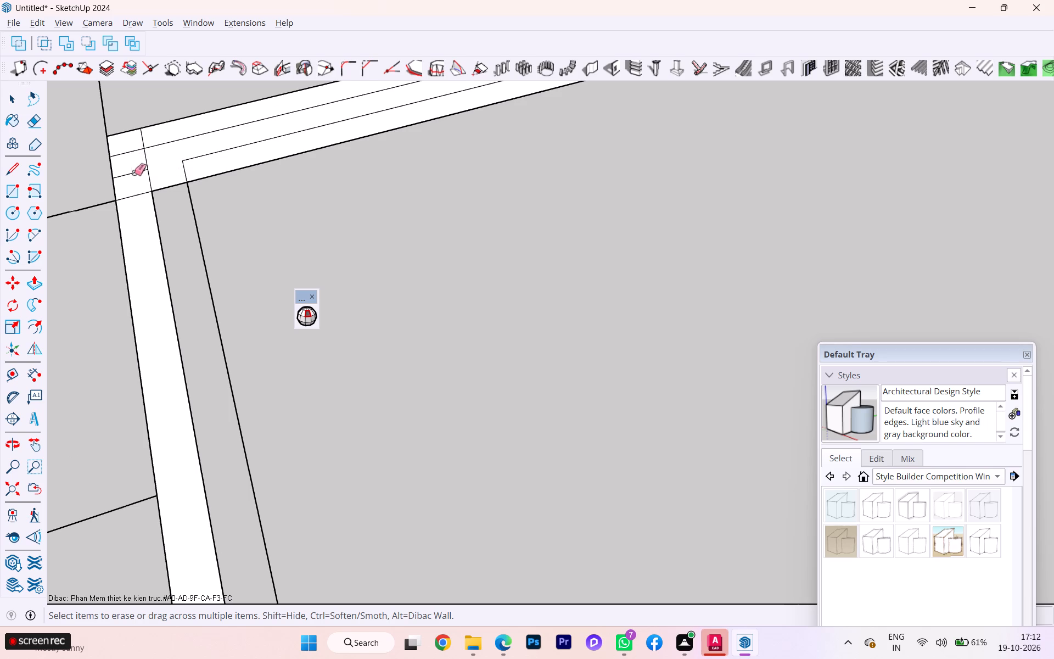
left_click(133, 172)
left_click(130, 153)
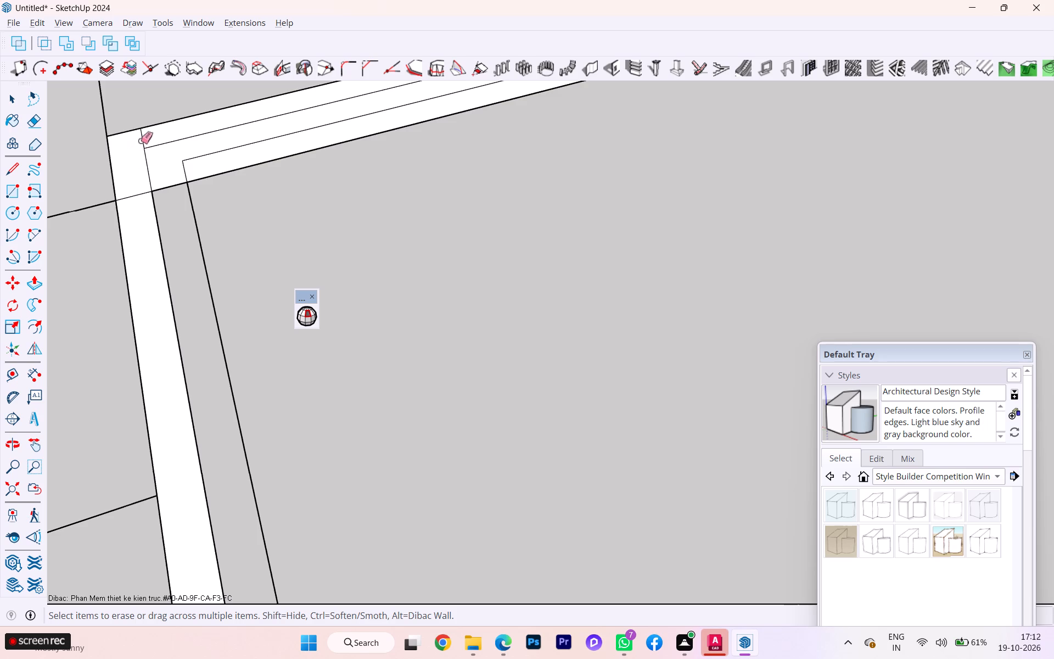
left_click(141, 140)
Delete the four white strip faces meeting around the railing corner, keeping their edges.
scroll(159, 165, "down", 1)
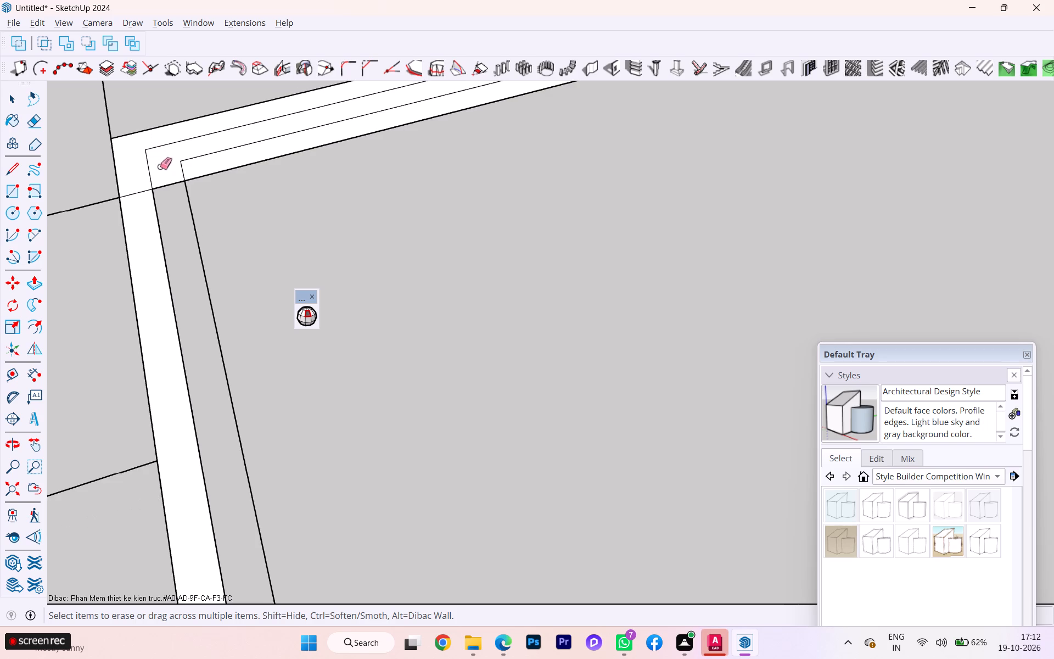
scroll(160, 167, "down", 2)
scroll(164, 171, "up", 5)
scroll(186, 175, "down", 5)
scroll(186, 175, "up", 1)
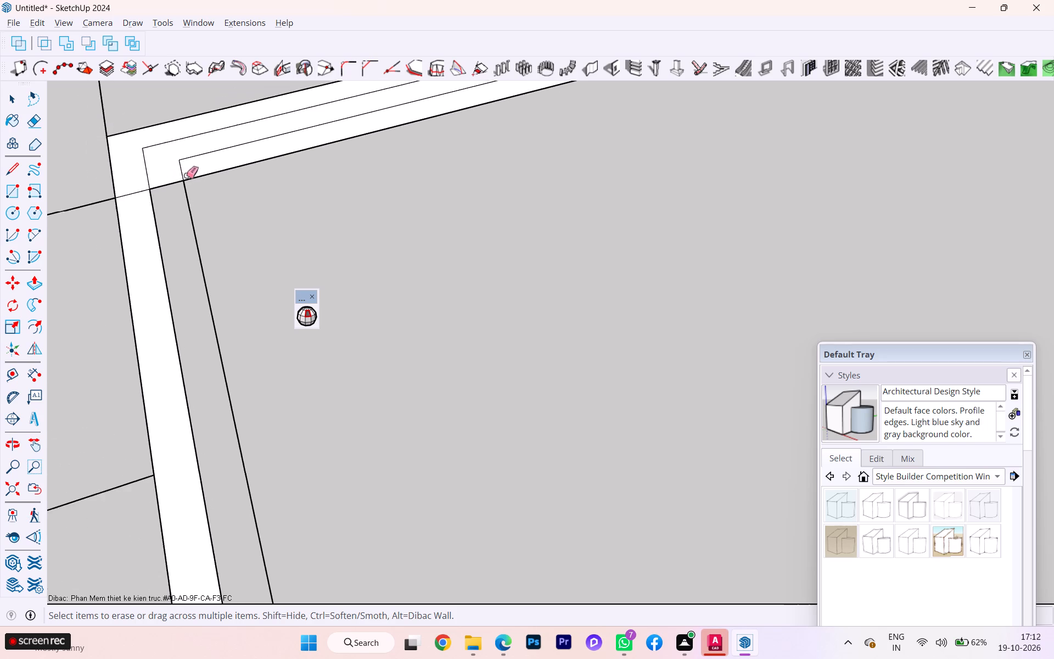
scroll(186, 175, "up", 7)
scroll(188, 175, "down", 1)
scroll(188, 175, "up", 2)
scroll(188, 175, "down", 5)
scroll(188, 177, "up", 1)
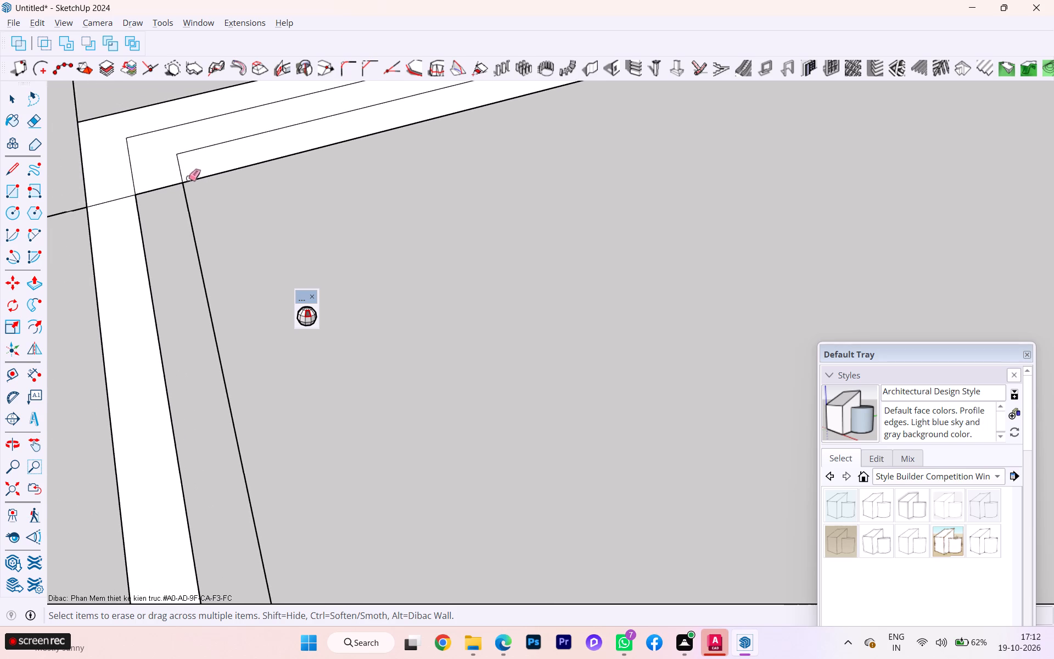
key("space")
left_click(156, 175)
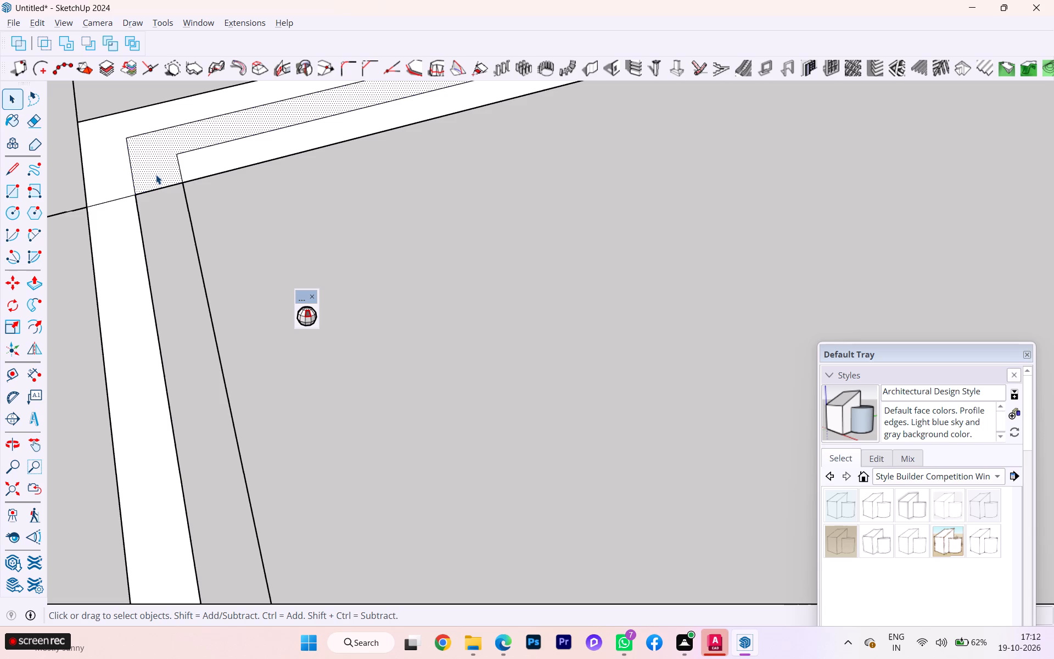
key("Pause")
key("Delete")
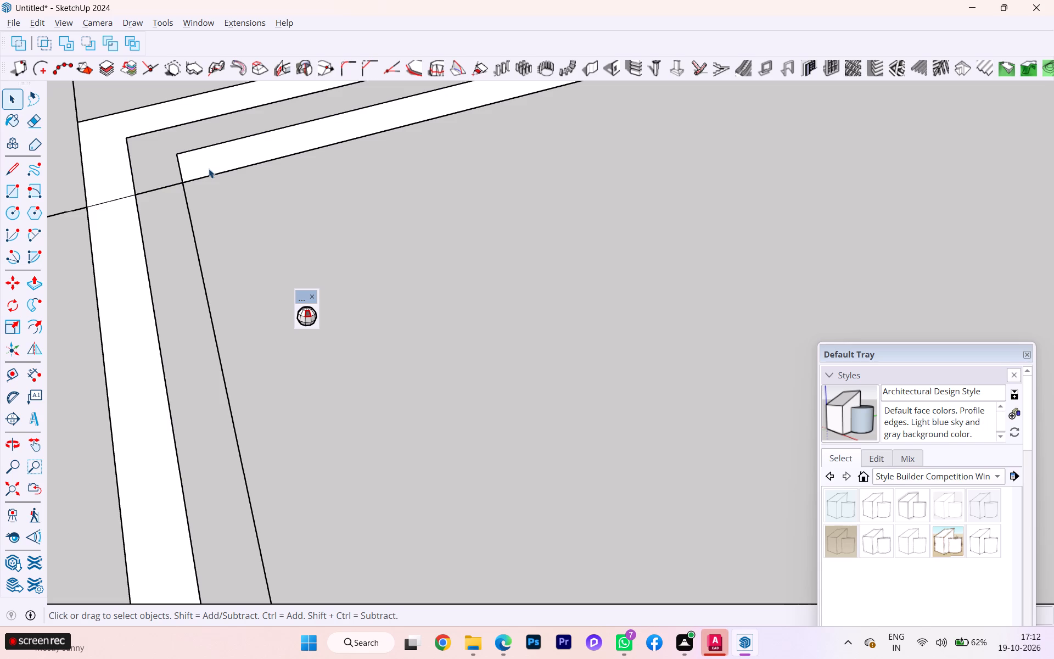
left_click(209, 169)
key("Delete")
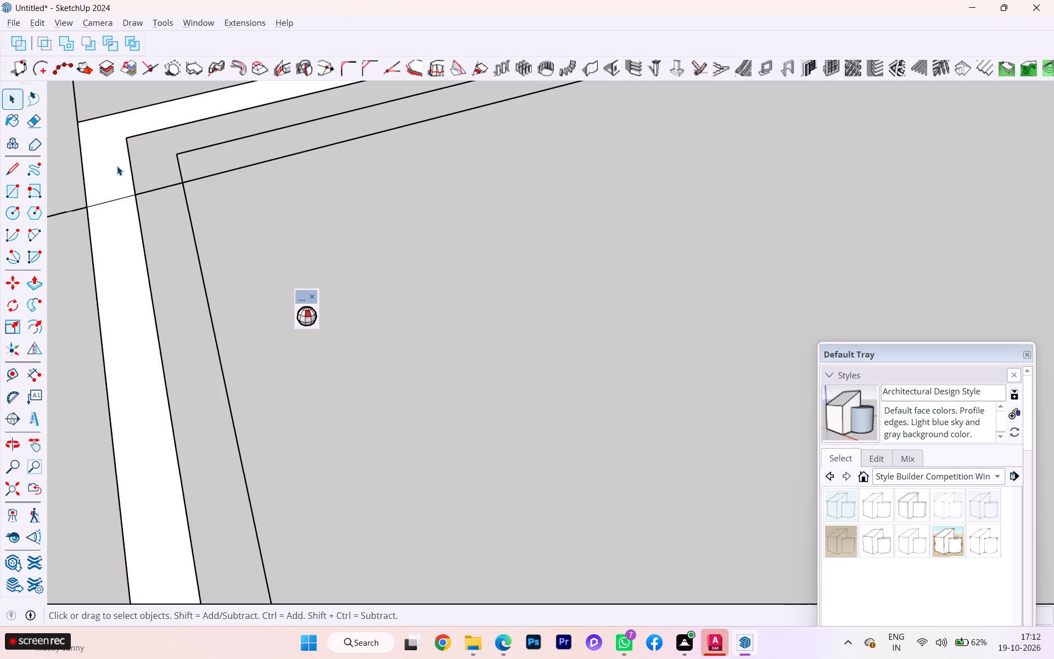
left_click(115, 164)
key("Delete")
left_click(129, 237)
key("Delete")
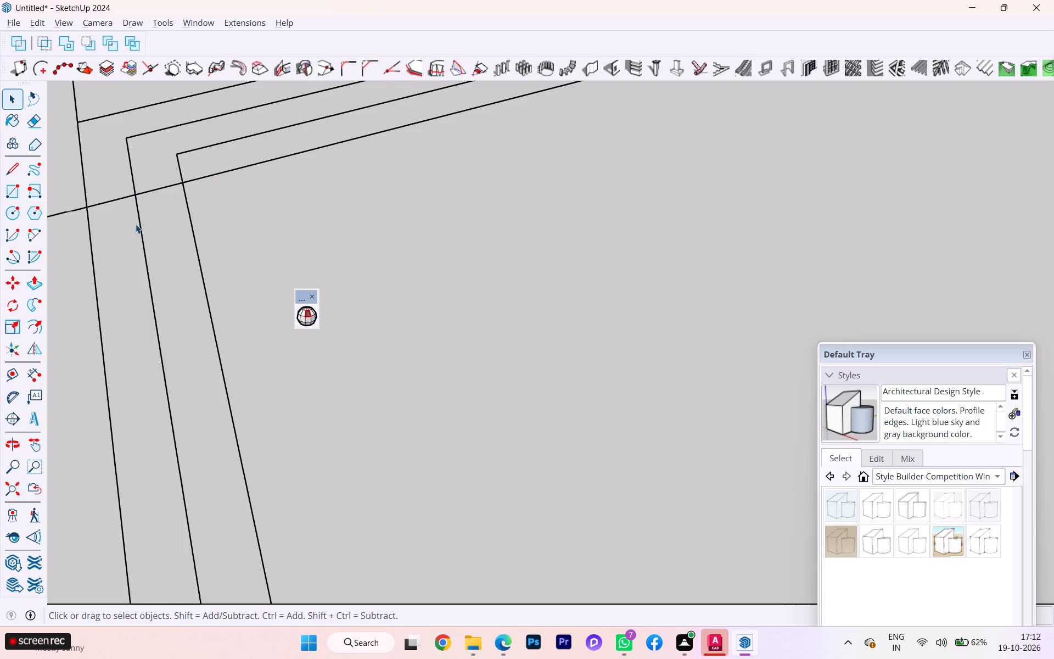
Examine the railing outline and its corners around the stair well.
scroll(158, 203, "down", 8)
scroll(173, 205, "up", 5)
scroll(174, 206, "down", 2)
scroll(175, 206, "up", 6)
scroll(175, 207, "down", 3)
scroll(176, 207, "up", 1)
scroll(176, 207, "down", 4)
scroll(176, 208, "up", 1)
scroll(176, 208, "down", 1)
scroll(176, 208, "up", 1)
scroll(176, 208, "down", 4)
scroll(184, 225, "up", 1)
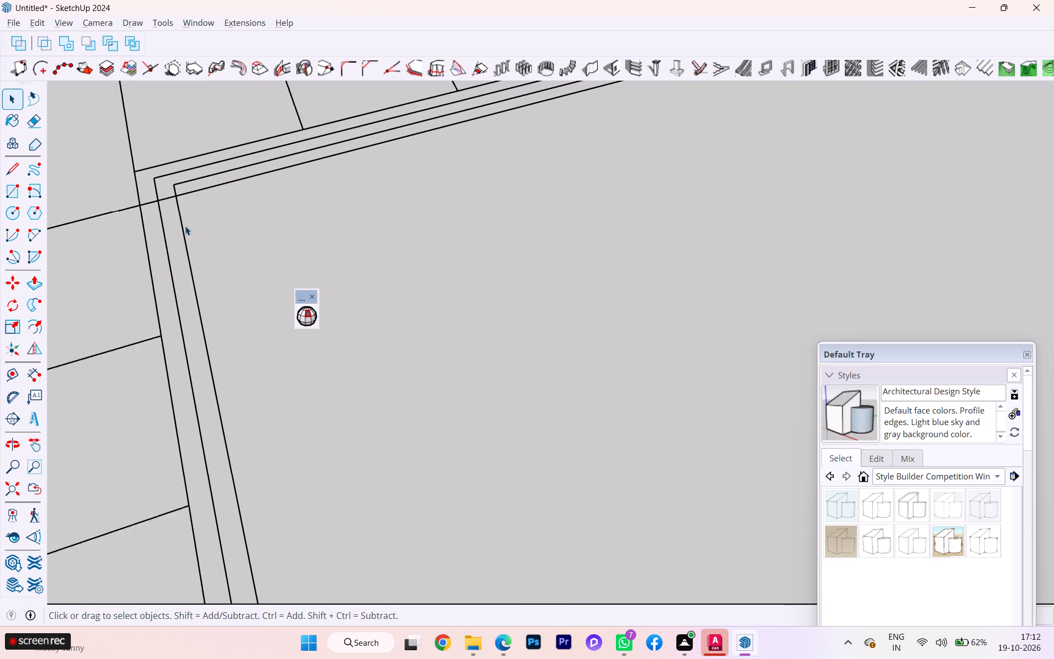
scroll(189, 230, "down", 3)
scroll(192, 234, "up", 1)
scroll(192, 234, "down", 1)
scroll(192, 235, "up", 1)
scroll(195, 232, "down", 6)
scroll(197, 227, "up", 2)
scroll(197, 227, "down", 2)
scroll(197, 227, "up", 2)
scroll(197, 227, "down", 2)
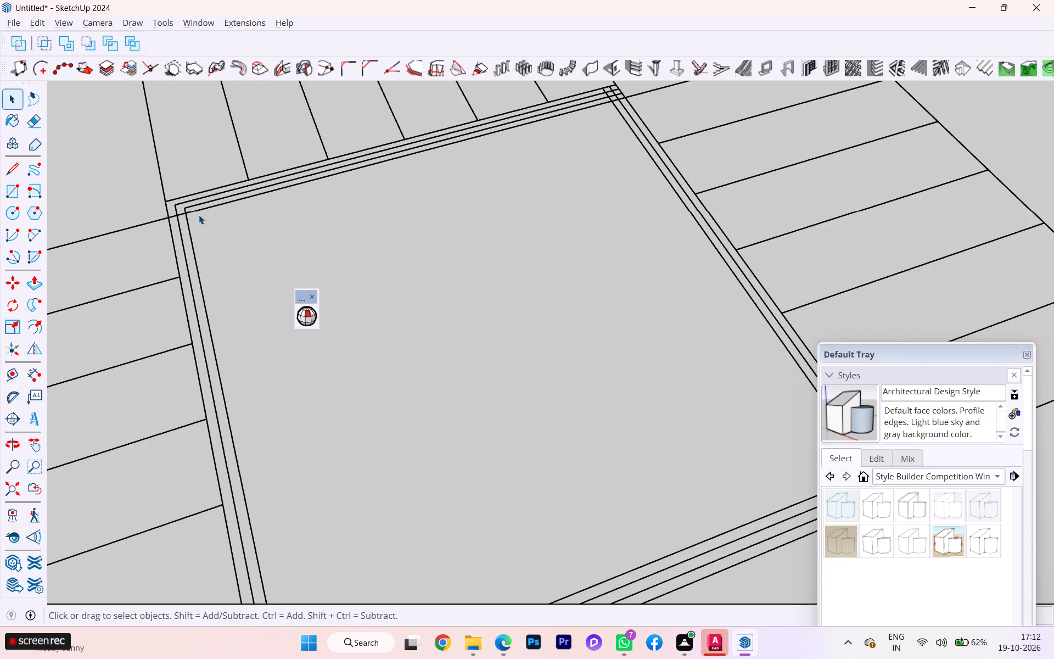
scroll(203, 185, "down", 3)
scroll(265, 456, "up", 1)
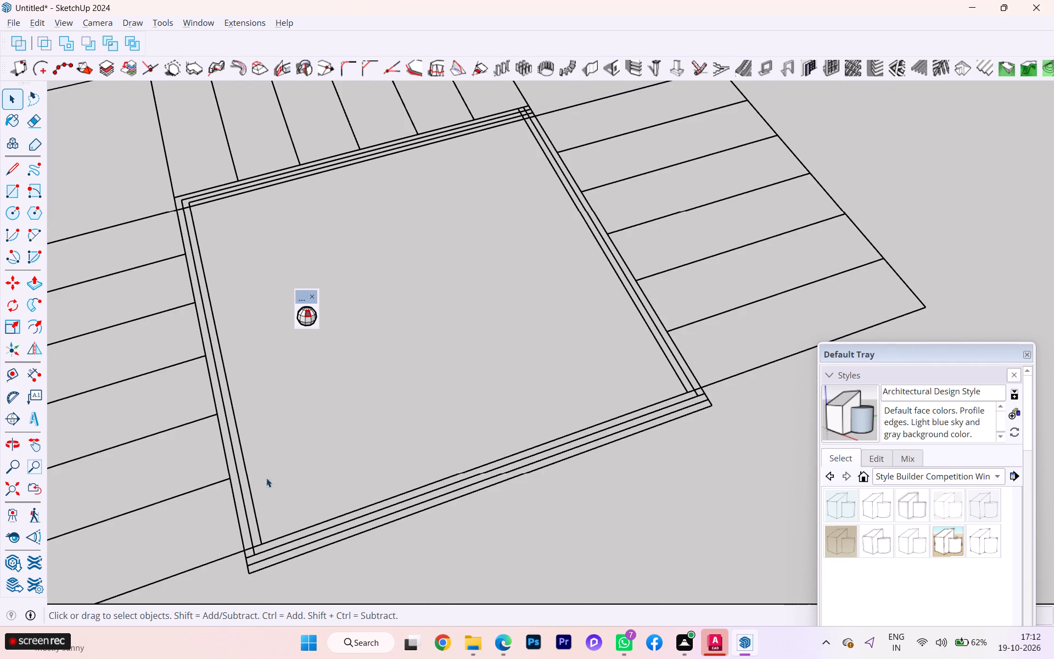
Draw a short edge extending the middle side line across the next strip at the other end of the same railing side.
scroll(282, 605, "up", 3)
scroll(263, 578, "down", 3)
scroll(263, 578, "up", 13)
scroll(256, 565, "down", 1)
scroll(256, 565, "up", 1)
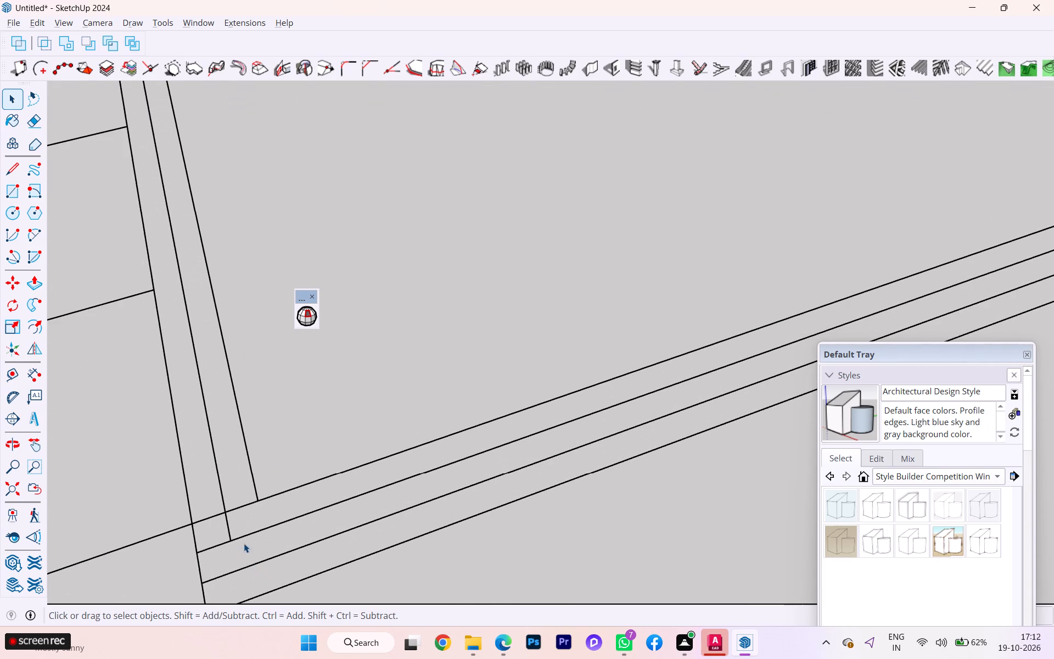
scroll(249, 549, "down", 2)
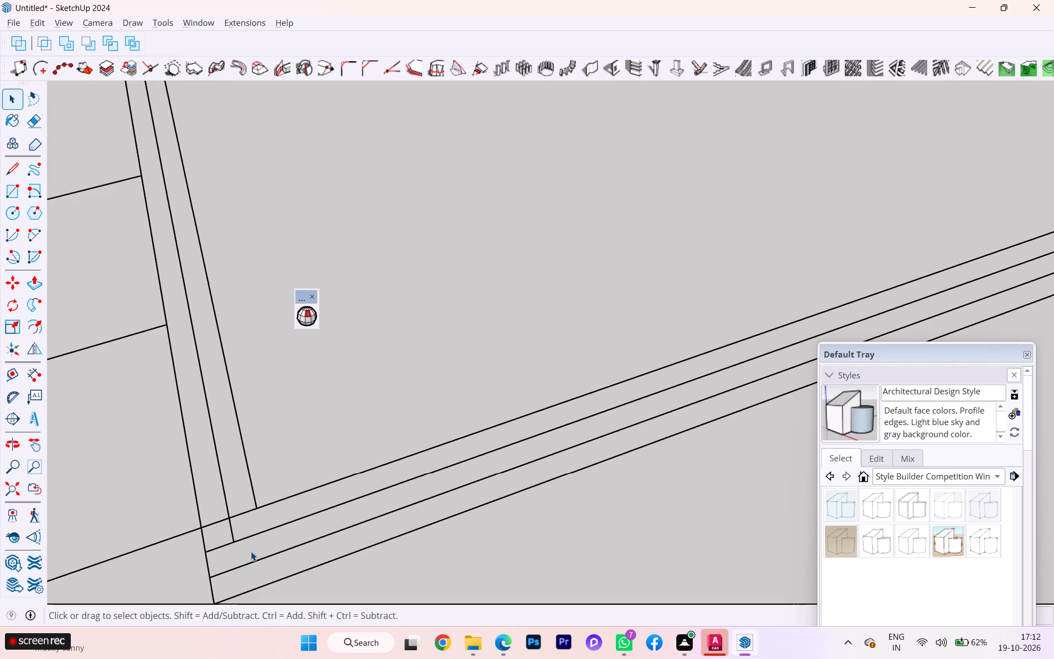
key("l")
key("Return")
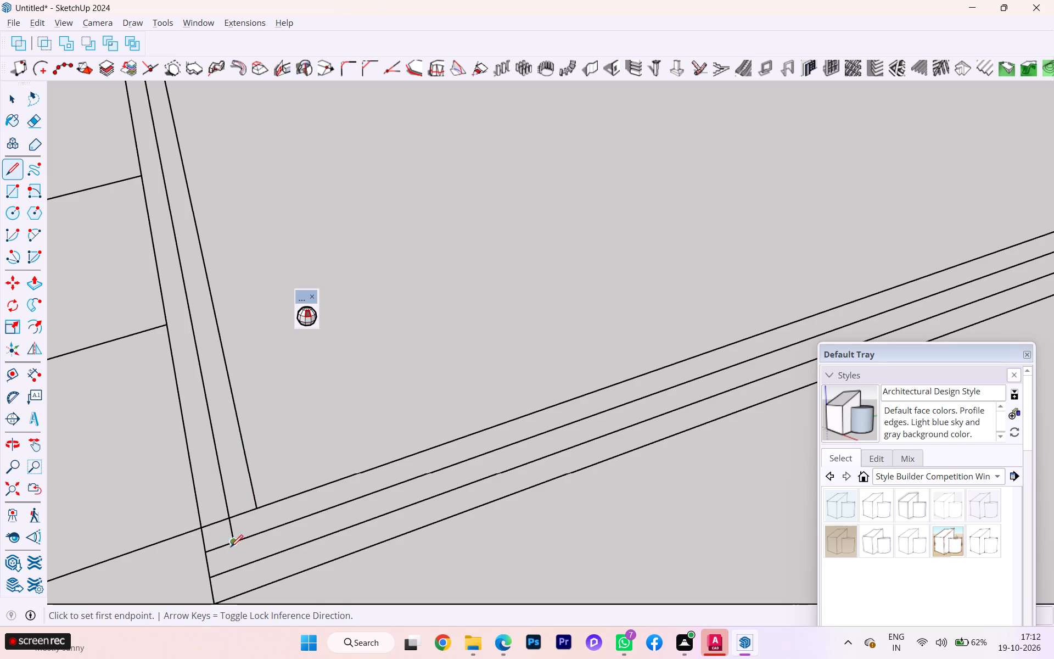
left_click(229, 543)
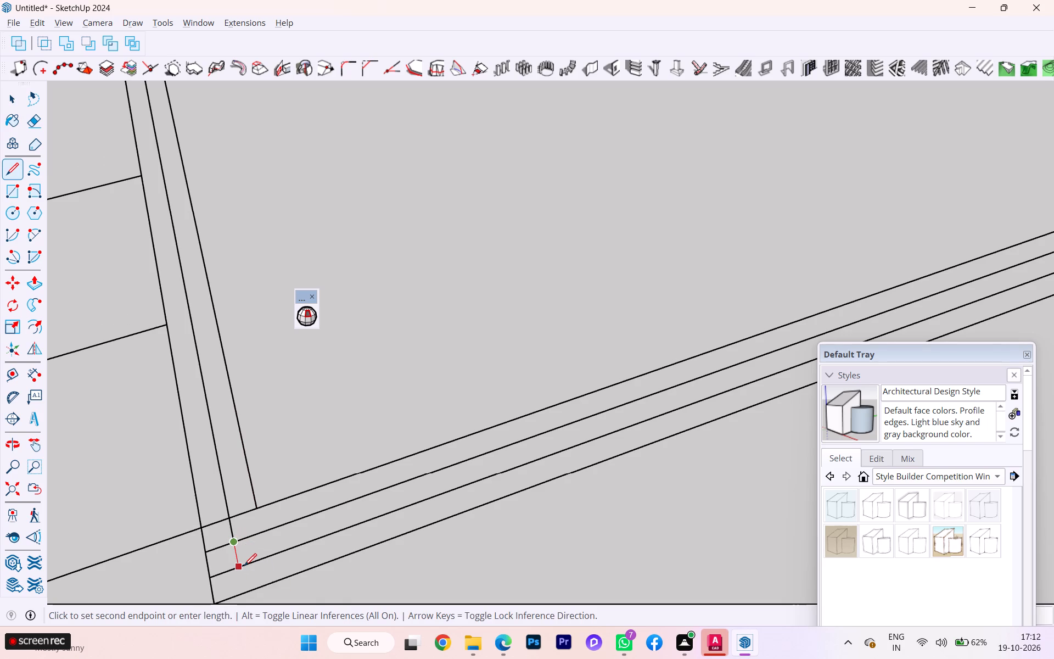
left_click(244, 566)
key("space")
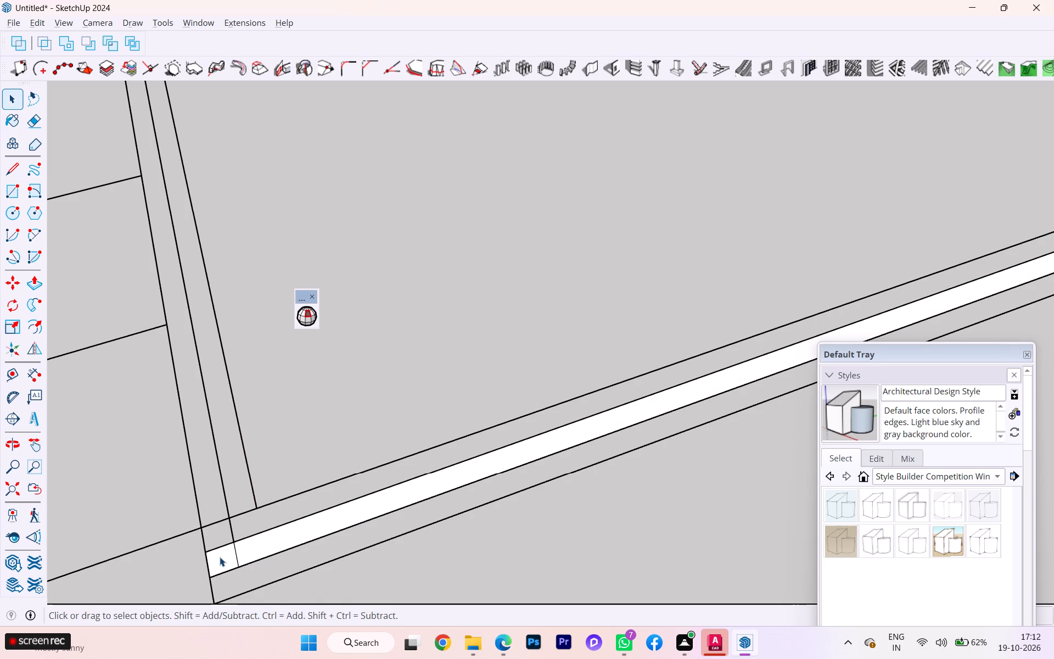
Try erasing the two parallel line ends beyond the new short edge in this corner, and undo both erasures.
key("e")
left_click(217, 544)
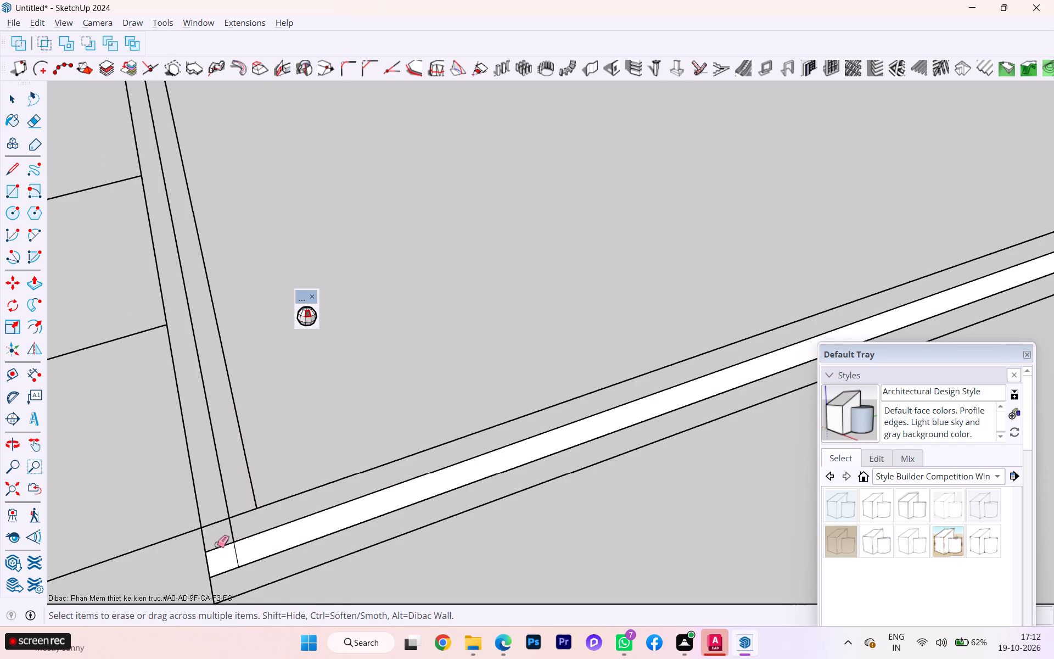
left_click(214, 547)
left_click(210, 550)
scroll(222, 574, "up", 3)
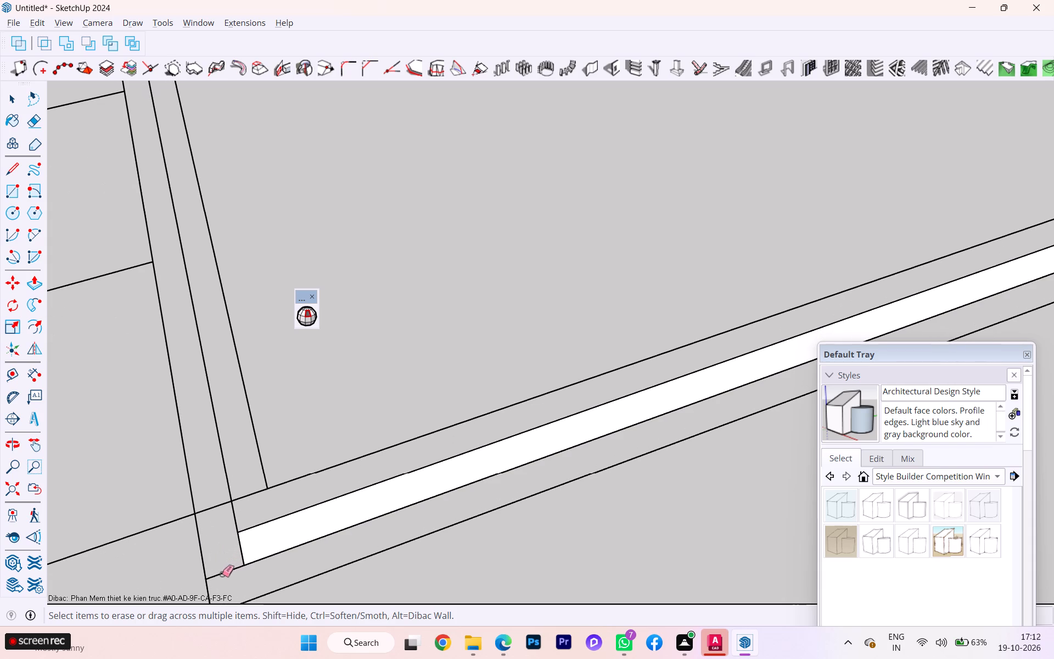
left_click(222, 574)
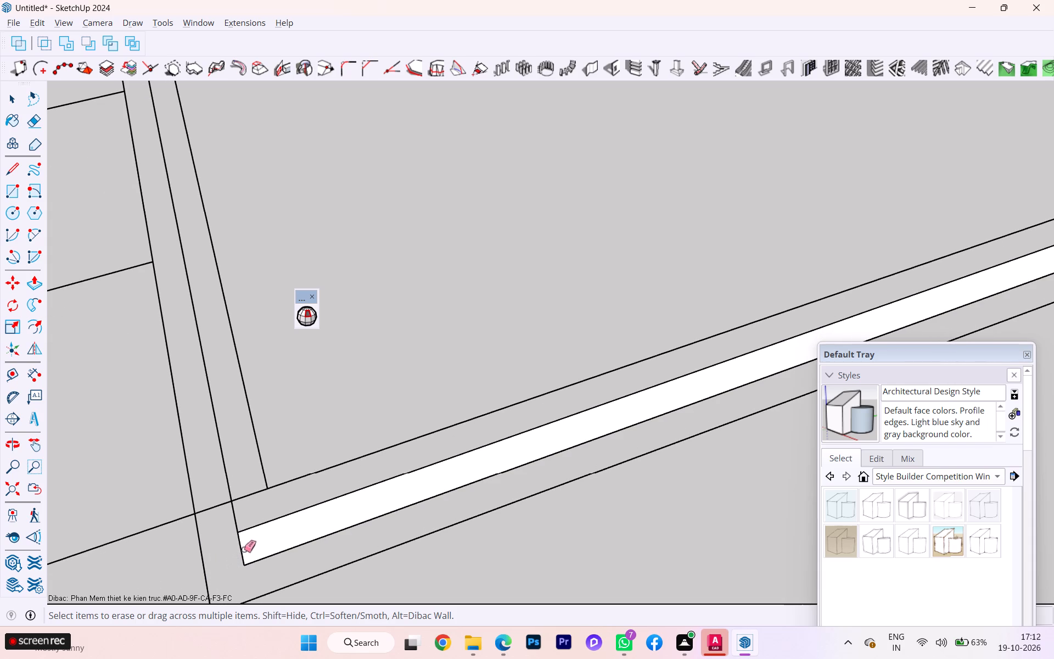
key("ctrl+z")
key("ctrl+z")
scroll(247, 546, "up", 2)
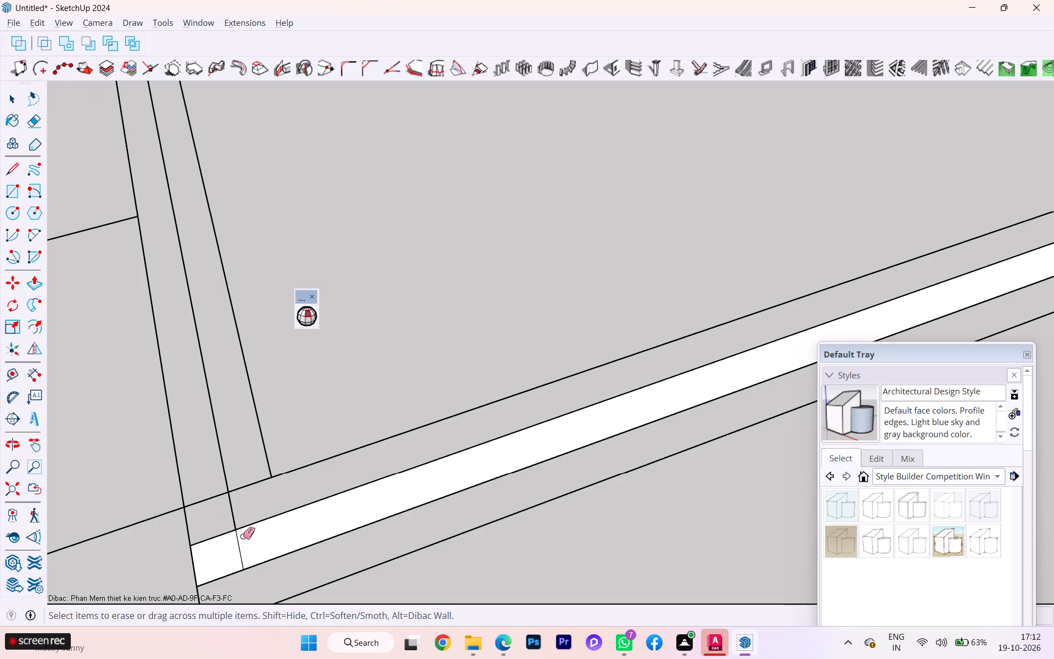
Erase the two parallel line ends beyond the short middle edge in this railing corner and delete the white strip face.
left_click(212, 539)
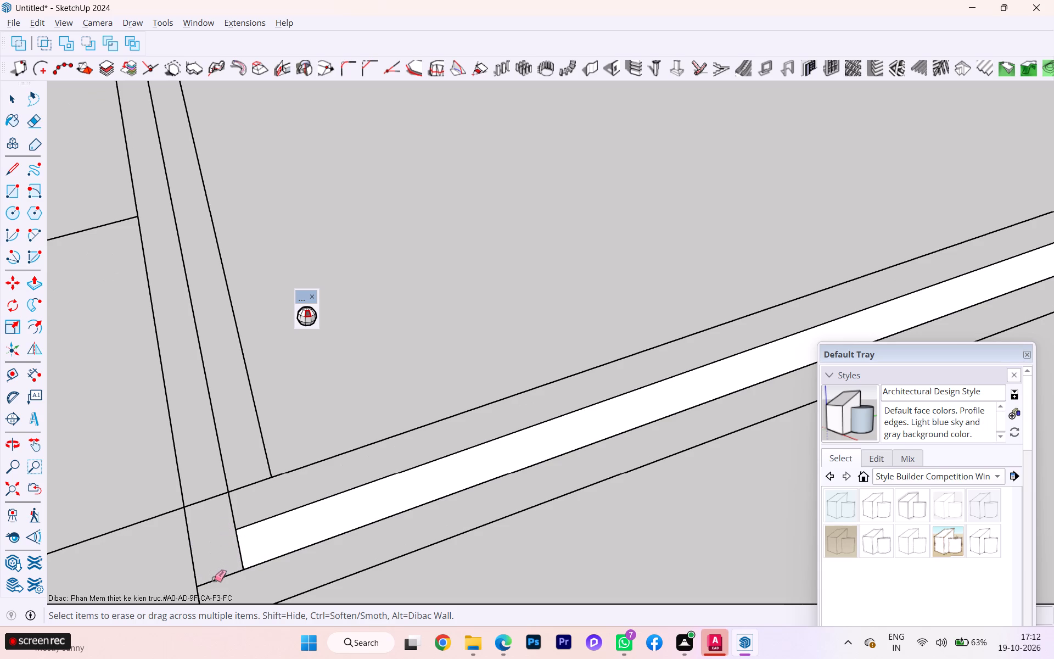
left_click(214, 579)
left_click(224, 579)
key("space")
left_click(247, 556)
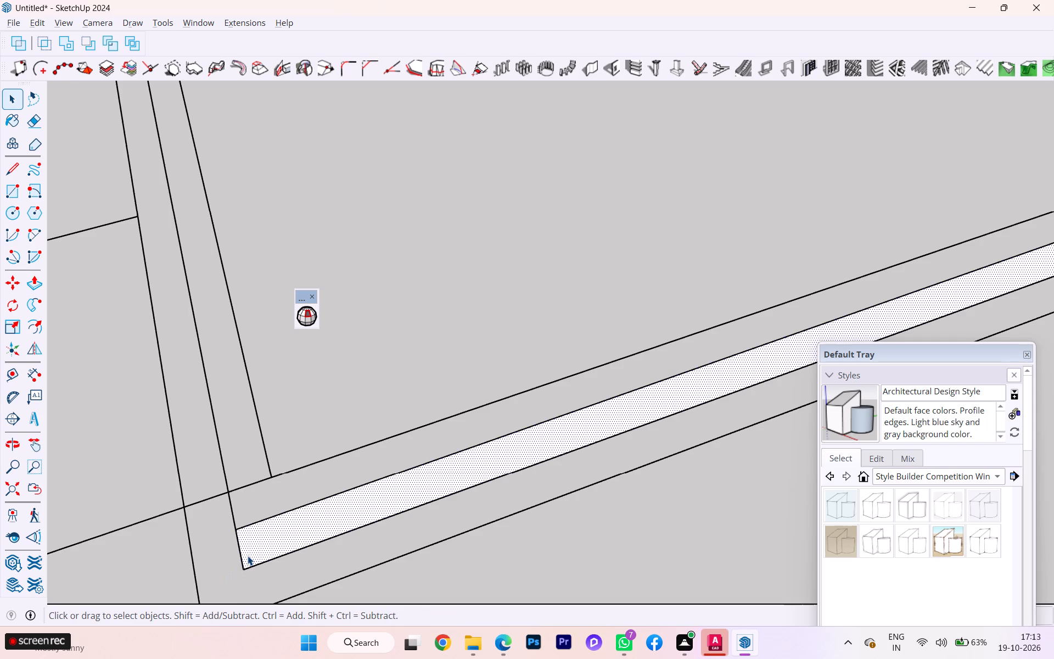
key("Delete")
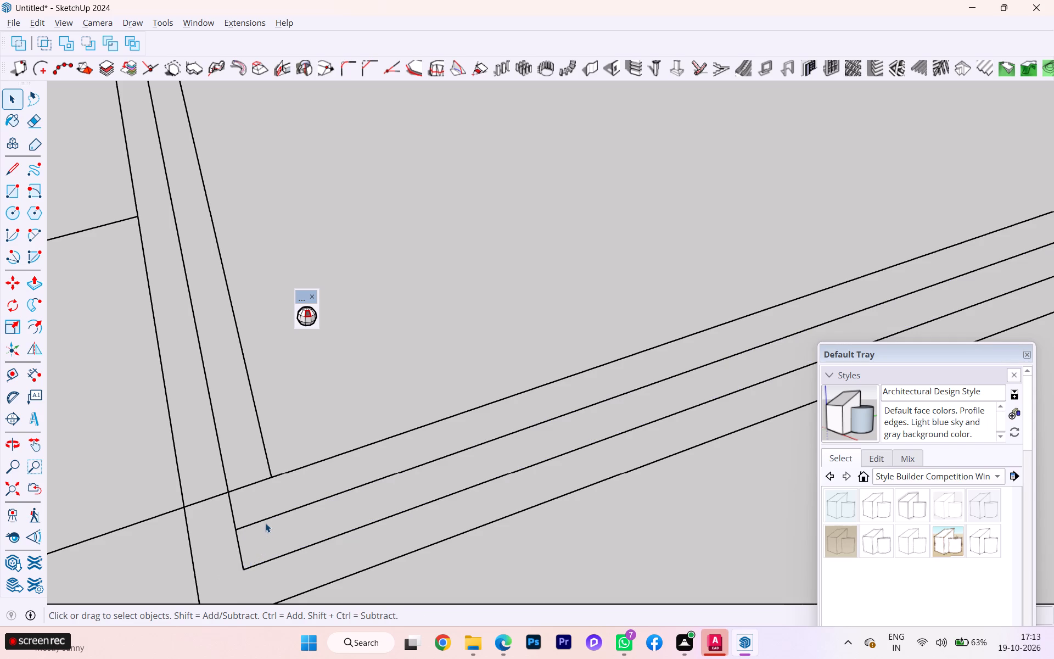
Draw a short edge extending the inner side line across the inner railing strip and erase the line end beyond it.
key("l")
key("Return")
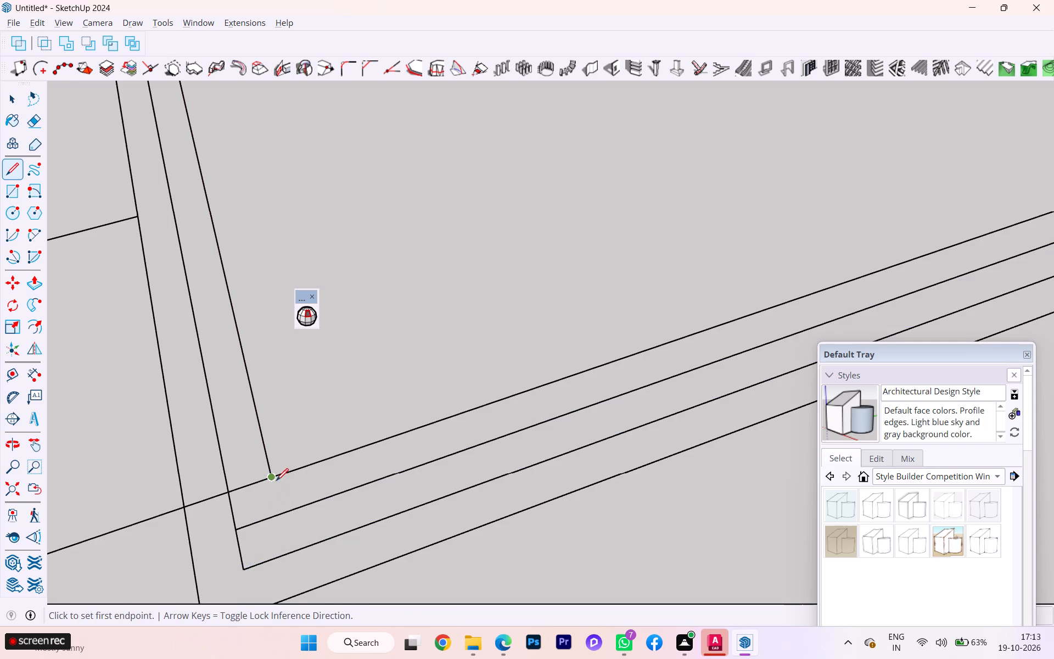
left_click(271, 476)
left_click(281, 512)
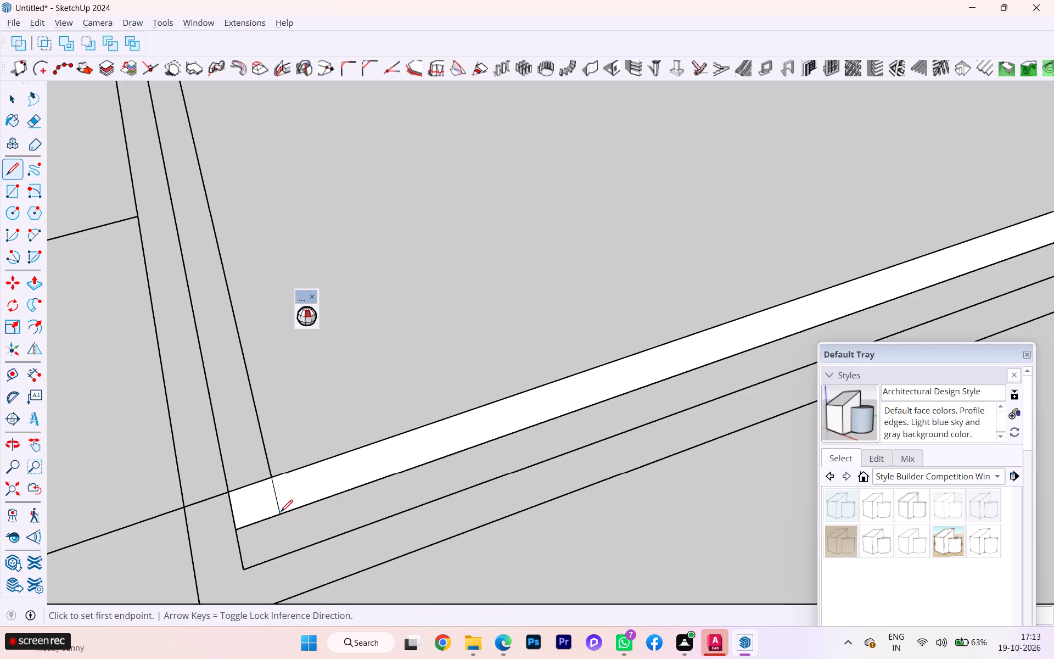
key("space")
key("e")
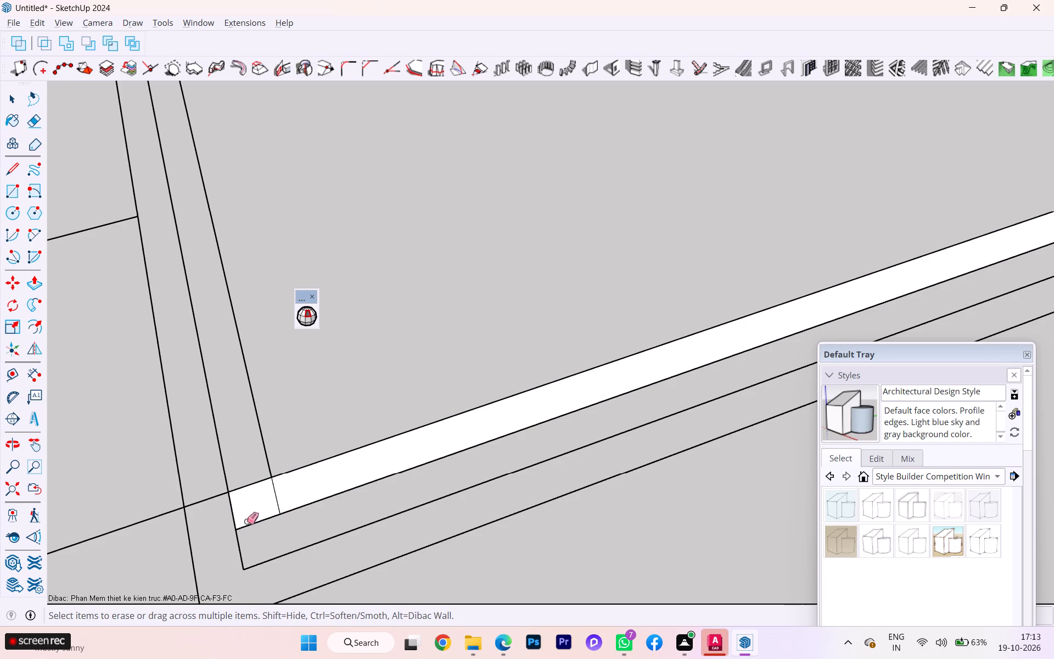
left_click(244, 527)
Delete the white face of the inner railing strip, keeping its edges.
scroll(244, 513, "down", 2)
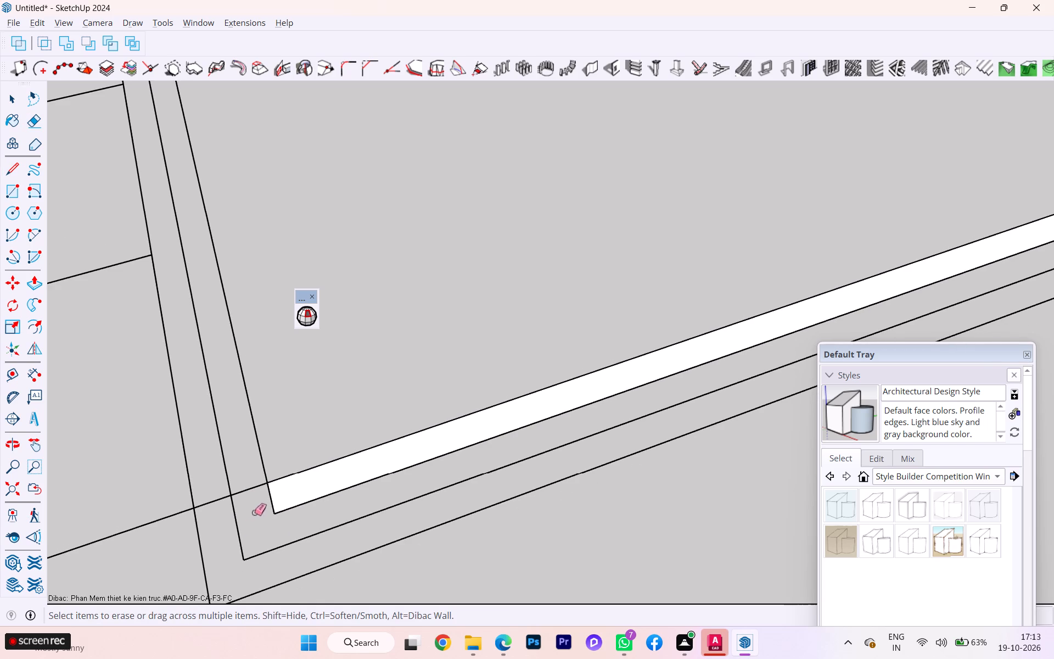
key("space")
left_click(288, 496)
key("Delete")
At the railing corner on the opposite end of this side, draw a short edge extending the middle side line across the next strip.
scroll(288, 496, "down", 4)
scroll(288, 496, "up", 6)
scroll(288, 496, "down", 9)
scroll(242, 505, "up", 2)
scroll(242, 506, "down", 5)
scroll(226, 512, "up", 1)
scroll(226, 512, "down", 3)
scroll(226, 512, "up", 2)
scroll(226, 512, "down", 2)
scroll(221, 512, "up", 1)
scroll(221, 512, "down", 3)
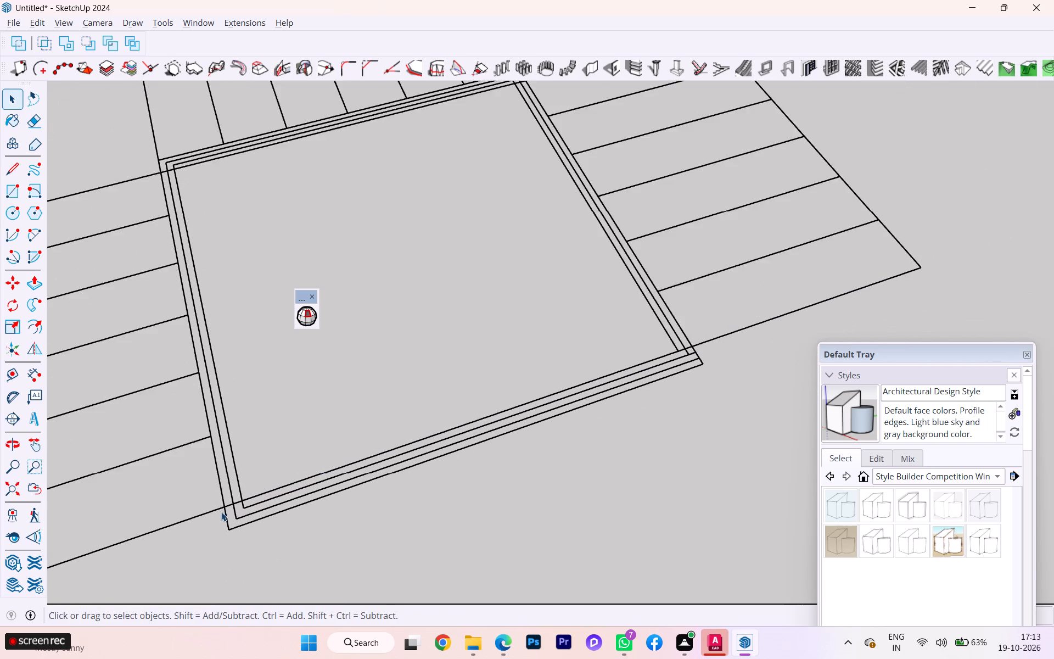
scroll(221, 512, "down", 2)
middle_click_drag(581, 456, 464, 474)
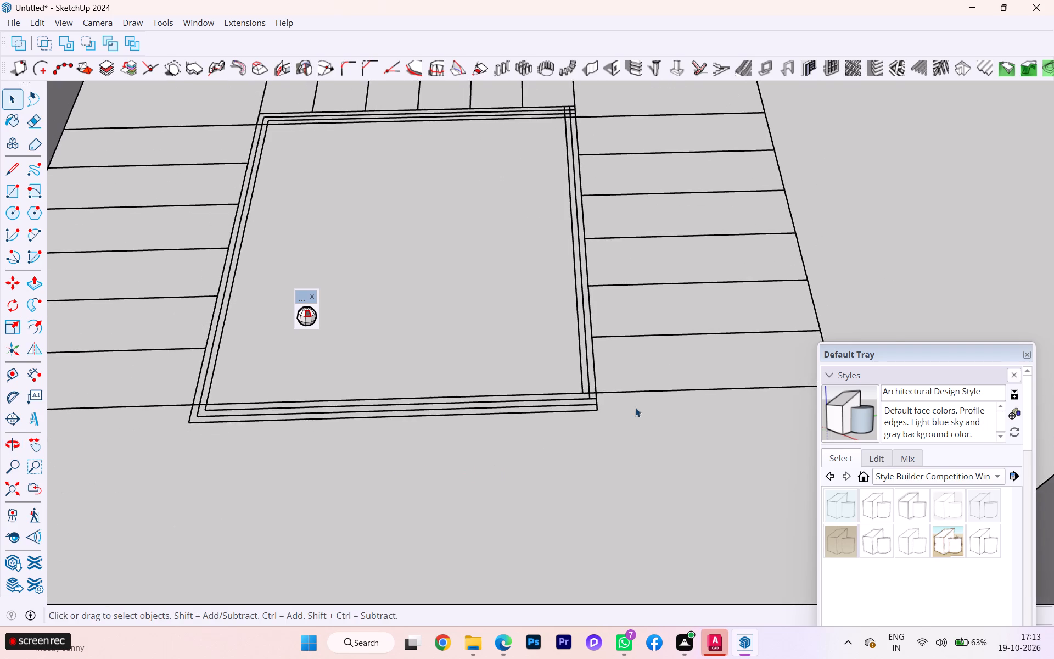
scroll(635, 406, "up", 3)
scroll(626, 401, "down", 2)
scroll(622, 400, "up", 2)
scroll(574, 385, "down", 1)
scroll(574, 385, "up", 1)
scroll(574, 385, "down", 1)
scroll(574, 385, "up", 1)
scroll(574, 385, "down", 3)
scroll(574, 385, "up", 2)
scroll(574, 385, "down", 1)
scroll(574, 385, "up", 3)
scroll(574, 385, "down", 1)
scroll(574, 385, "up", 7)
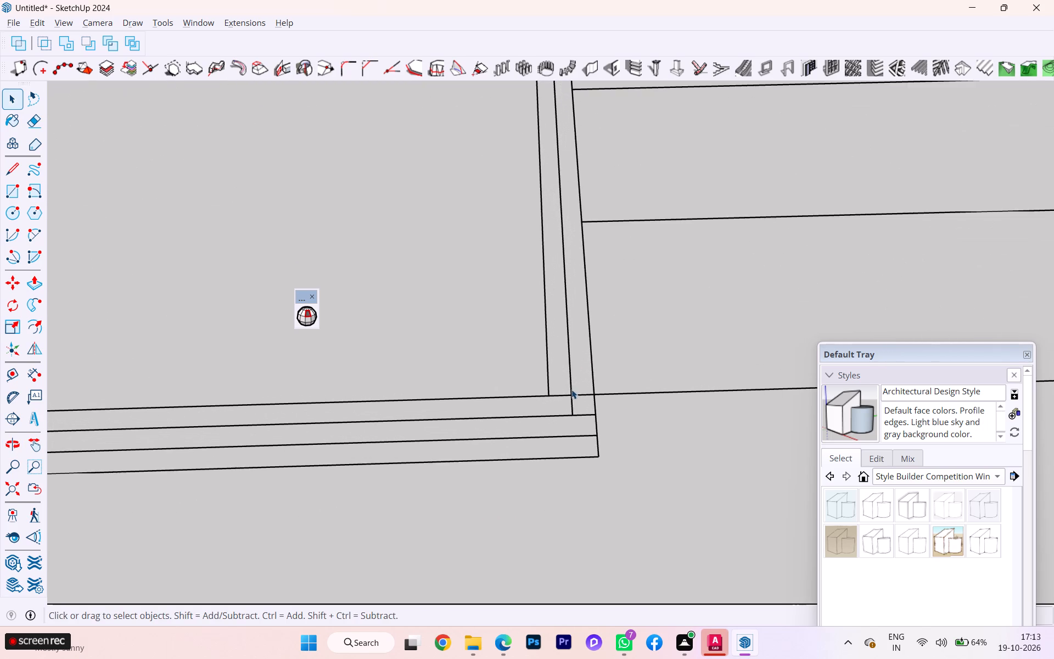
scroll(568, 398, "up", 2)
key("l")
key("Return")
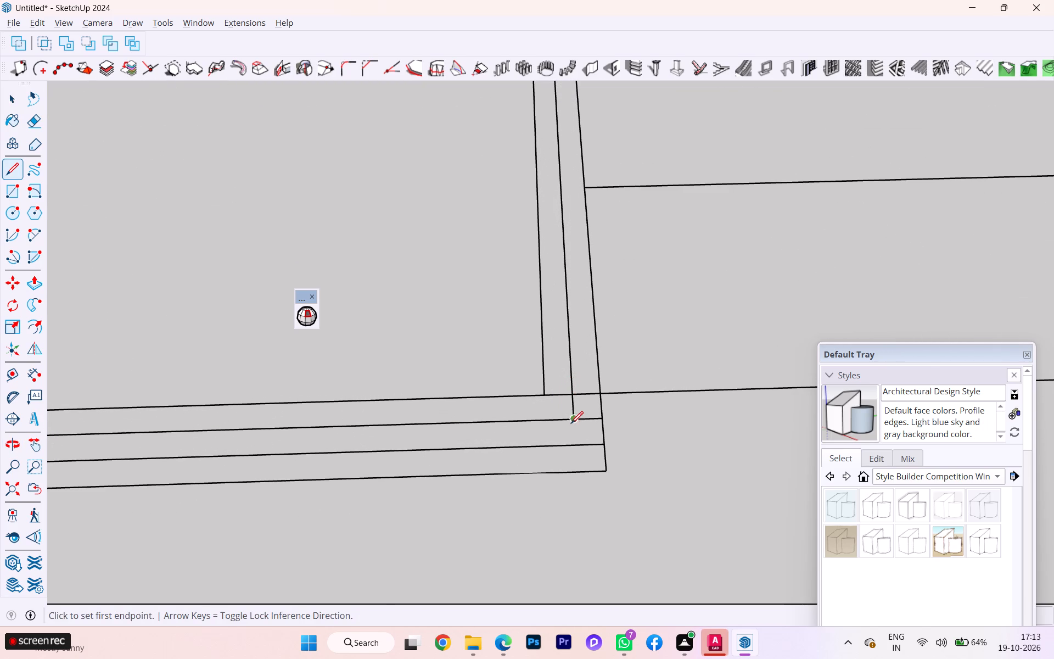
left_click(571, 422)
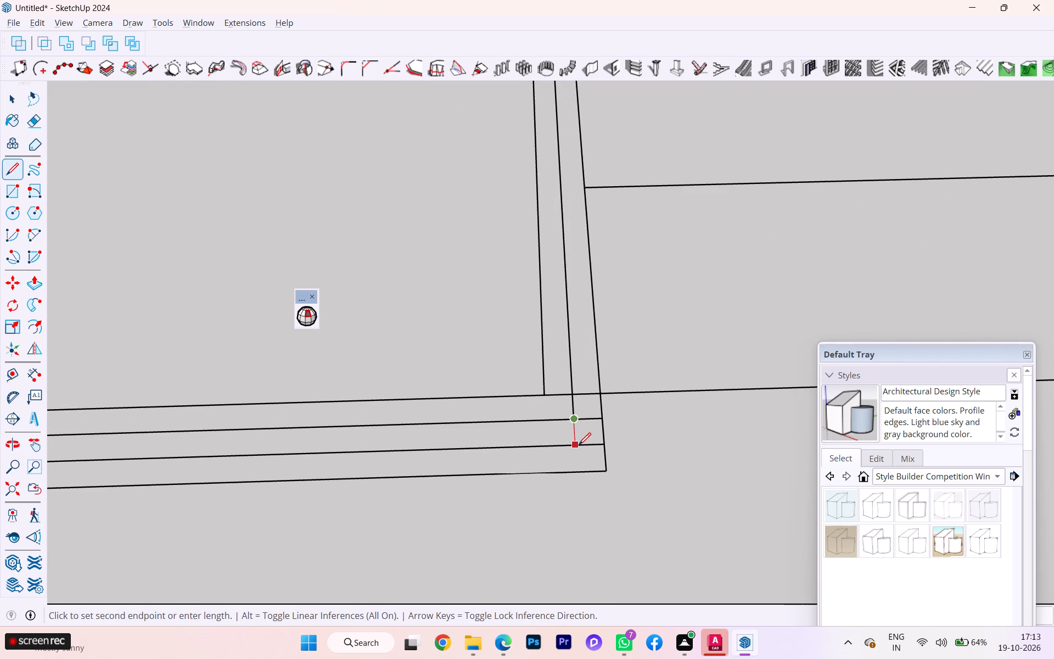
left_click(578, 445)
key("space")
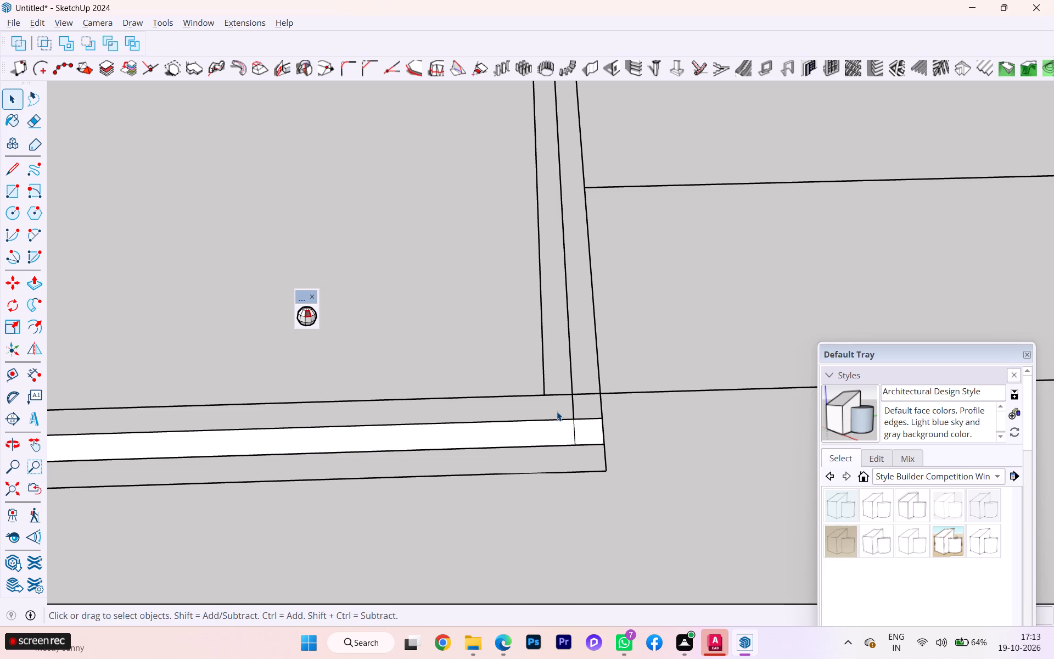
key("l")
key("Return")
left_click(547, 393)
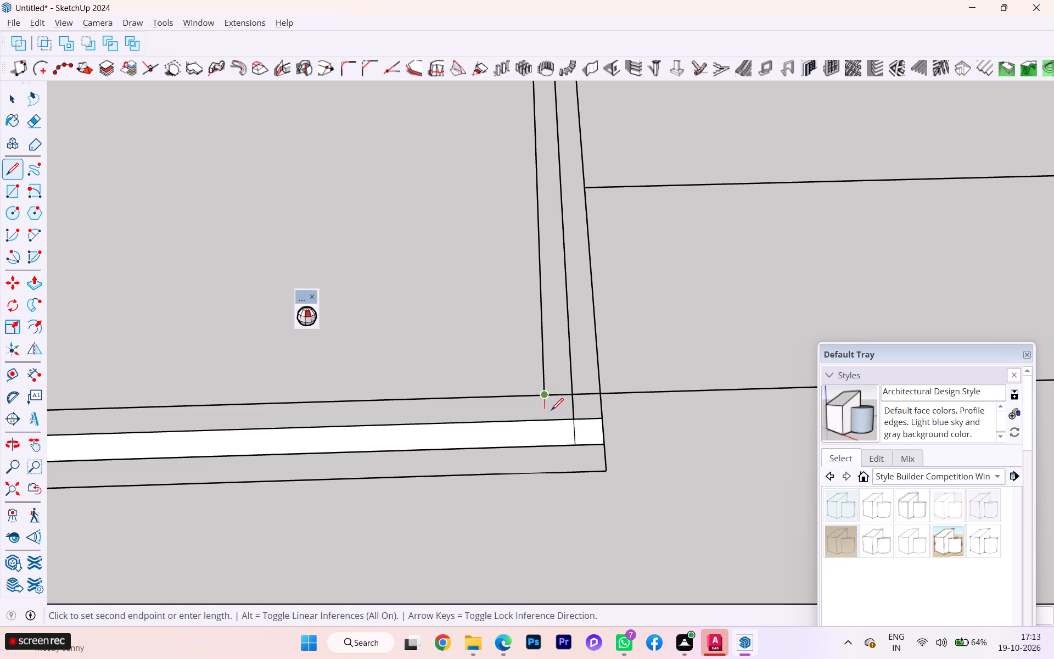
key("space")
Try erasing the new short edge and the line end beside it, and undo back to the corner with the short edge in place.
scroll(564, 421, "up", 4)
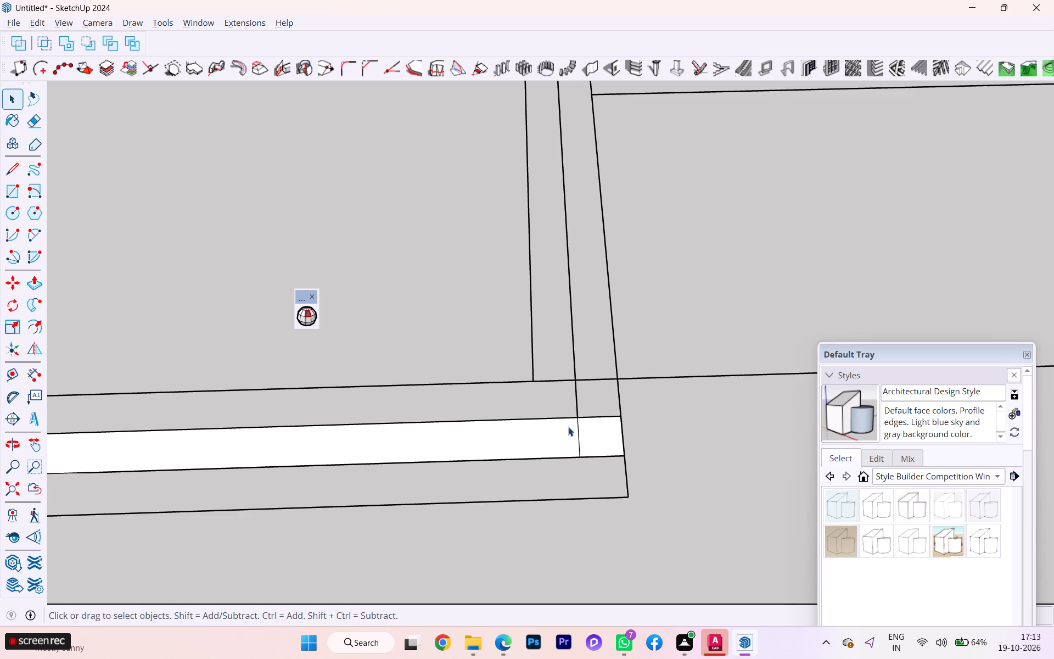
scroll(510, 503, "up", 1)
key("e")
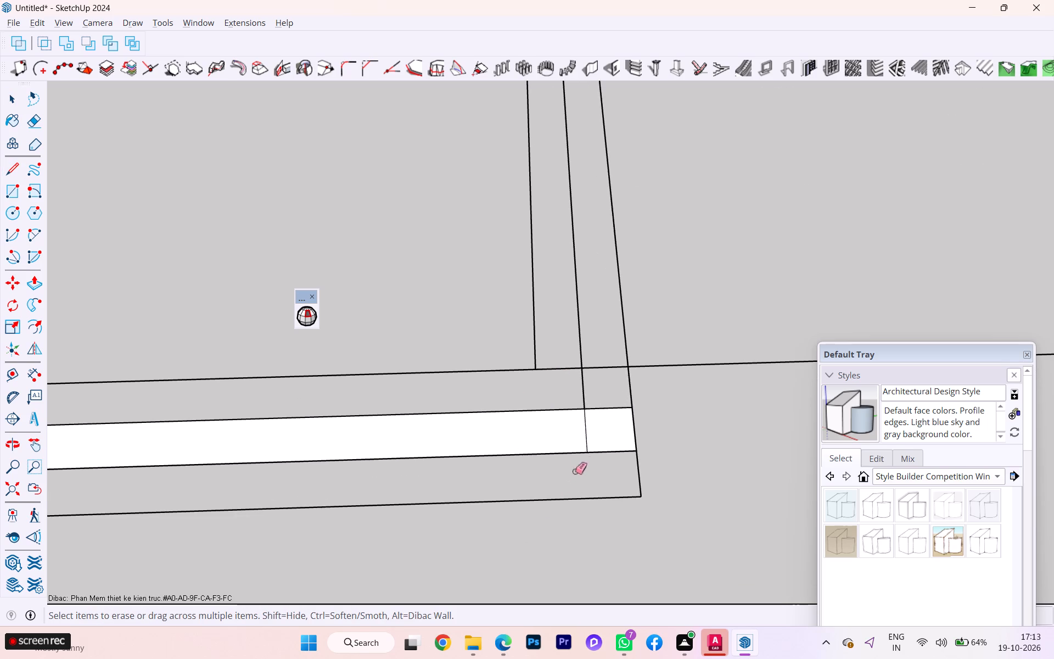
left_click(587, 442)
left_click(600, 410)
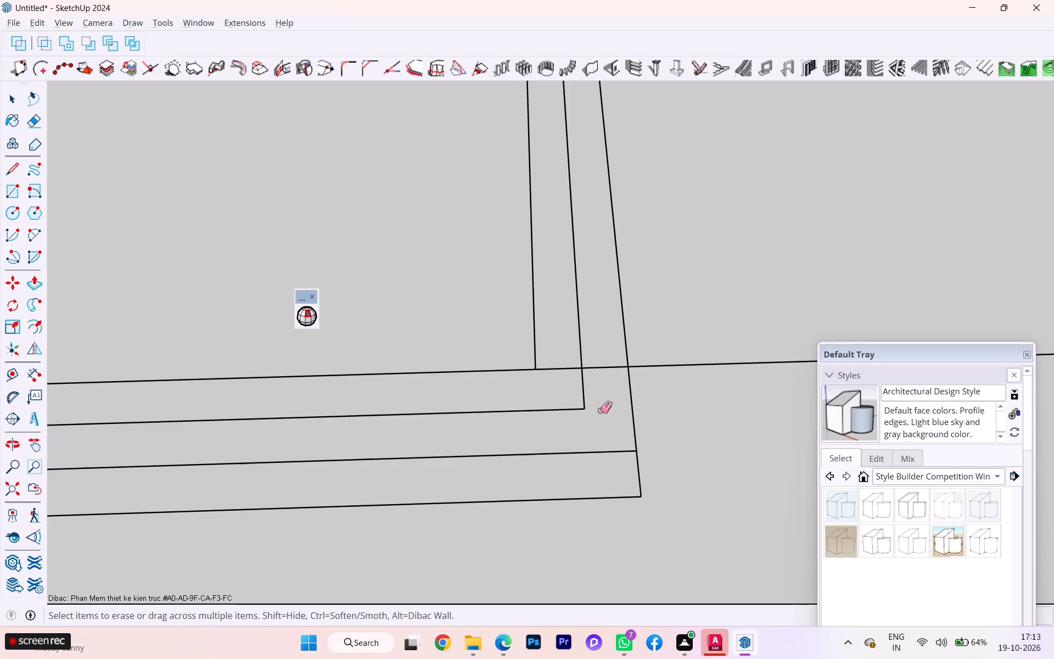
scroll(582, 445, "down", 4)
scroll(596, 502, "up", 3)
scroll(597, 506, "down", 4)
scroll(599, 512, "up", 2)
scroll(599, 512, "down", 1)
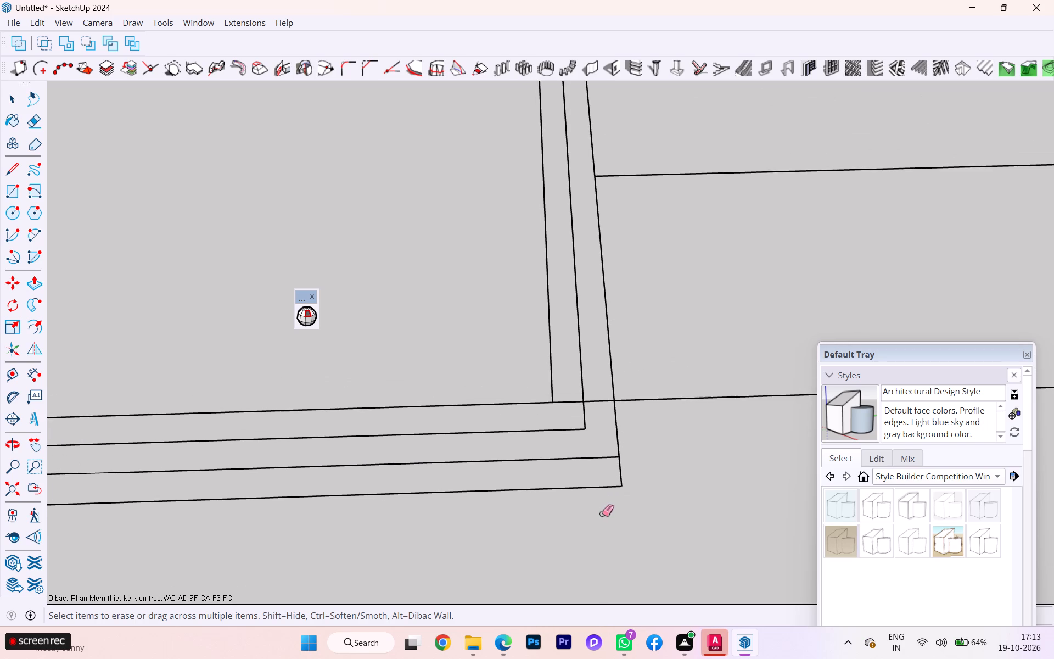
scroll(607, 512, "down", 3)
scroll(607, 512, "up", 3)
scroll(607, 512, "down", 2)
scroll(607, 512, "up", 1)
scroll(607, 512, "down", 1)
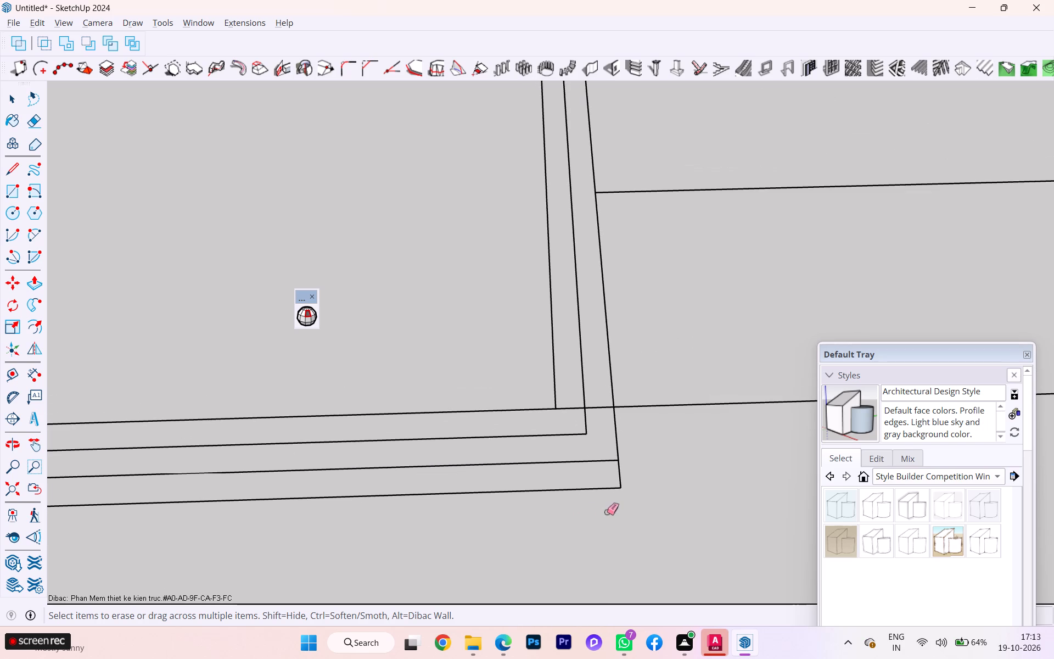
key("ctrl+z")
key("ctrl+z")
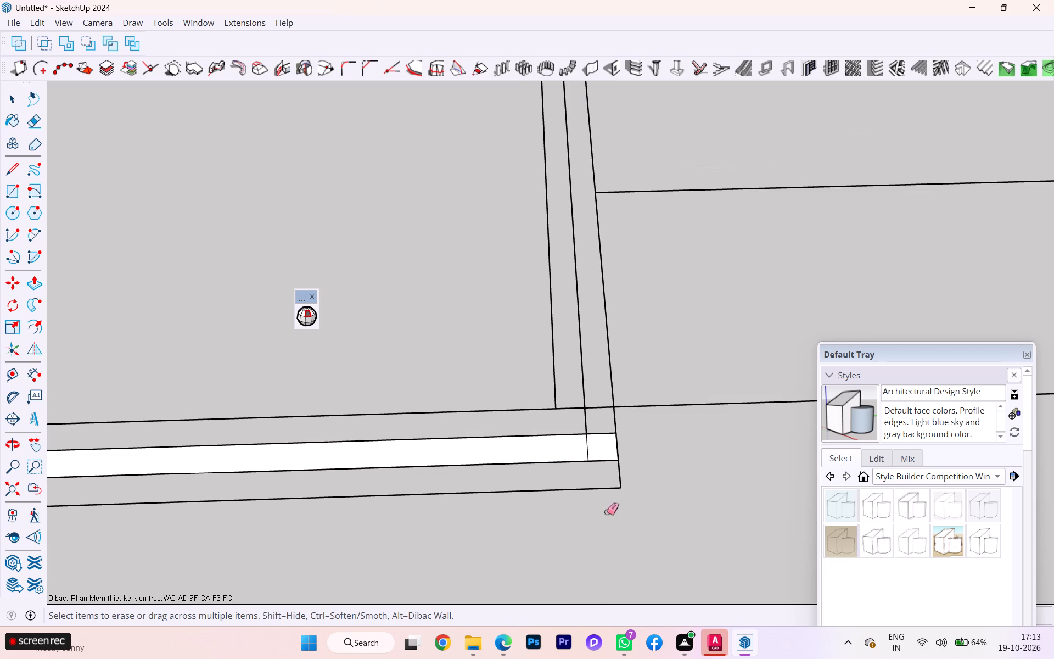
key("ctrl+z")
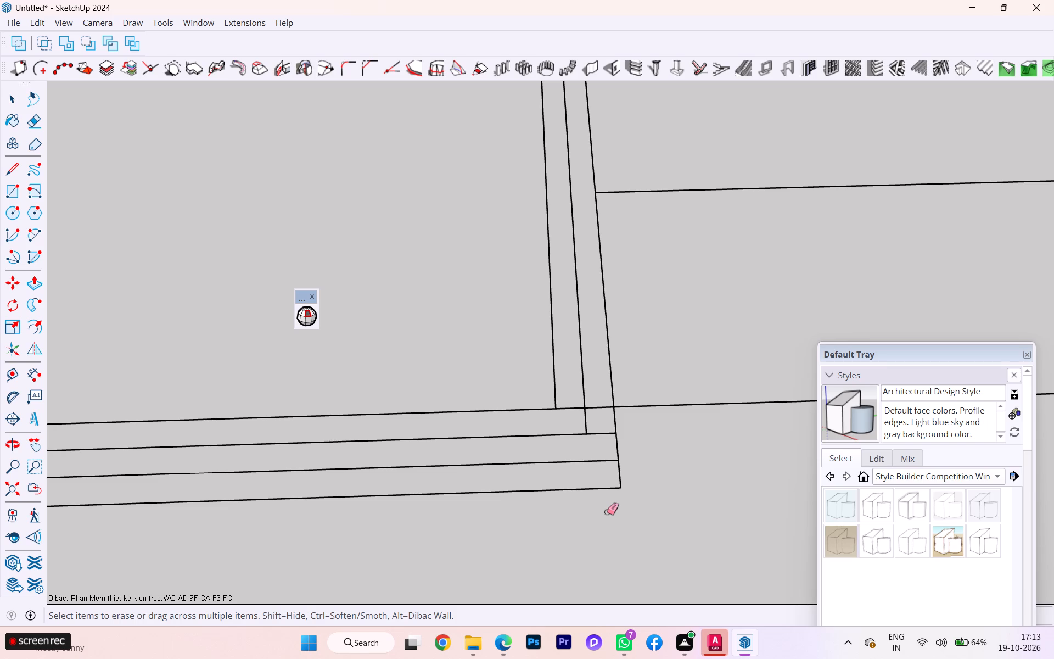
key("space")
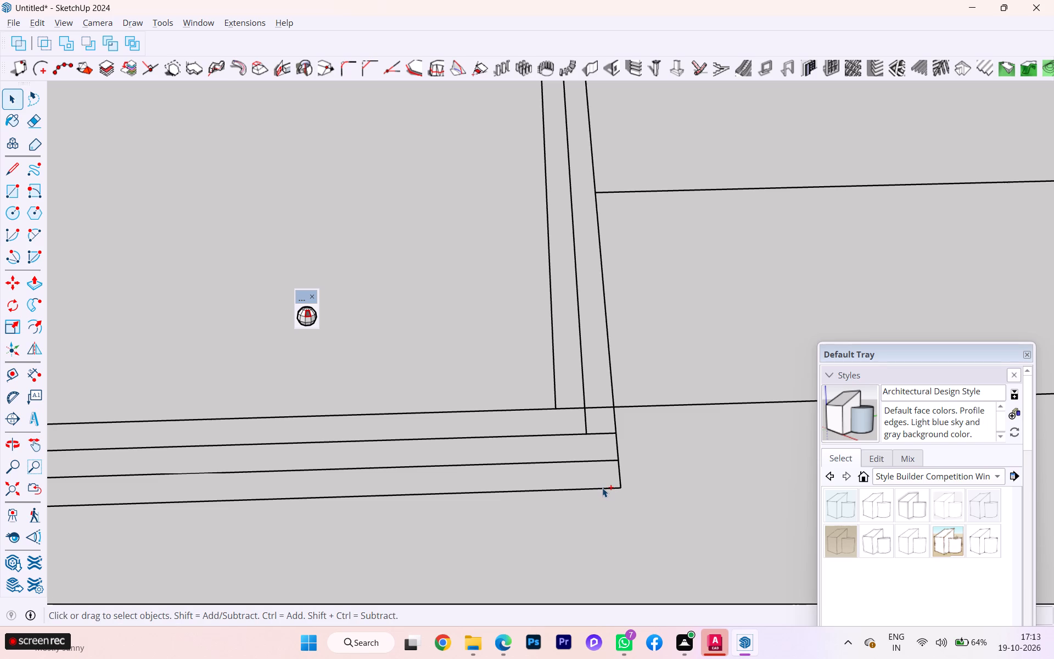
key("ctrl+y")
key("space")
Draw a short edge extending the inner side line across the inner railing strip at this corner.
scroll(608, 467, "up", 6)
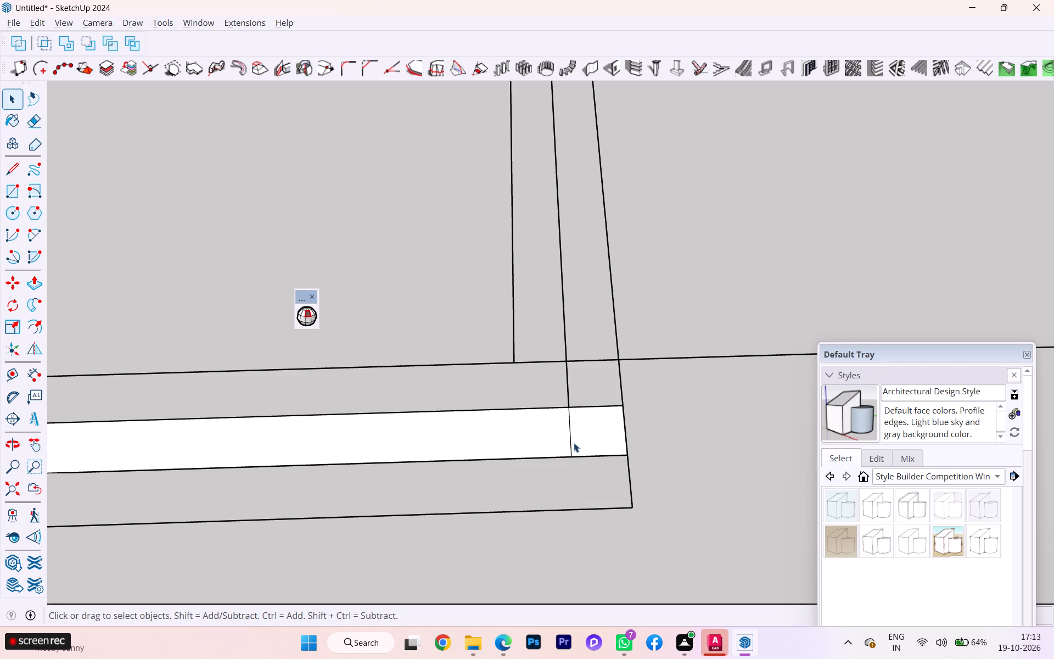
key("l")
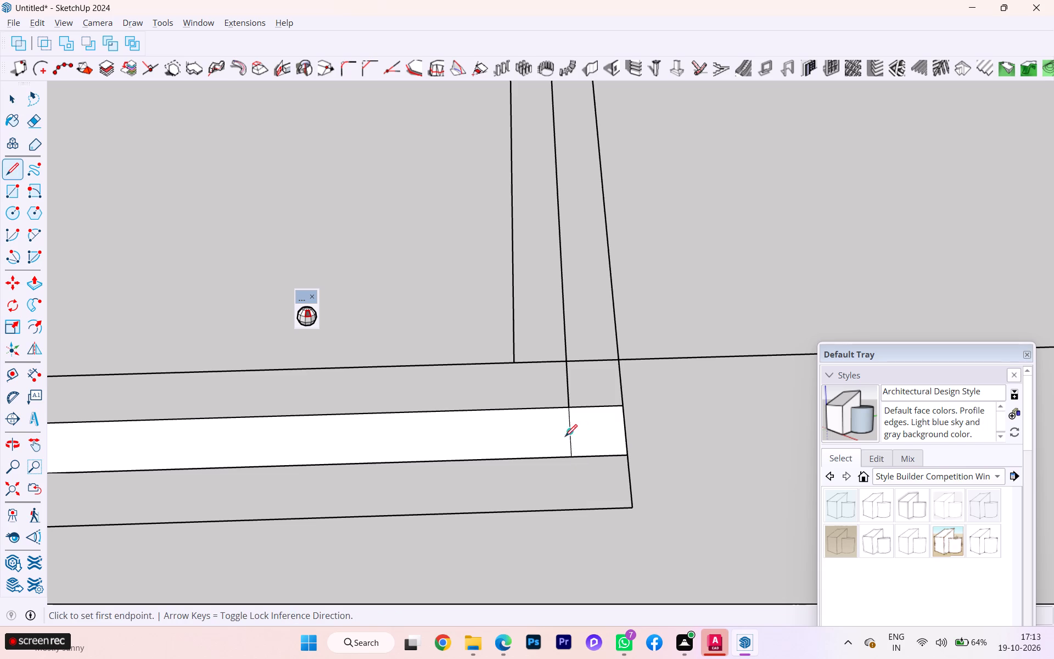
key("Return")
left_click(514, 361)
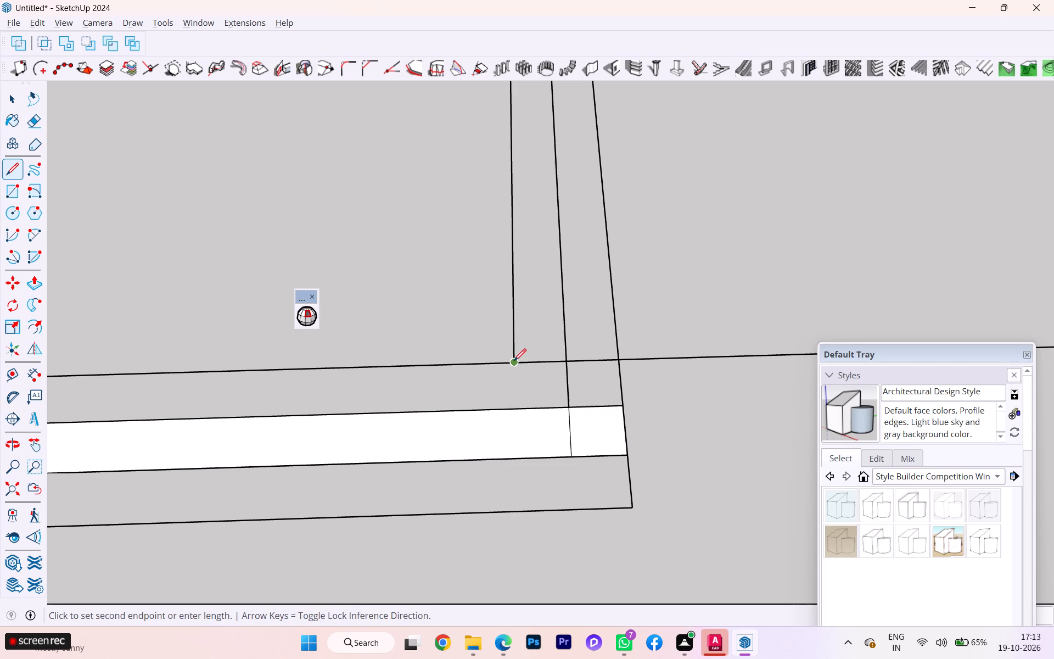
left_click(520, 412)
key("space")
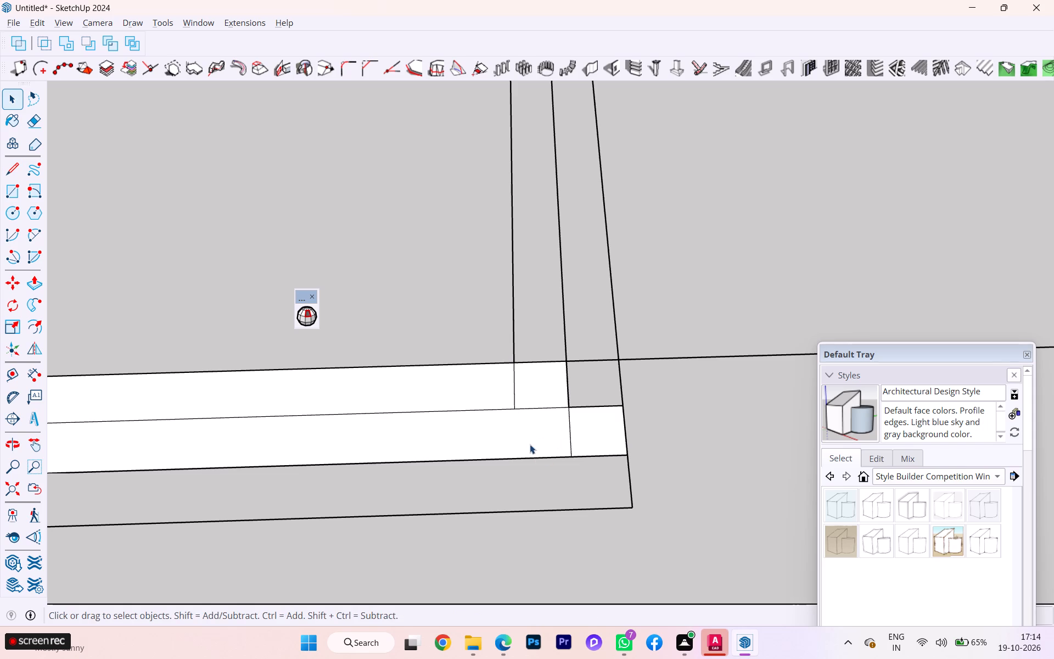
Erase the three surplus line ends running past the inner and middle corners of the railing outline.
key("e")
left_click(546, 408)
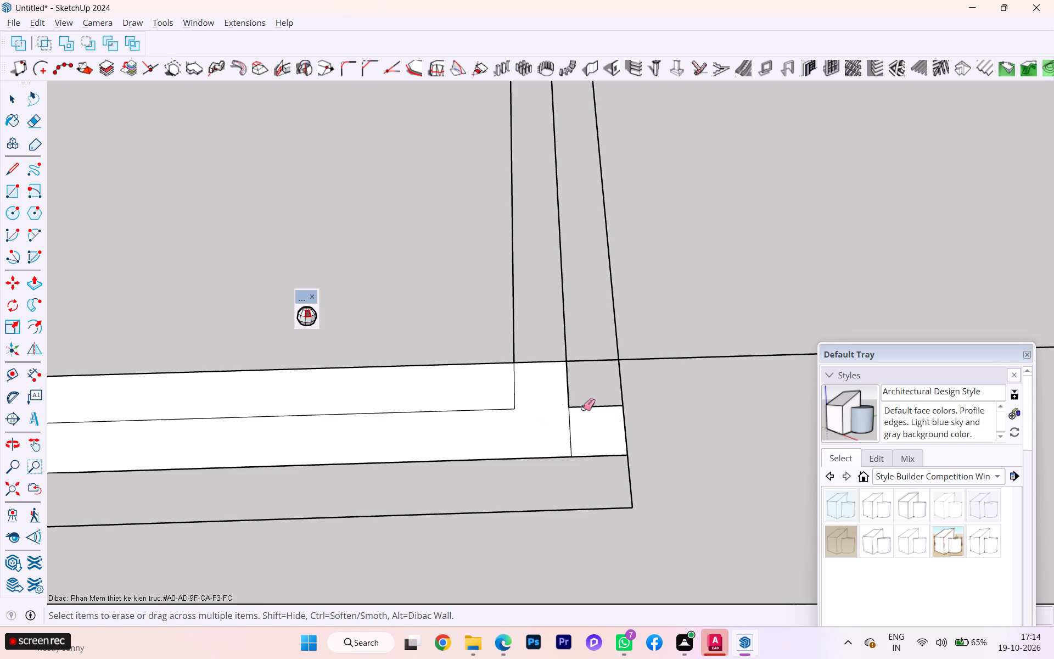
left_click(597, 406)
left_click(591, 457)
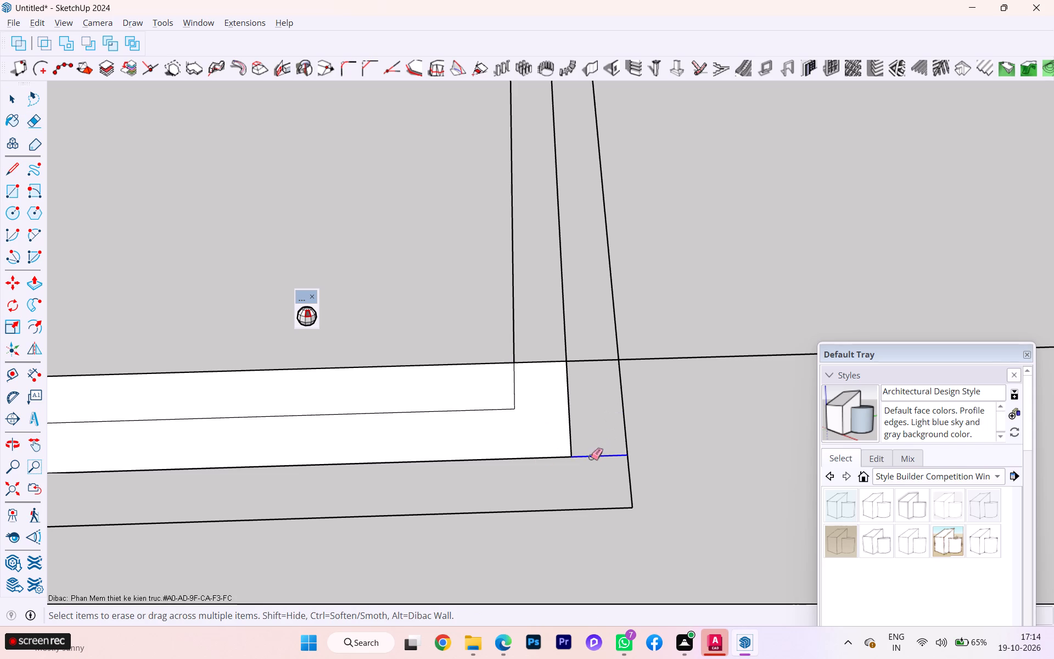
Delete the two white strip faces along this railing side, keeping their edges.
key("space")
left_click(524, 436)
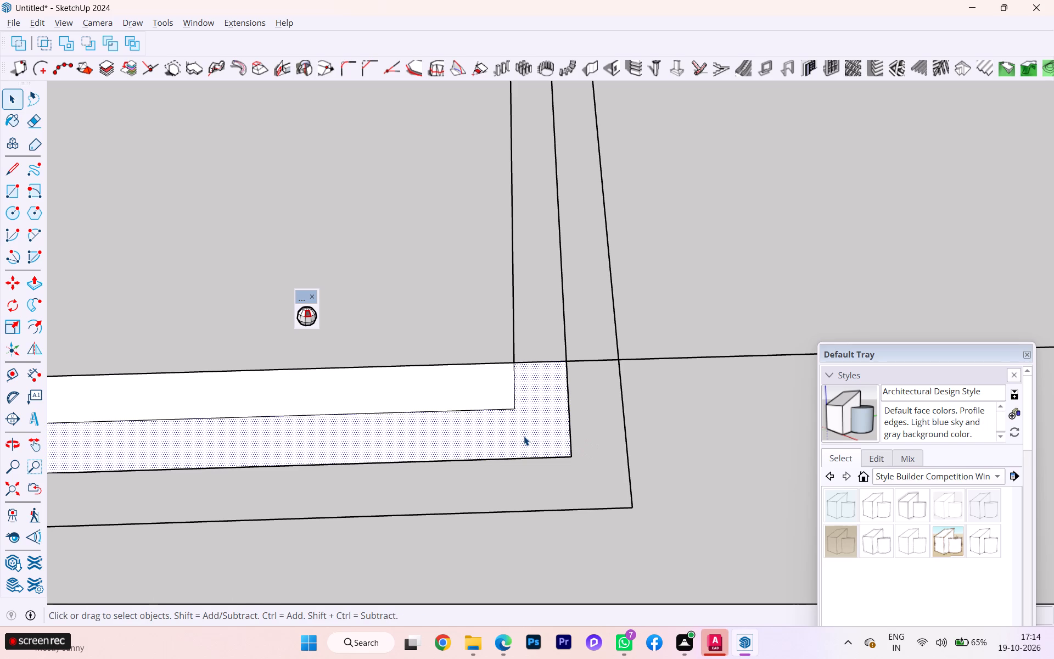
key("Delete")
left_click(481, 397)
key("Delete")
Examine the railing outline around the stair well and its place within the ground-floor walls.
scroll(653, 412, "down", 2)
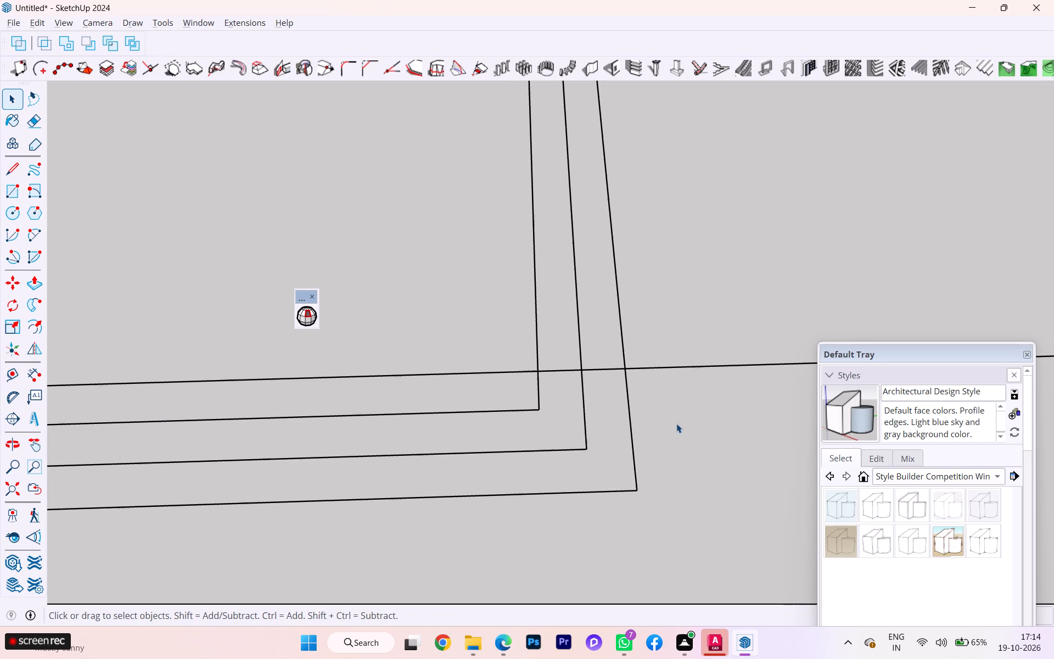
scroll(693, 421, "down", 2)
scroll(693, 421, "up", 1)
scroll(693, 421, "down", 1)
scroll(693, 421, "up", 3)
scroll(696, 428, "down", 1)
scroll(696, 428, "up", 1)
scroll(696, 428, "down", 5)
scroll(702, 448, "up", 1)
scroll(702, 449, "down", 1)
scroll(702, 450, "up", 1)
scroll(702, 450, "down", 6)
scroll(703, 458, "up", 1)
scroll(703, 458, "down", 5)
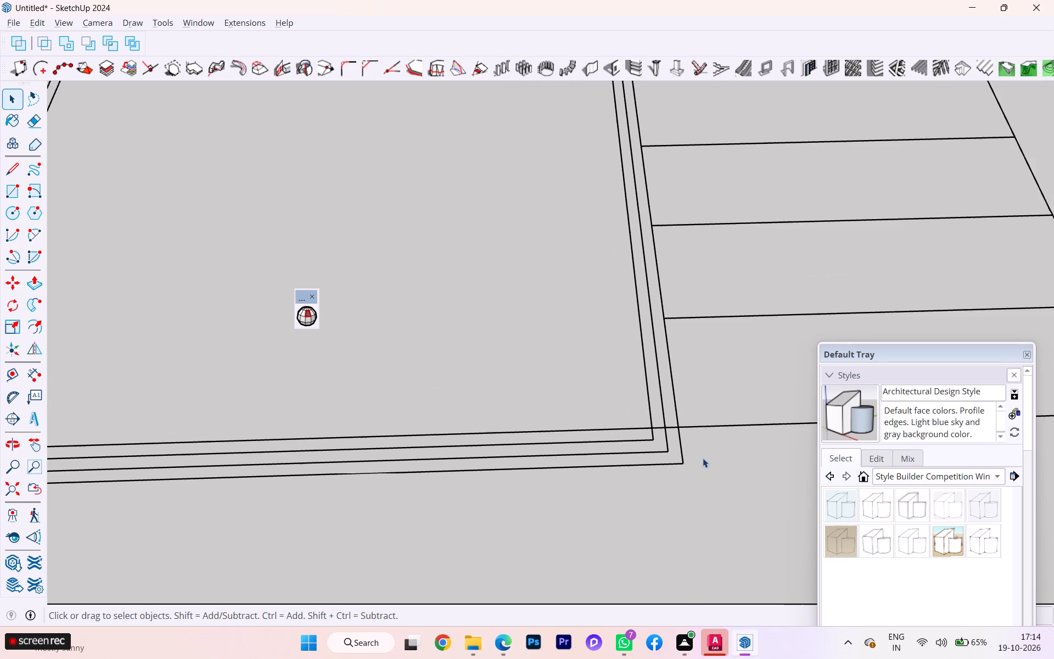
scroll(703, 458, "down", 8)
scroll(704, 456, "up", 1)
scroll(704, 456, "down", 2)
scroll(704, 456, "up", 1)
scroll(704, 456, "down", 2)
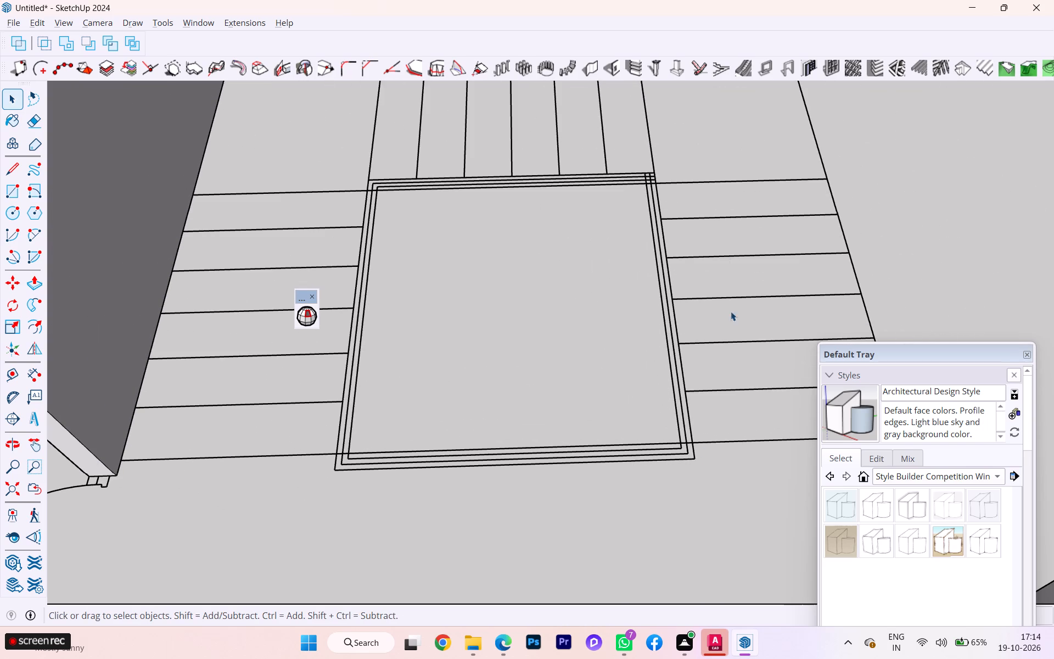
scroll(243, 138, "down", 1)
scroll(289, 193, "down", 3)
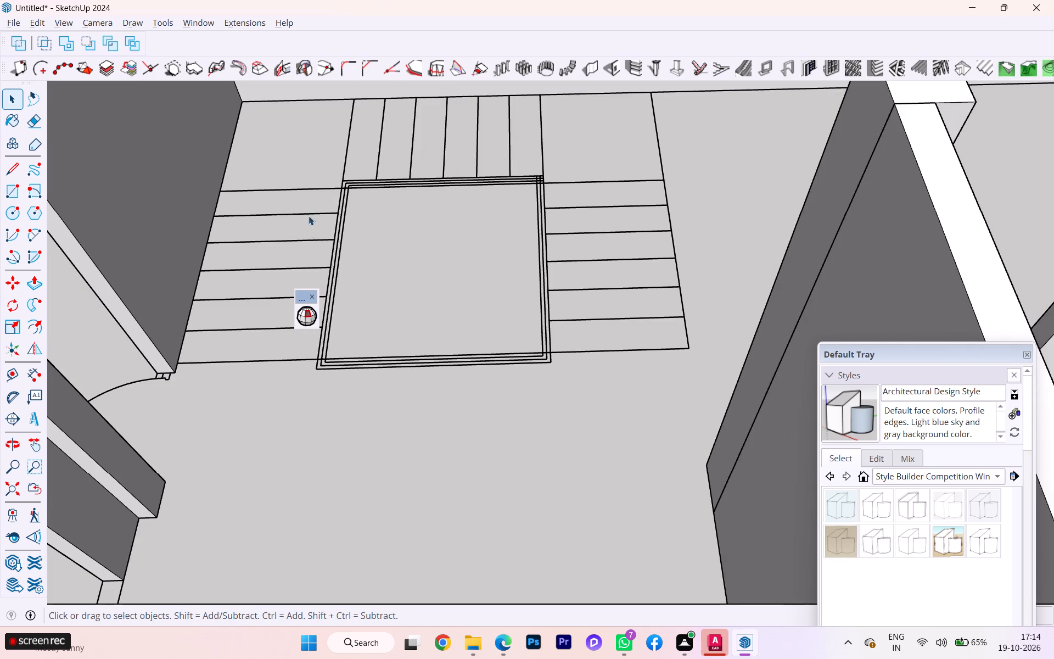
scroll(310, 247, "down", 5)
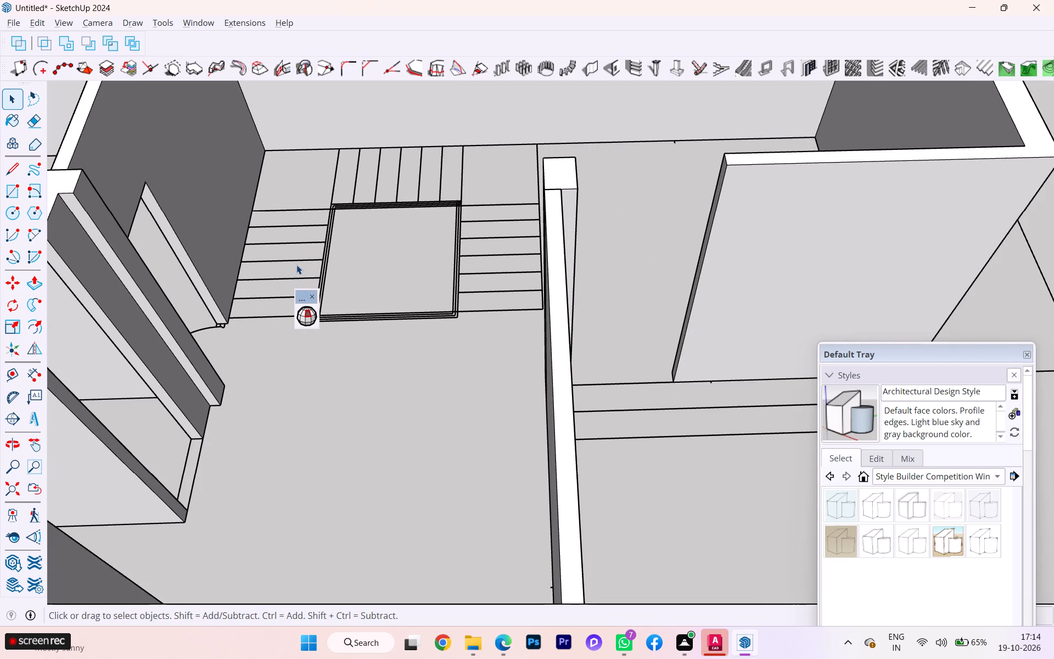
scroll(300, 248, "down", 4)
scroll(365, 212, "down", 4)
scroll(367, 212, "up", 1)
scroll(368, 212, "down", 1)
scroll(480, 217, "down", 1)
scroll(481, 217, "up", 1)
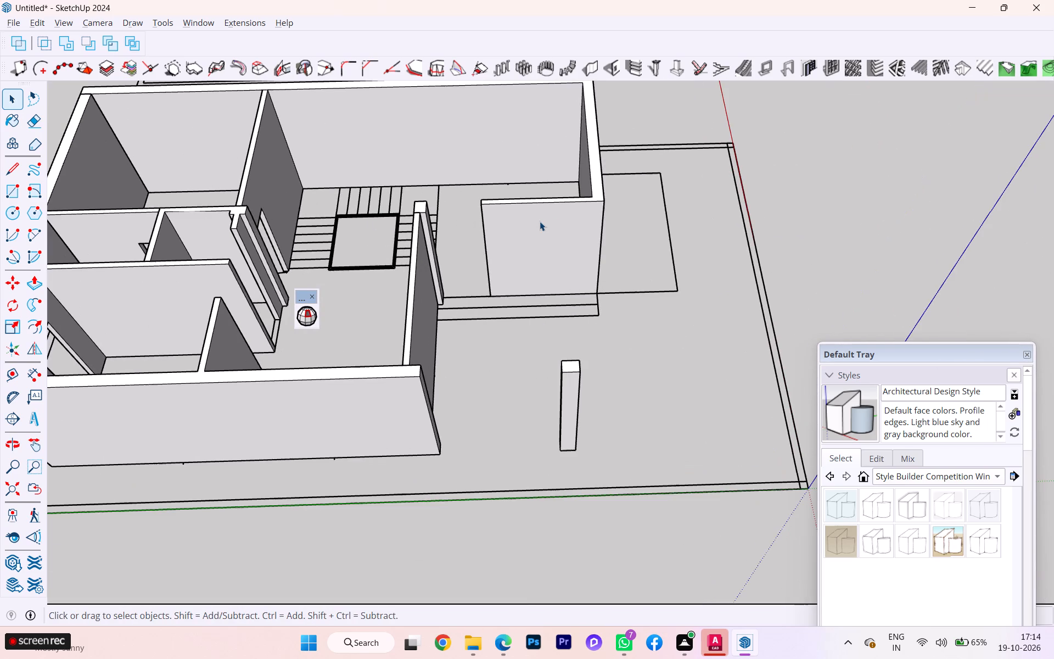
Copy the short top edge at the free end of the entrance-side wall 3' down its end face.
middle_click_drag(476, 224, 654, 204)
scroll(503, 220, "up", 6)
scroll(460, 228, "down", 2)
scroll(451, 230, "up", 2)
scroll(436, 227, "down", 2)
scroll(436, 227, "up", 4)
scroll(436, 227, "down", 1)
scroll(436, 227, "up", 2)
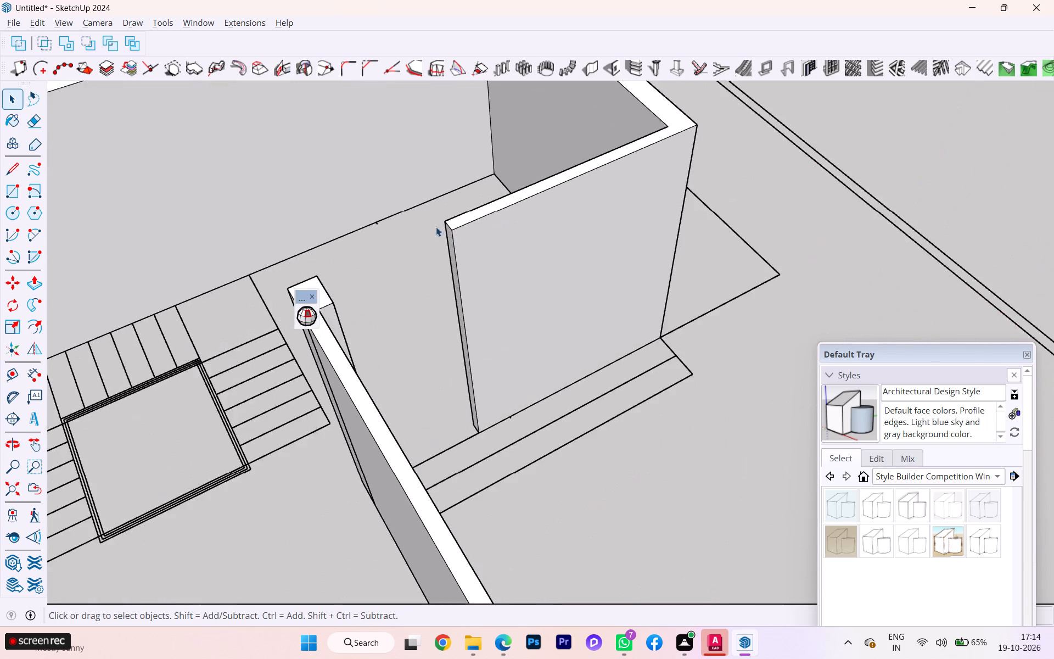
scroll(436, 227, "up", 6)
scroll(424, 230, "down", 3)
scroll(423, 230, "up", 6)
left_click(439, 217)
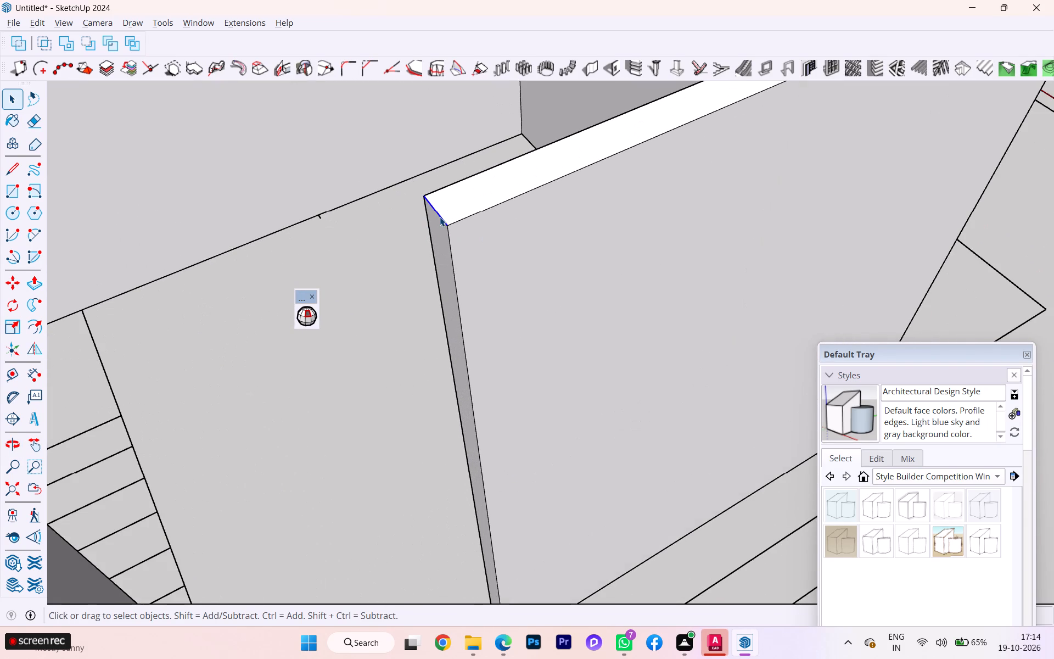
key("m")
key("Return")
left_click(450, 223)
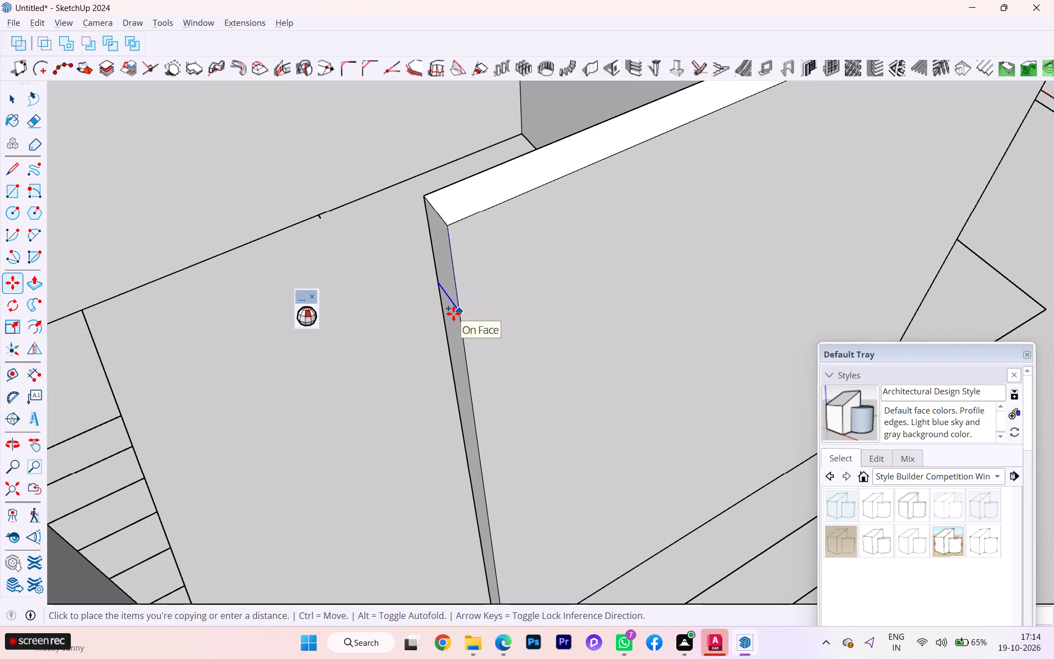
type("3'")
key("Return")
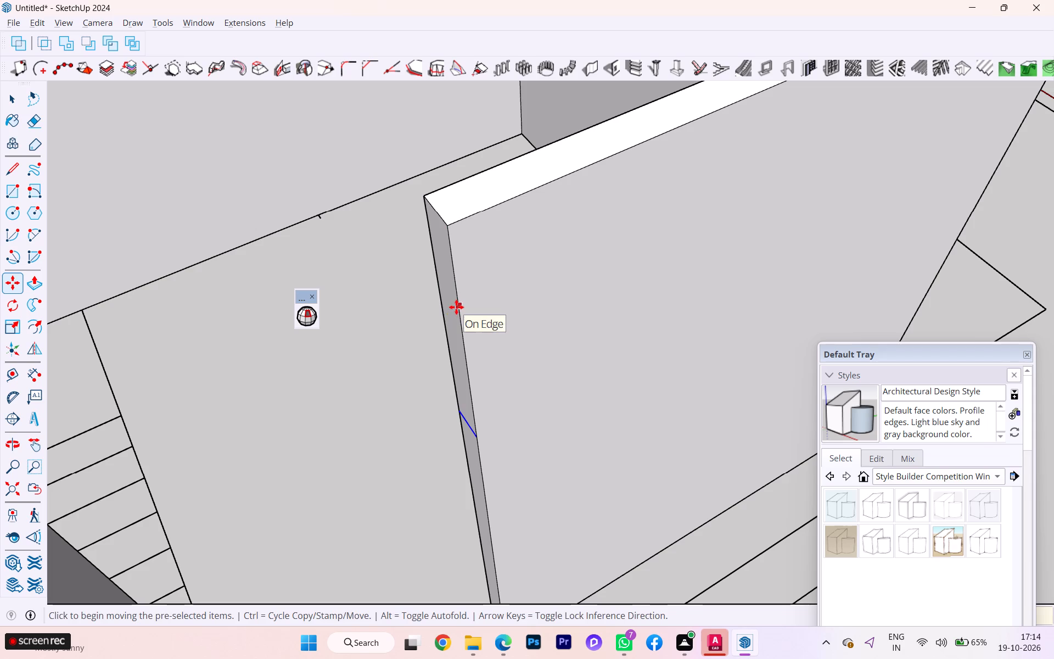
Push/Pull the upper 3' part of the wall's end face across the entrance opening to the column, forming a lintel.
key("p")
left_click(447, 296)
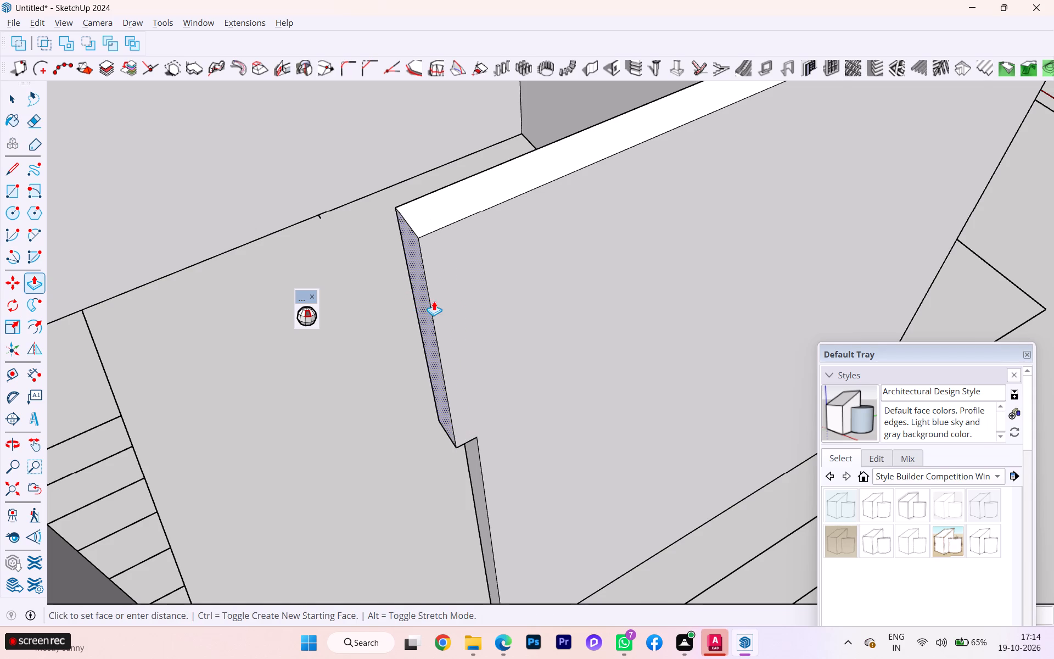
scroll(435, 301, "down", 5)
scroll(439, 302, "up", 1)
scroll(439, 302, "down", 5)
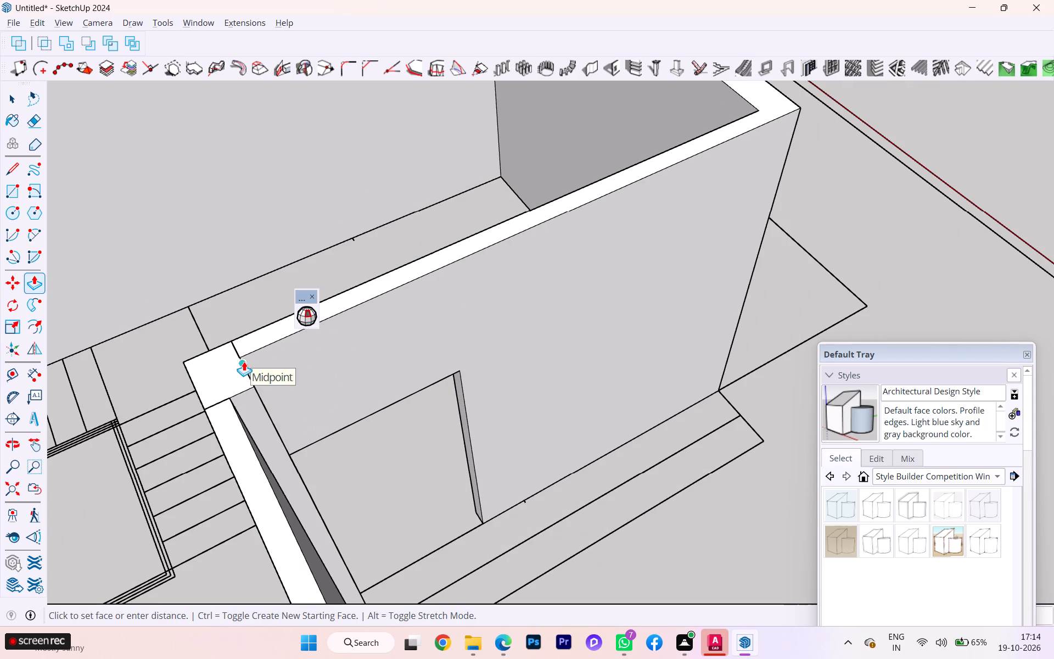
scroll(263, 387, "up", 3)
left_click(253, 394)
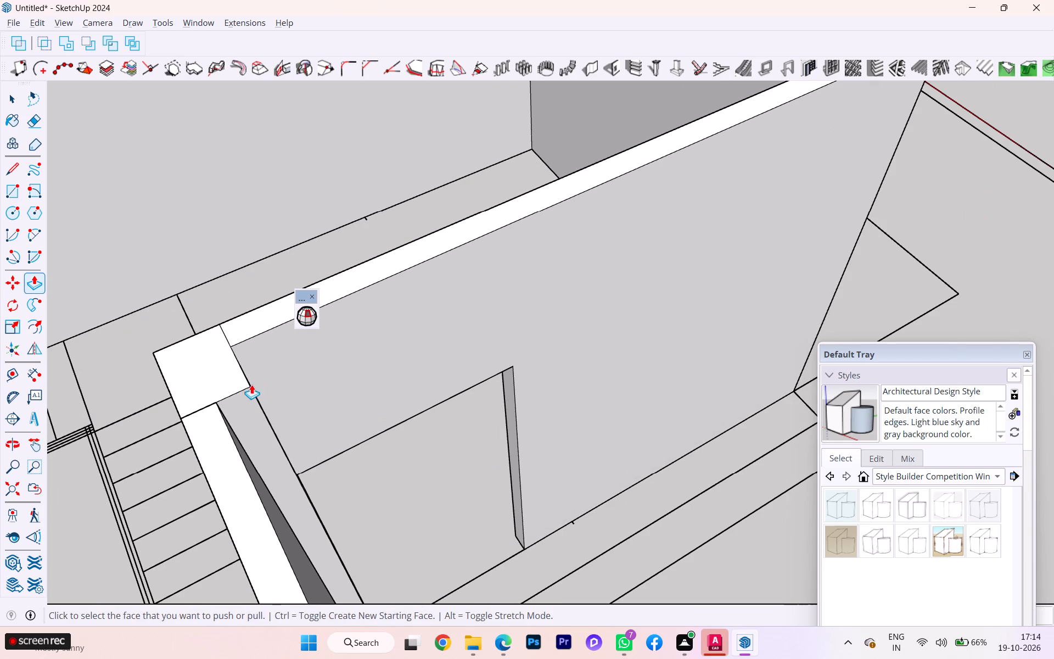
left_click_drag(260, 375, 267, 368)
key("space")
left_click_drag(896, 280, 895, 286)
Erase the seam edges between the new lintel and the column on the wall top and the inner wall face.
scroll(695, 298, "down", 5)
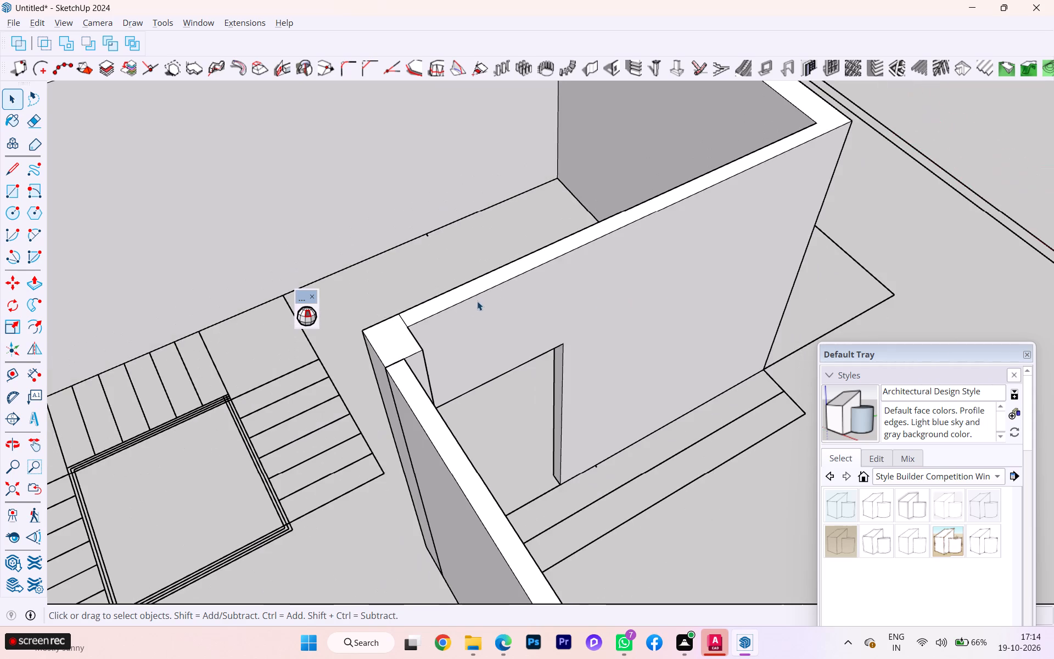
scroll(470, 306, "down", 1)
scroll(416, 317, "up", 2)
scroll(415, 317, "down", 1)
scroll(415, 317, "up", 5)
key("e")
scroll(412, 319, "up", 2)
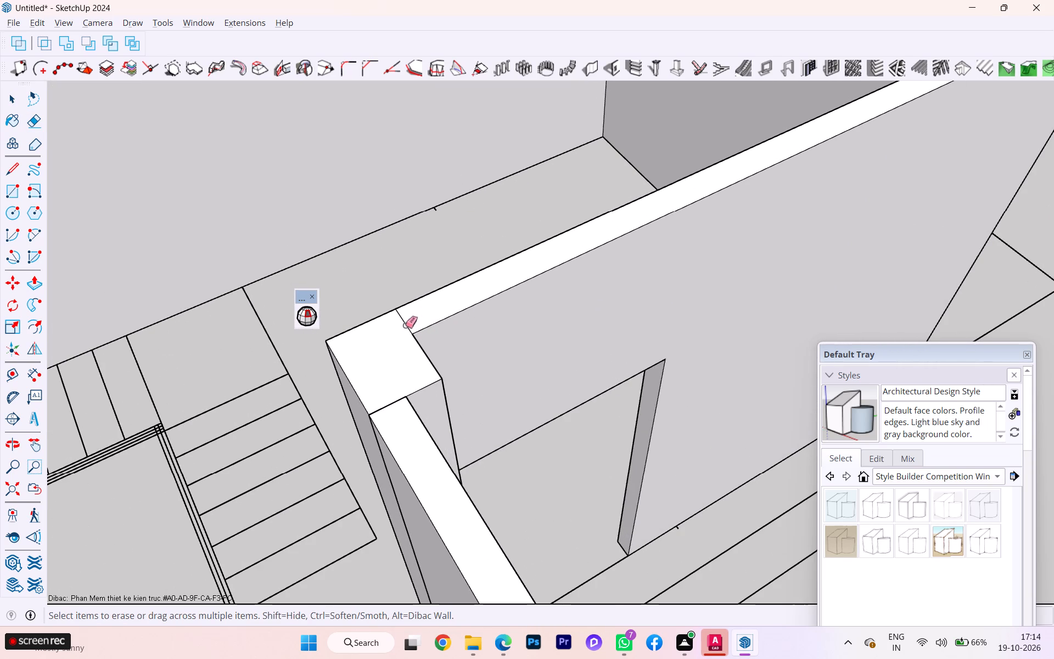
left_click(405, 326)
scroll(407, 325, "down", 2)
middle_click_drag(431, 331, 837, 286)
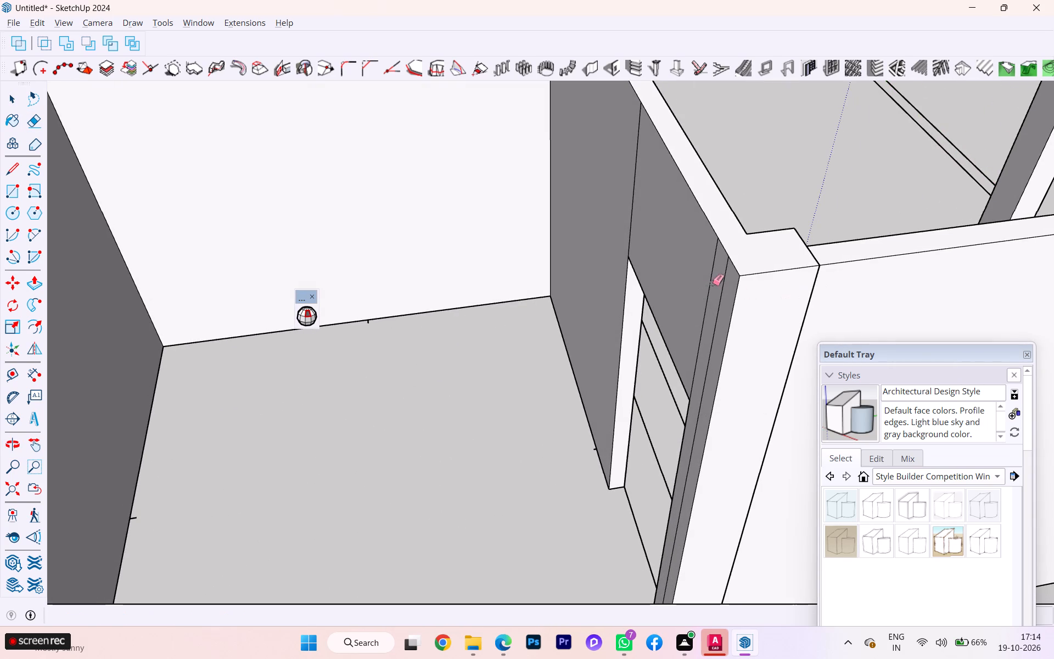
left_click(710, 275)
left_click(723, 289)
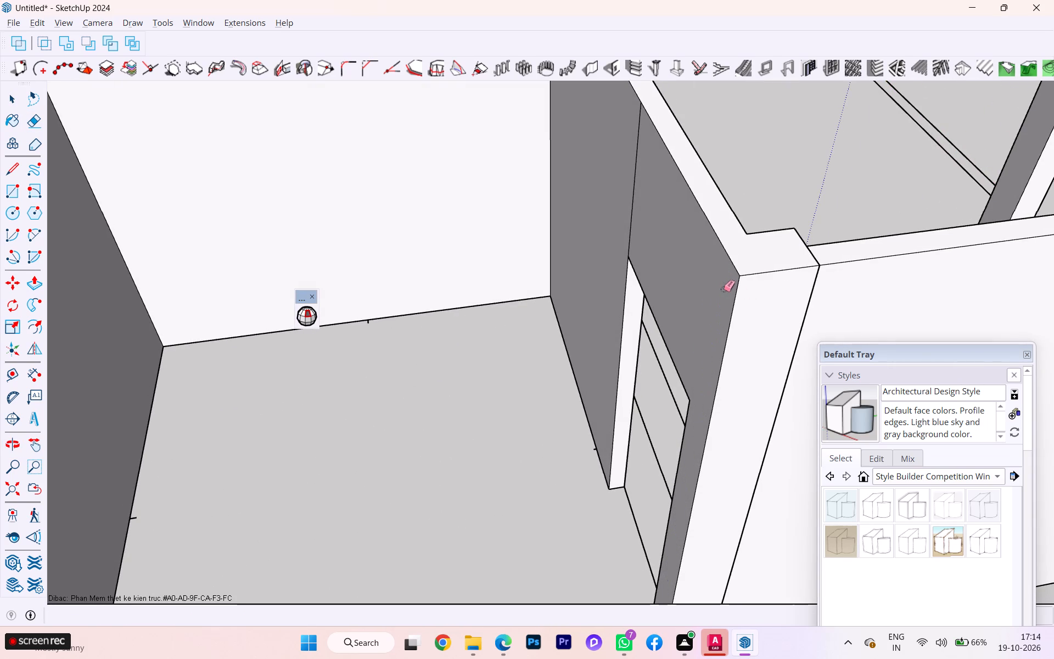
left_click(633, 209)
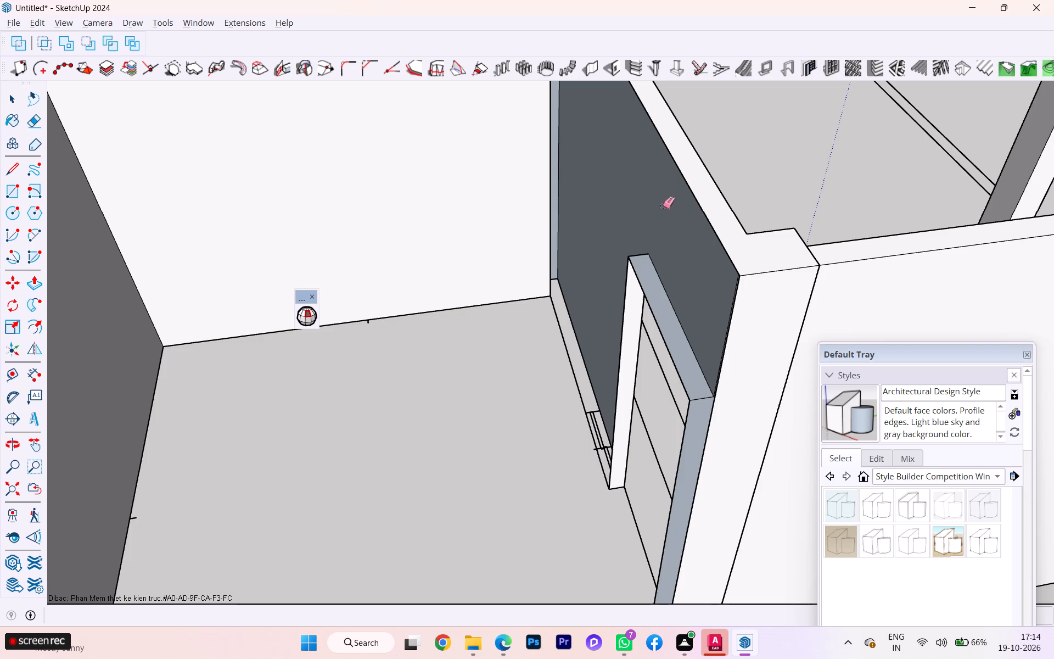
key("ctrl+z")
Examine the inner wall faces and the lintel underside around the entrance opening from above and below.
scroll(625, 227, "down", 1)
middle_click_drag(758, 228, 896, 219)
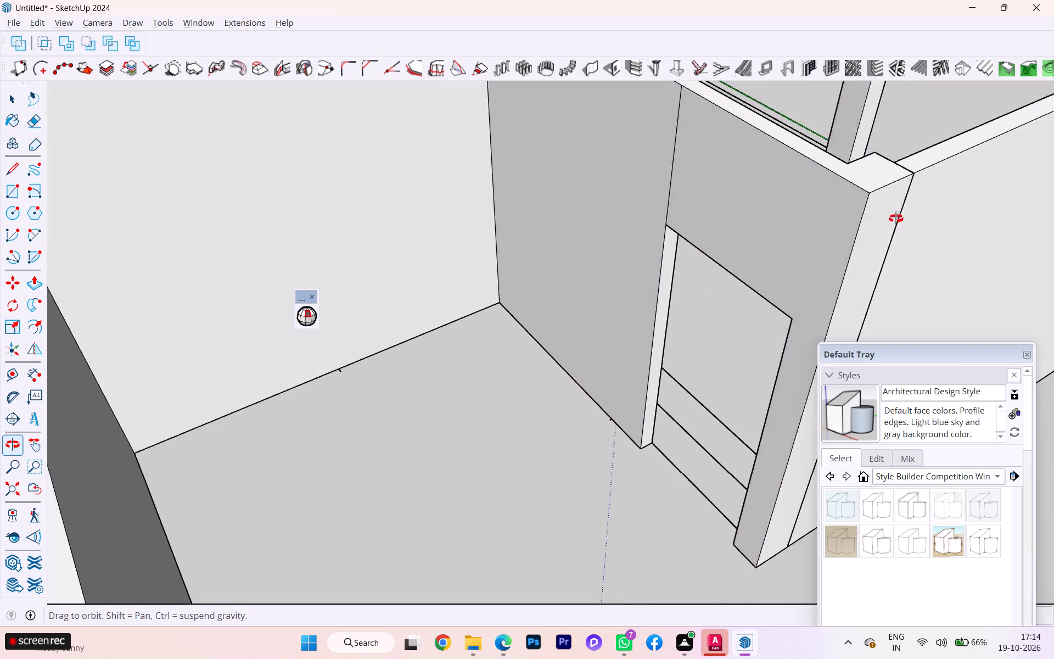
middle_click_drag(896, 219, 899, 219)
scroll(605, 213, "up", 12)
scroll(780, 183, "up", 4)
scroll(778, 185, "down", 3)
scroll(778, 185, "up", 5)
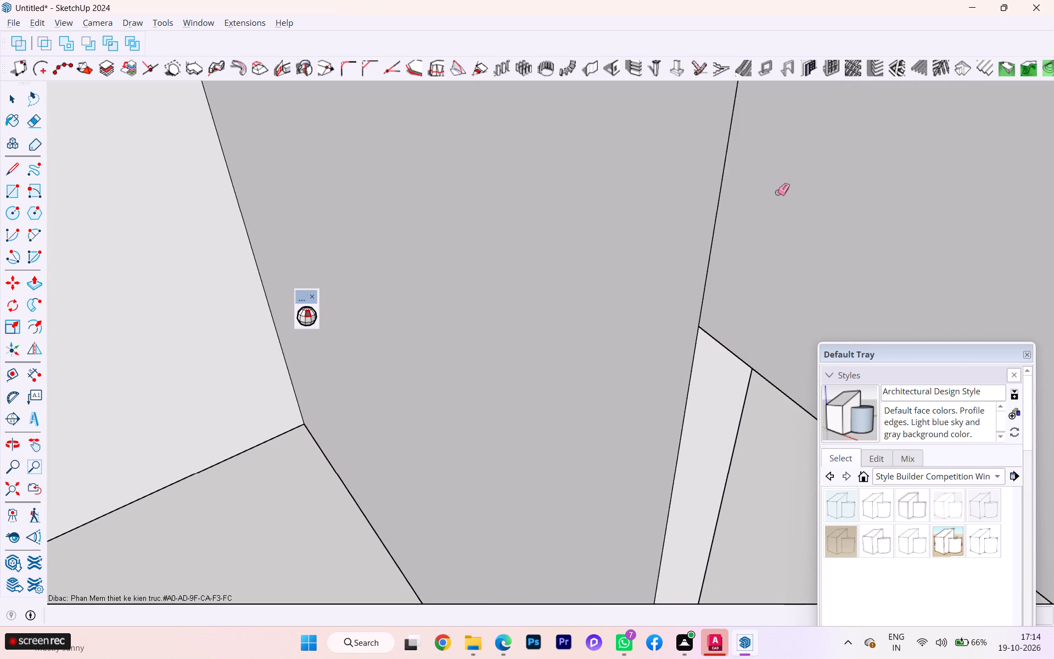
middle_click_drag(777, 192, 505, 314)
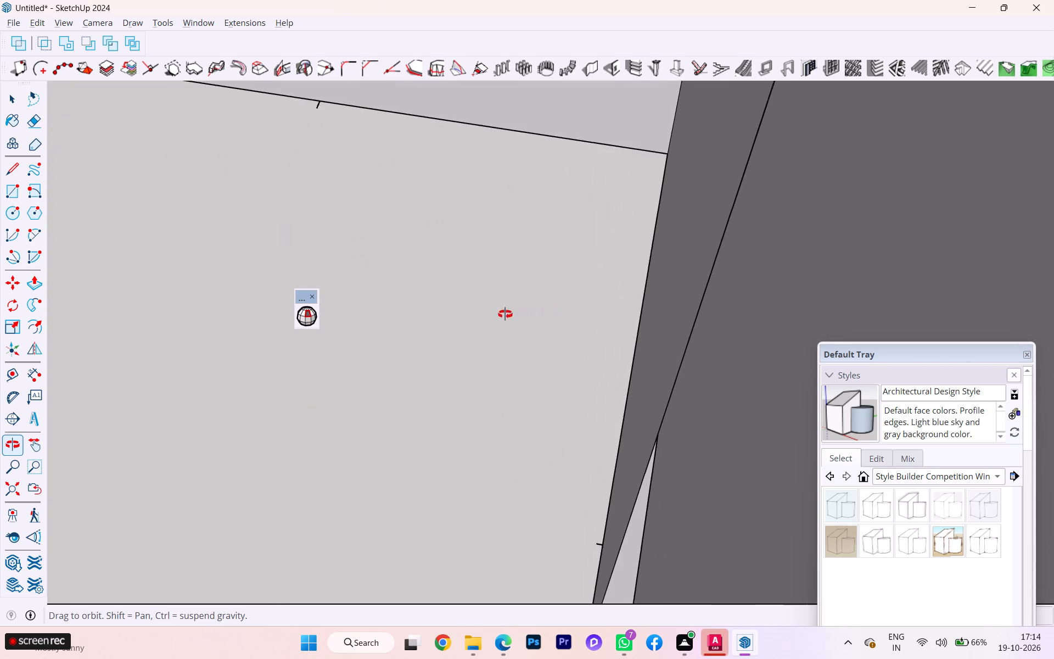
middle_click_drag(505, 314, 486, 300)
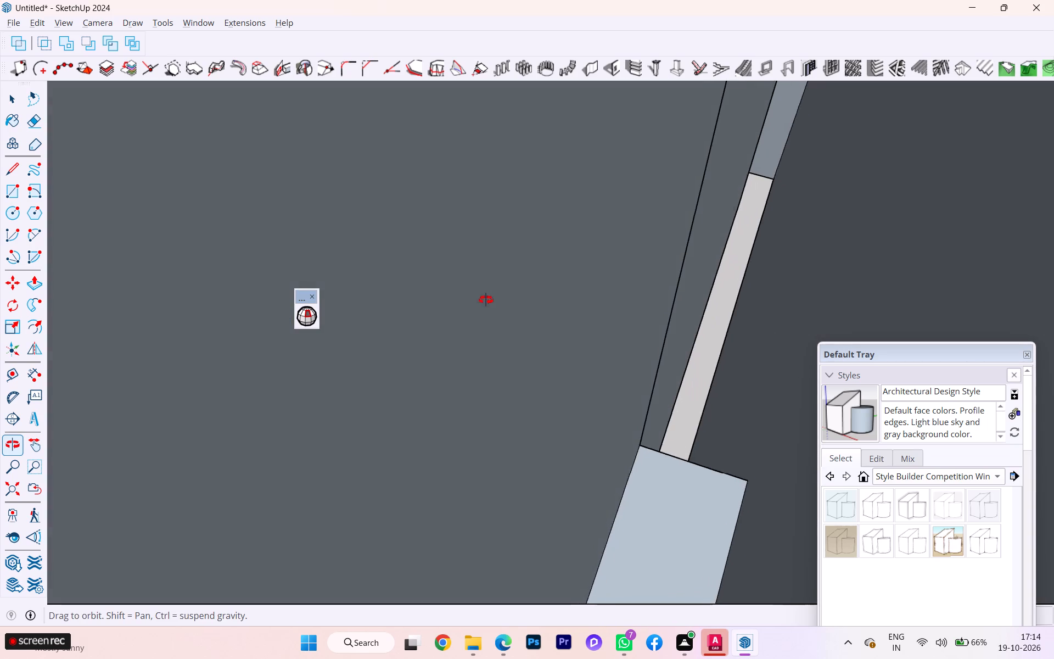
middle_click_drag(486, 300, 540, 311)
key("space")
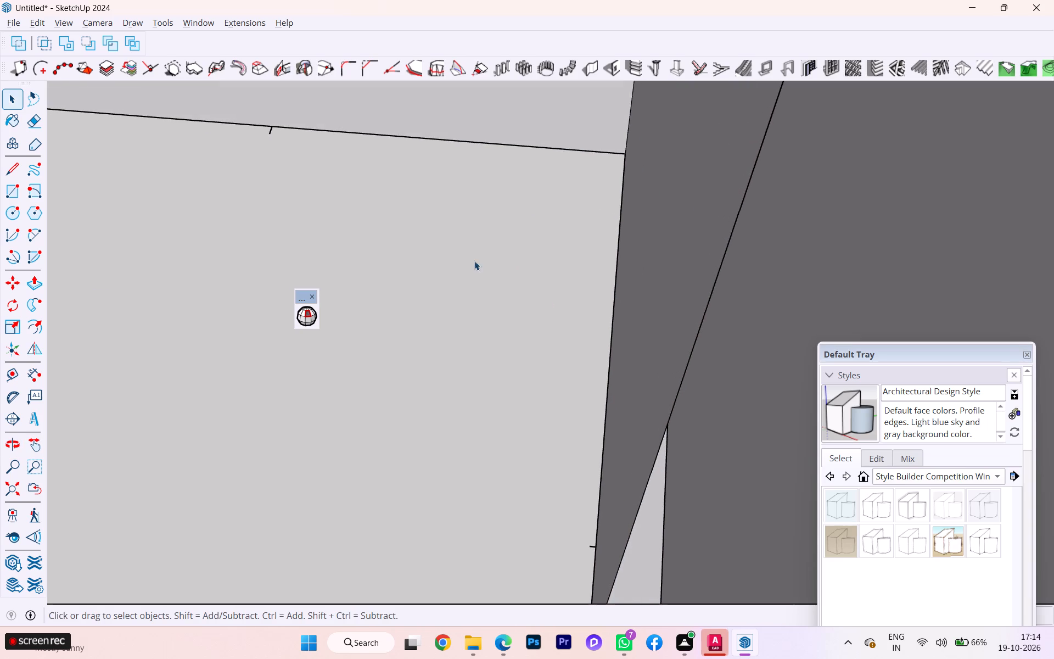
scroll(471, 258, "down", 5)
scroll(470, 257, "up", 2)
scroll(470, 257, "down", 1)
scroll(470, 257, "up", 5)
scroll(486, 260, "down", 1)
scroll(486, 260, "up", 1)
middle_click_drag(777, 426, 770, 405)
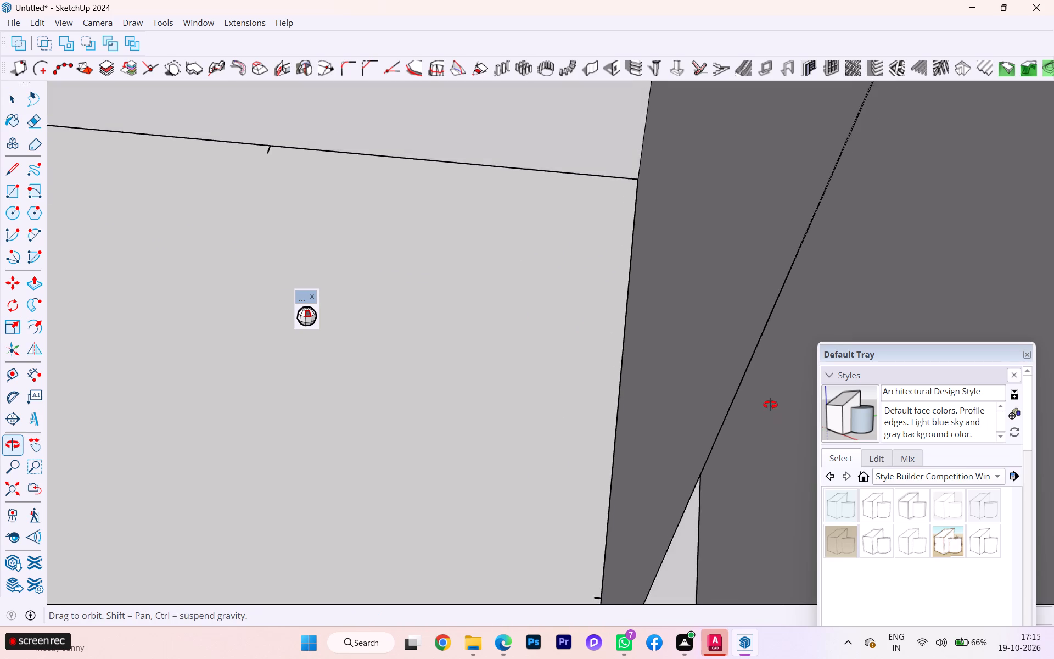
middle_click_drag(770, 405, 799, 240)
scroll(643, 291, "down", 1)
scroll(643, 291, "up", 1)
scroll(643, 291, "down", 4)
scroll(686, 495, "up", 2)
scroll(692, 463, "down", 3)
scroll(696, 451, "up", 2)
scroll(698, 449, "down", 2)
middle_click_drag(702, 442, 742, 235)
scroll(737, 459, "up", 3)
scroll(752, 426, "down", 1)
middle_click_drag(752, 424, 735, 368)
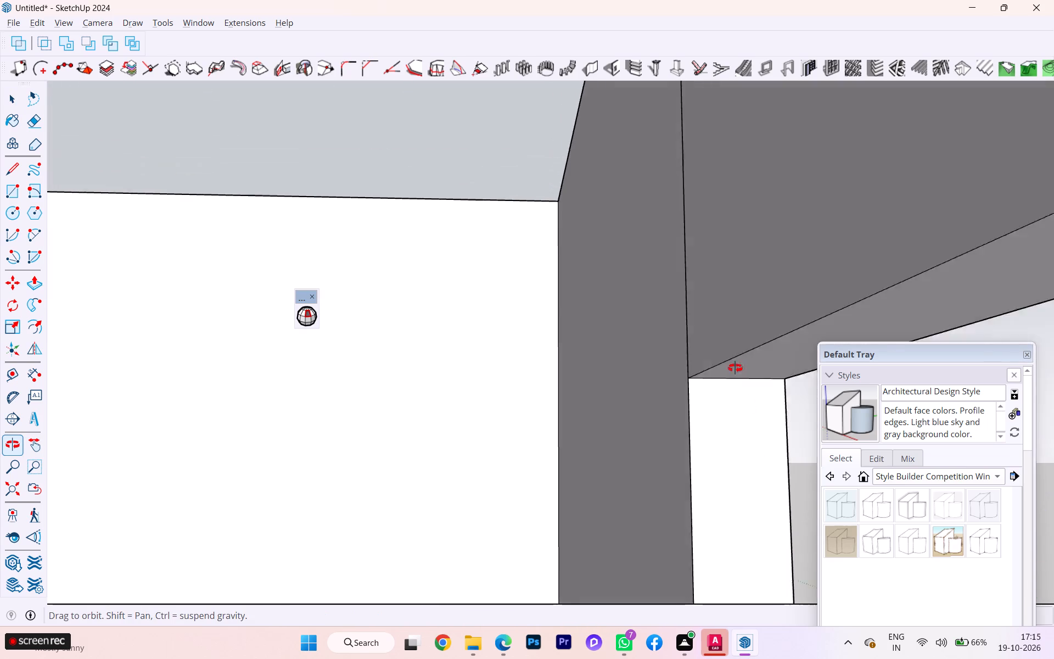
middle_click_drag(735, 368, 888, 423)
scroll(789, 420, "up", 3)
scroll(759, 417, "down", 1)
scroll(755, 417, "up", 3)
scroll(627, 404, "down", 3)
scroll(627, 404, "up", 1)
scroll(627, 404, "down", 5)
scroll(574, 443, "up", 2)
scroll(571, 445, "down", 1)
Draw a full-height rectangle across the open narrow end of the outer corner wall to close it with a face.
left_click(18, 493)
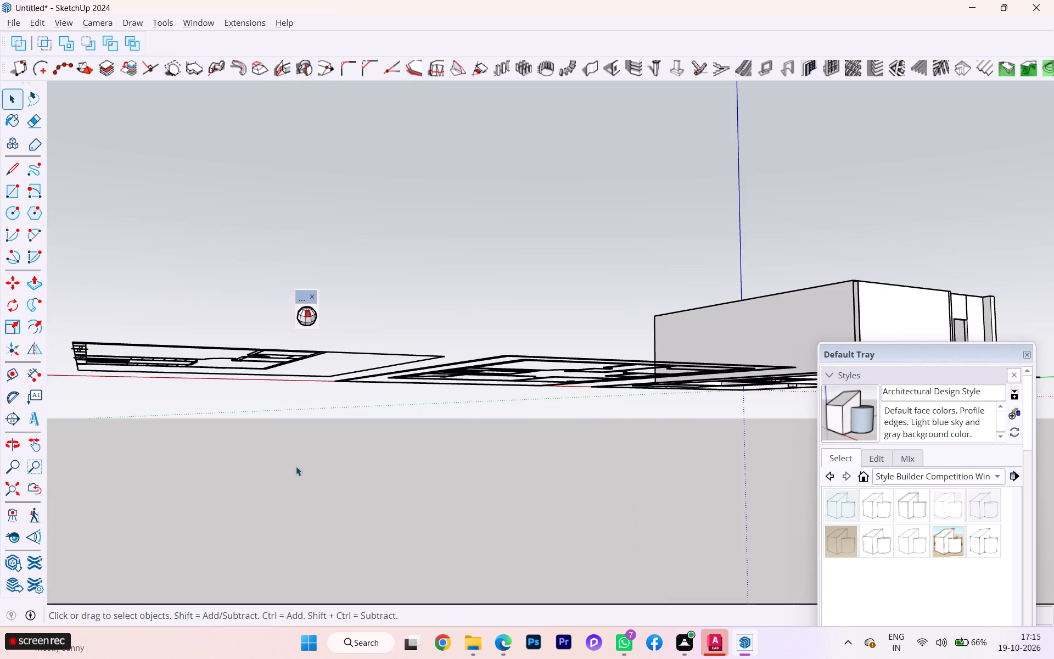
scroll(644, 410, "down", 2)
middle_click_drag(664, 409, 333, 534)
scroll(500, 471, "down", 1)
middle_click_drag(506, 470, 517, 492)
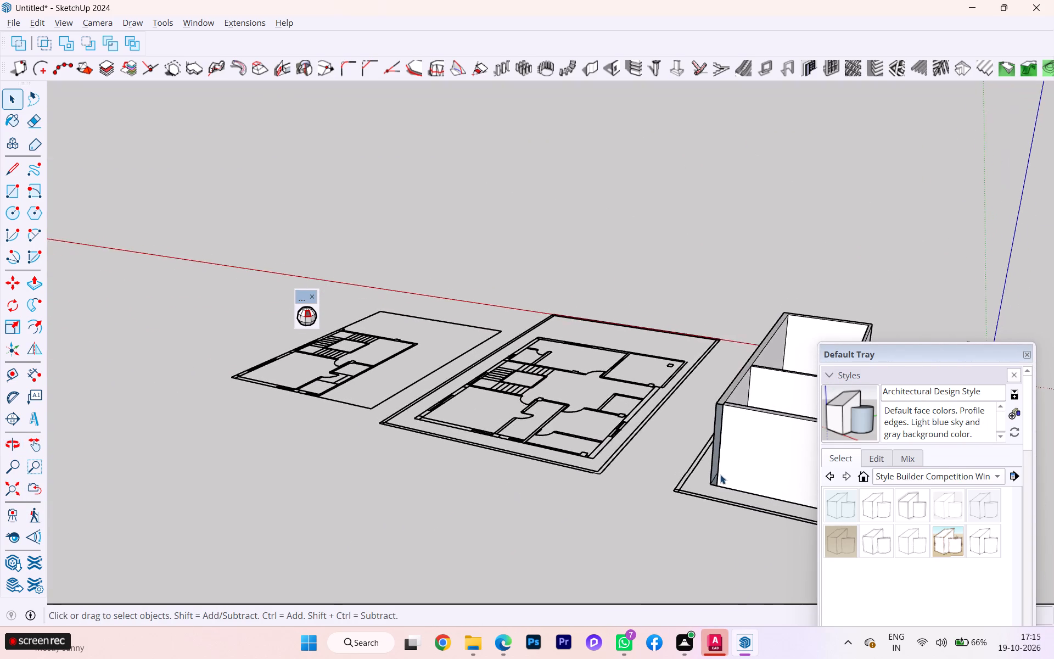
scroll(721, 474, "up", 2)
scroll(721, 474, "down", 1)
scroll(721, 474, "up", 6)
scroll(716, 450, "down", 1)
scroll(716, 450, "up", 3)
scroll(732, 448, "down", 1)
middle_click_drag(732, 448, 801, 449)
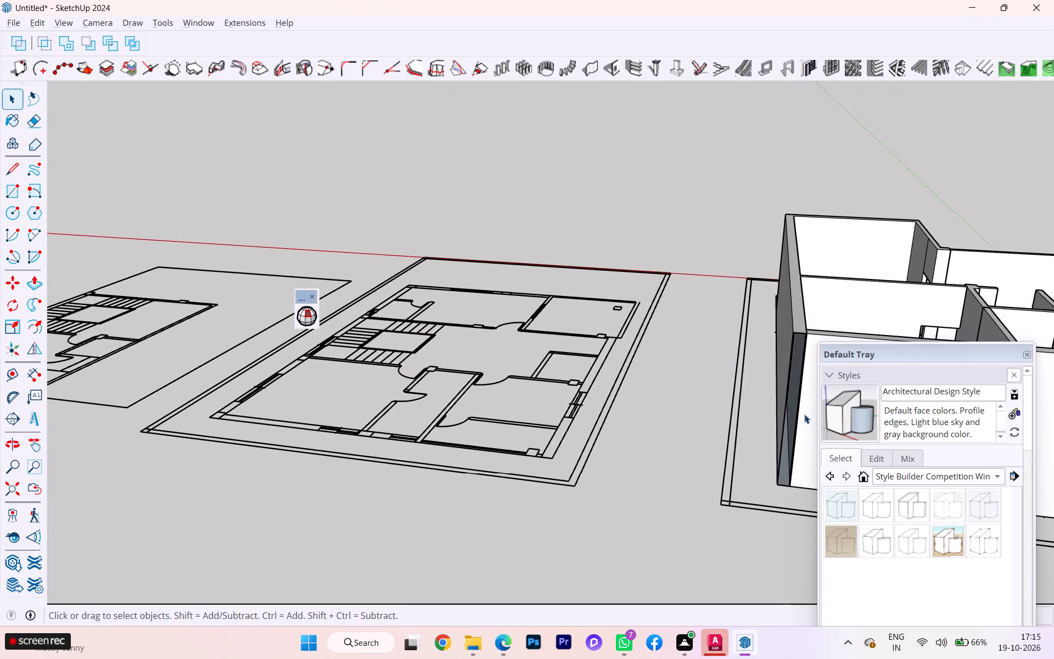
scroll(804, 414, "up", 5)
scroll(798, 407, "down", 1)
scroll(798, 406, "up", 6)
scroll(790, 349, "up", 3)
scroll(790, 349, "down", 1)
scroll(790, 349, "up", 1)
middle_click_drag(787, 349, 768, 353)
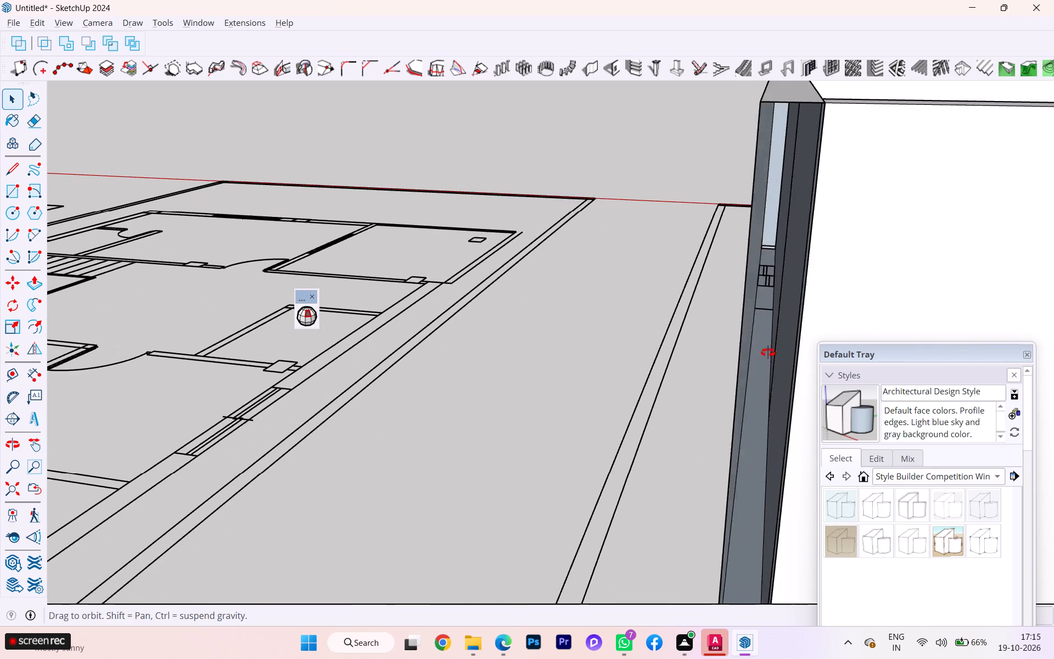
middle_click_drag(768, 353, 765, 354)
key("r")
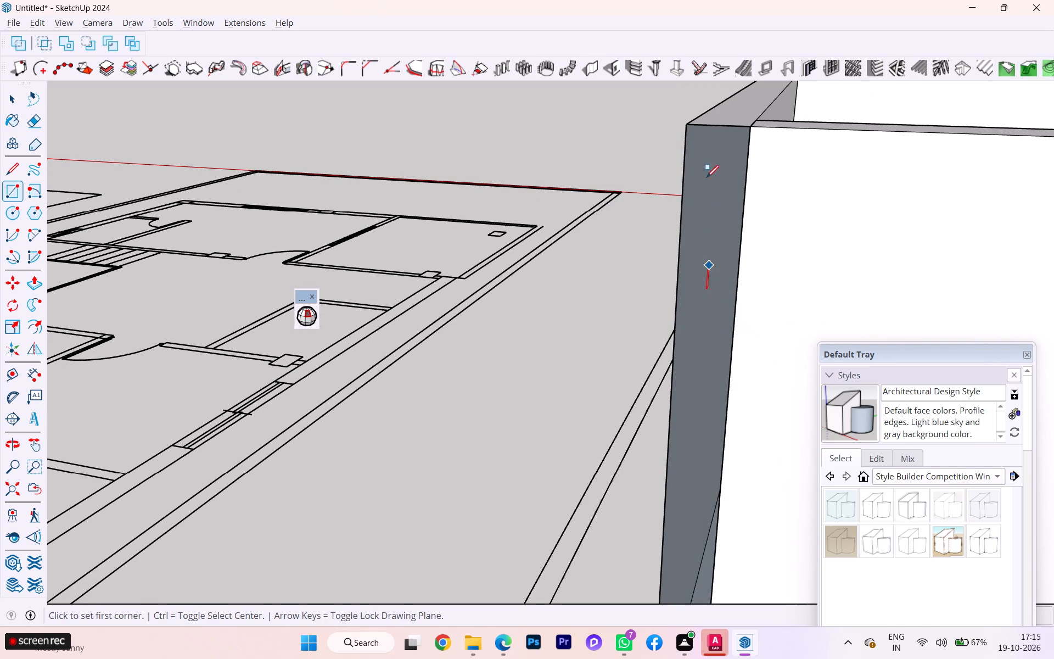
left_click(686, 127)
scroll(709, 259, "down", 5)
scroll(711, 285, "up", 2)
scroll(715, 295, "down", 4)
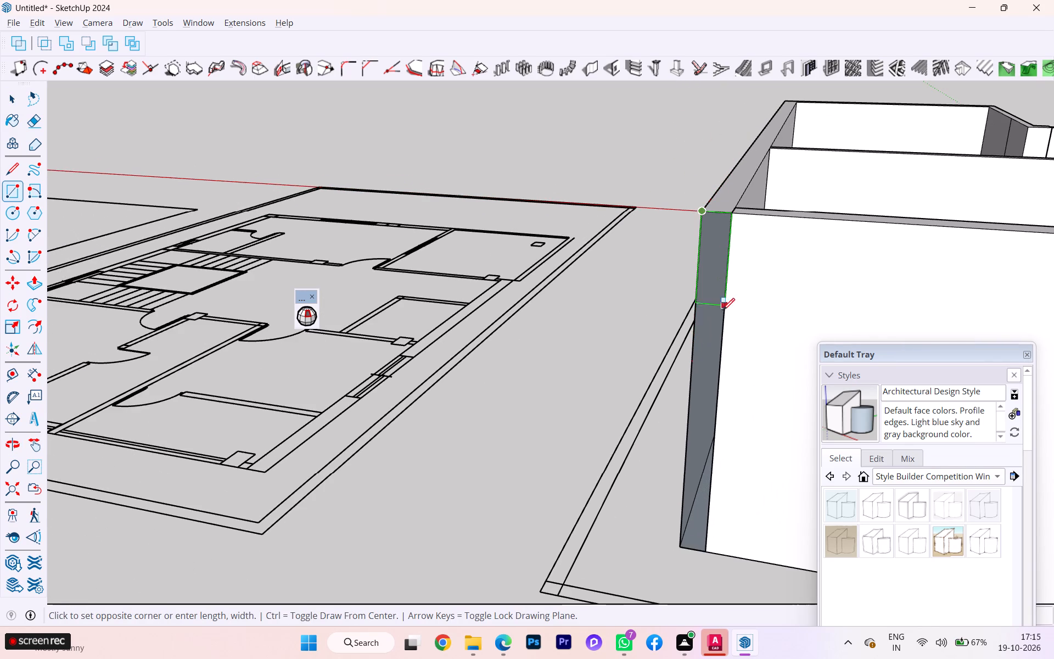
left_click(707, 553)
key("space")
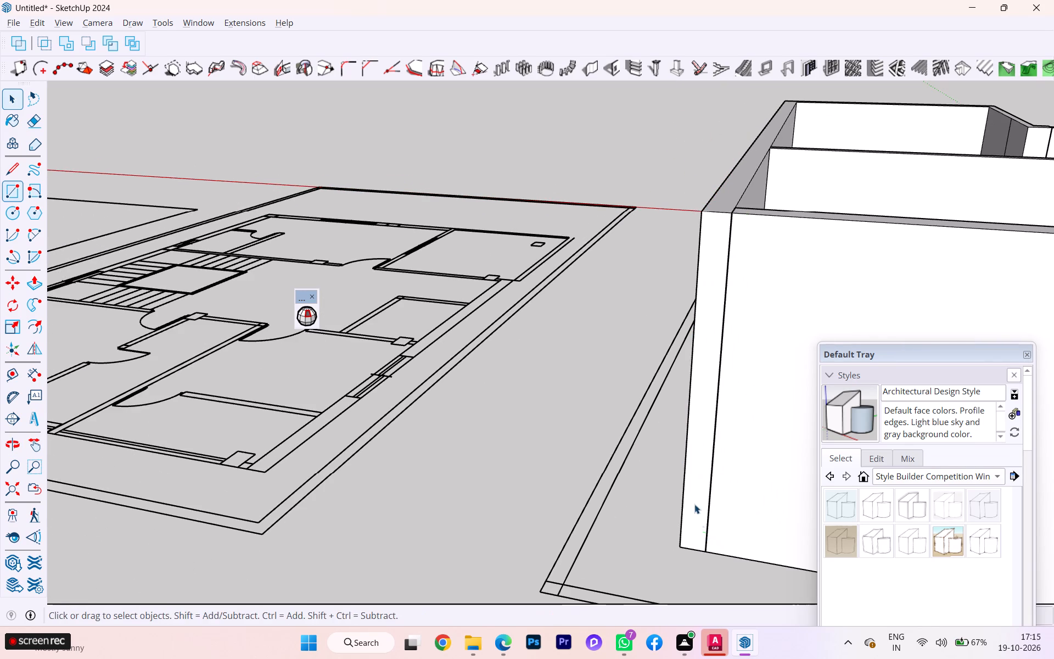
Examine the ground-floor walls from all sides, including the wall groups near the entrance, alongside the neighbouring floor plans.
scroll(722, 387, "down", 3)
middle_click_drag(739, 373, 488, 461)
key("space")
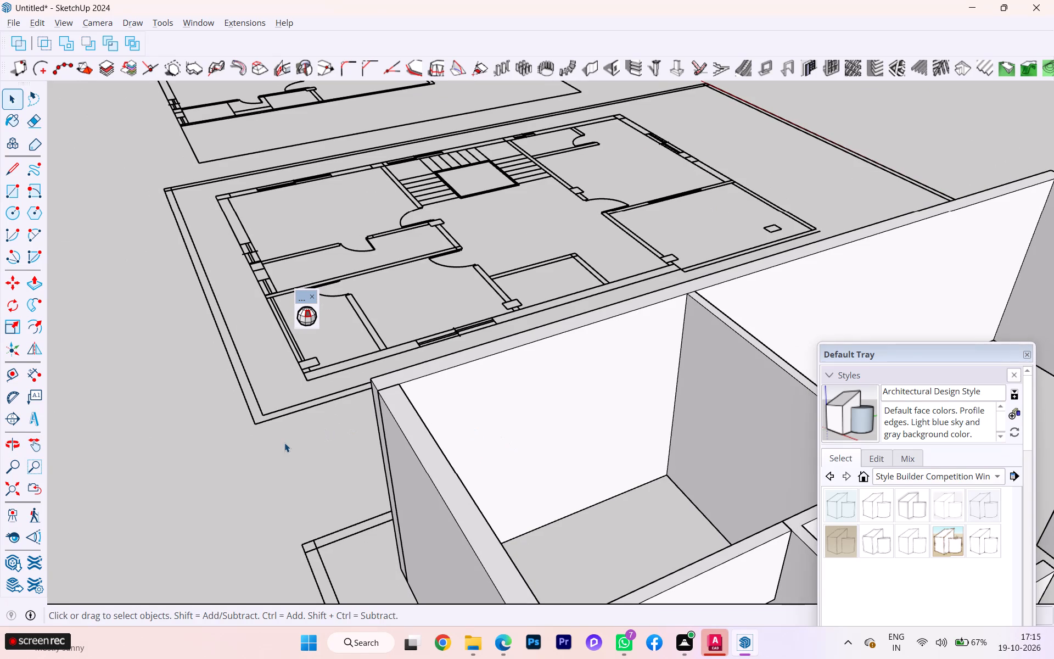
left_click(284, 443)
scroll(575, 428, "down", 1)
middle_click_drag(565, 432, 337, 441)
scroll(356, 416, "down", 10)
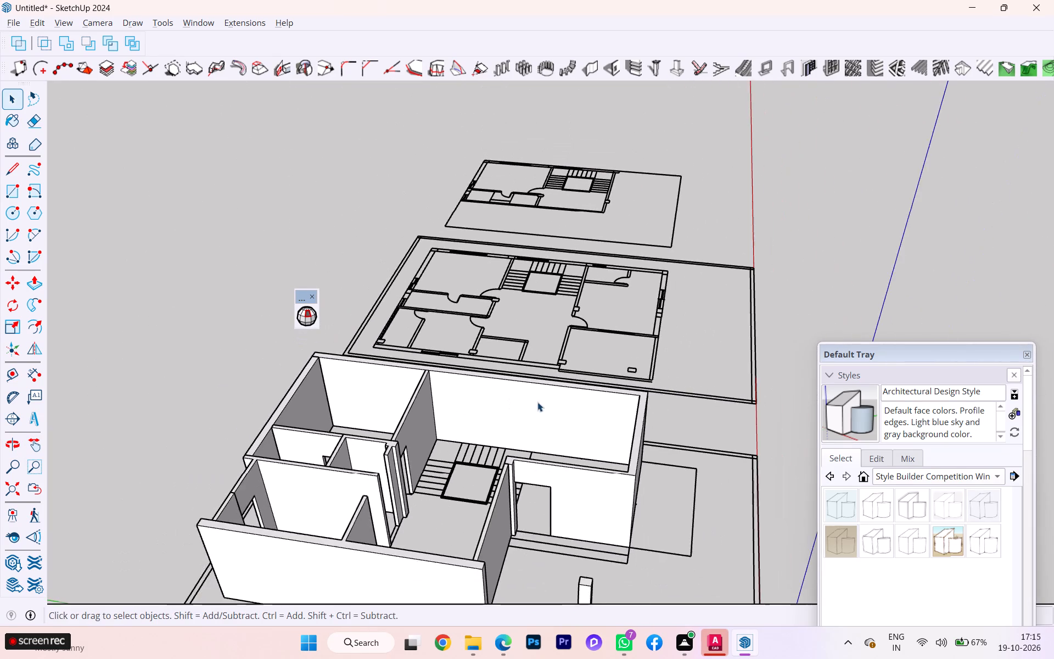
scroll(562, 405, "down", 1)
middle_click_drag(574, 407, 515, 426)
scroll(478, 488, "up", 3)
scroll(484, 511, "down", 2)
scroll(484, 511, "up", 4)
scroll(484, 510, "down", 2)
scroll(484, 510, "up", 1)
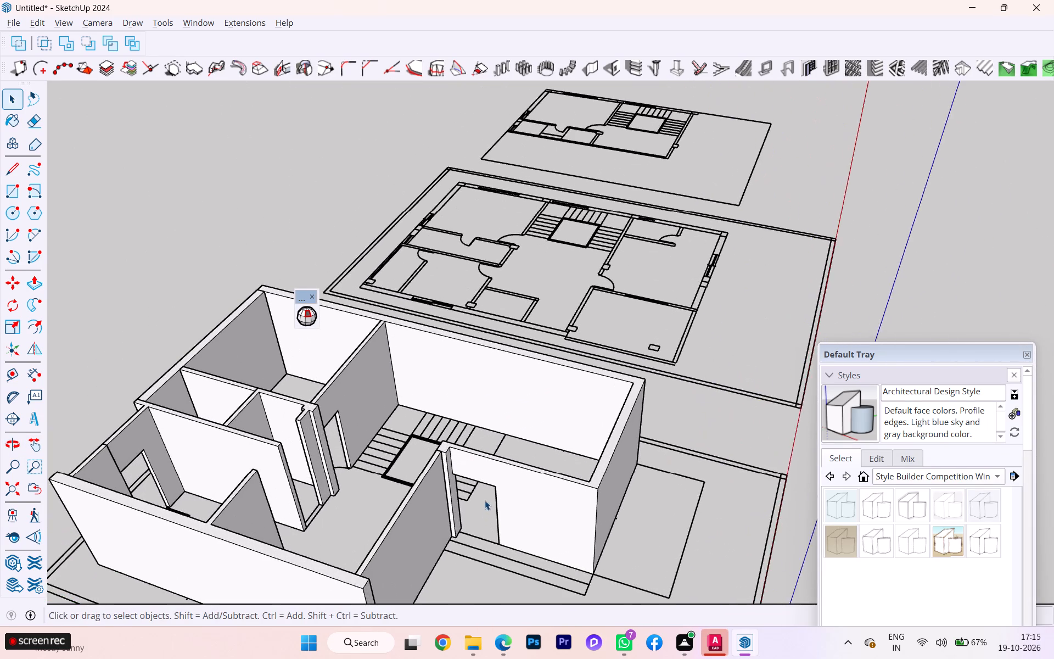
scroll(478, 476, "up", 4)
scroll(616, 476, "down", 3)
scroll(616, 476, "up", 1)
scroll(616, 476, "down", 1)
scroll(616, 476, "up", 1)
middle_click_drag(596, 483, 155, 528)
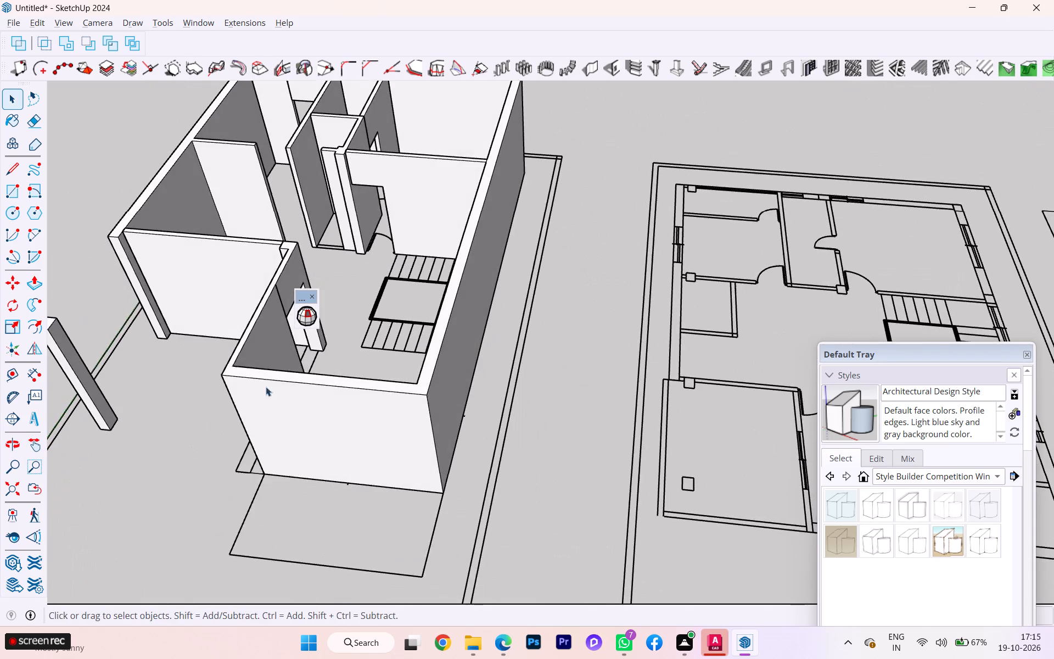
scroll(308, 365, "up", 1)
middle_click_drag(290, 380, 0, 469)
middle_click_drag(282, 365, 120, 432)
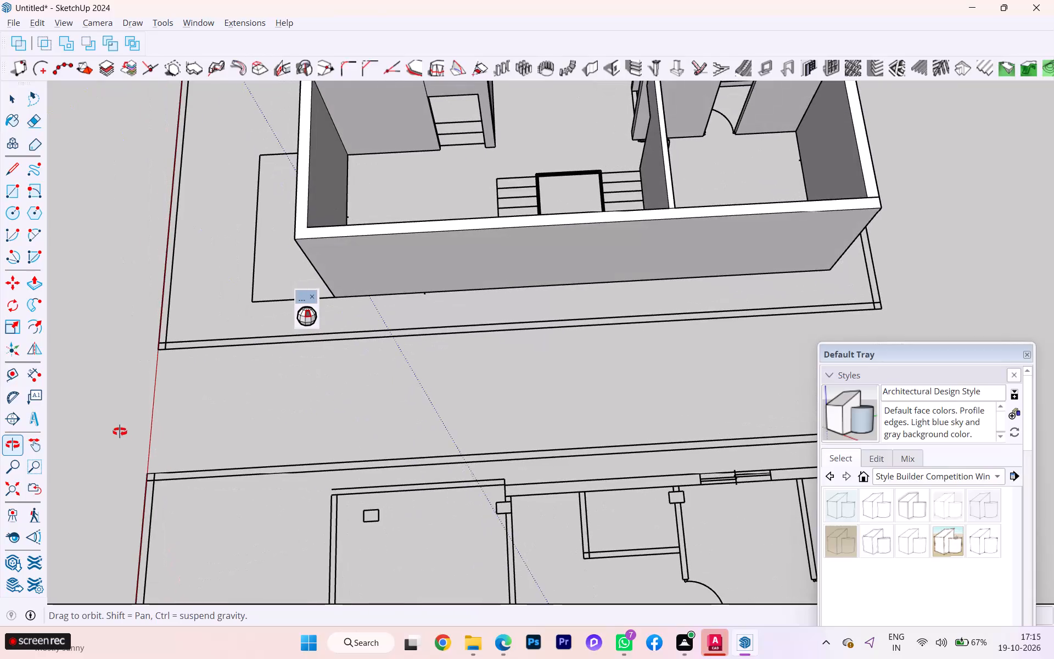
middle_click_drag(120, 432, 630, 220)
left_click(375, 336)
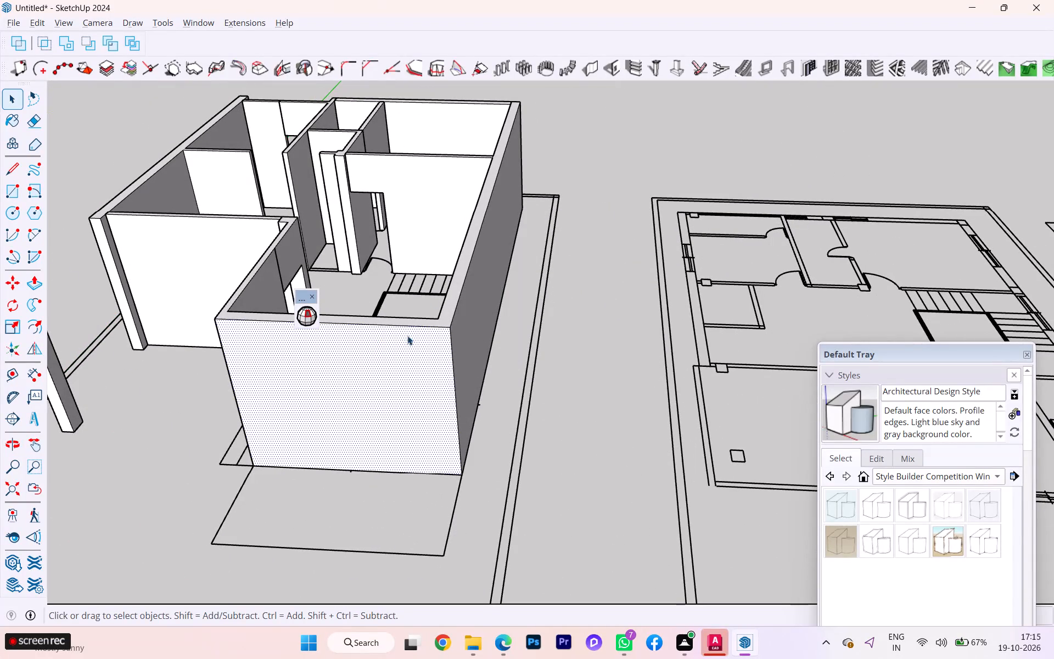
triple_click(427, 334)
left_click(427, 334)
scroll(430, 332, "down", 2)
scroll(430, 332, "up", 1)
scroll(430, 332, "down", 1)
triple_click(240, 267, "shift")
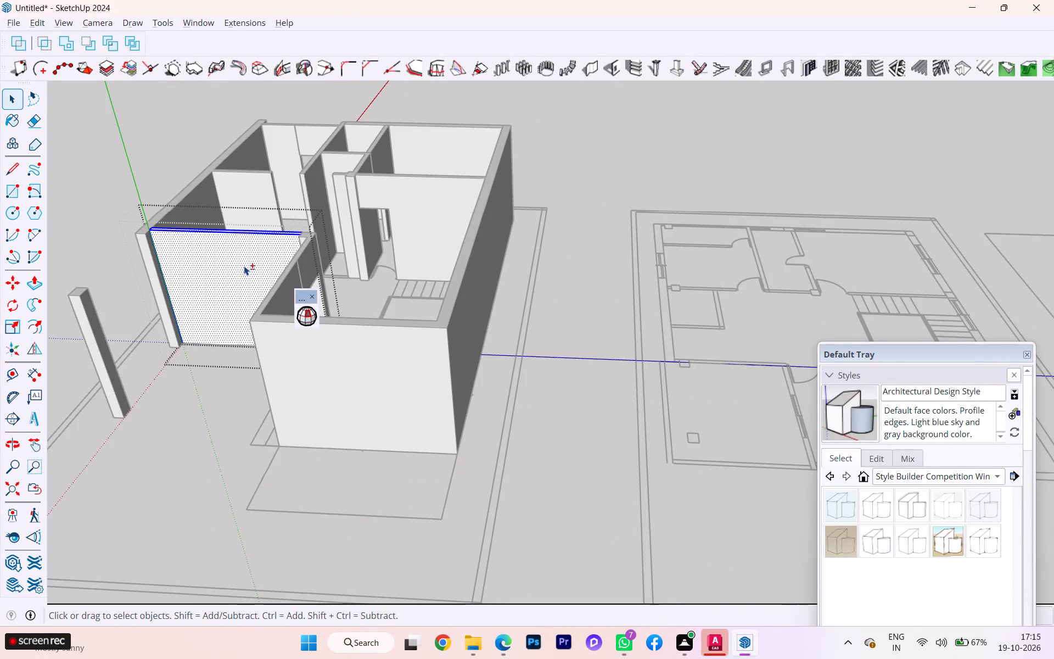
left_click(598, 234)
scroll(559, 239, "down", 4)
middle_click_drag(554, 244, 713, 234)
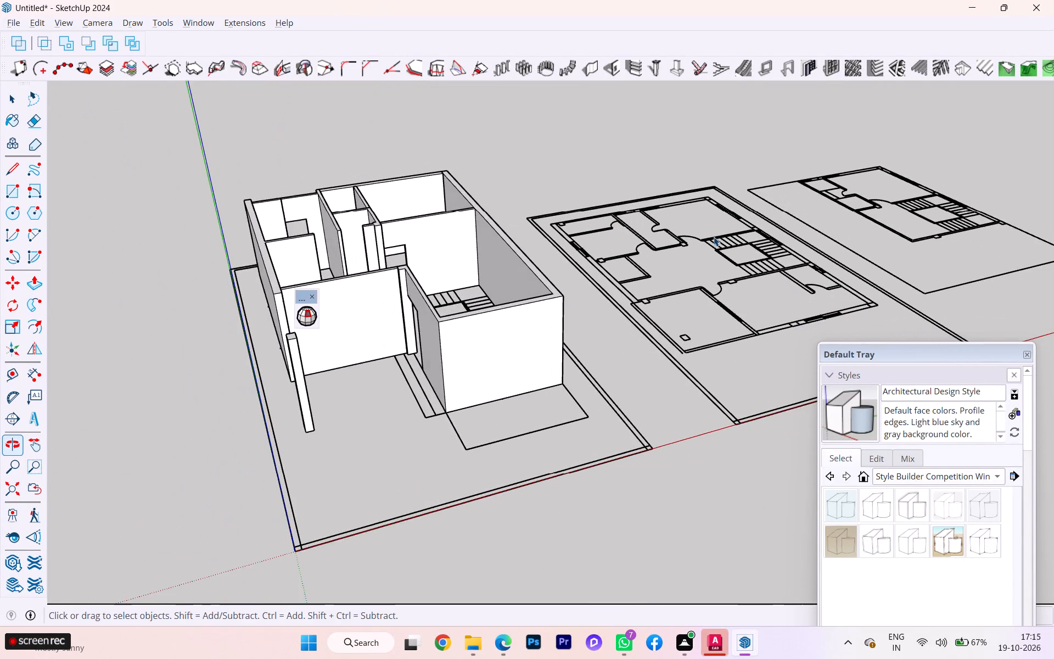
scroll(625, 288, "down", 2)
middle_click_drag(621, 295, 624, 348)
key("space")
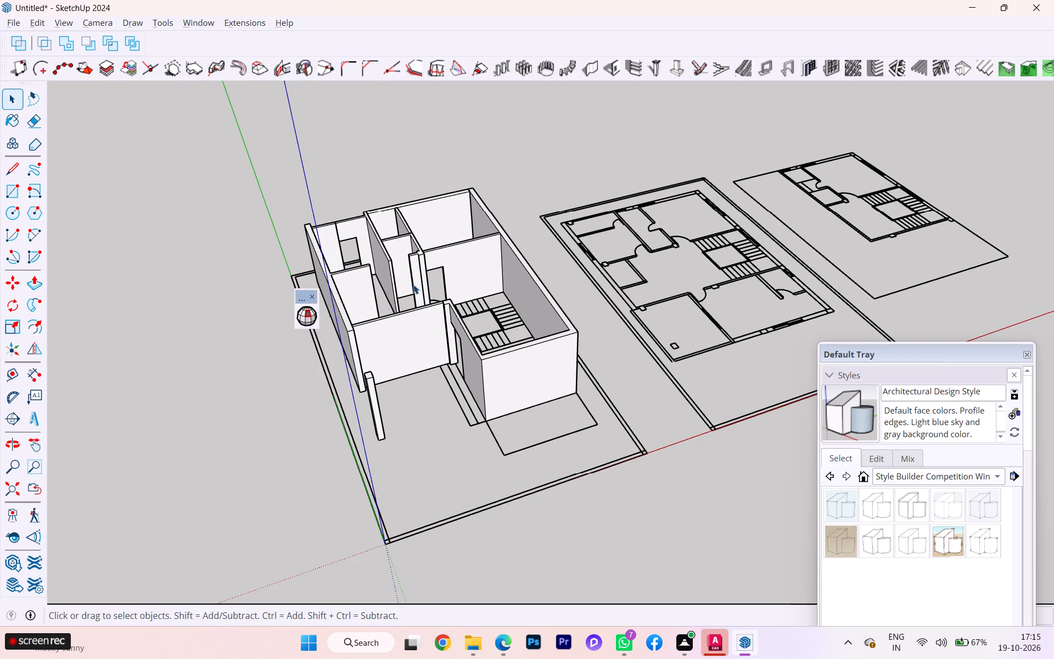
Draw a horizontal rectangle over the ground-floor wall tops, from the outer rear corner to the diagonally opposite outer front corner.
key("r")
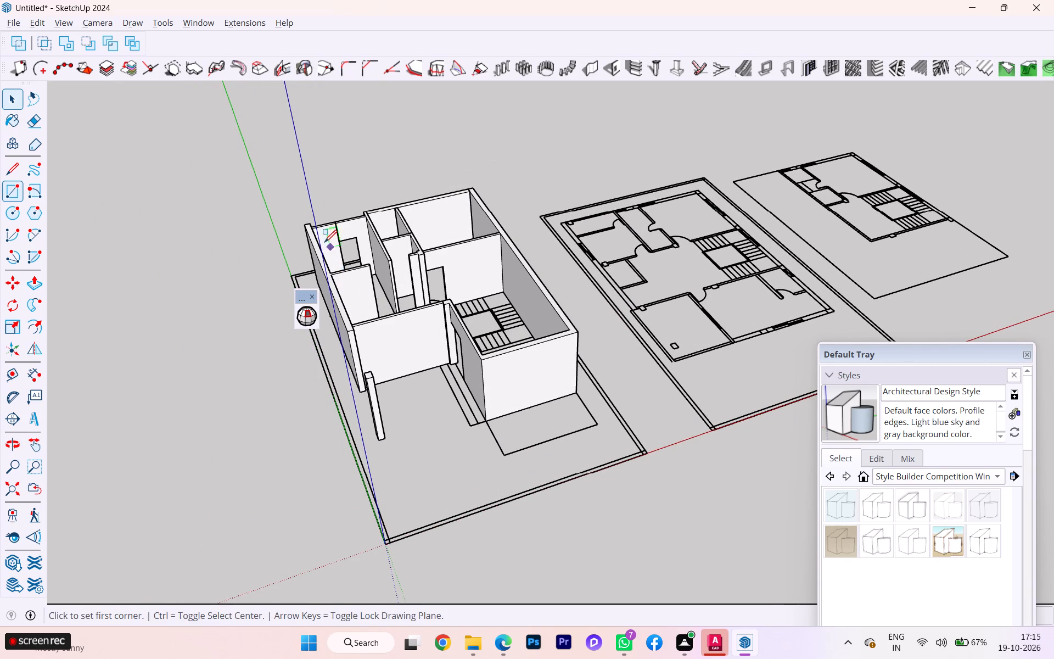
scroll(315, 231, "up", 2)
scroll(315, 230, "down", 2)
scroll(315, 230, "up", 8)
scroll(307, 219, "down", 1)
scroll(307, 219, "up", 6)
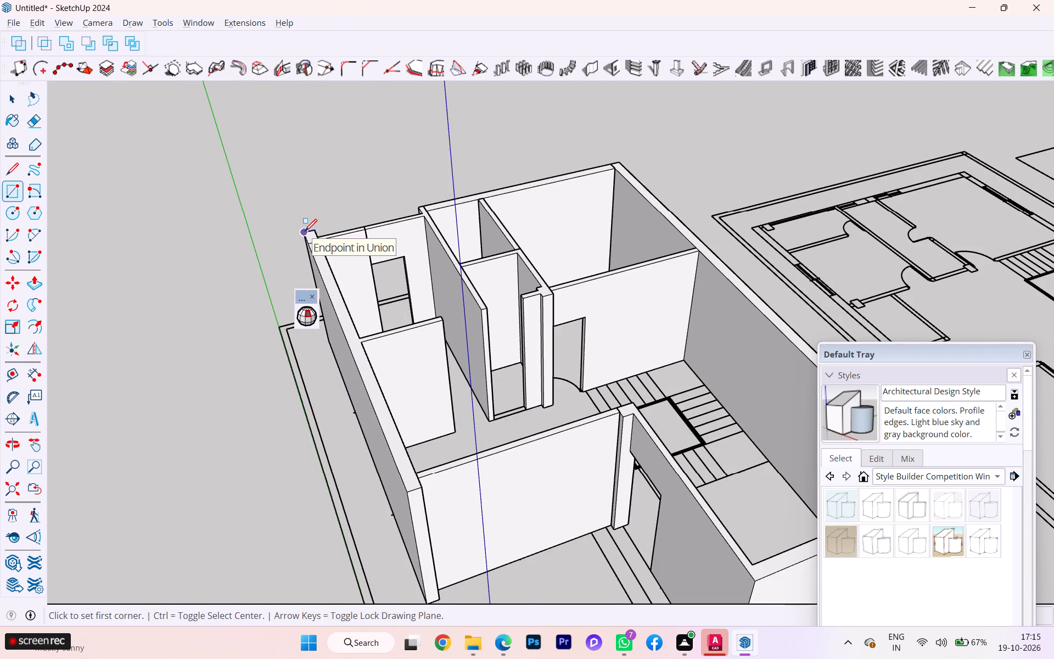
left_click(305, 231)
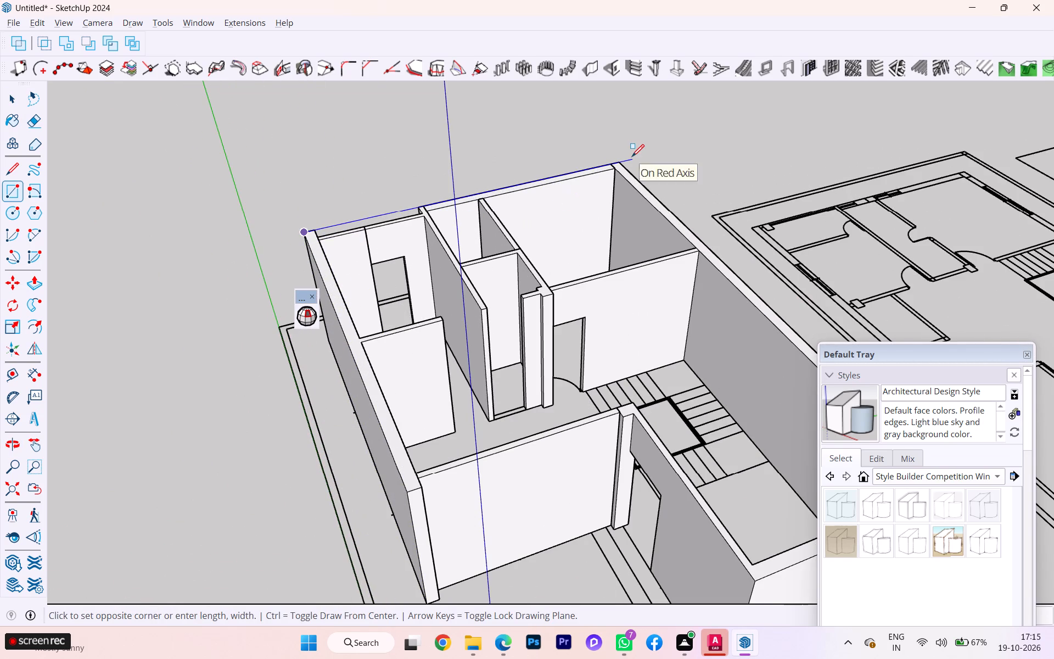
scroll(476, 249, "down", 3)
scroll(453, 250, "up", 3)
scroll(452, 251, "down", 2)
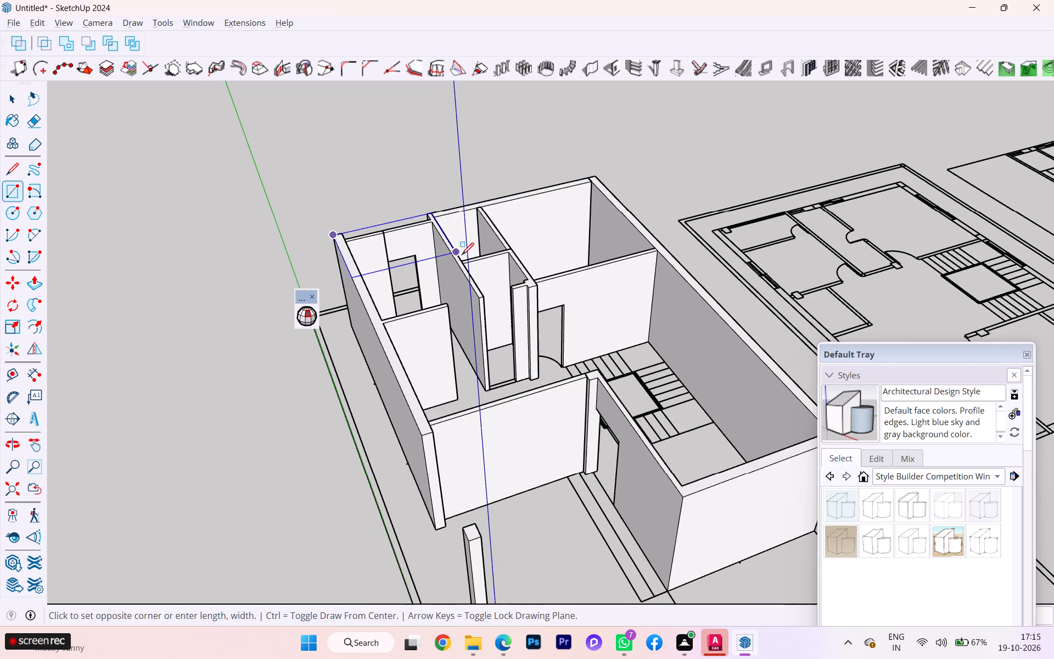
scroll(462, 255, "down", 2)
key("Up")
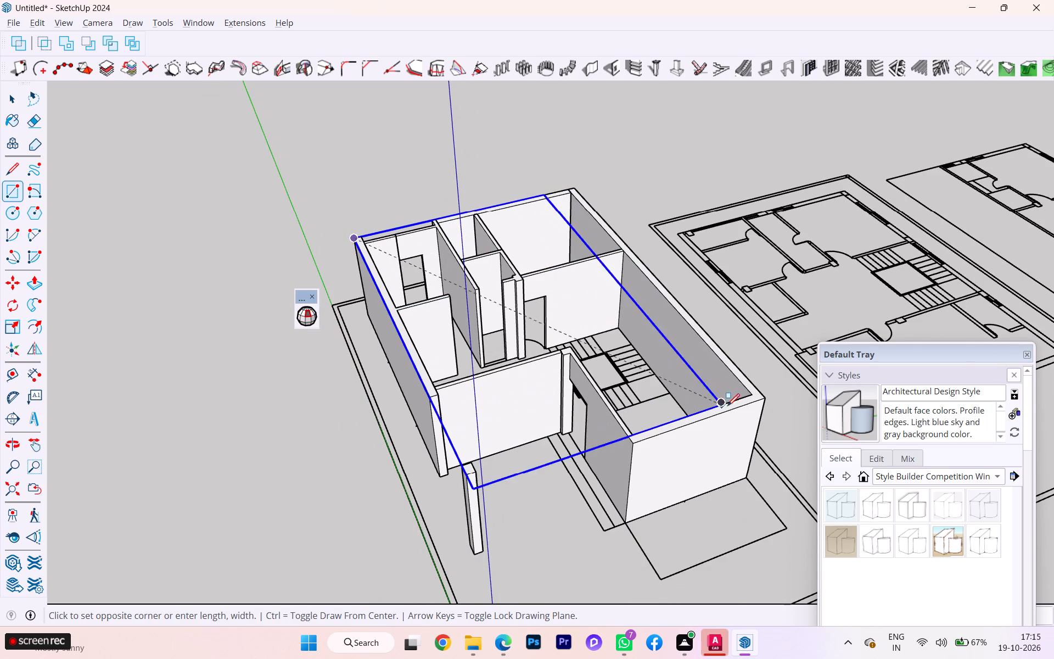
scroll(736, 405, "down", 1)
scroll(741, 405, "up", 3)
scroll(761, 402, "down", 1)
scroll(761, 402, "up", 3)
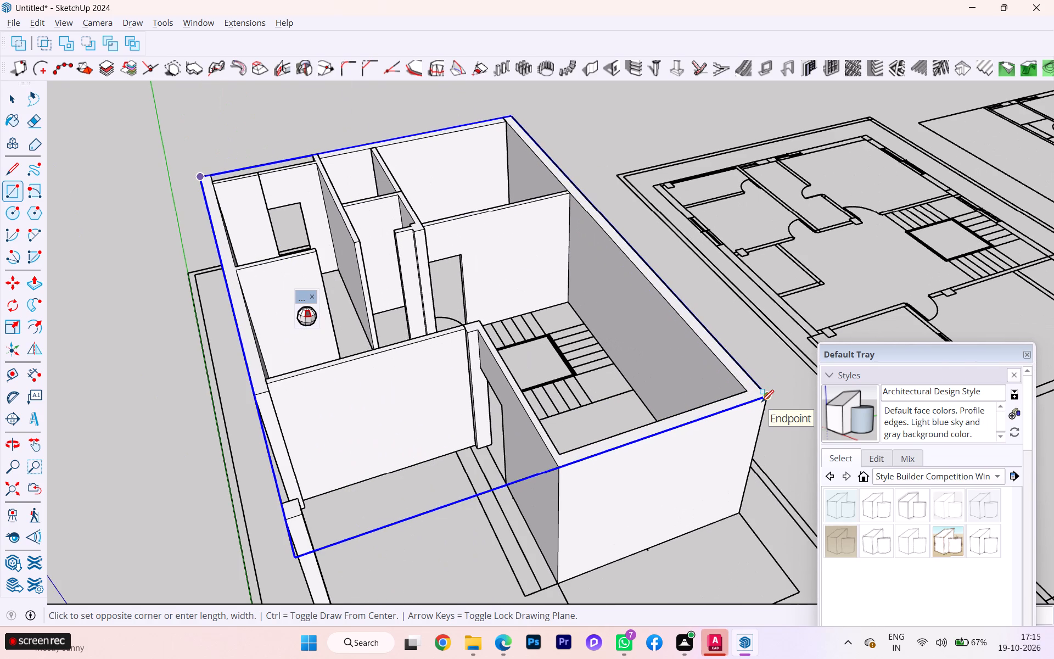
left_click(763, 395)
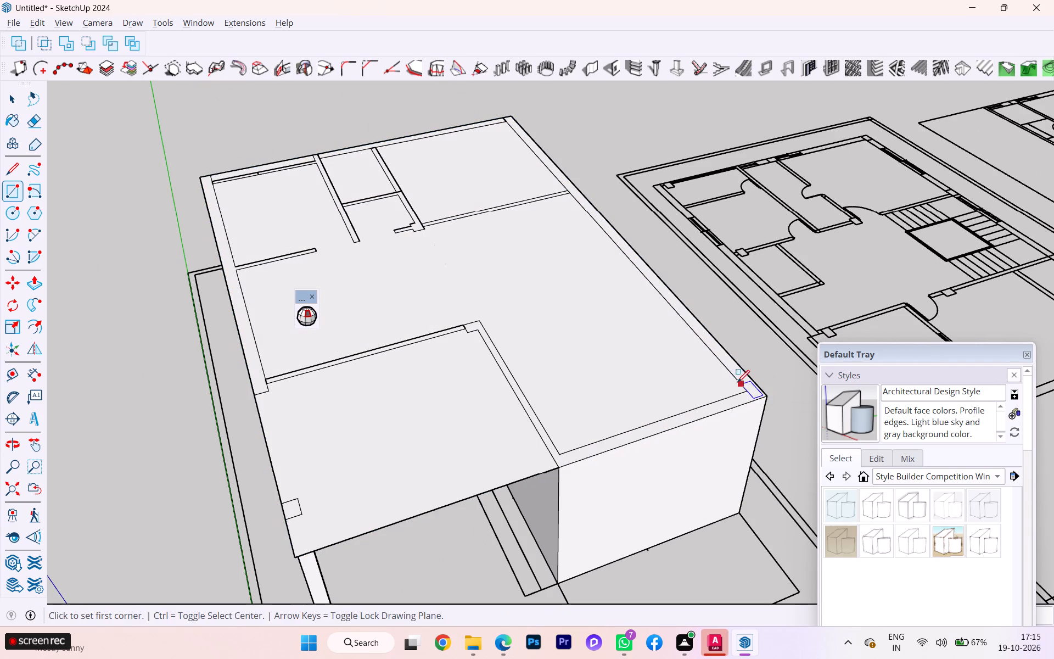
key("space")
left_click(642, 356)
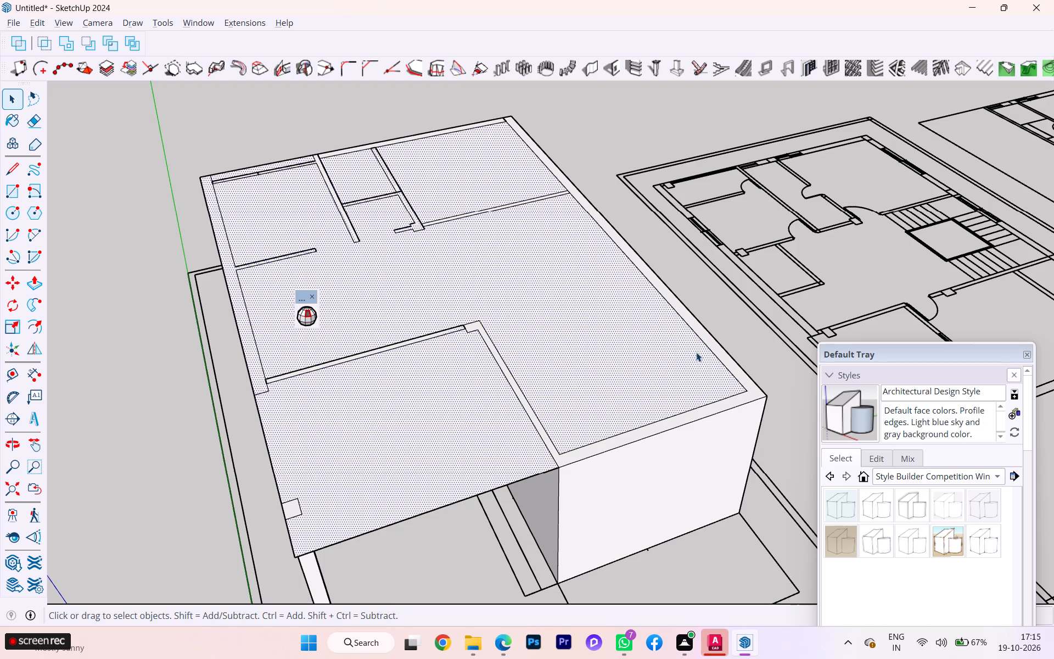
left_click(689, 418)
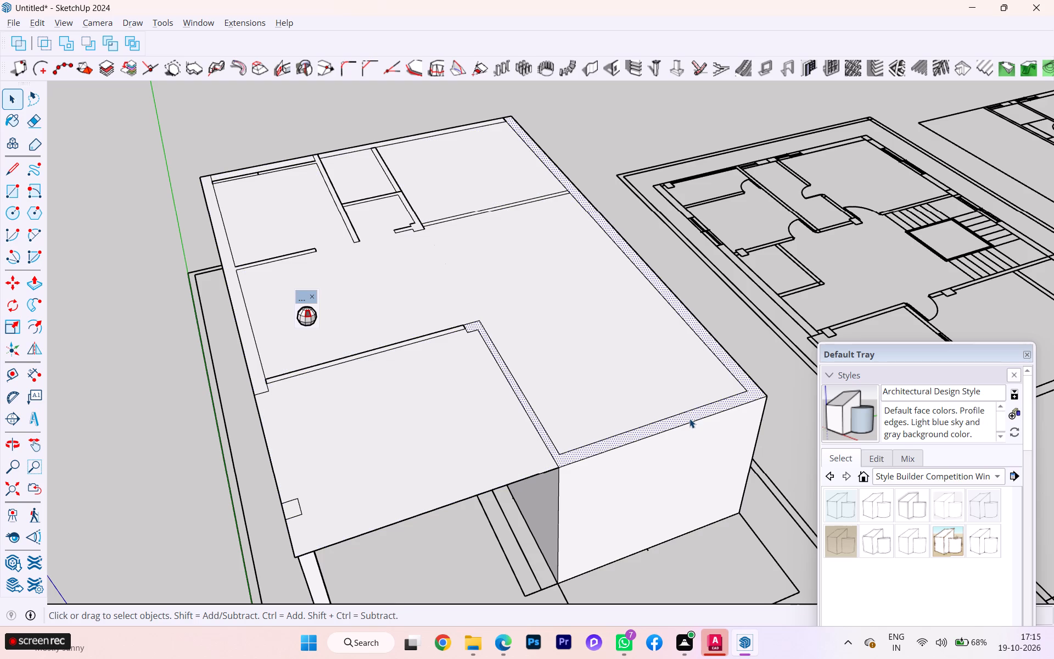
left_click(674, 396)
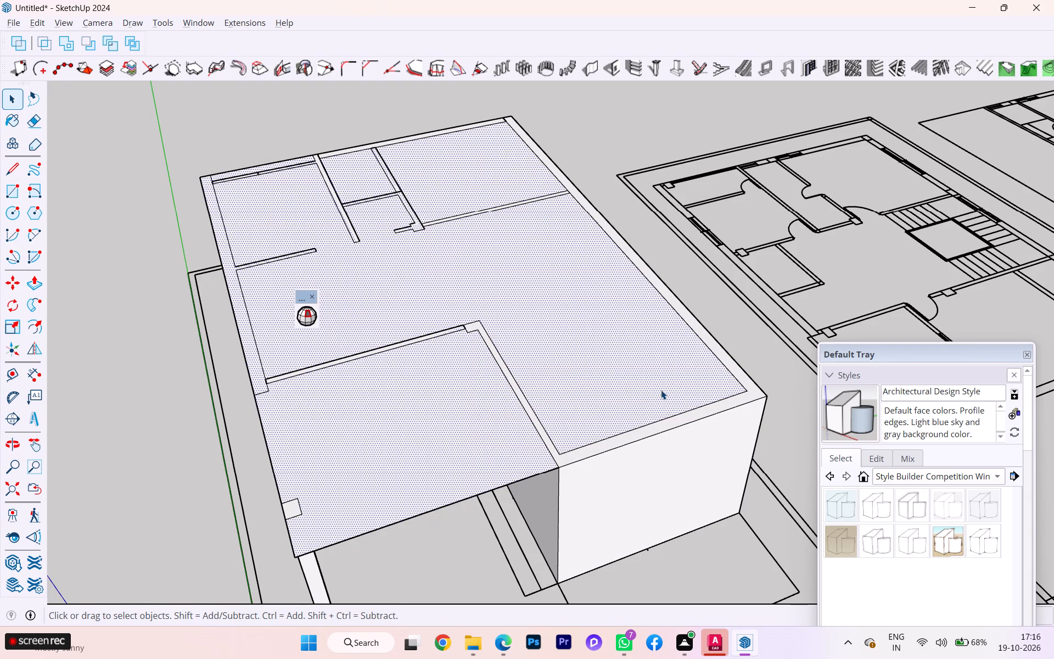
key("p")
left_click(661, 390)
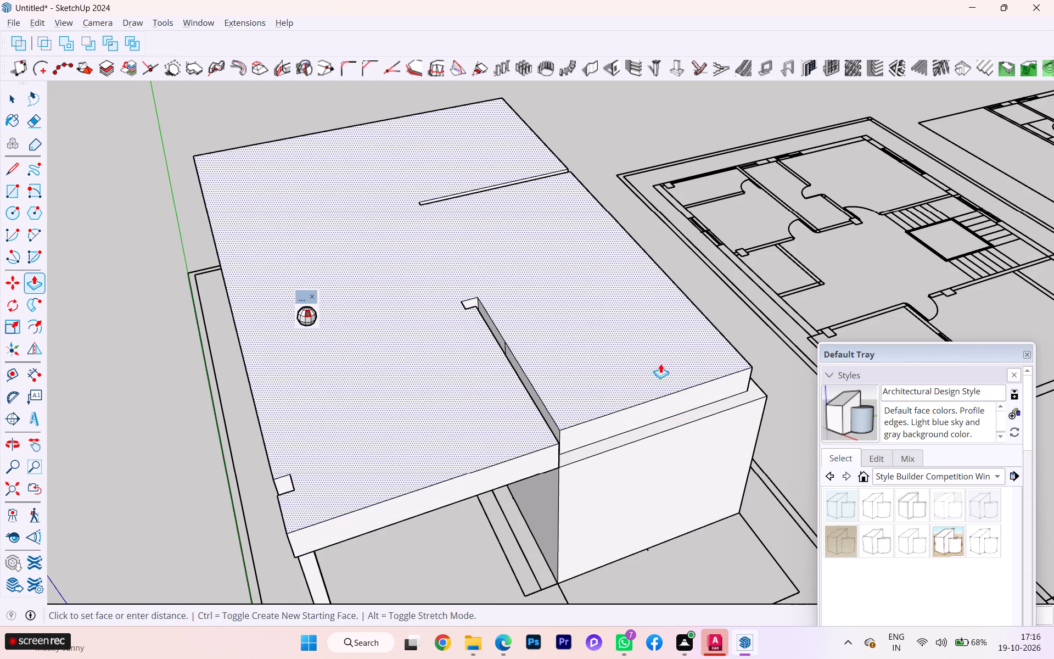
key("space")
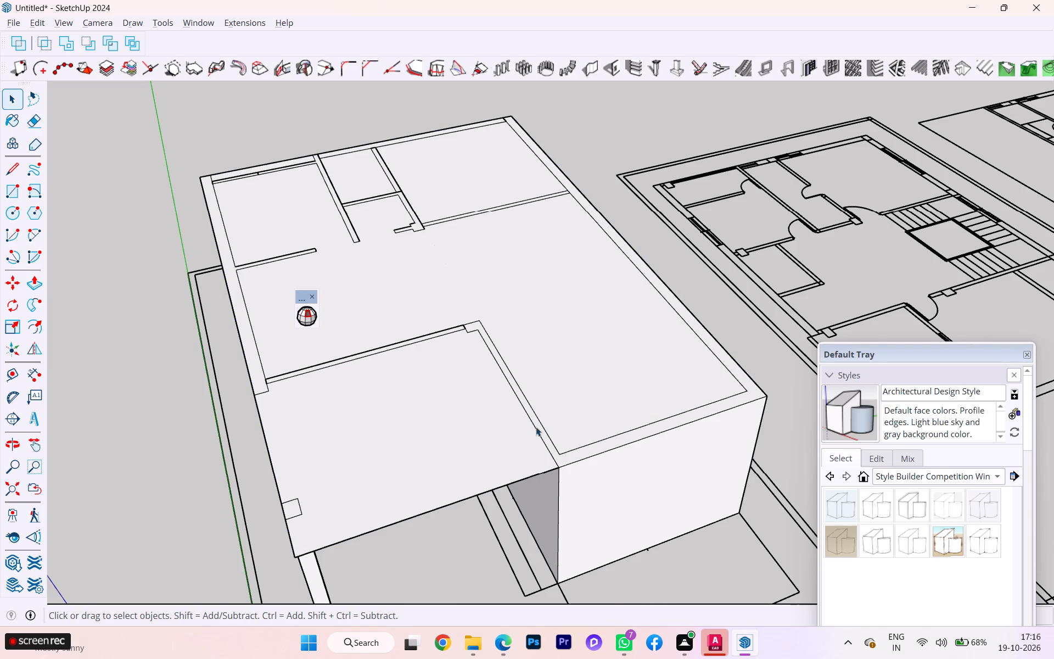
Examine which areas the new slab face covers around the front corner and the entrance wall tops.
scroll(532, 427, "up", 2)
scroll(532, 427, "down", 2)
scroll(532, 427, "up", 2)
scroll(532, 427, "down", 2)
scroll(532, 427, "up", 1)
scroll(529, 425, "down", 1)
scroll(529, 425, "up", 3)
left_click(506, 423)
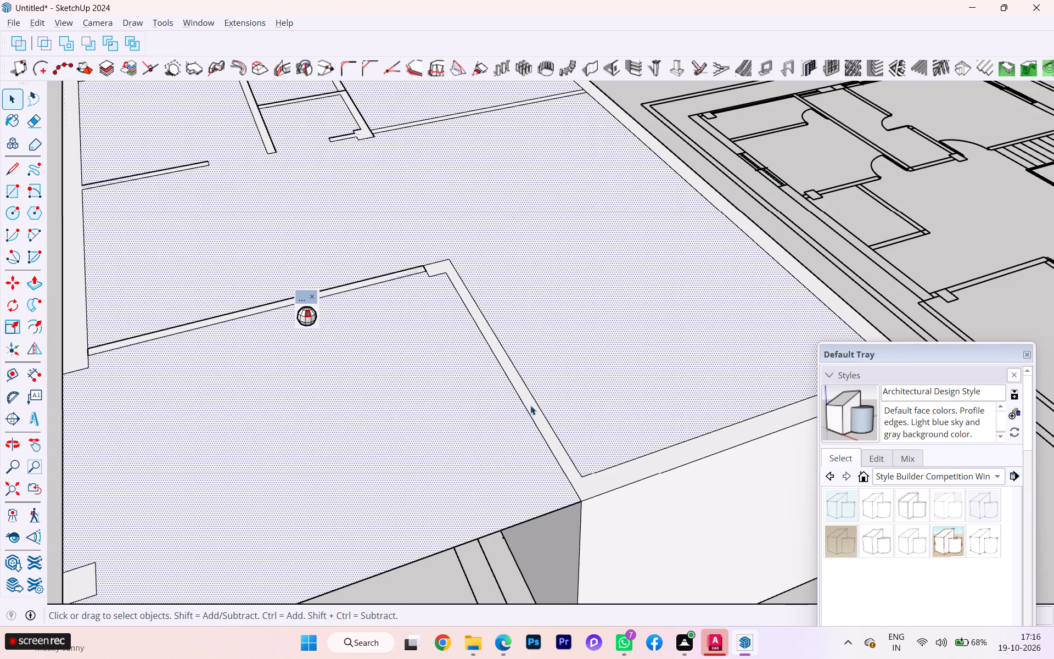
scroll(534, 405, "down", 6)
middle_click_drag(551, 415, 611, 326)
scroll(611, 326, "up", 1)
scroll(611, 326, "down", 1)
scroll(611, 326, "up", 3)
scroll(612, 326, "down", 1)
scroll(613, 325, "up", 4)
scroll(722, 276, "up", 1)
scroll(719, 280, "down", 2)
scroll(715, 284, "up", 1)
scroll(715, 286, "down", 1)
scroll(711, 289, "up", 3)
scroll(669, 304, "down", 1)
scroll(669, 304, "up", 2)
scroll(669, 304, "down", 4)
scroll(669, 304, "up", 3)
scroll(640, 319, "down", 1)
scroll(640, 319, "up", 3)
scroll(620, 331, "down", 2)
scroll(620, 331, "up", 2)
scroll(619, 332, "down", 1)
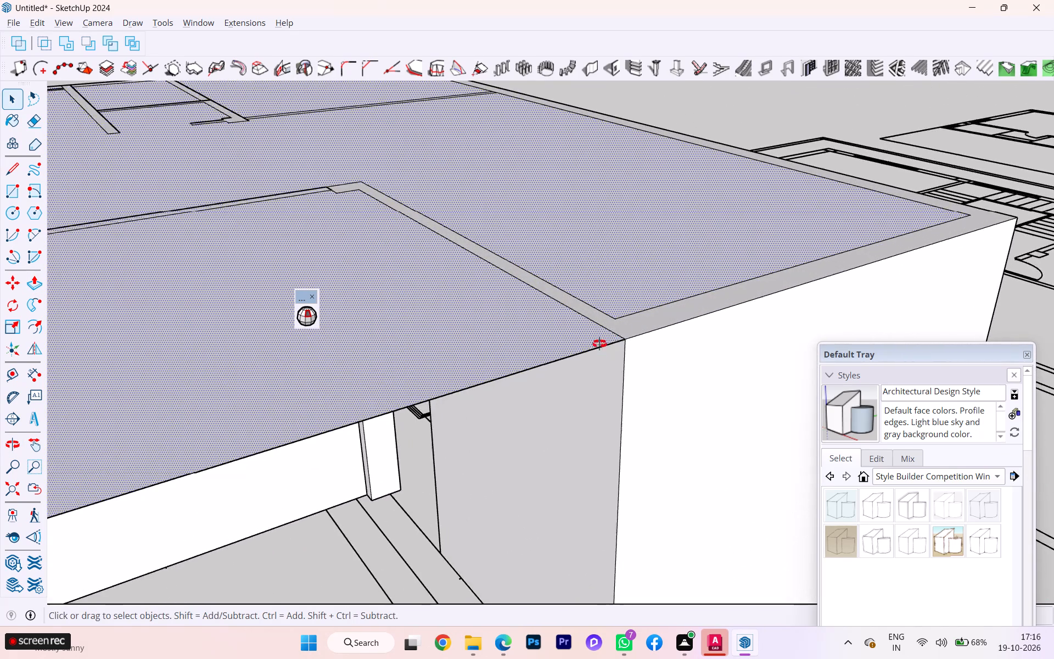
middle_click_drag(601, 343, 397, 360)
left_click(366, 329, "shift")
Examine the slab face and its boundaries around the rear room partitions and across the whole wall layout.
scroll(366, 332, "down", 4)
scroll(367, 342, "up", 4)
scroll(367, 343, "down", 7)
scroll(375, 343, "up", 1)
scroll(383, 347, "down", 3)
scroll(384, 347, "up", 2)
scroll(386, 348, "down", 2)
scroll(396, 351, "up", 1)
scroll(397, 351, "down", 7)
scroll(470, 253, "down", 2, "shift")
middle_click_drag(471, 253, 592, 367, "shift")
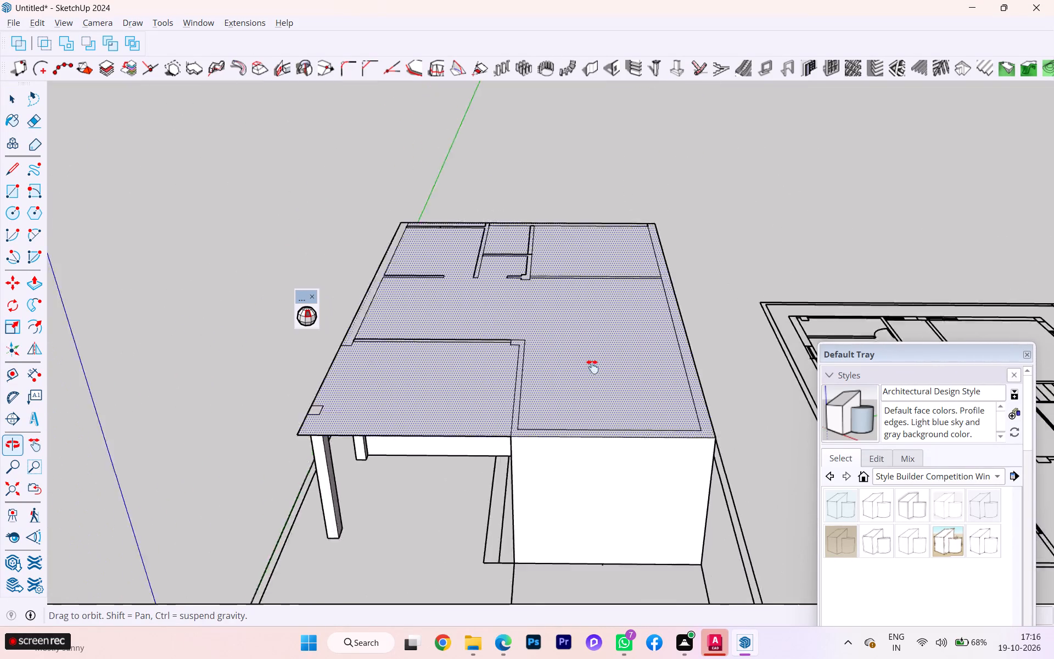
middle_click_drag(592, 367, 617, 368, "shift")
scroll(557, 267, "up", 12, "shift")
scroll(540, 263, "down", 1, "shift")
scroll(540, 263, "up", 1, "shift")
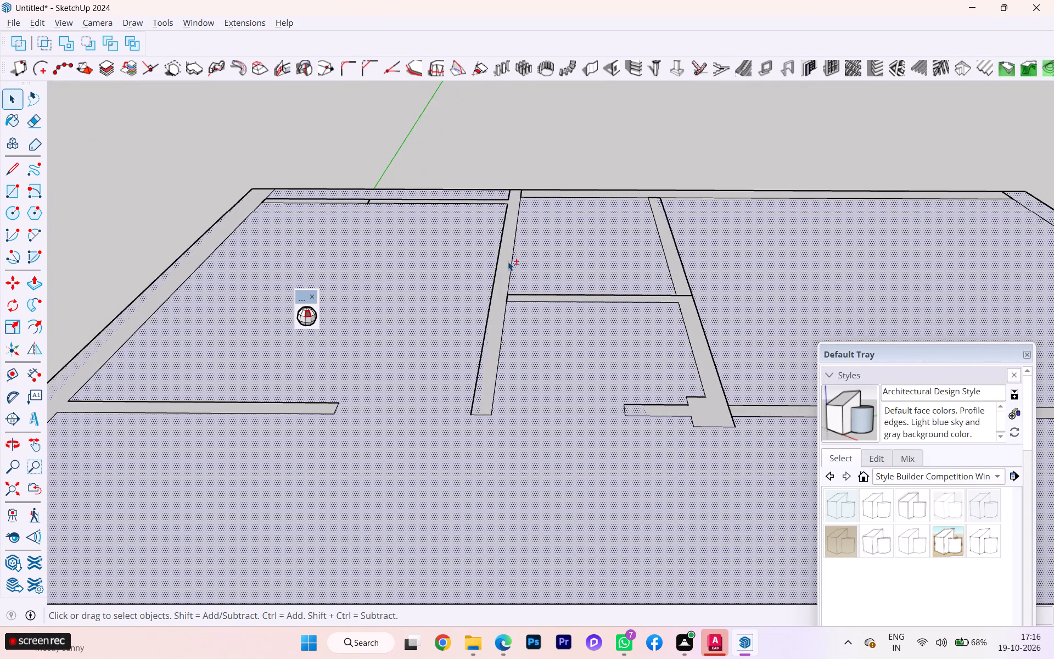
left_click(502, 265, "shift")
scroll(549, 292, "down", 1)
scroll(541, 295, "up", 1)
scroll(539, 297, "down", 1)
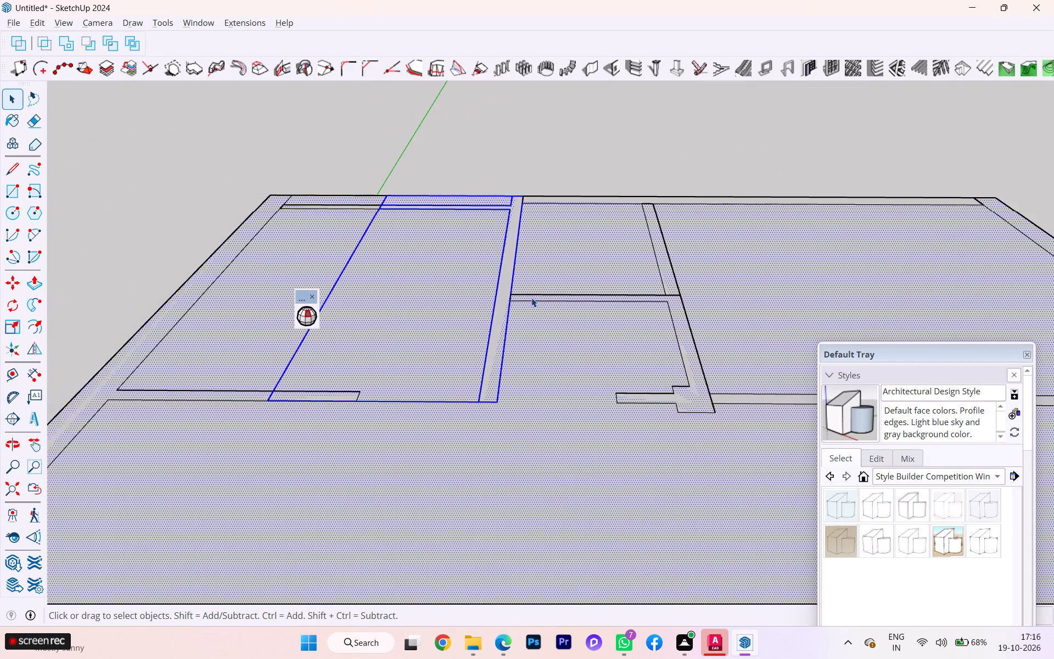
left_click(262, 160)
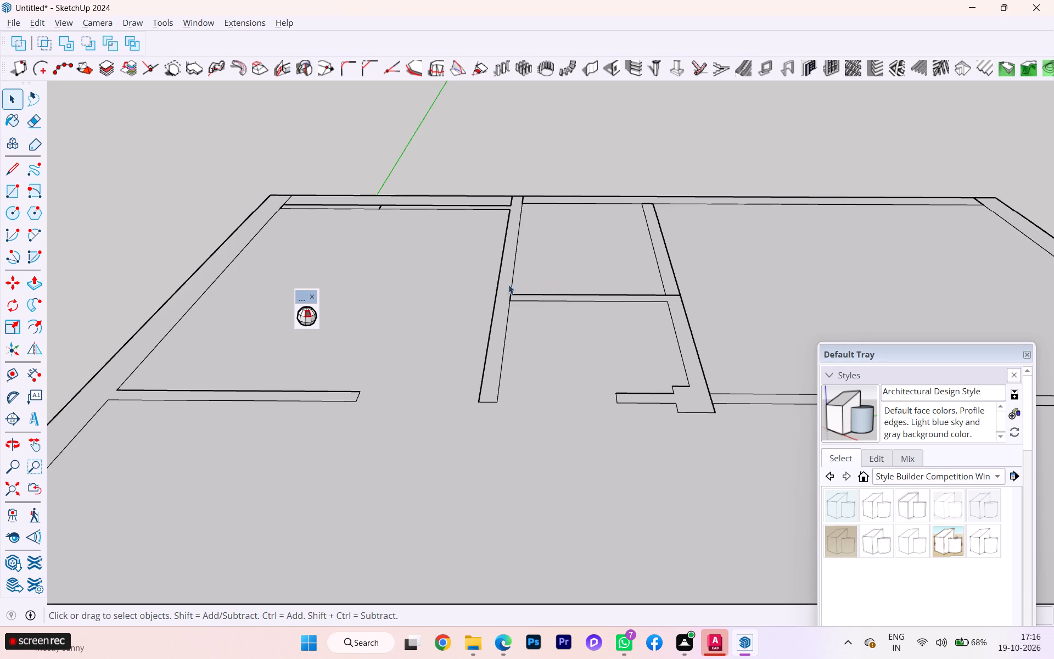
left_click(442, 313)
scroll(281, 187, "down", 1)
scroll(281, 187, "up", 1)
scroll(281, 187, "down", 2)
scroll(281, 187, "up", 2)
scroll(281, 187, "down", 1)
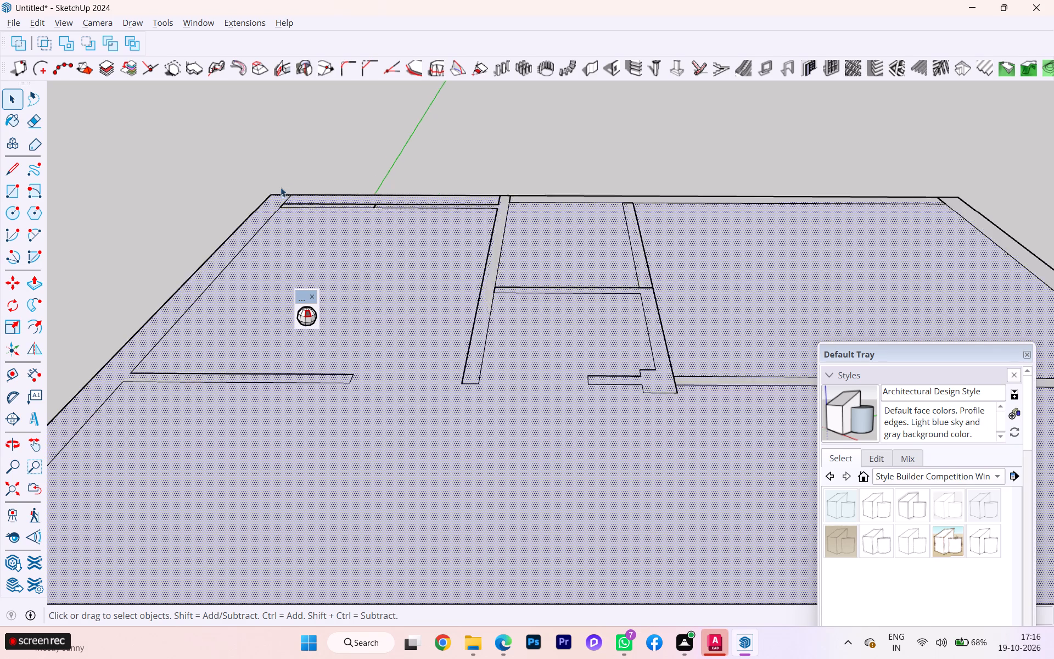
scroll(281, 187, "down", 1)
scroll(534, 278, "down", 1)
left_click(659, 328, "shift")
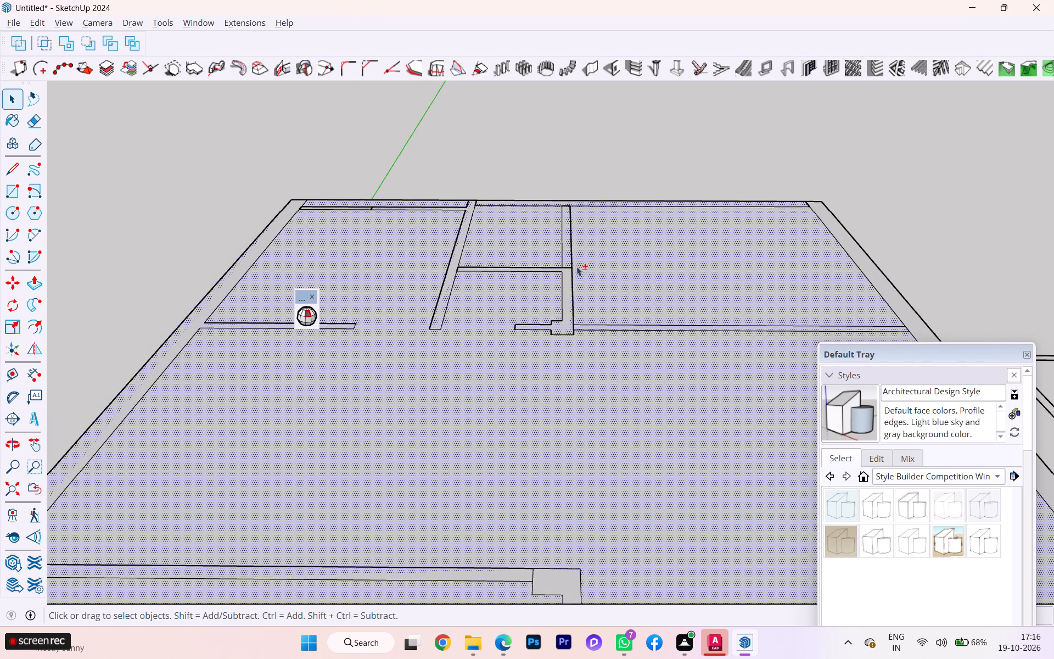
scroll(576, 266, "down", 1, "shift")
scroll(576, 266, "up", 2, "shift")
scroll(576, 266, "down", 1, "shift")
scroll(576, 266, "up", 2, "shift")
scroll(576, 266, "down", 2, "shift")
left_click(563, 498, "shift")
scroll(422, 342, "down", 1)
scroll(421, 341, "up", 2)
scroll(417, 338, "down", 1)
scroll(409, 331, "up", 3)
scroll(403, 326, "down", 4)
scroll(384, 310, "up", 1)
scroll(384, 310, "down", 6)
scroll(398, 314, "up", 2)
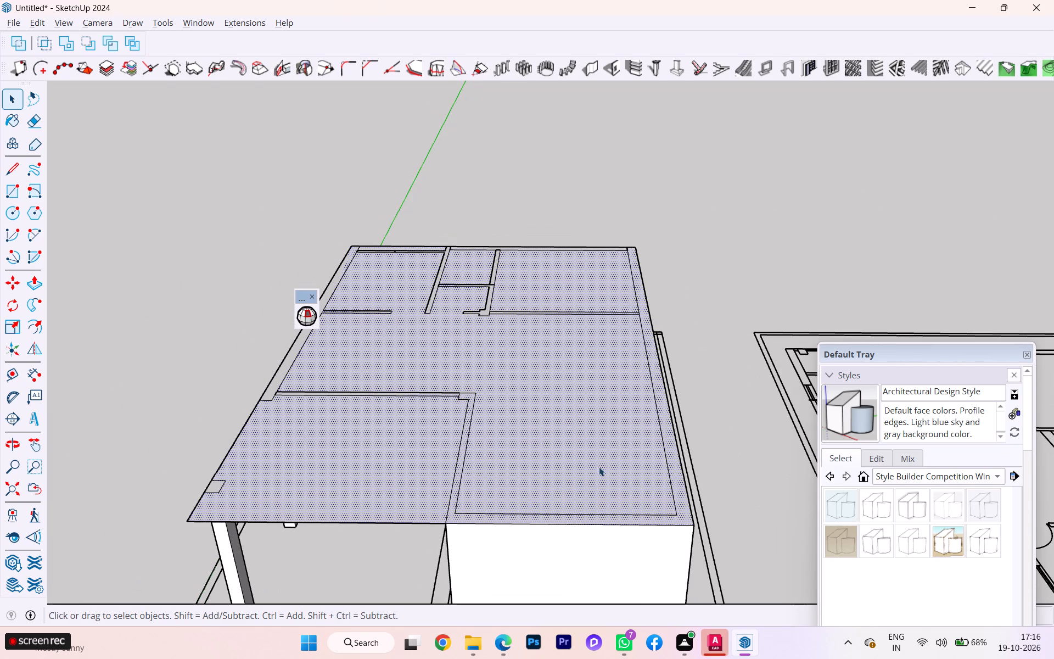
scroll(236, 485, "up", 2, "ctrl")
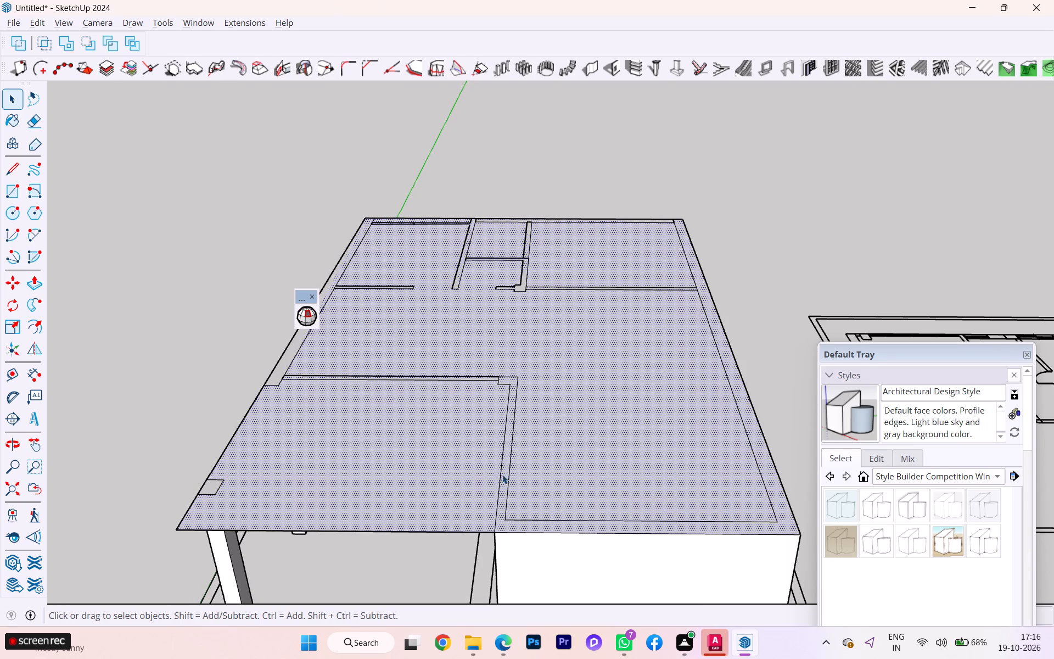
Push/Pull the large slab face over the rooms and porch upward by 6.
key("p")
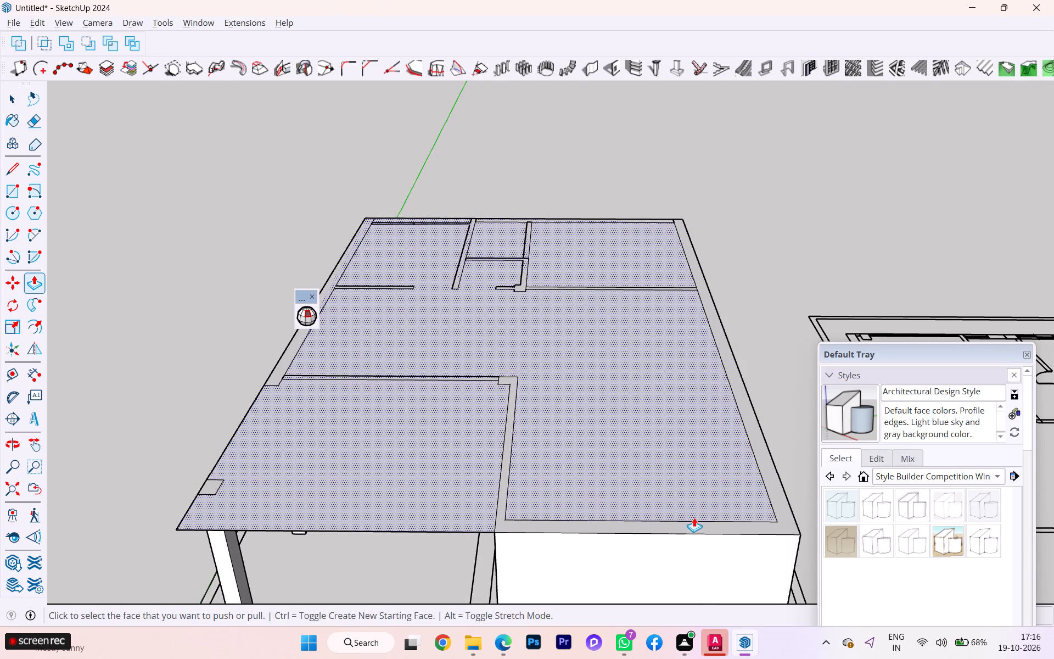
left_click(701, 506)
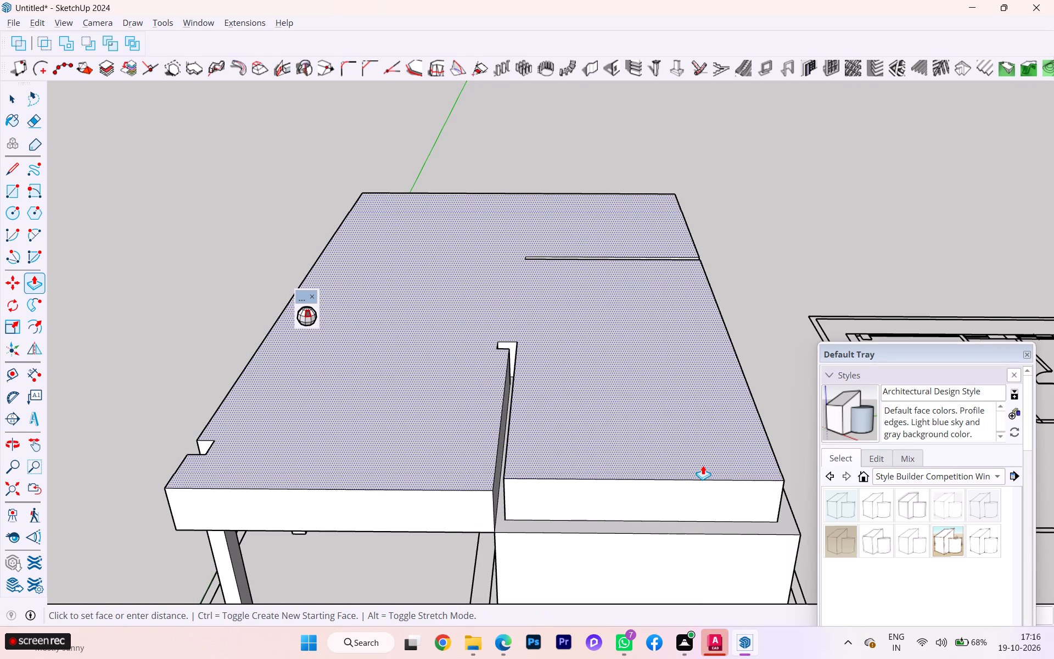
key("6")
key("Return")
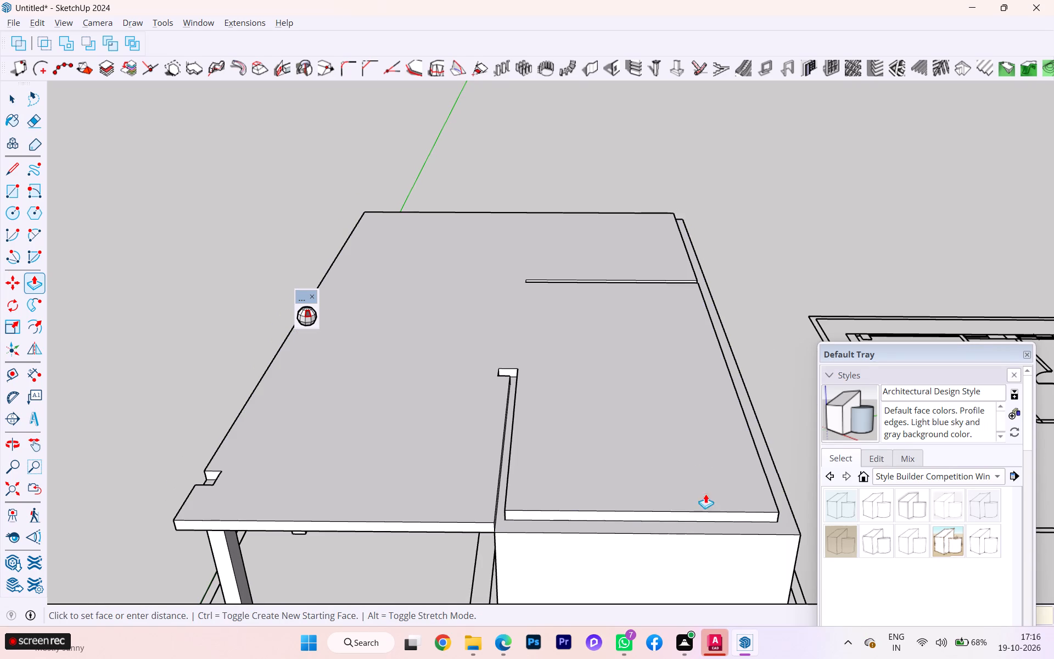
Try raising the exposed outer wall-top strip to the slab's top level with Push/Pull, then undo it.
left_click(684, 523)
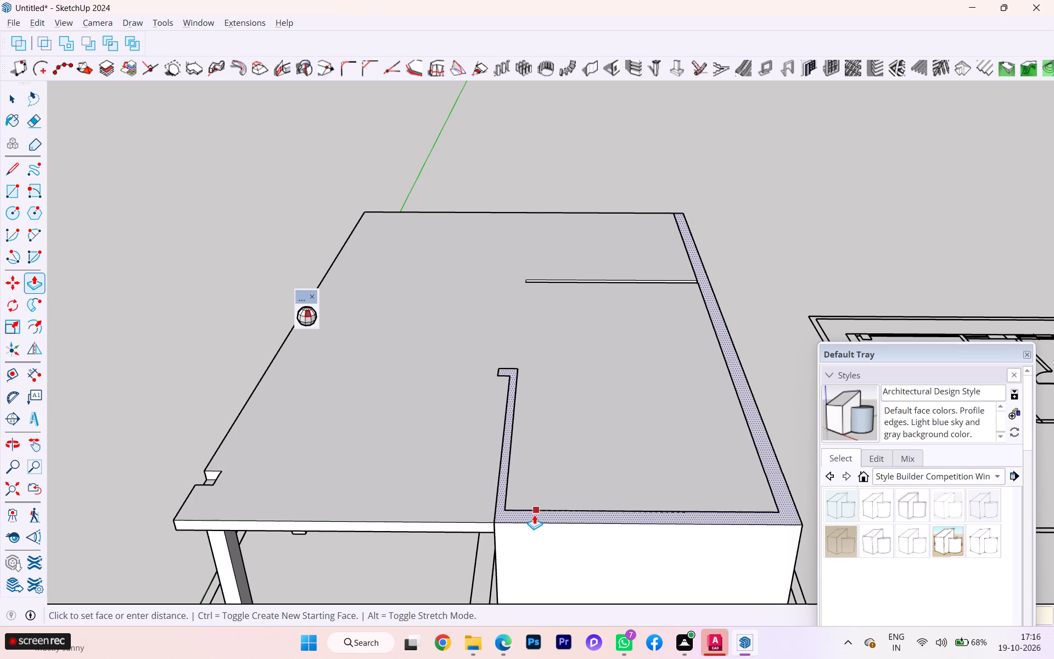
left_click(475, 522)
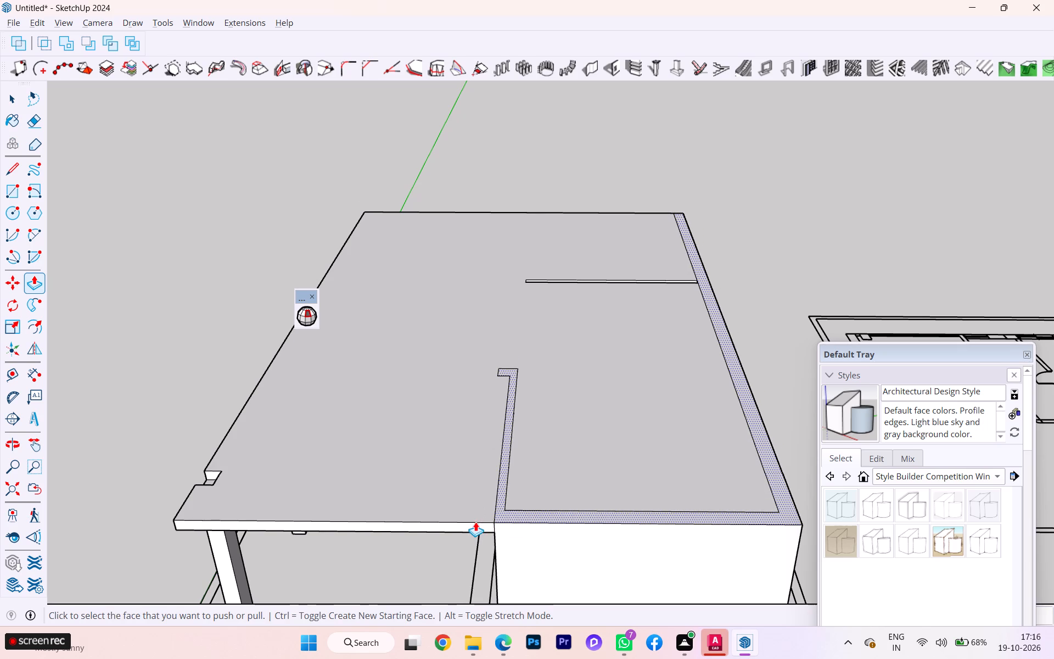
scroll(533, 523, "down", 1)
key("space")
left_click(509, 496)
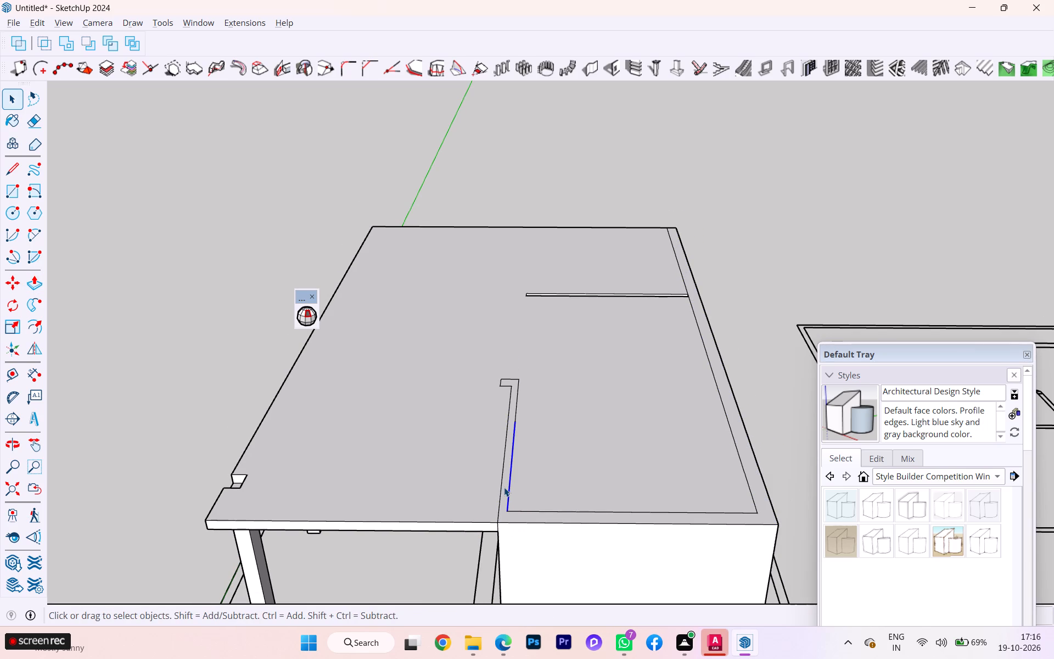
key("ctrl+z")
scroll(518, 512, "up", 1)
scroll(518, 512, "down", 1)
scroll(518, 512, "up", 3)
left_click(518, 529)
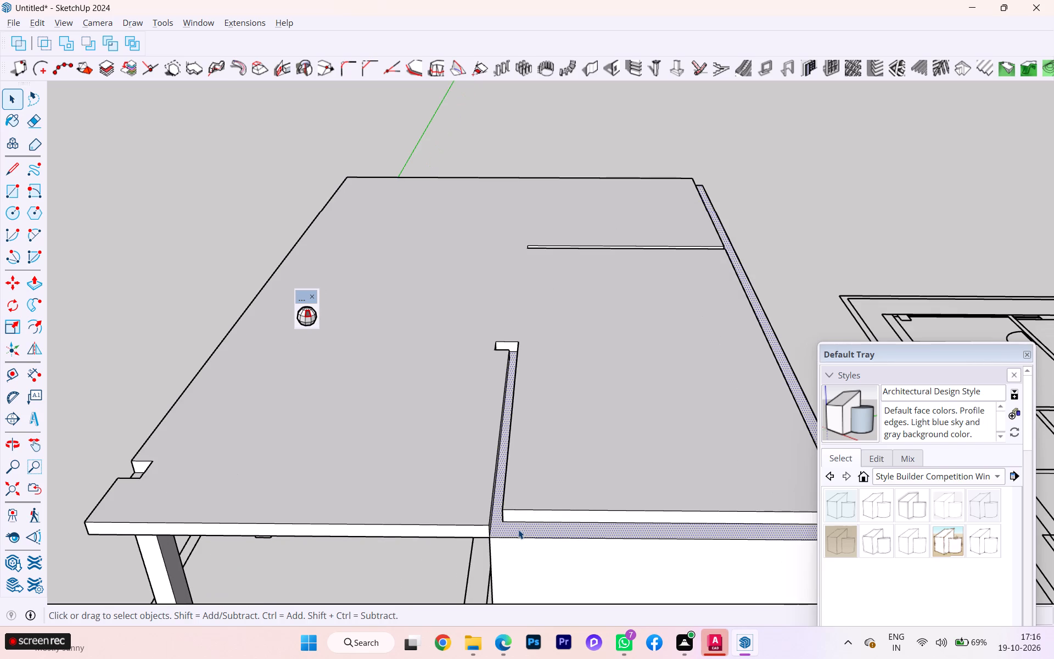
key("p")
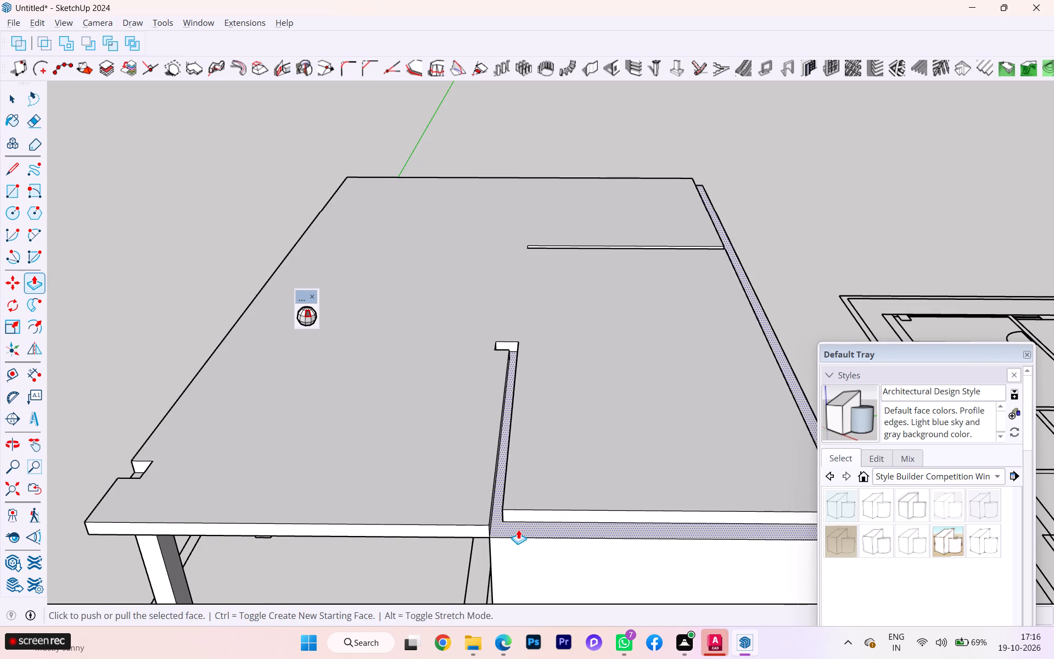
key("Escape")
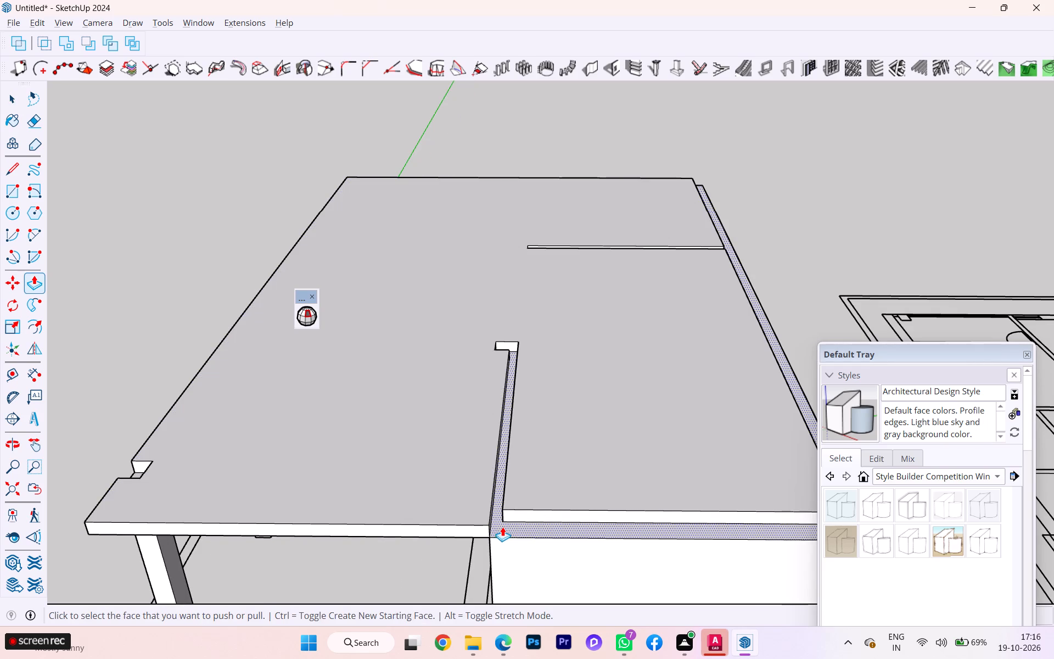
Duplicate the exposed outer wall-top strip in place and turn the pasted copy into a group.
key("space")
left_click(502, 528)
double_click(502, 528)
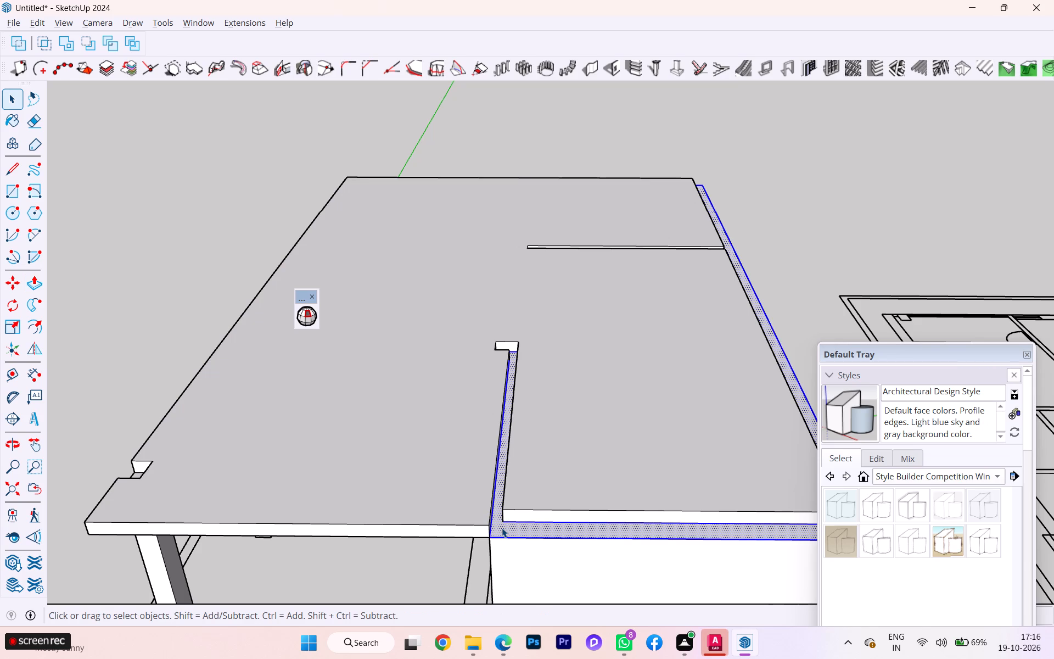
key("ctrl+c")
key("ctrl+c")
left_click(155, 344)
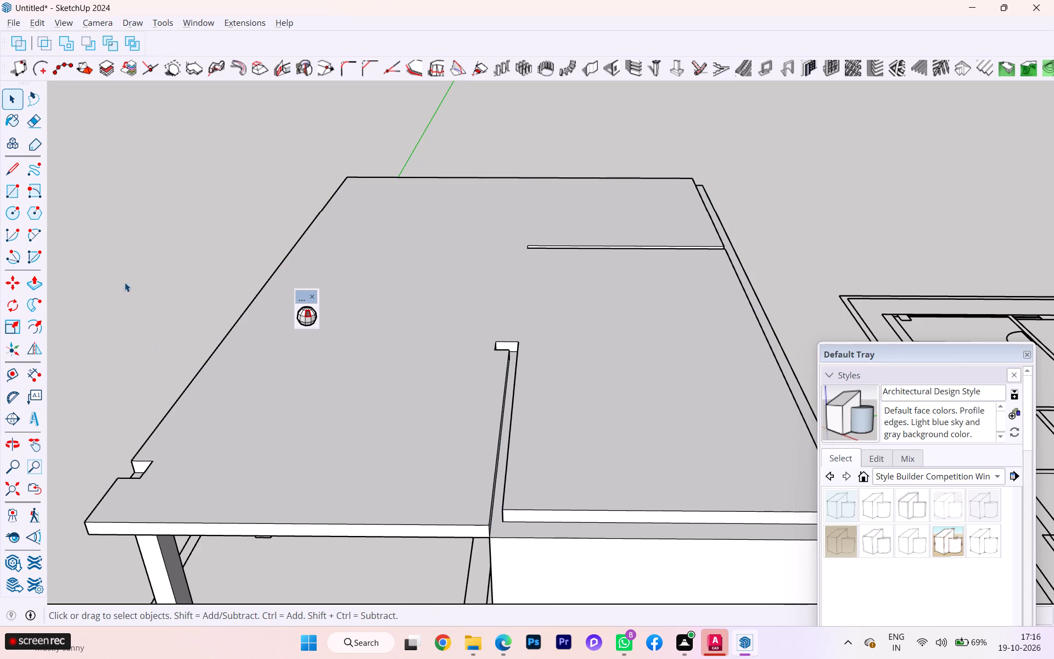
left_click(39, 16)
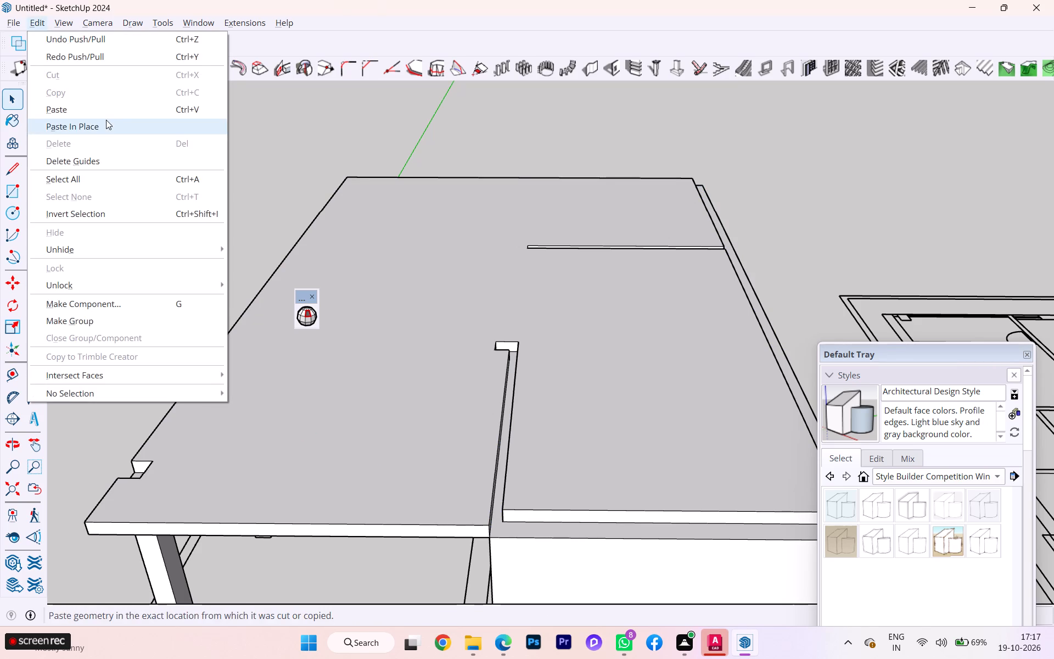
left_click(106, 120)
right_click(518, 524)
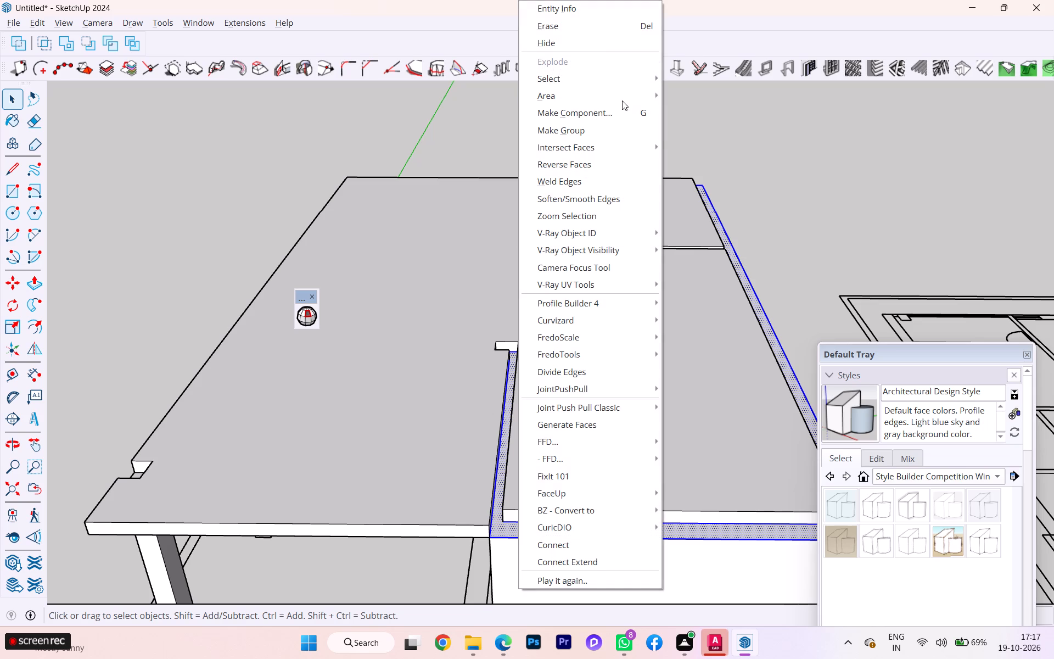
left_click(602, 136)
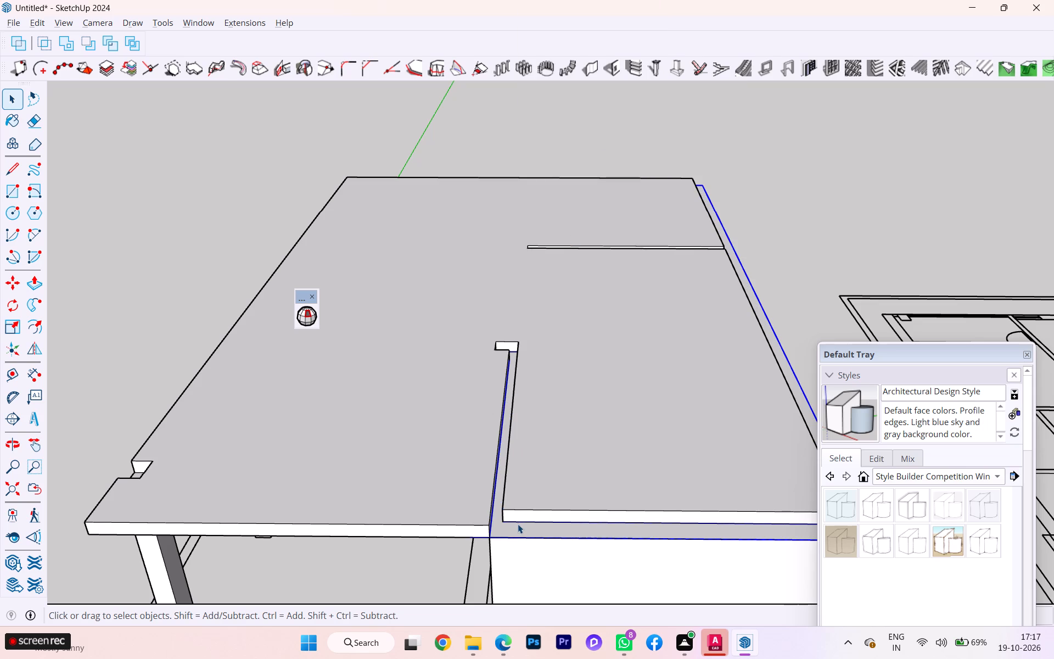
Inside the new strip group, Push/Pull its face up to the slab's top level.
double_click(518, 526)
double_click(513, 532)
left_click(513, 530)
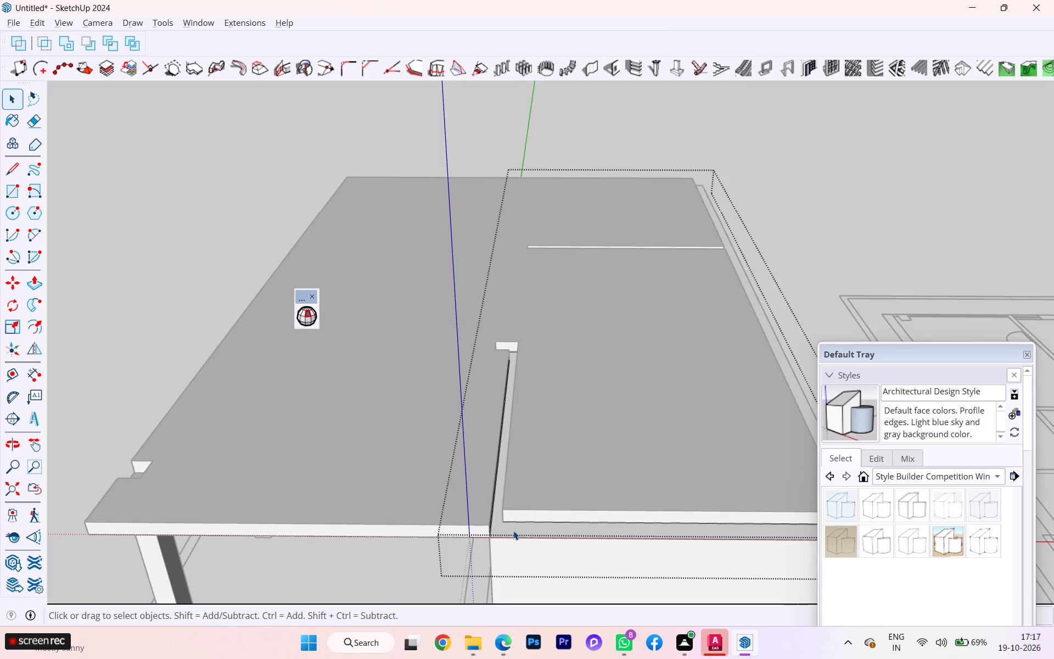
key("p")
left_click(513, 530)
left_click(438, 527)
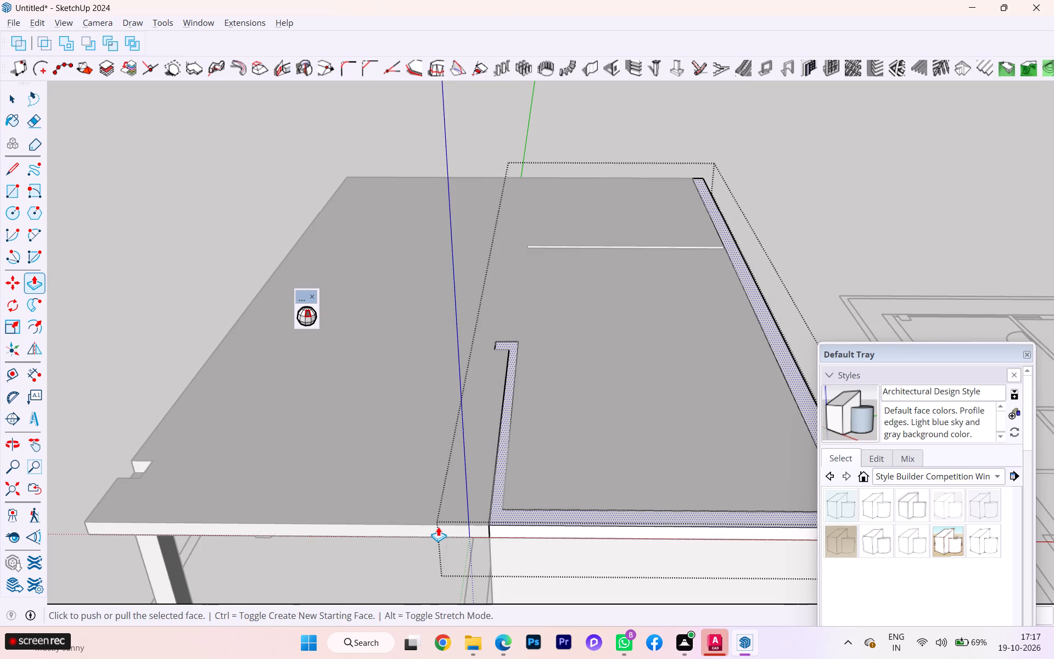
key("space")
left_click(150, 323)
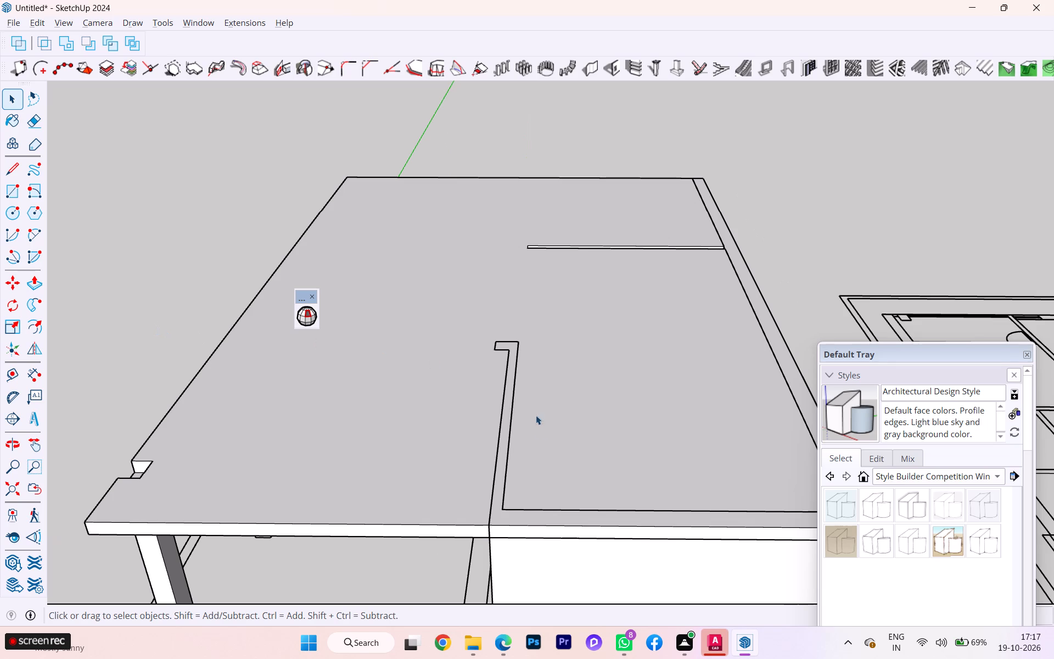
Examine which faces and edges belong to the slab and which to the raised strip group.
left_click(518, 445)
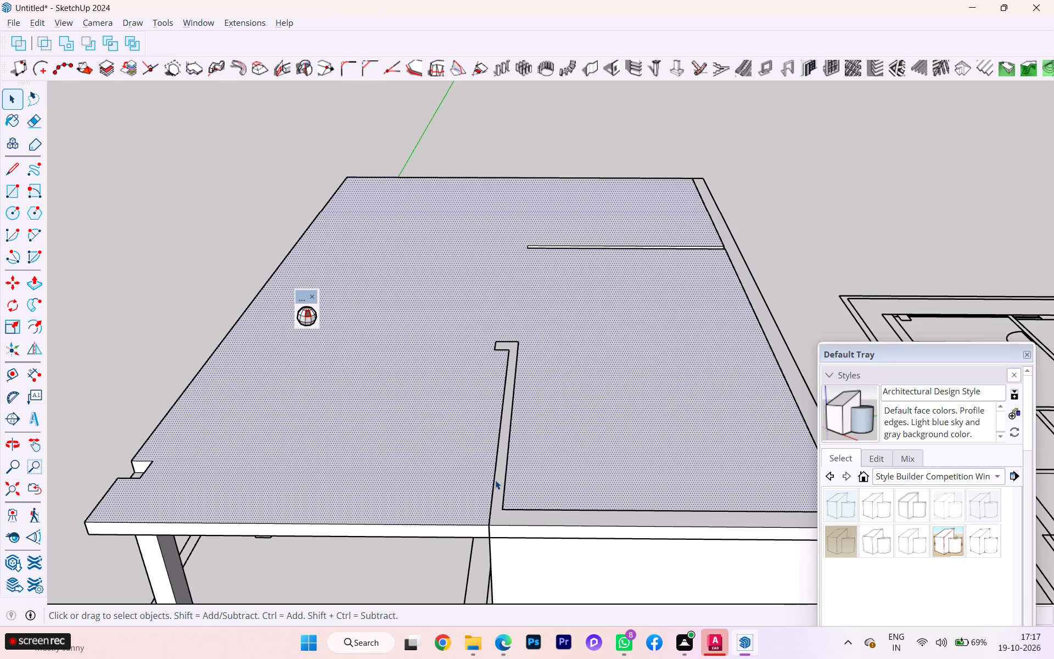
left_click(495, 474, "ctrl")
left_click(505, 465, "ctrl")
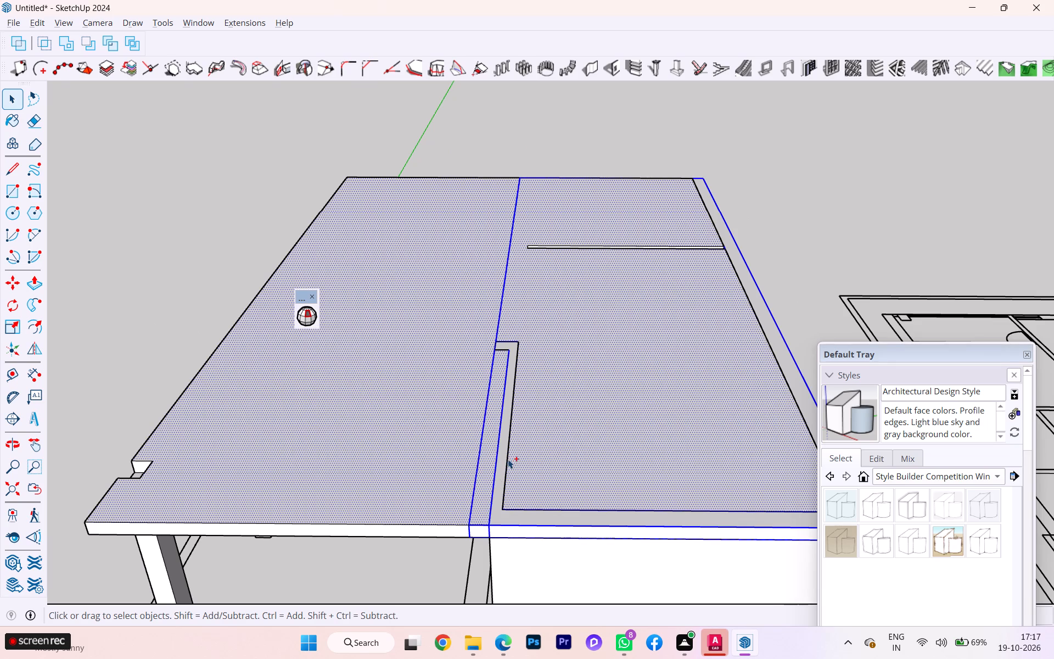
left_click(447, 437)
double_click(568, 402)
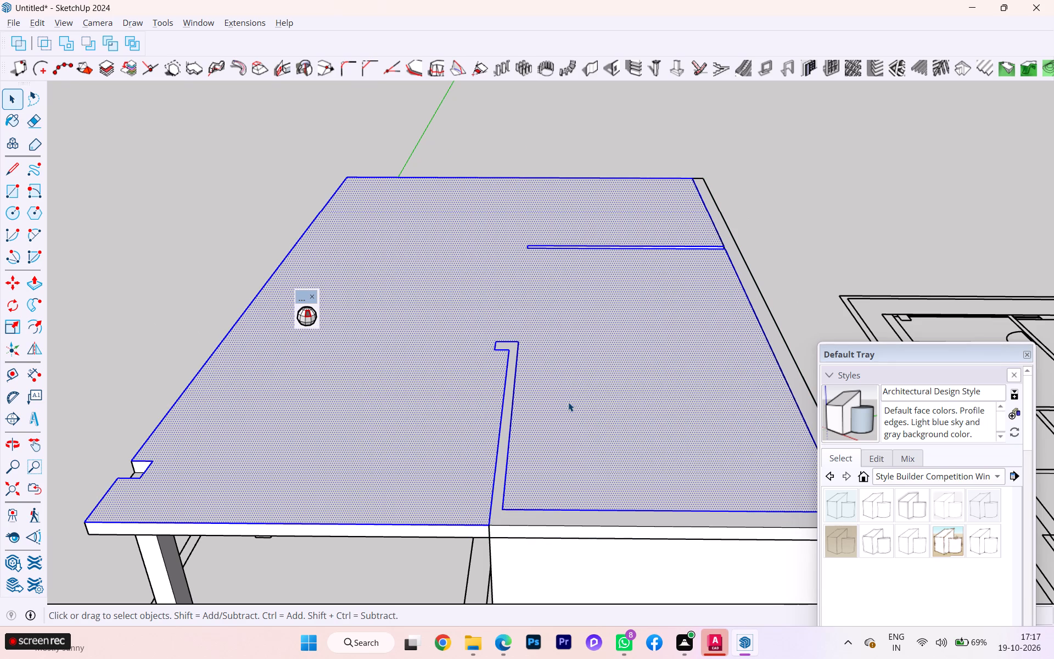
triple_click(568, 402)
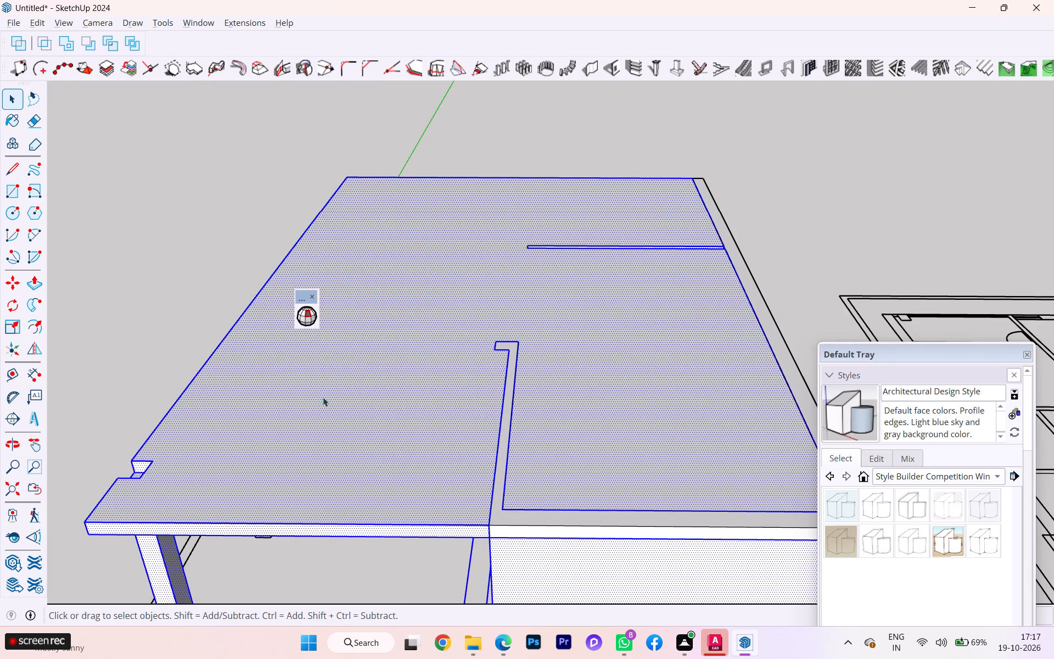
left_click(156, 339)
Undo the strip extrusion, its group and pasted copy, and the slab over the rooms and porch.
key("ctrl+z")
key("ctrl+z")
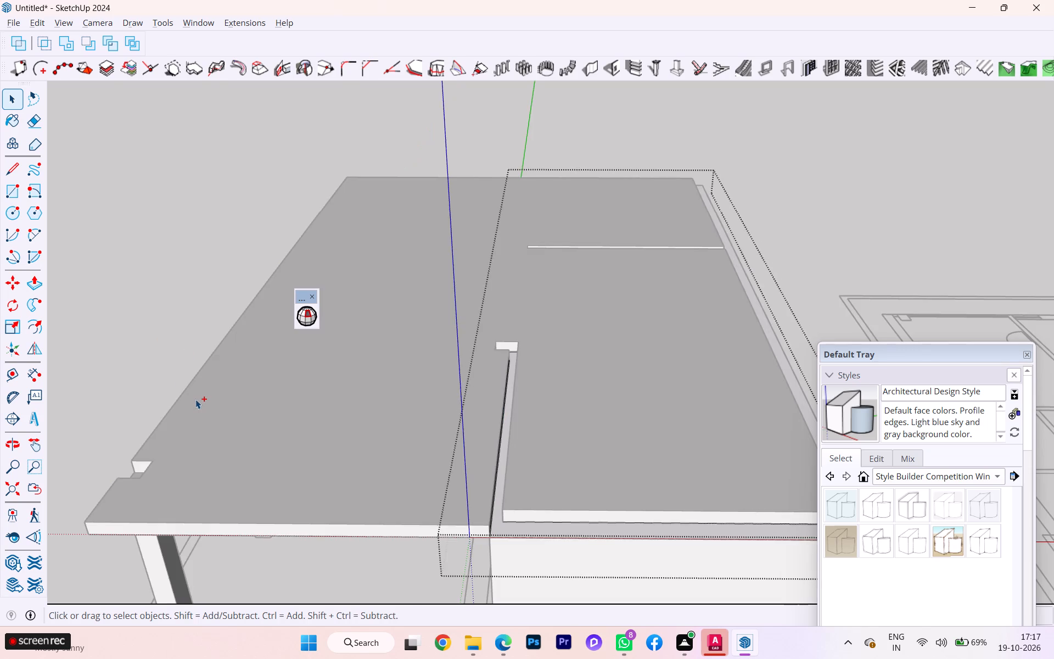
key("ctrl+z")
key("ctrl+z")
key("ctrl+z")
key("ctrl+z")
key("ctrl+z")
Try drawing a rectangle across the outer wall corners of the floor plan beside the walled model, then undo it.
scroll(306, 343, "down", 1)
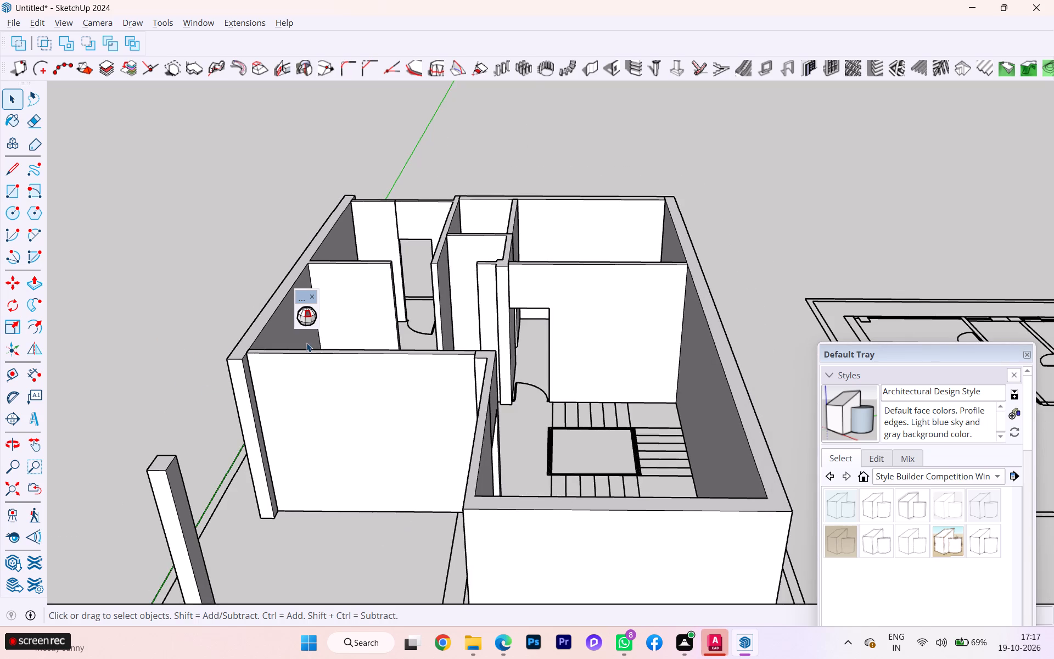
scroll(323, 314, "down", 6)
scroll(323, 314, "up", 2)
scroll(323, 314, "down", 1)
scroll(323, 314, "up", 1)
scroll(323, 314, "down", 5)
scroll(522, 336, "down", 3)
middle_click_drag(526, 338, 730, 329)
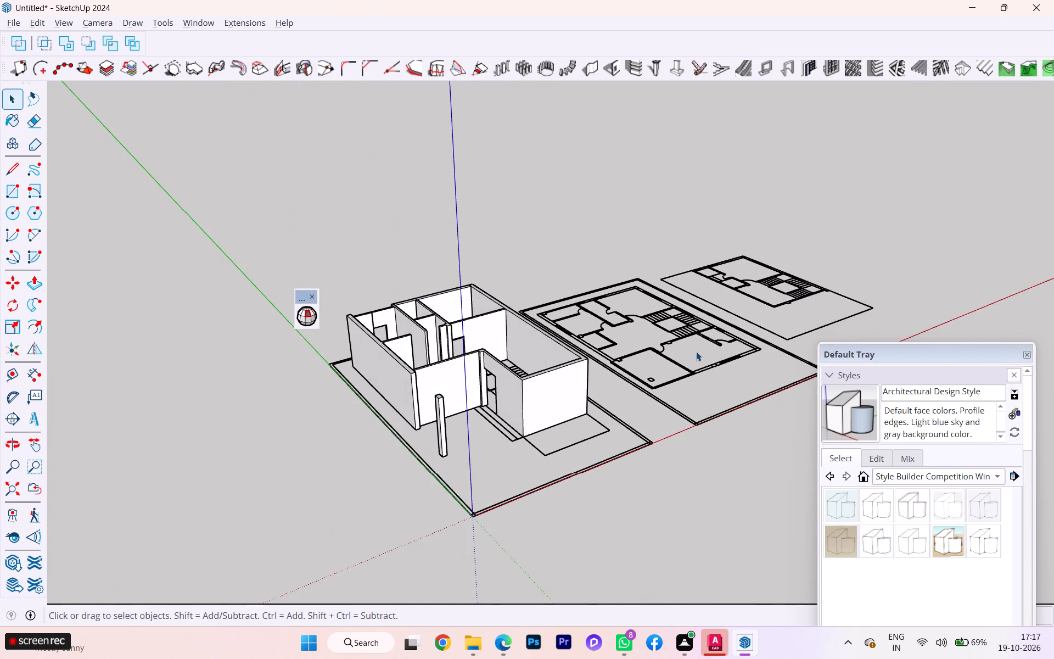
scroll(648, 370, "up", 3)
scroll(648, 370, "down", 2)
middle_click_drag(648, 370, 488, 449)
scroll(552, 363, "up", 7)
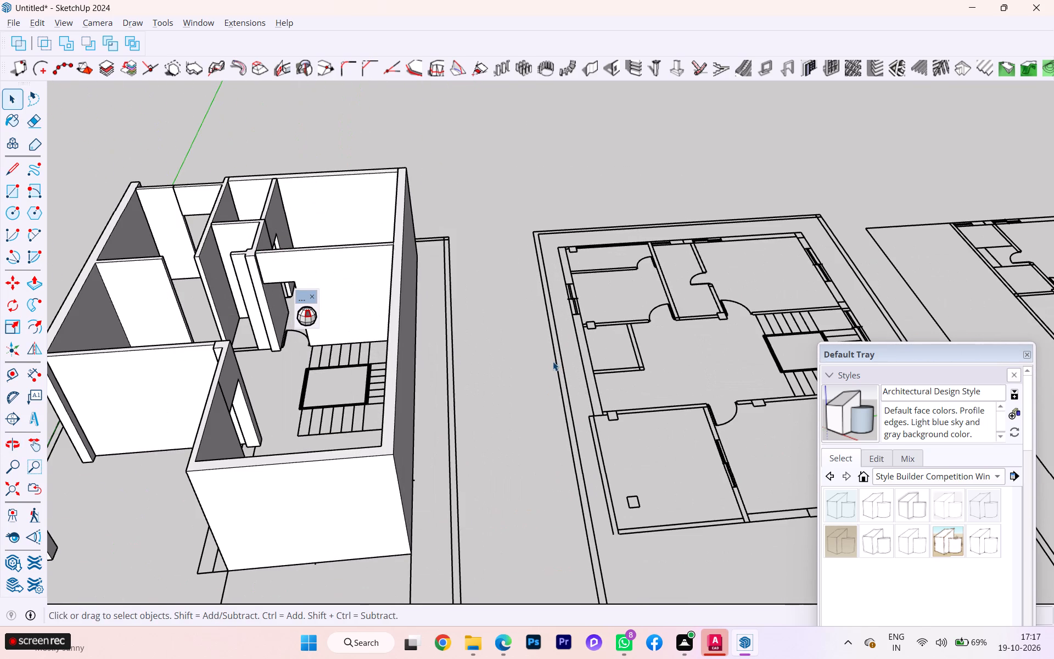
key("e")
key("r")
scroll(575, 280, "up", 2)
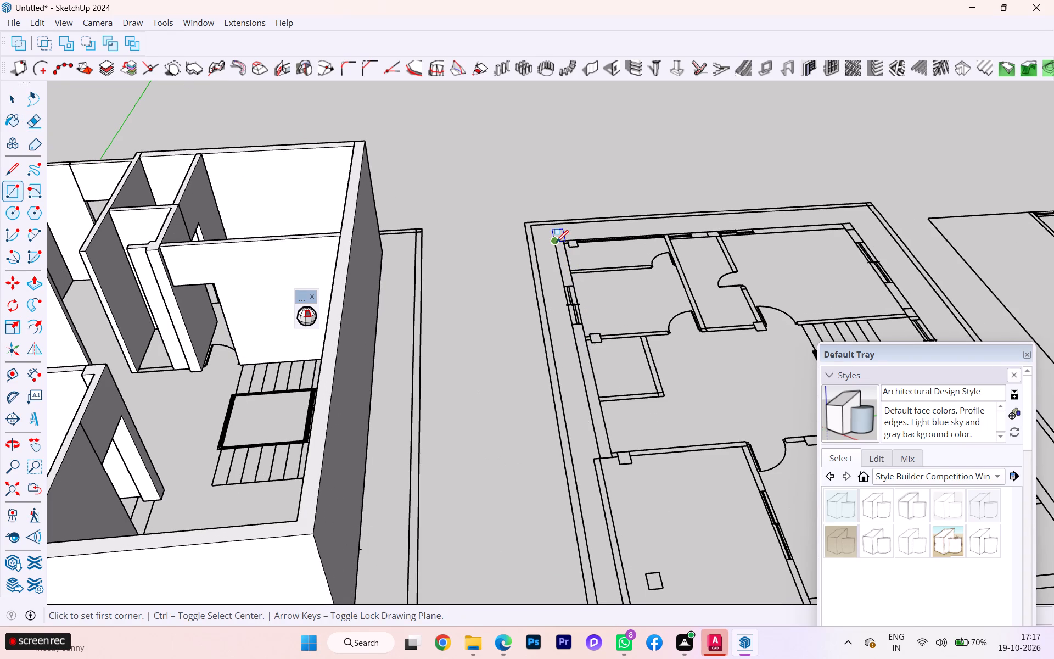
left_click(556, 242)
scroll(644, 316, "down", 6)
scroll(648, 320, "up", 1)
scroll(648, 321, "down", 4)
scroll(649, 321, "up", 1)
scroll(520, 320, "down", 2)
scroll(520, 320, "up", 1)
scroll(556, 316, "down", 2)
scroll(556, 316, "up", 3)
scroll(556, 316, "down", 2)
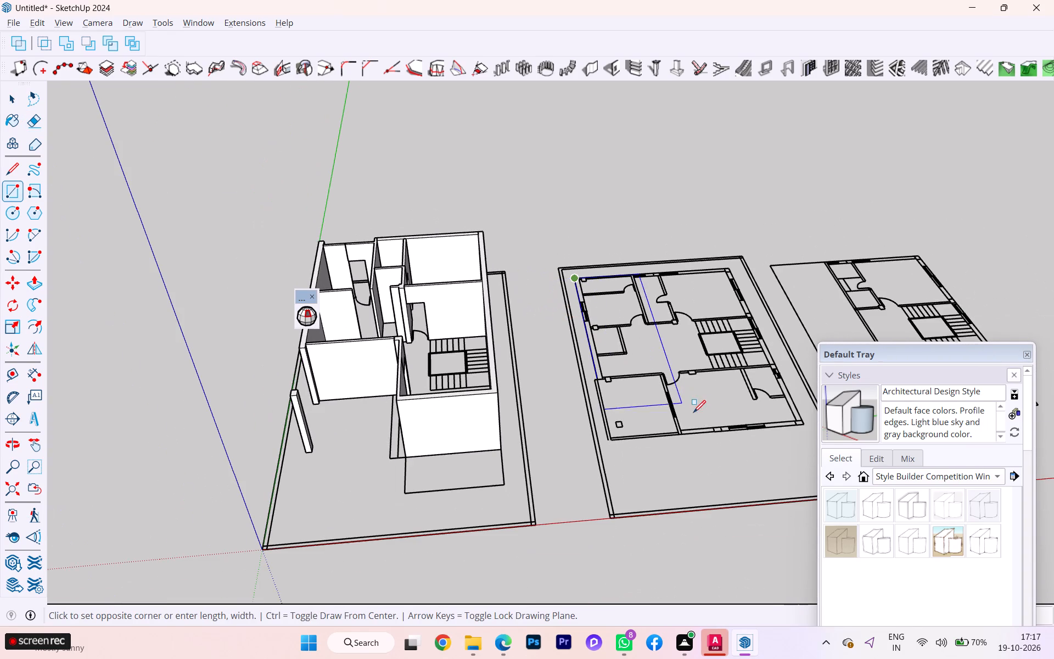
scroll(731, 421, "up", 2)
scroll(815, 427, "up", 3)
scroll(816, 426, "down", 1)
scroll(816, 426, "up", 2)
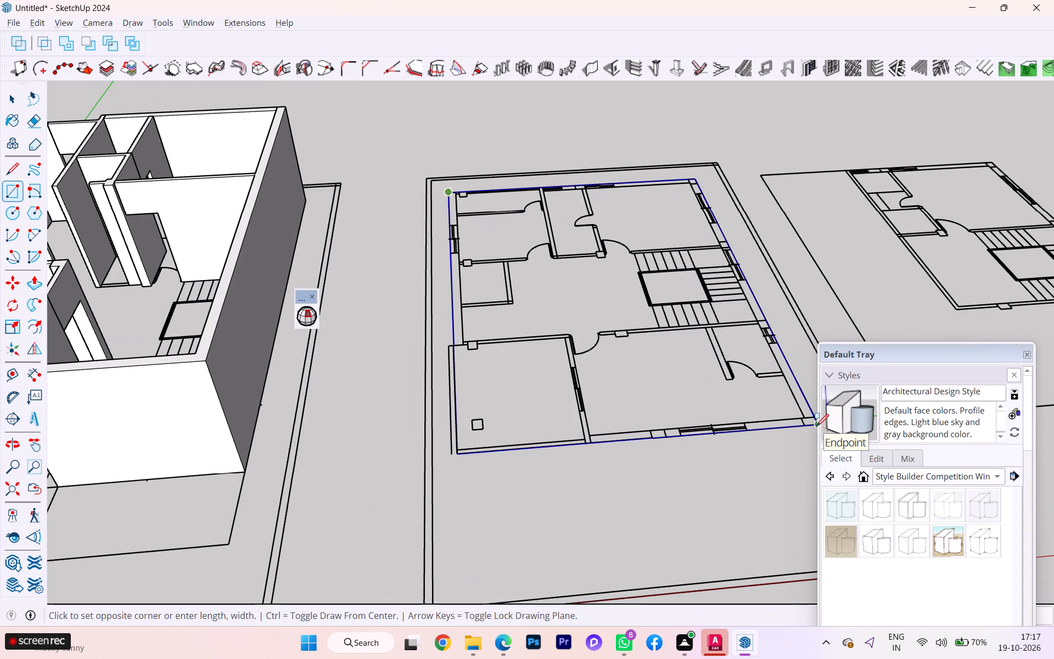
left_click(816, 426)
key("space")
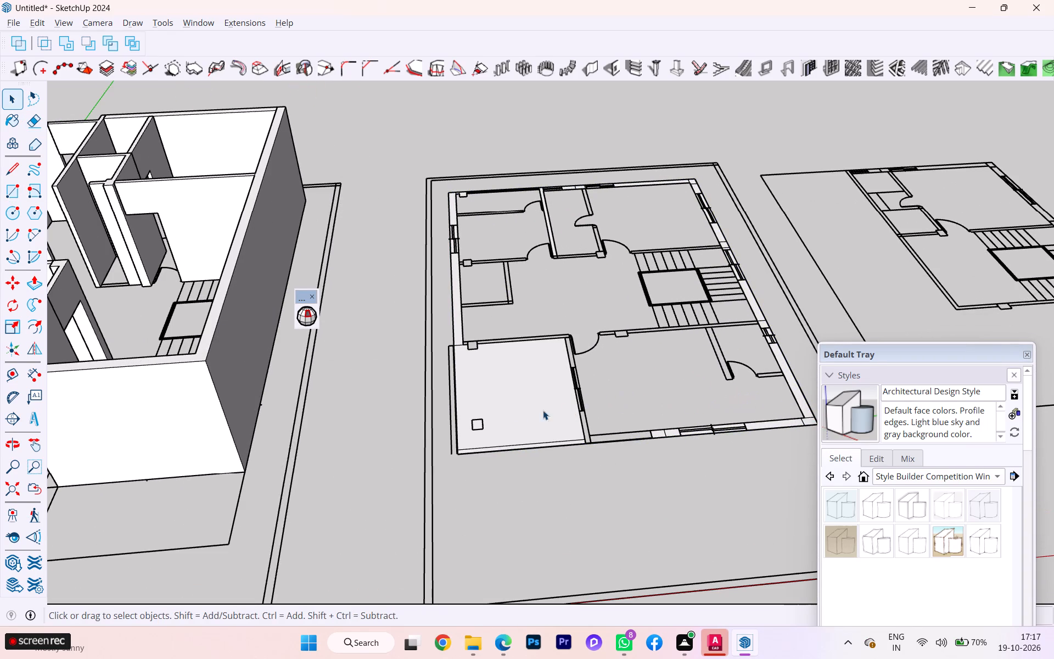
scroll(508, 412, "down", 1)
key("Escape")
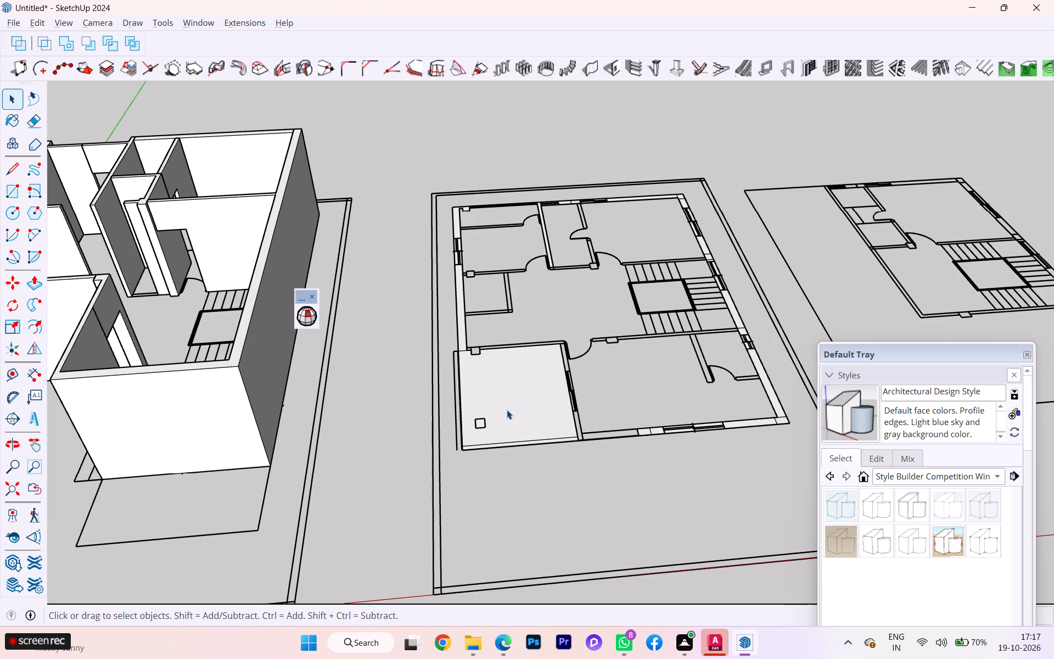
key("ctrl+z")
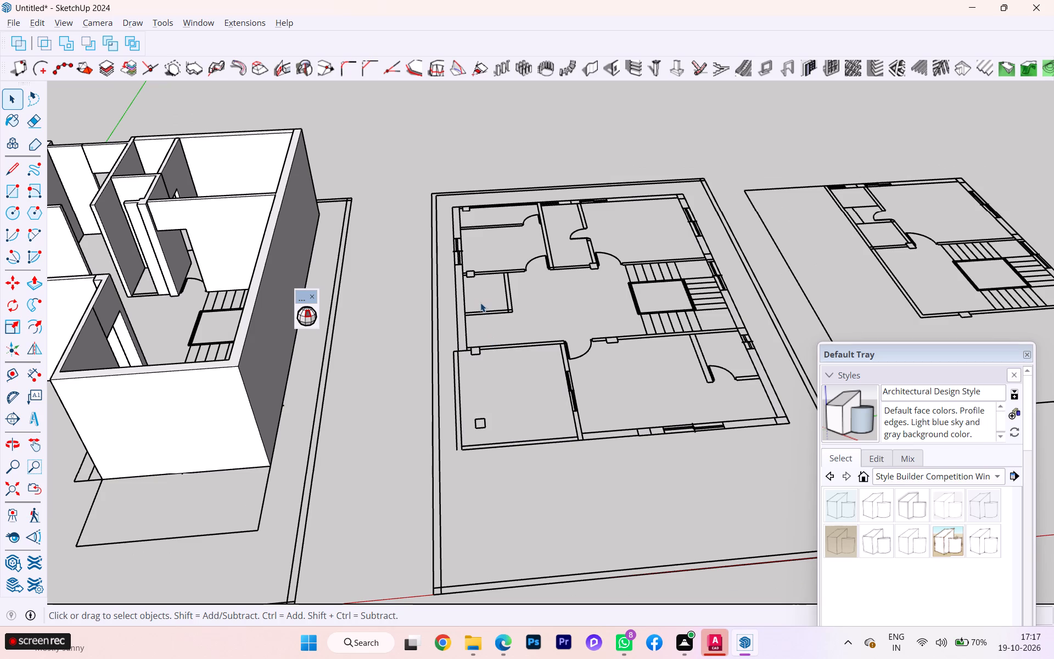
Draw a rectangle between opposite outer wall corners of the middle floor plan, from its rear corner to the front corner.
key("r")
left_click(450, 206)
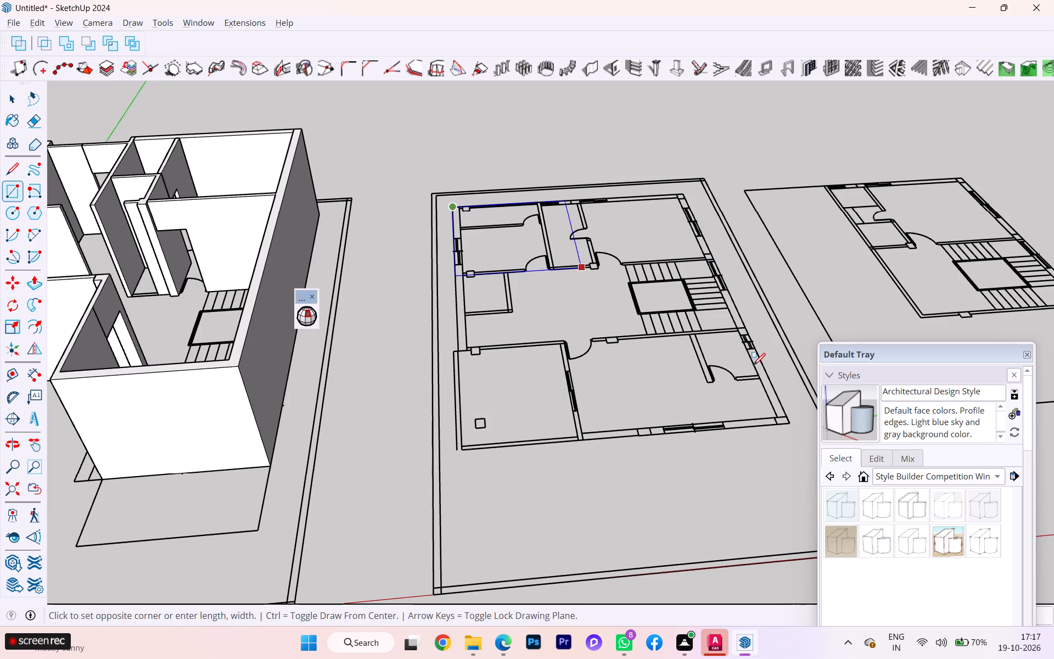
left_click(787, 427)
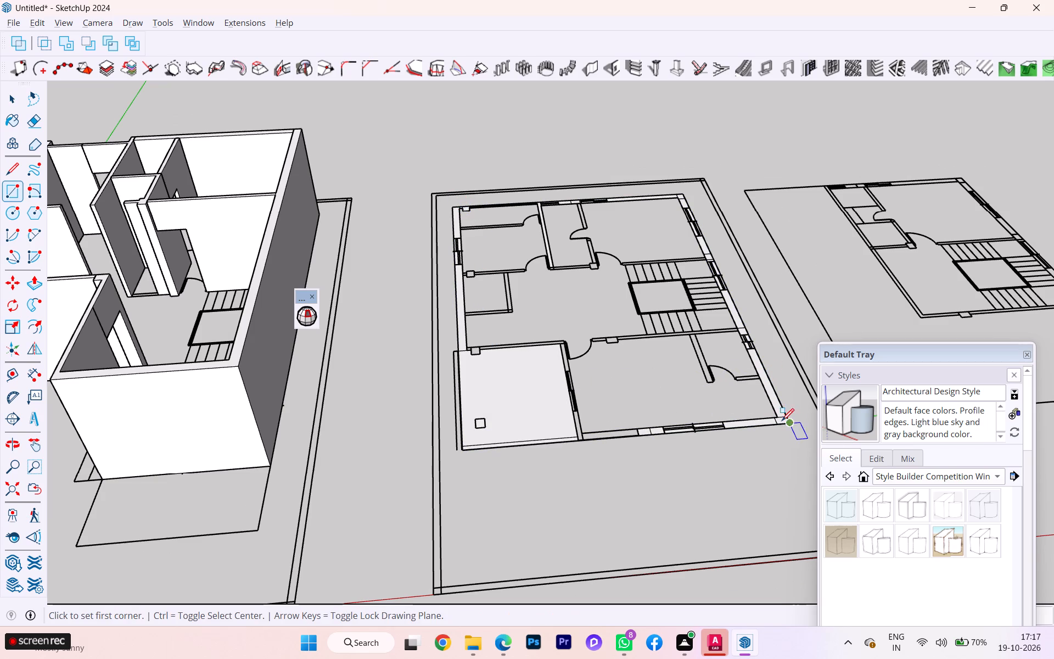
key("space")
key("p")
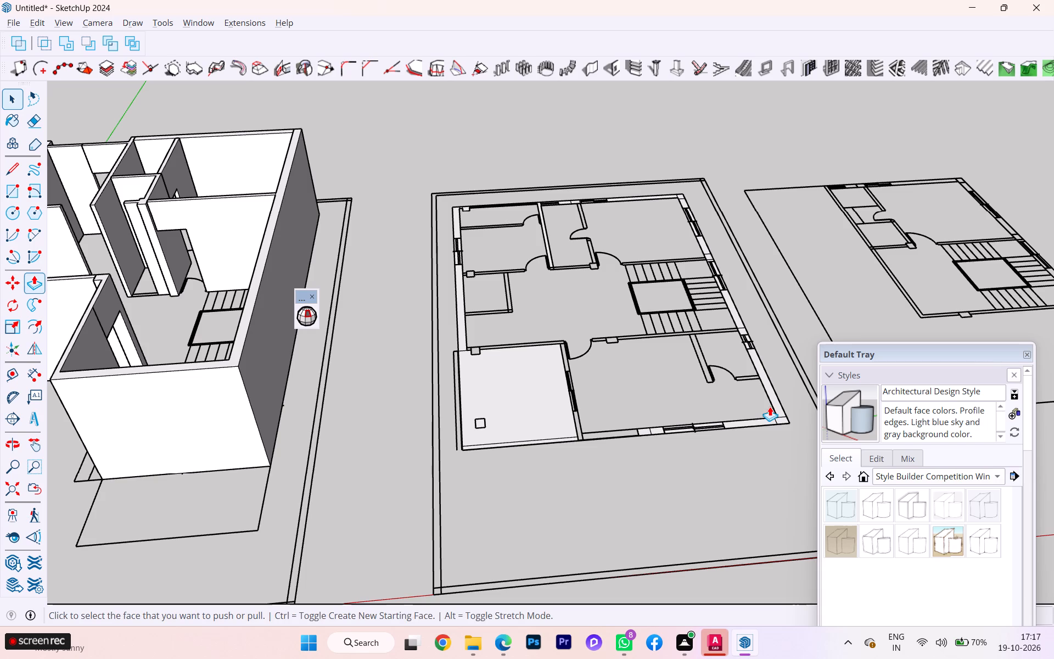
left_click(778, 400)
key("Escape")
Delete the face filling the front corner area with the small square column on the middle floor plan.
key("space")
left_click(502, 414)
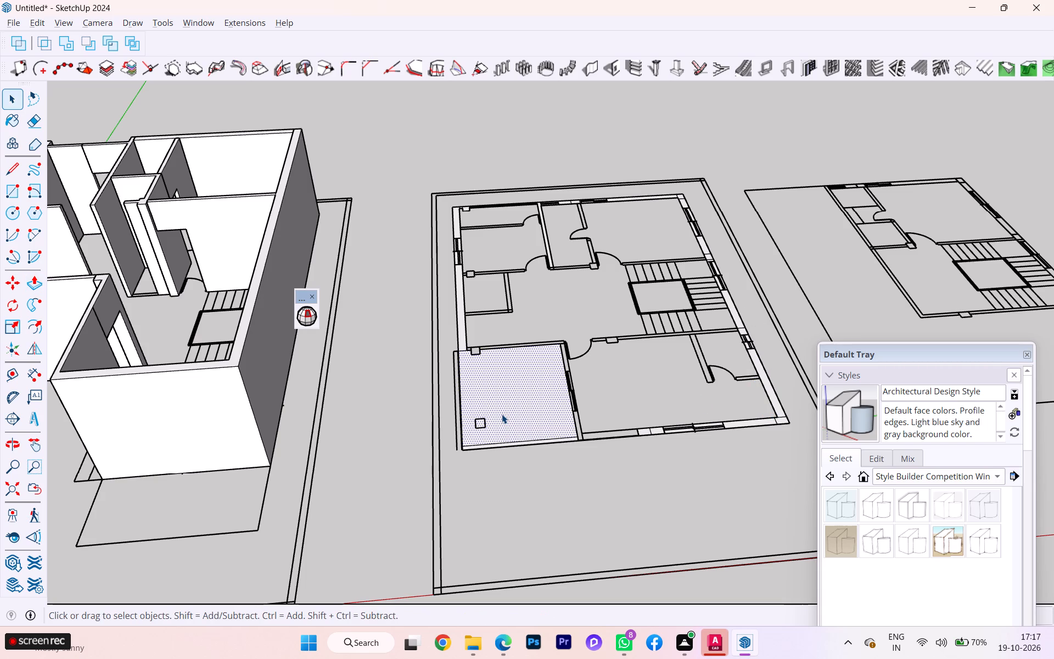
key("Delete")
scroll(502, 414, "down", 9)
scroll(502, 414, "up", 1)
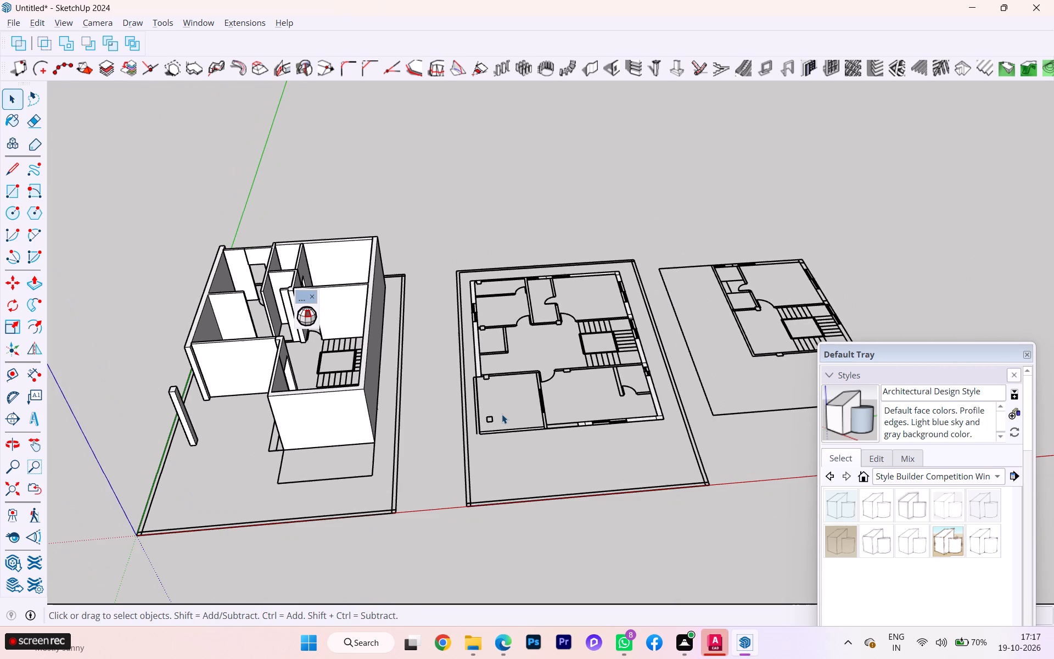
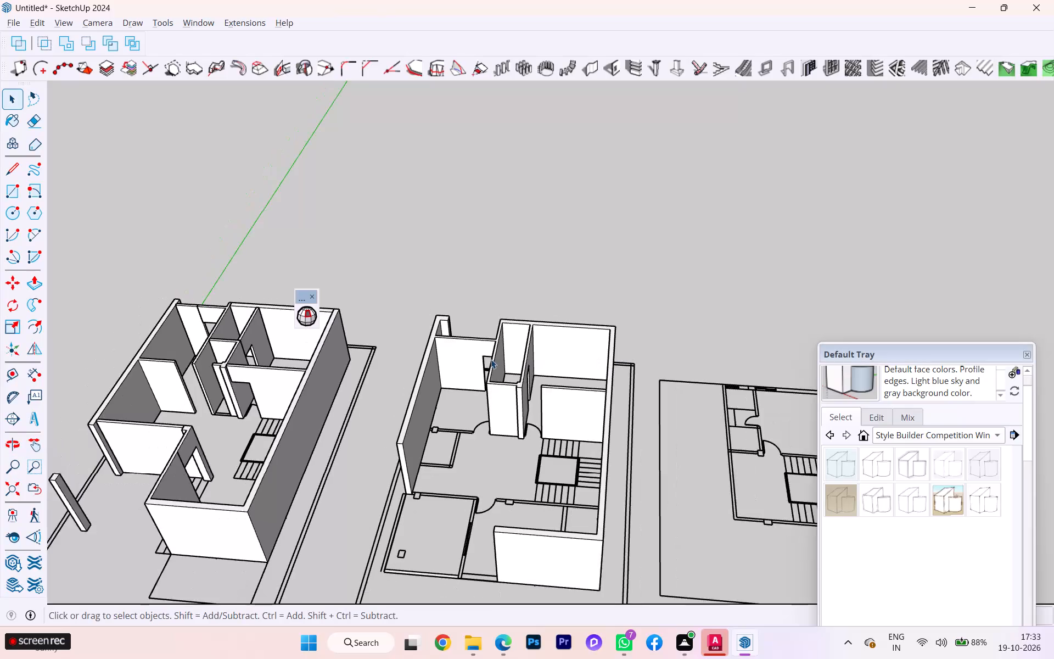
Draw a rectangle over the short wall stub between the long outer wall and the column, and delete the unwanted room floor face.
scroll(499, 431, "up", 2)
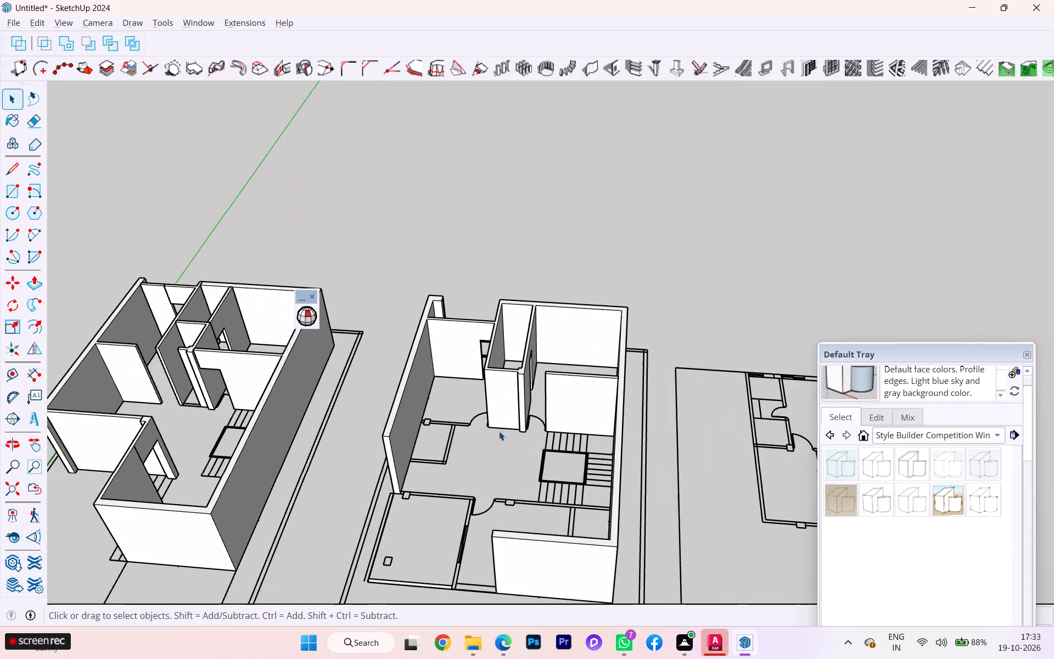
scroll(499, 431, "up", 10)
scroll(527, 429, "down", 5)
scroll(527, 429, "up", 3)
scroll(388, 418, "up", 1)
scroll(384, 418, "down", 1)
scroll(371, 417, "up", 1)
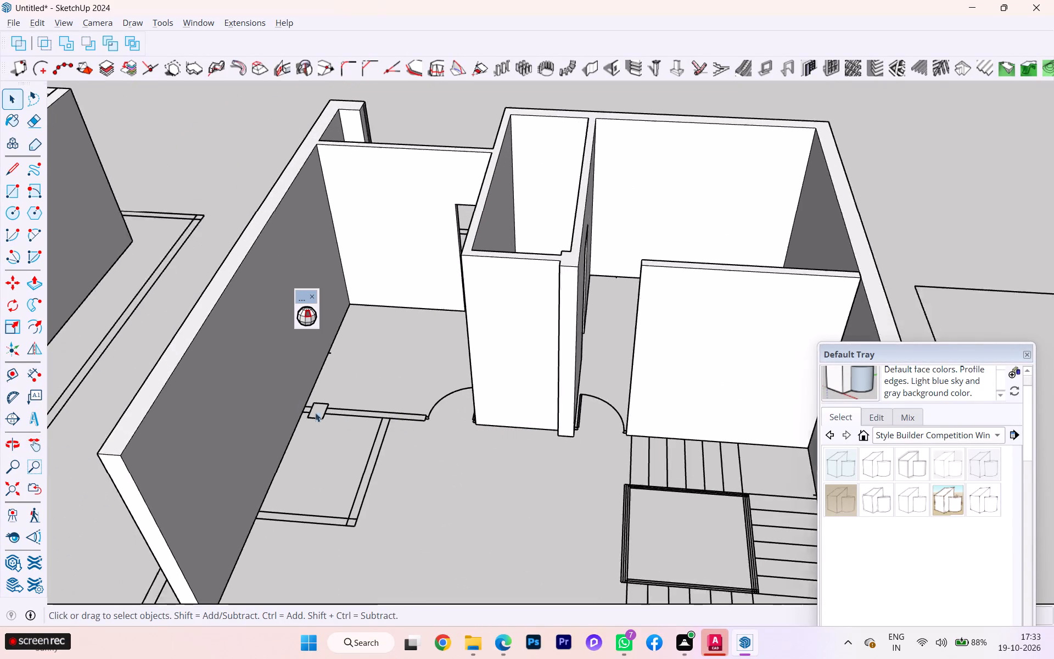
scroll(315, 412, "up", 4)
scroll(296, 409, "down", 3)
scroll(296, 409, "up", 1)
scroll(296, 409, "down", 2)
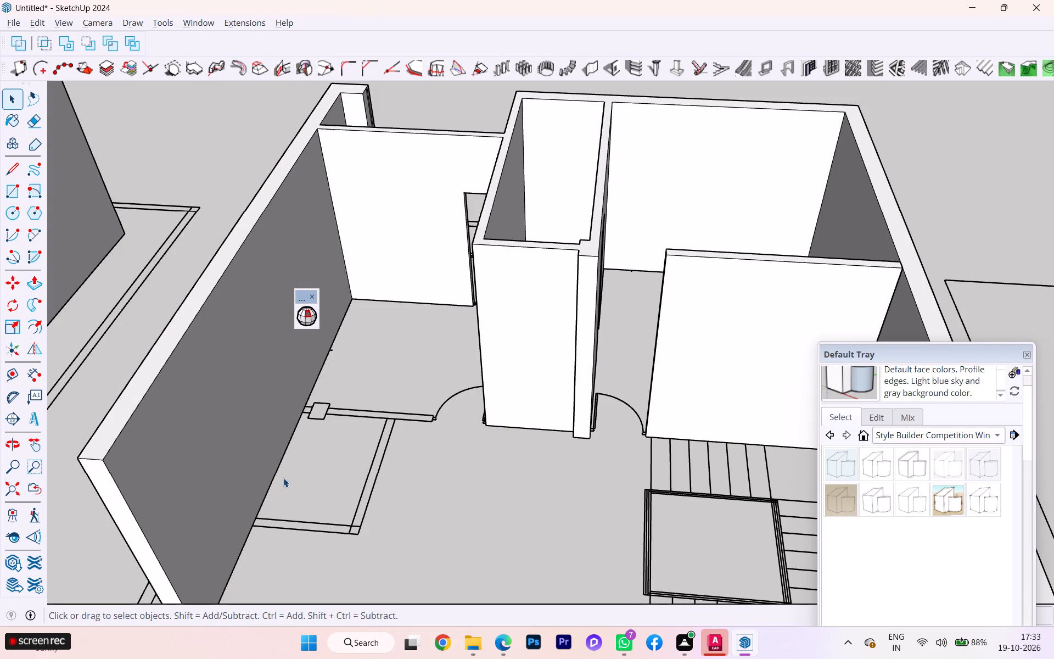
scroll(316, 414, "up", 4)
key("r")
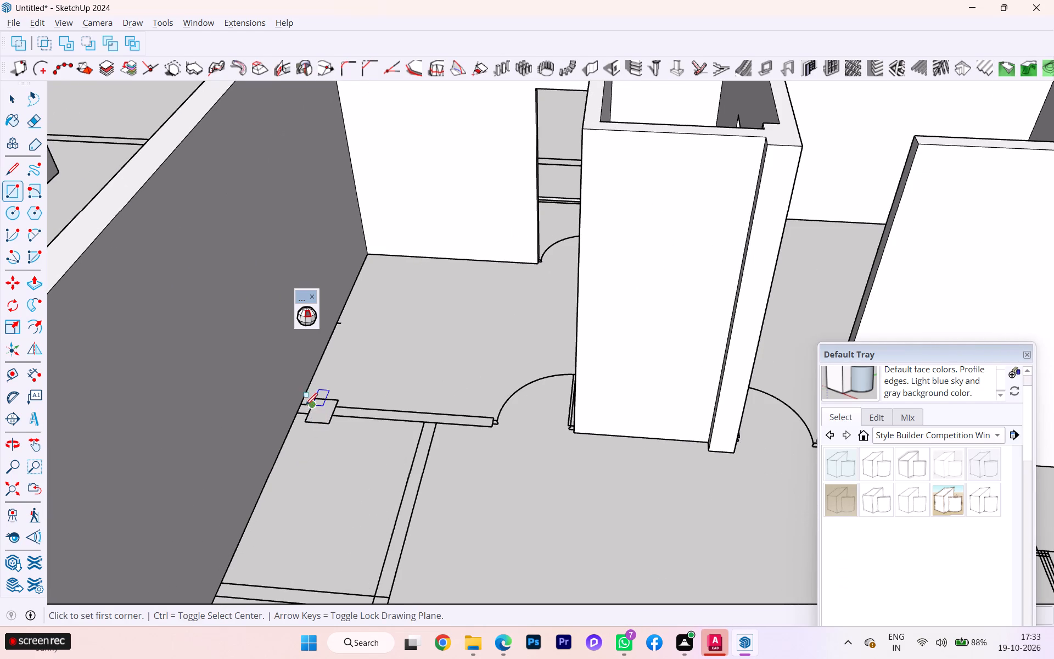
scroll(302, 403, "up", 9)
scroll(299, 401, "down", 1)
scroll(291, 409, "up", 2)
scroll(291, 409, "down", 1)
scroll(291, 409, "up", 1)
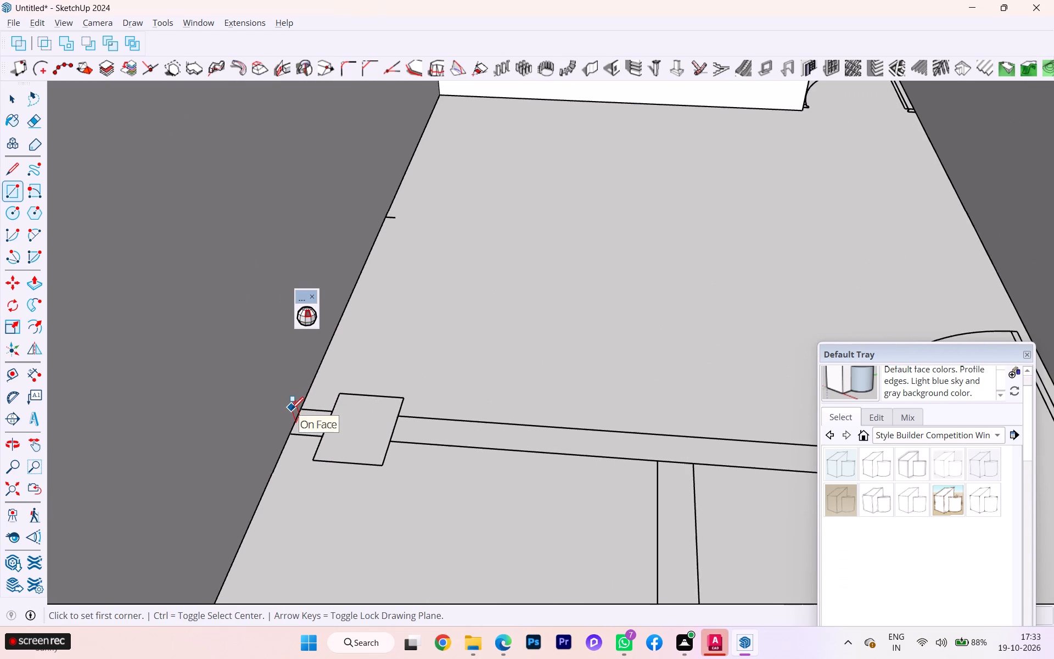
scroll(291, 409, "up", 4)
scroll(292, 409, "down", 1)
left_click(305, 407)
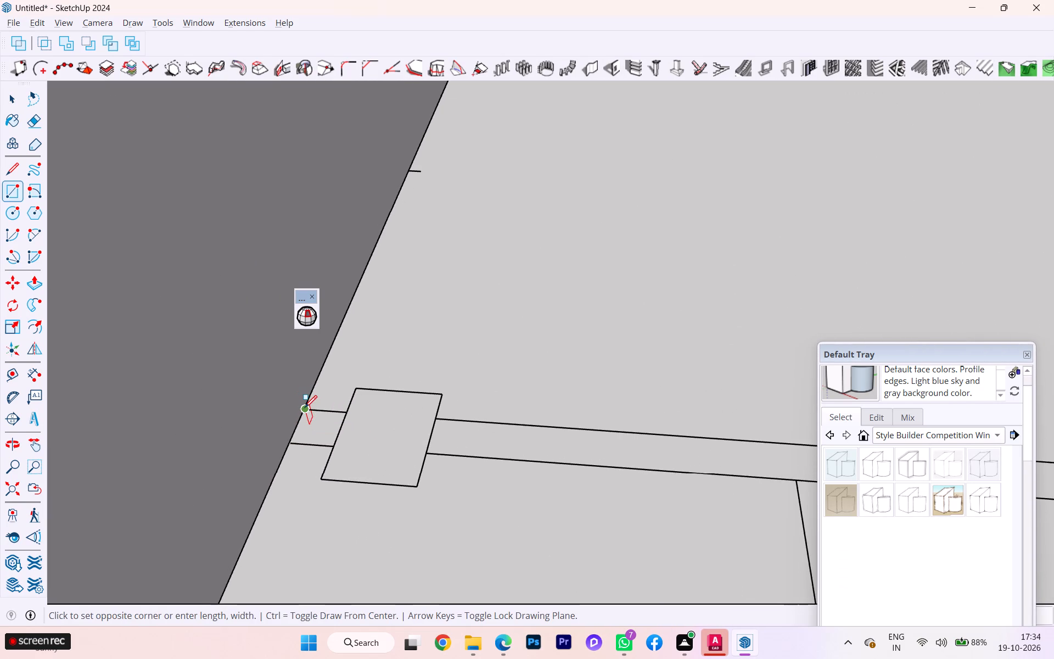
left_click(329, 451)
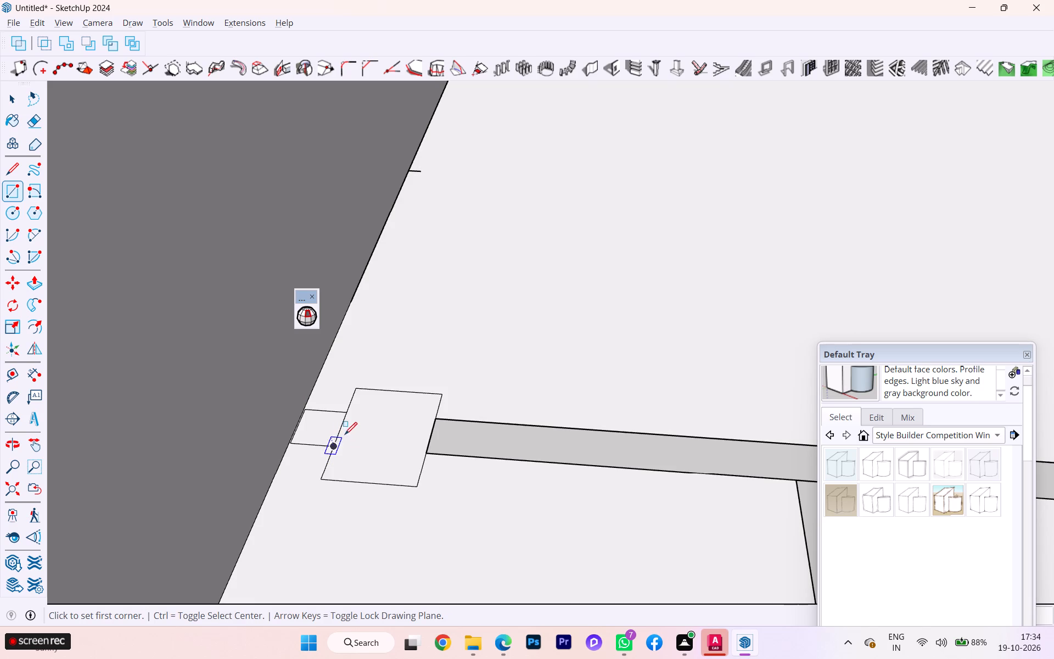
key("space")
left_click(443, 516)
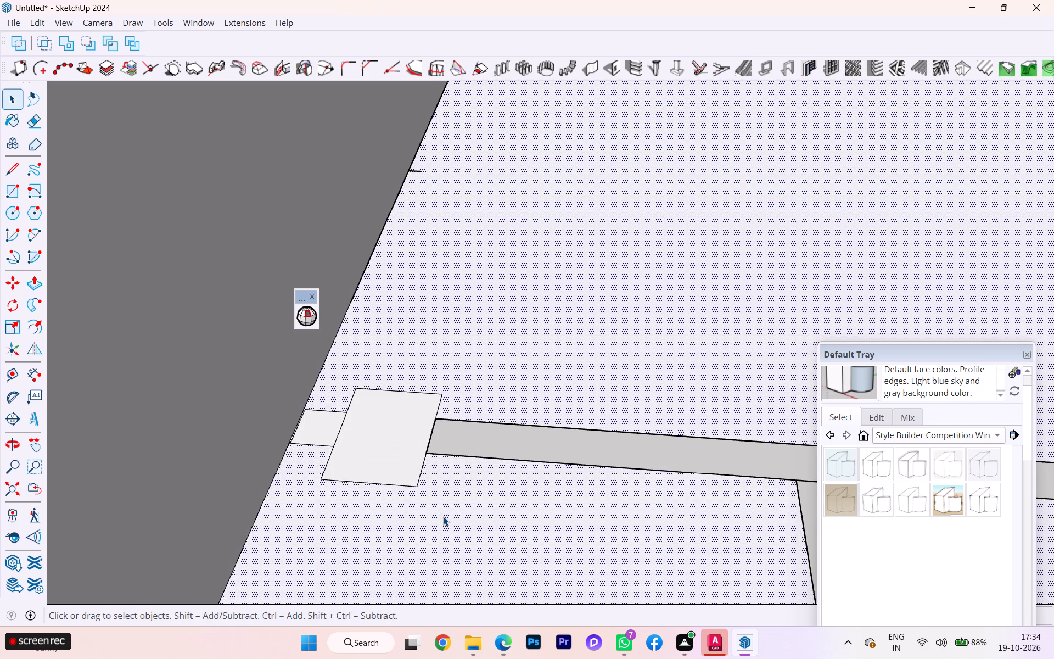
key("Delete")
Draw a rectangle over the partition strip from the column to the door jamb, and delete the unwanted room floor face.
scroll(431, 455, "down", 2)
scroll(431, 455, "up", 1)
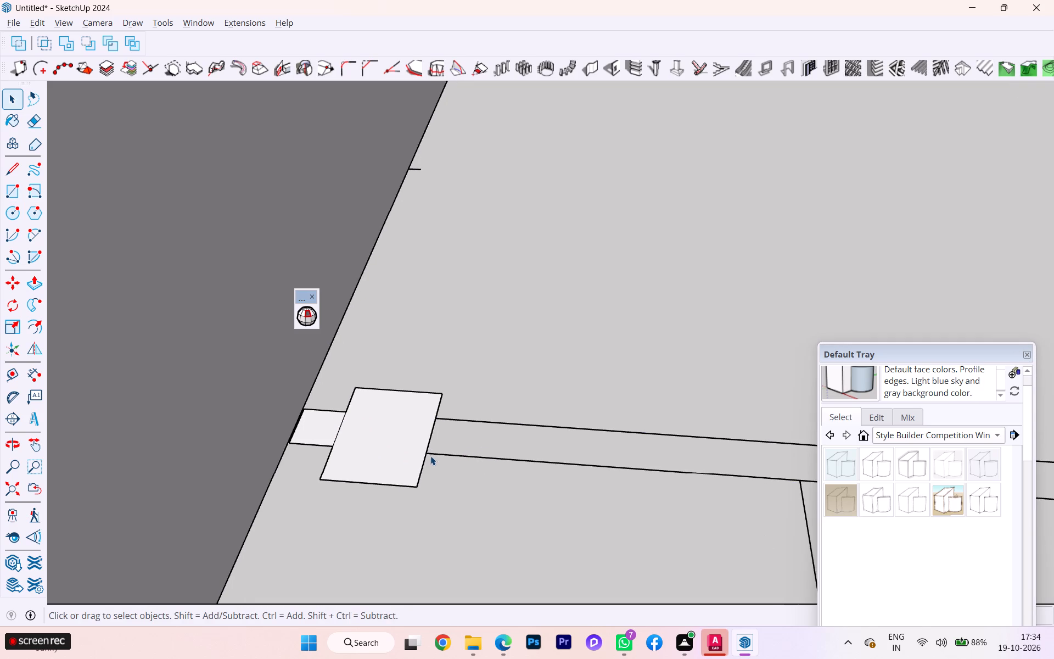
key("r")
left_click(433, 421)
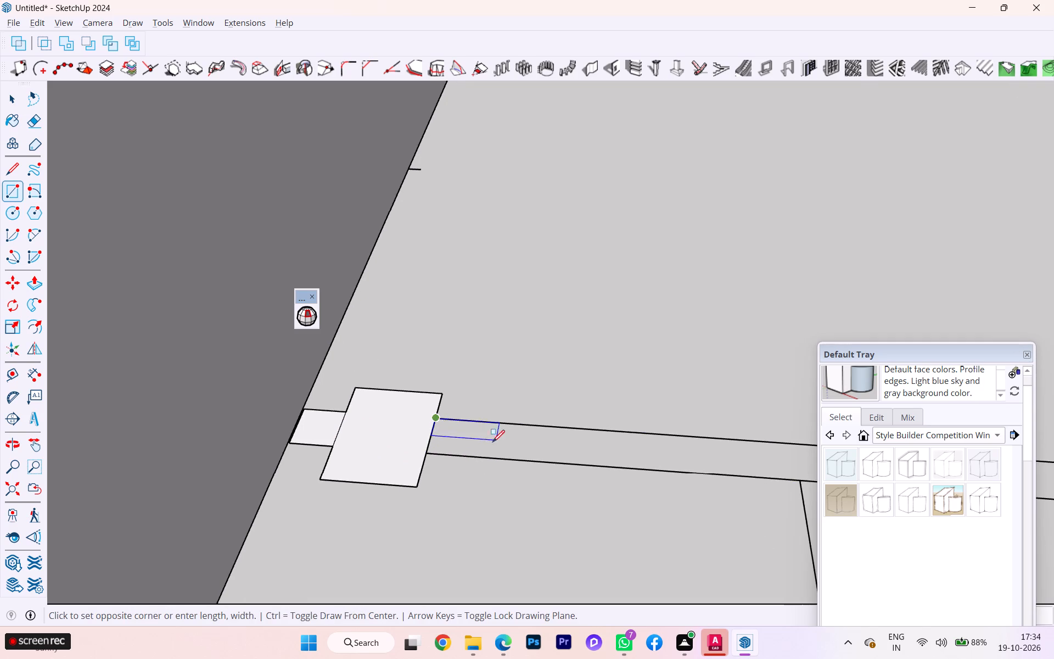
scroll(486, 444, "down", 3)
scroll(374, 437, "down", 6)
scroll(374, 437, "up", 2)
scroll(385, 442, "down", 1)
scroll(385, 442, "up", 2)
scroll(385, 442, "down", 5)
scroll(387, 443, "up", 1)
scroll(389, 443, "down", 1)
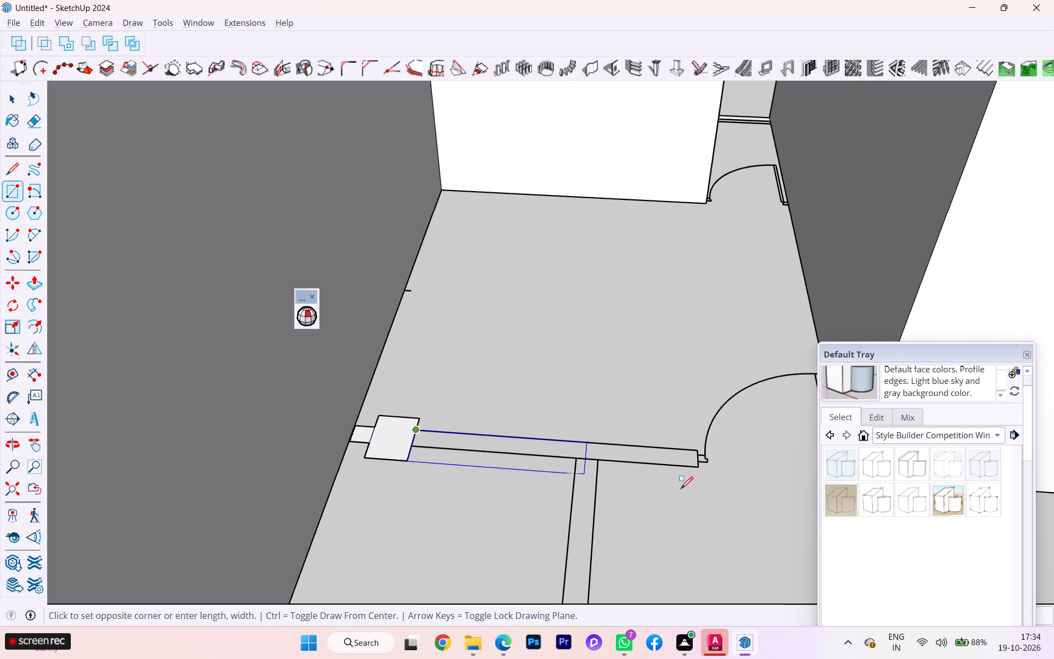
scroll(702, 478, "up", 2)
left_click(694, 466)
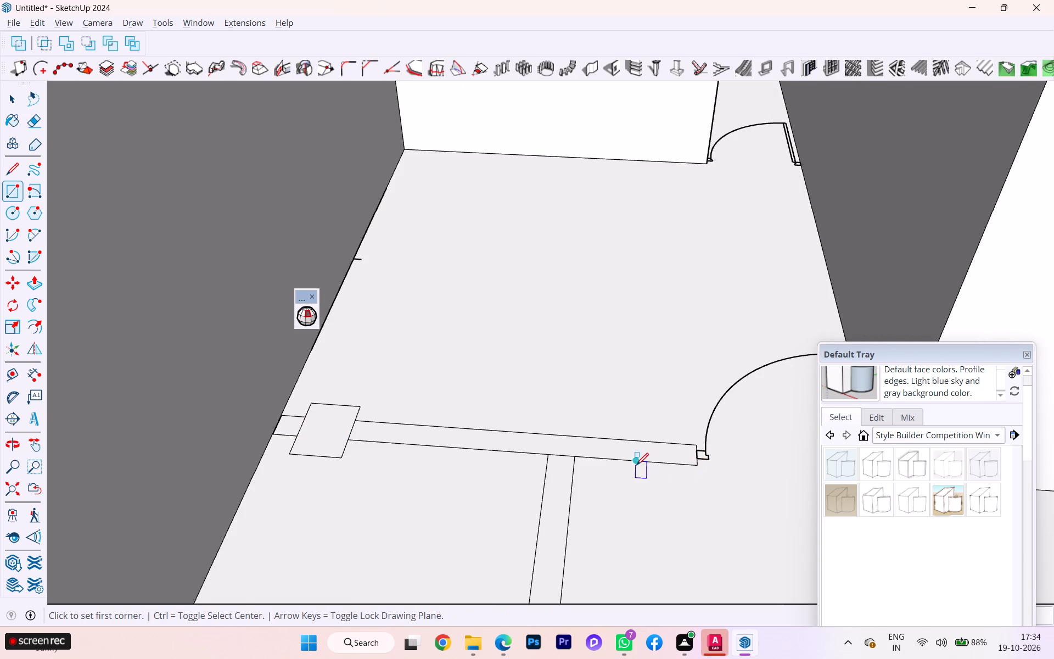
key("space")
left_click(484, 471)
key("Delete")
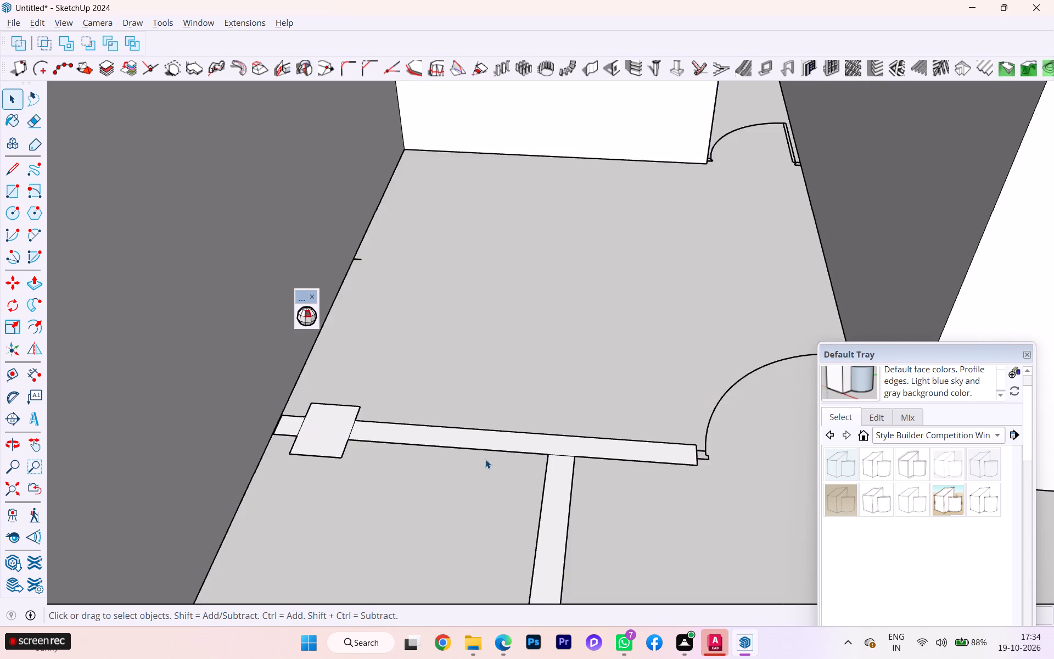
Erase the dividing edges between the partition strip, its side branch, the column and the wall stub to merge them into one face.
scroll(485, 459, "down", 1)
scroll(485, 459, "up", 1)
scroll(542, 454, "up", 1)
key("e")
scroll(560, 460, "up", 1)
scroll(561, 460, "down", 1)
scroll(561, 460, "up", 1)
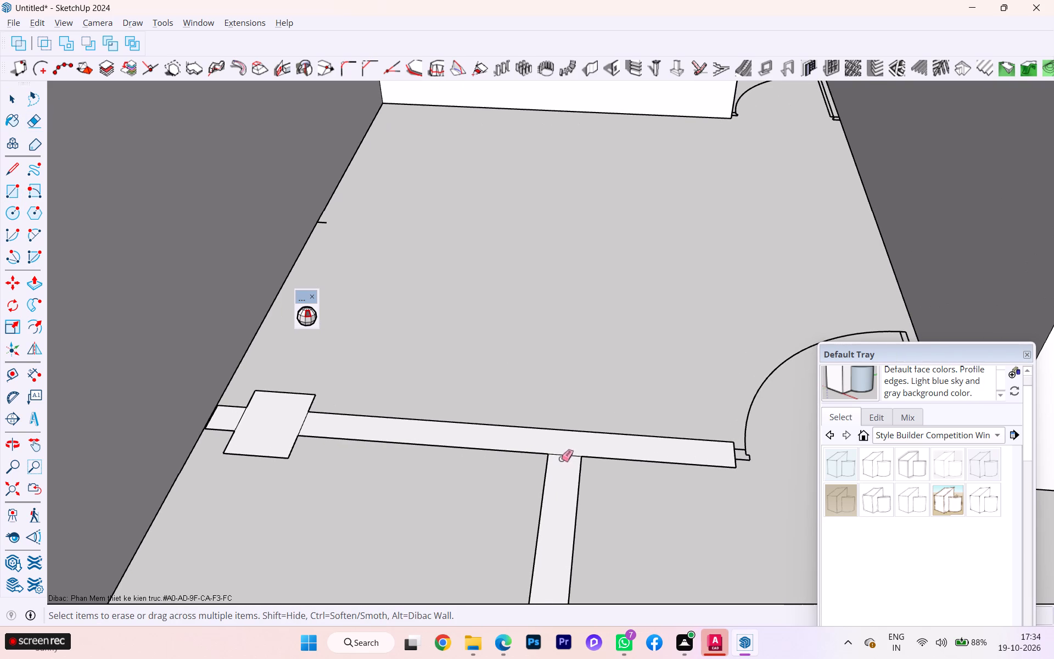
left_click(564, 453)
left_click(559, 456)
left_click(302, 427)
left_click(244, 417)
key("space")
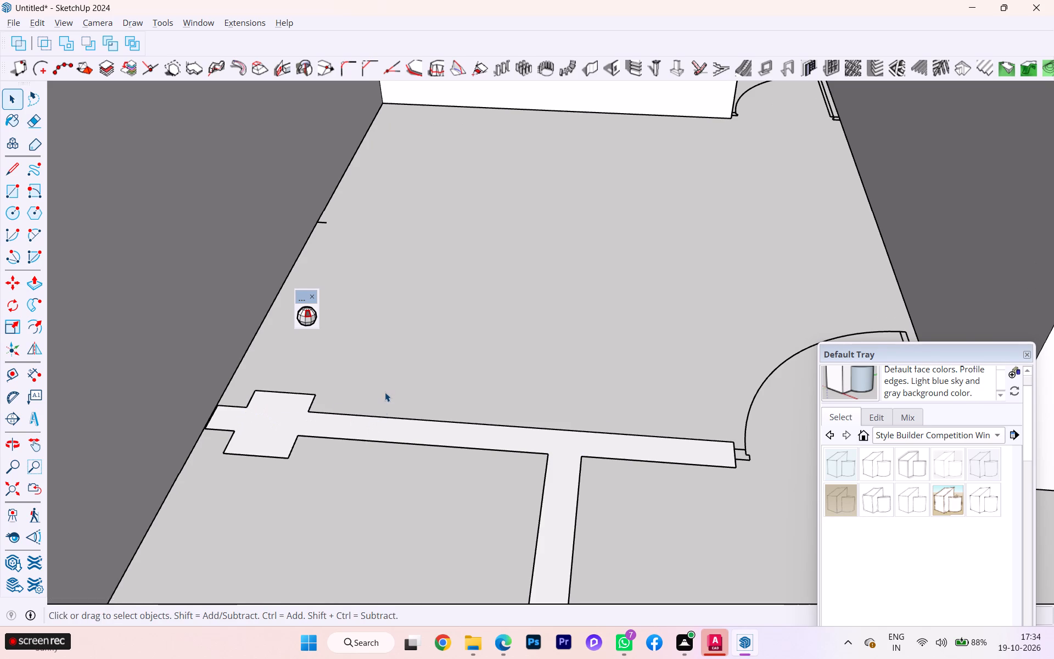
Extrude the merged partition and column face up to the top of the long outer wall.
scroll(385, 390, "down", 1)
scroll(385, 389, "up", 1)
scroll(385, 389, "down", 13)
scroll(421, 404, "up", 3)
scroll(423, 406, "down", 3)
scroll(429, 417, "up", 1)
scroll(430, 498, "down", 1)
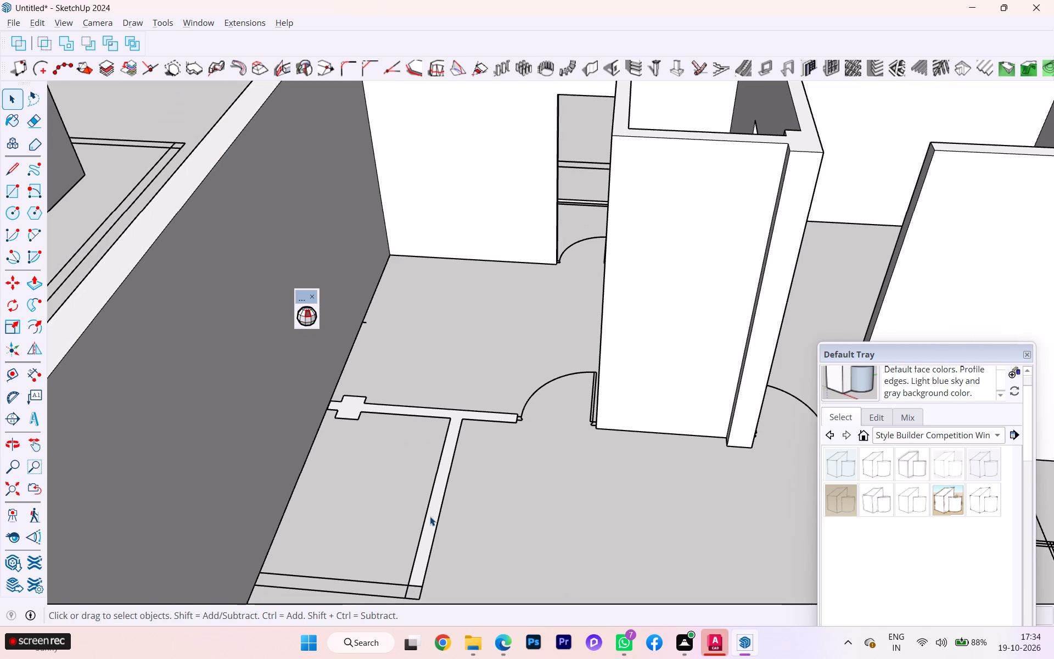
left_click(441, 470)
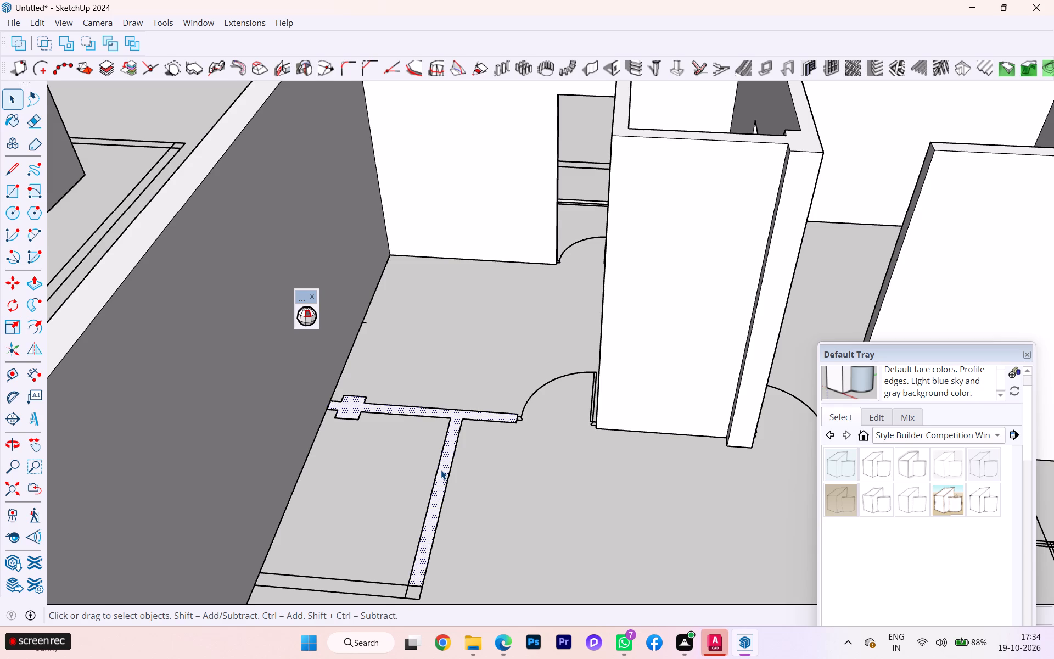
scroll(441, 470, "down", 1)
key("p")
left_click(441, 470)
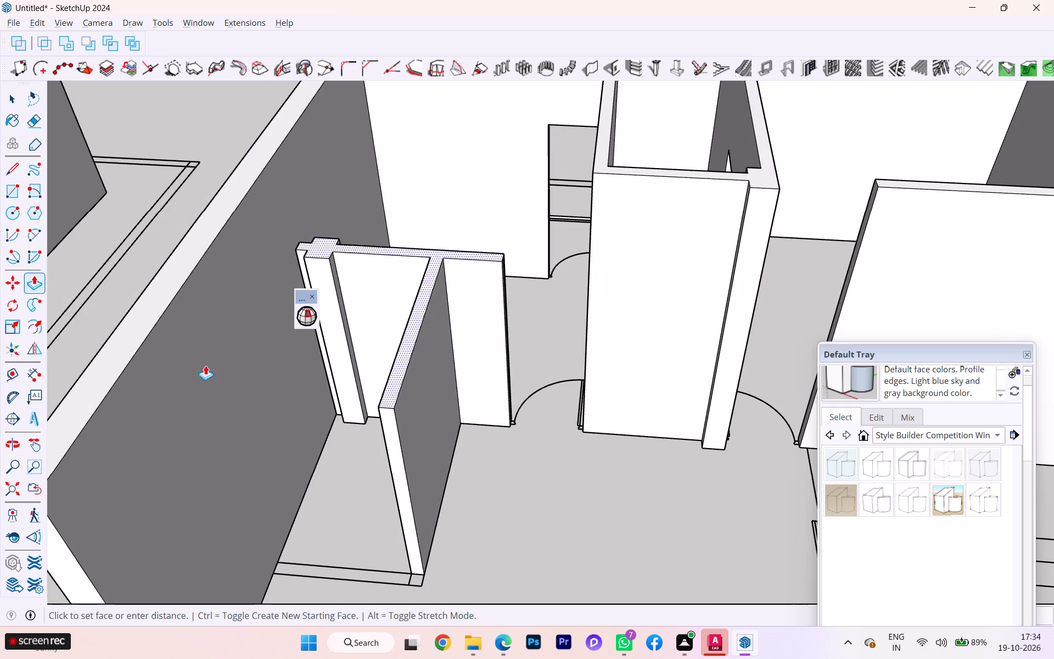
left_click(142, 348)
key("space")
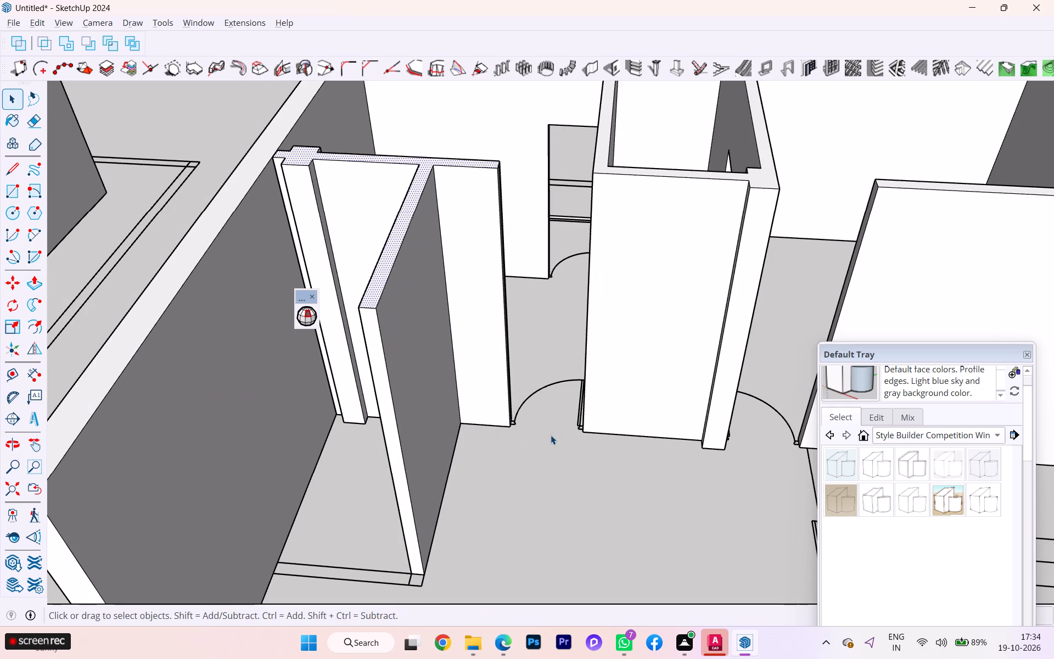
left_click(551, 435)
Erase the extra vertical edge on the new partition's end face beside the door opening.
scroll(506, 434, "down", 1)
middle_click_drag(490, 435, 640, 427)
middle_click_drag(640, 427, 401, 441)
middle_click_drag(565, 356, 382, 362)
scroll(434, 256, "up", 7)
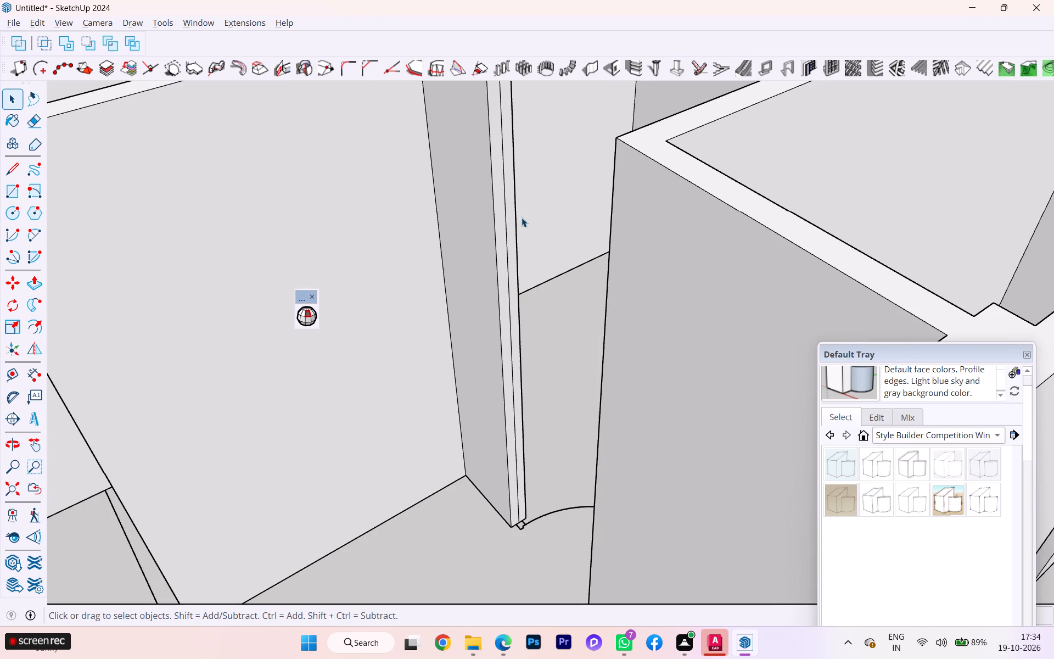
key("e")
left_click(506, 237)
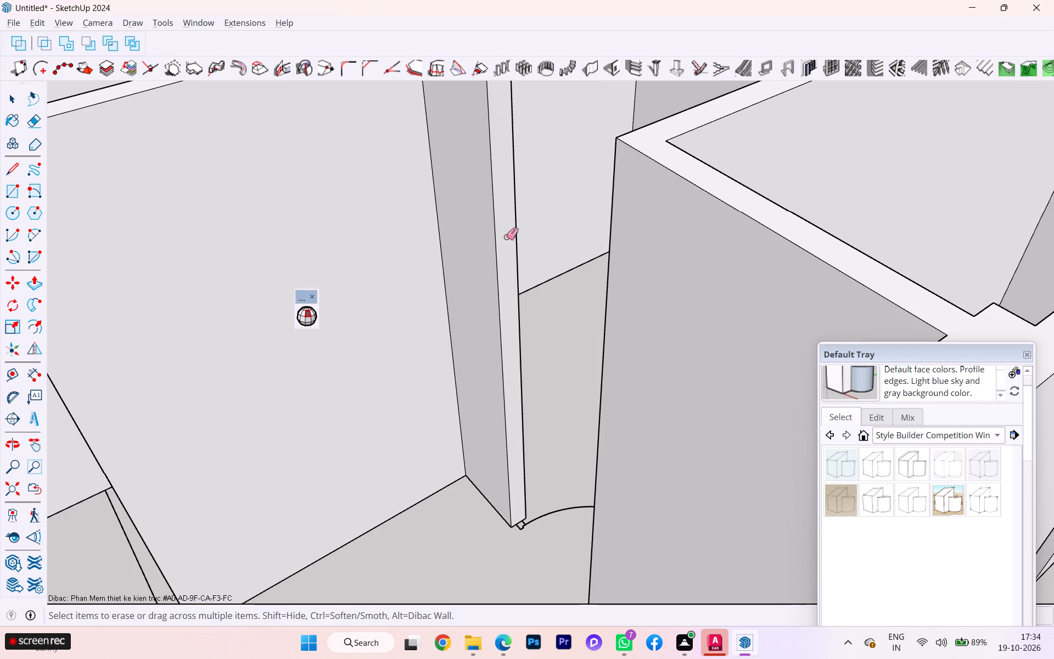
scroll(473, 293, "down", 5)
key("space")
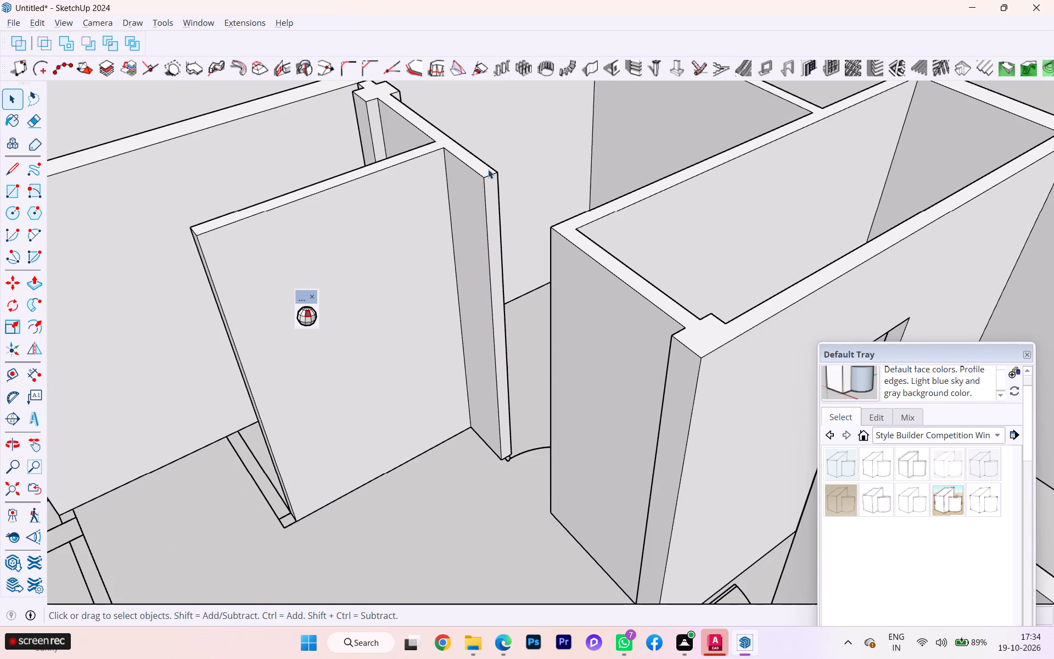
Copy the top edge of the partition's end face 3' straight down to mark the door head.
left_click(490, 179)
left_click(490, 176)
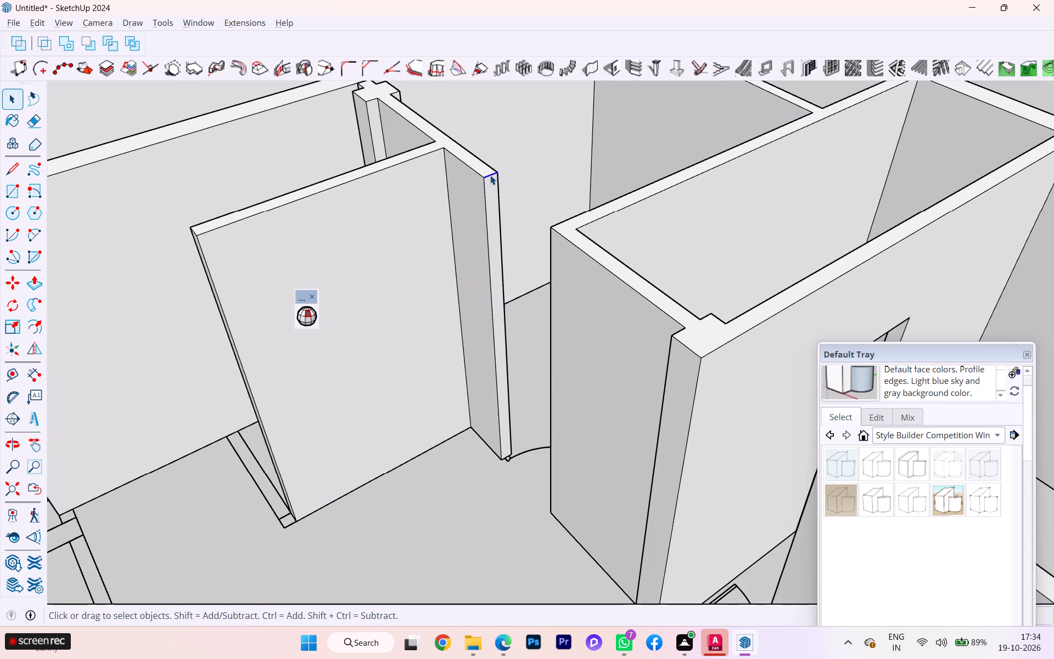
key("m")
key("Return")
left_click(486, 182)
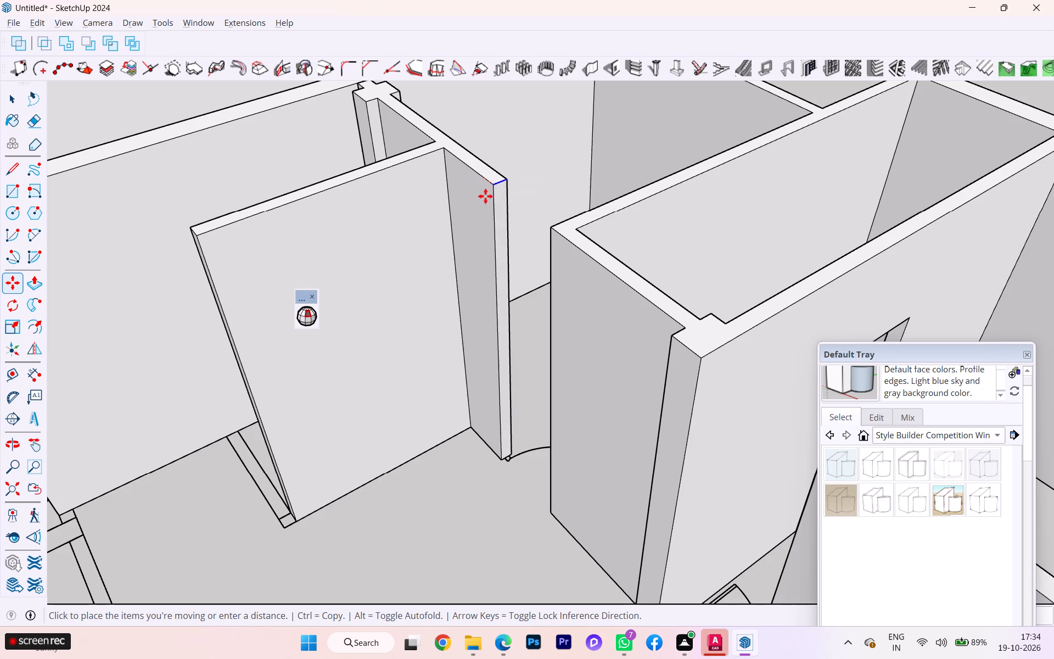
key("Up")
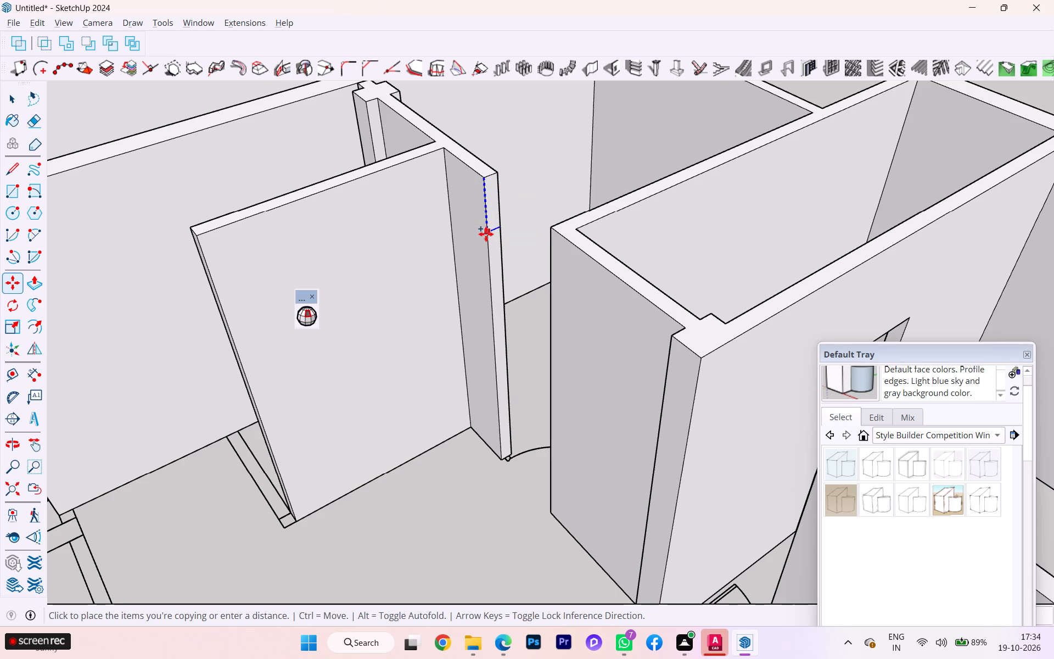
type("3'")
key("Return")
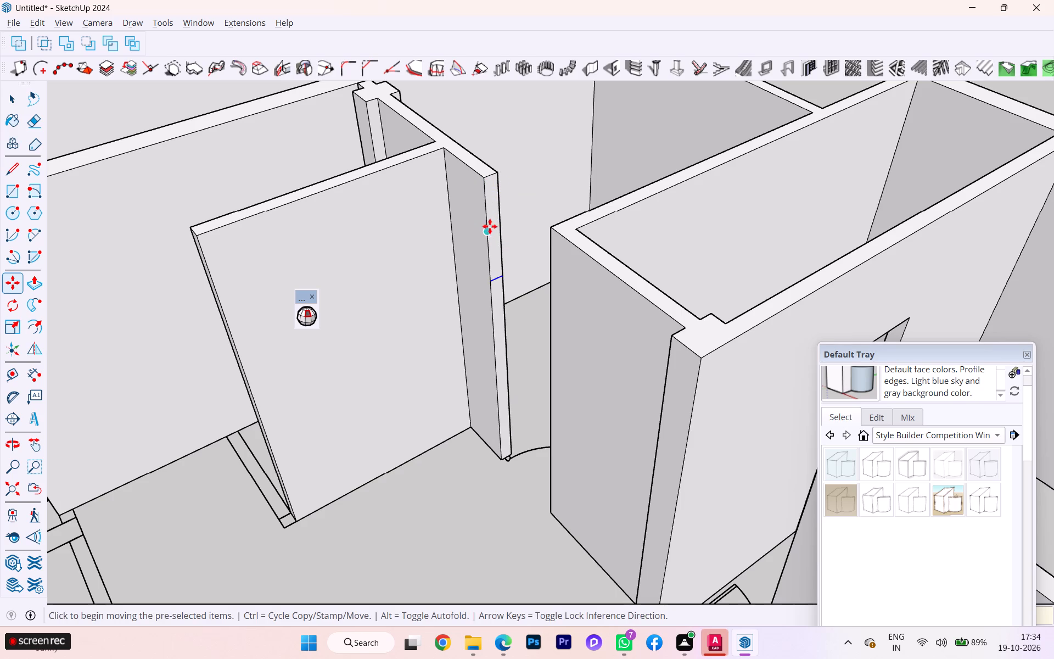
Extrude the upper part of the partition's end face across the door opening to the facing wall.
key("p")
left_click(494, 222)
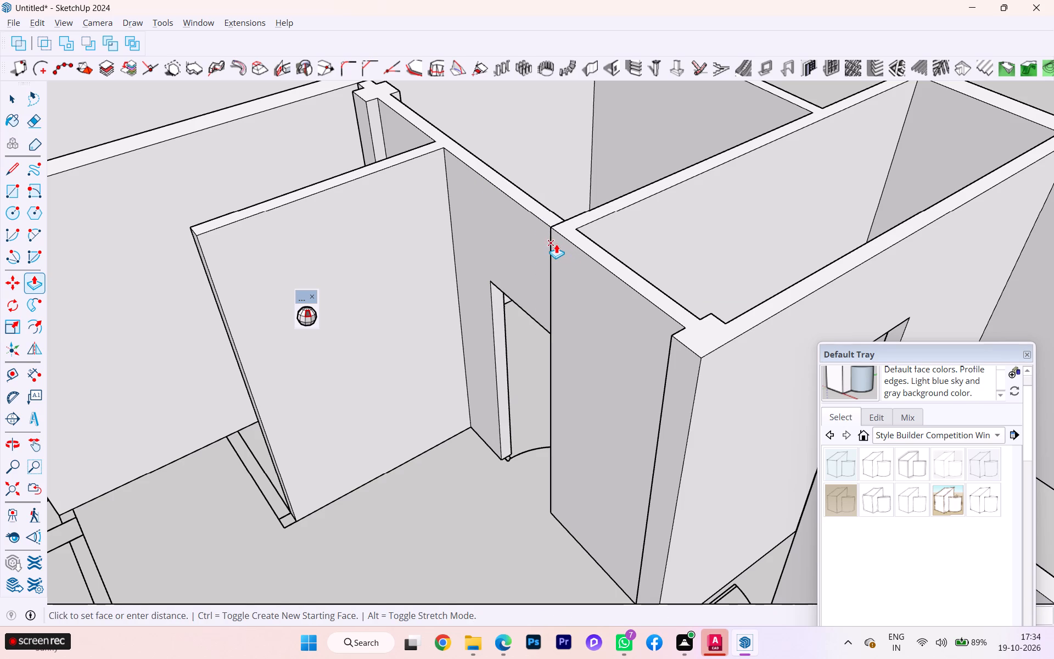
left_click(553, 240)
scroll(481, 187, "down", 1)
key("space")
Erase the top and vertical seam edges where the piece above the door meets the adjoining wall.
scroll(528, 216, "down", 1)
middle_click_drag(529, 216, 533, 219)
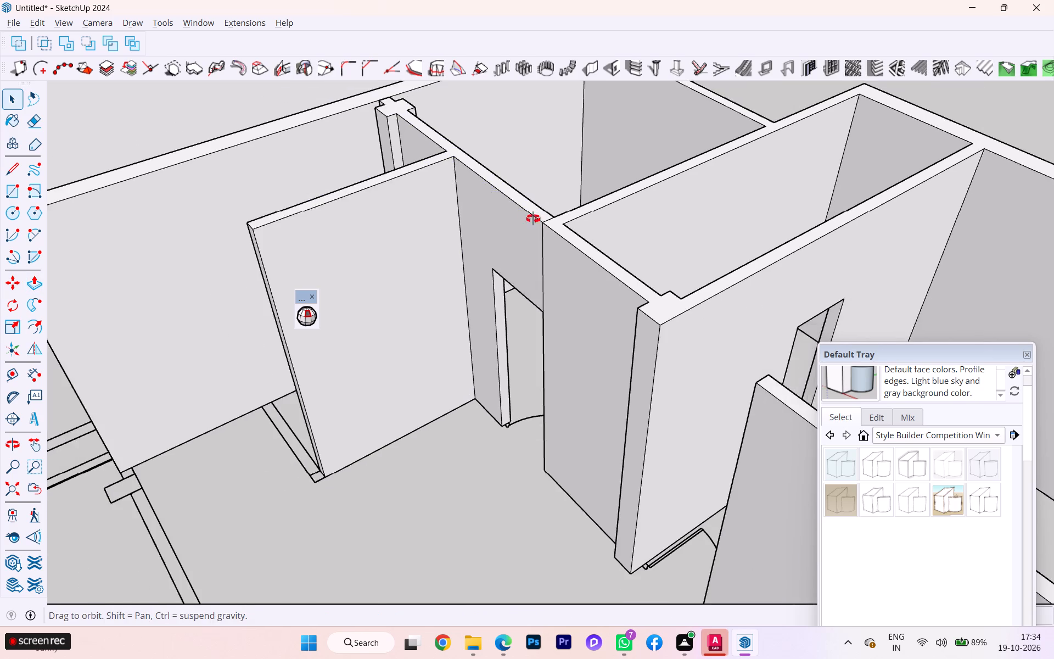
middle_click_drag(533, 219, 664, 276)
scroll(645, 276, "up", 3)
scroll(645, 276, "down", 1)
scroll(645, 276, "up", 1)
scroll(645, 276, "down", 1)
scroll(644, 276, "up", 2)
scroll(564, 310, "down", 2)
scroll(564, 310, "up", 5)
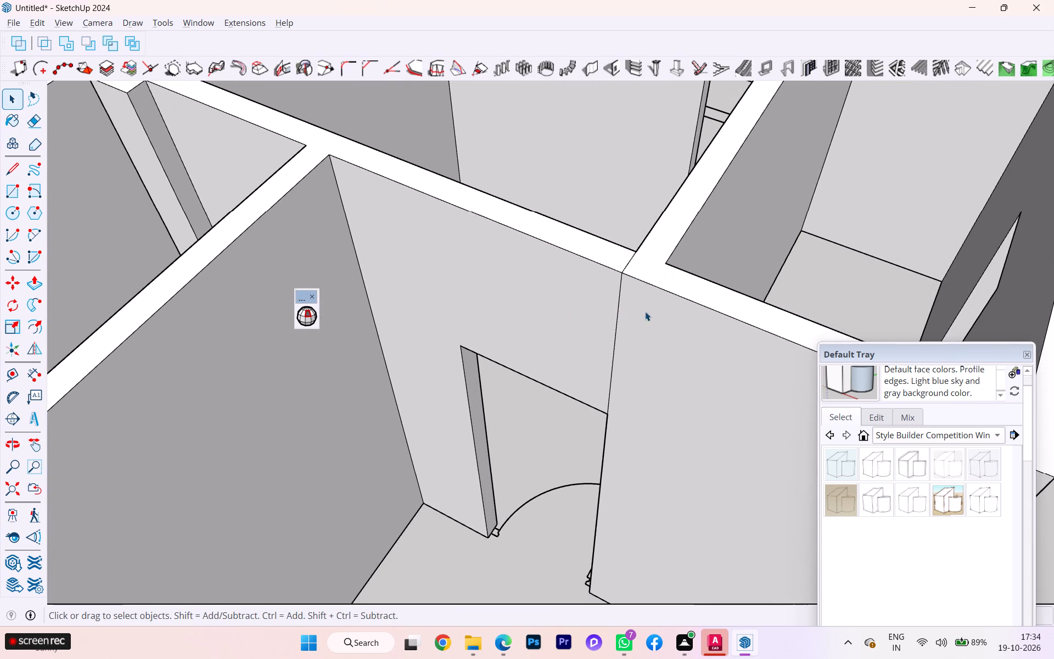
key("e")
left_click(627, 265)
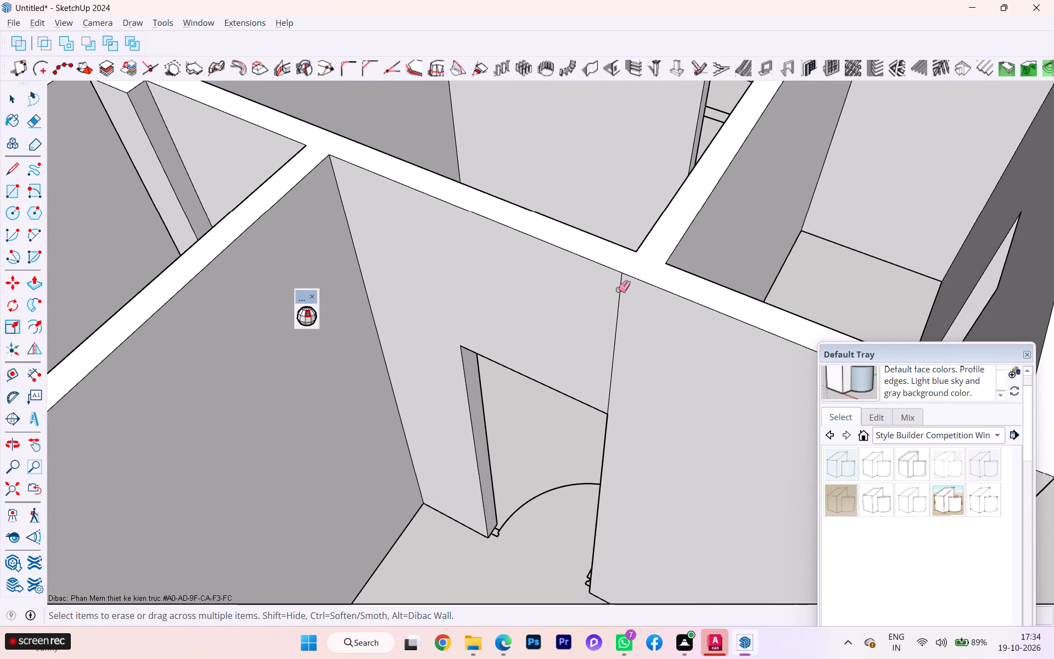
left_click(620, 296)
Examine the raised partition, column junction and surrounding walls of the middle floor plan from several sides.
scroll(615, 289, "down", 3)
middle_click_drag(579, 283, 1053, 266)
middle_click_drag(696, 265, 822, 263)
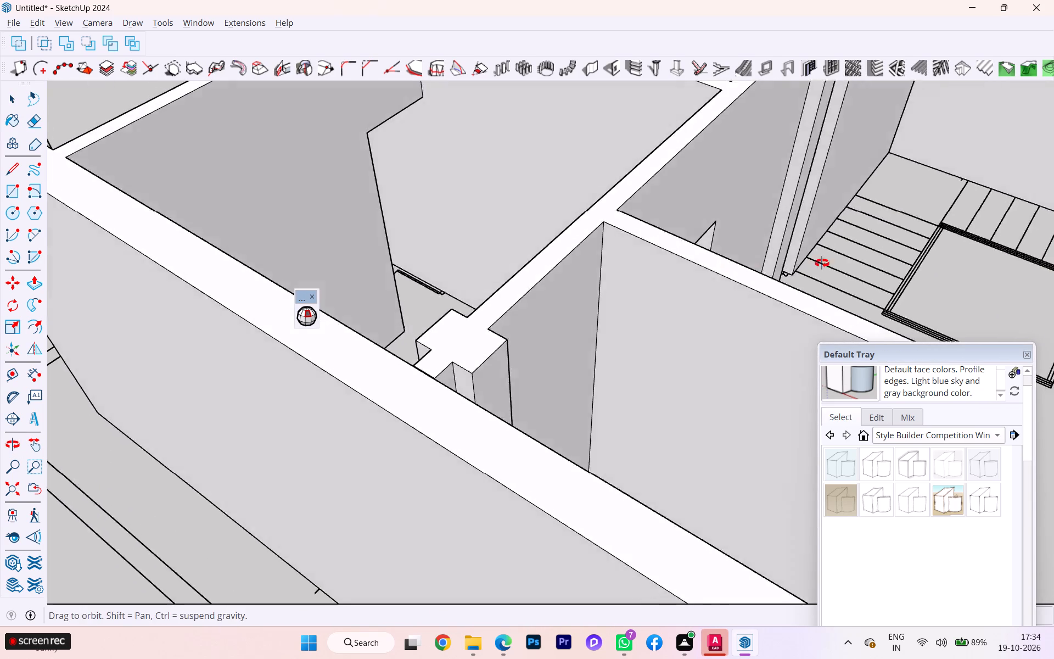
middle_click_drag(822, 263, 1053, 254)
scroll(522, 290, "down", 5)
key("space")
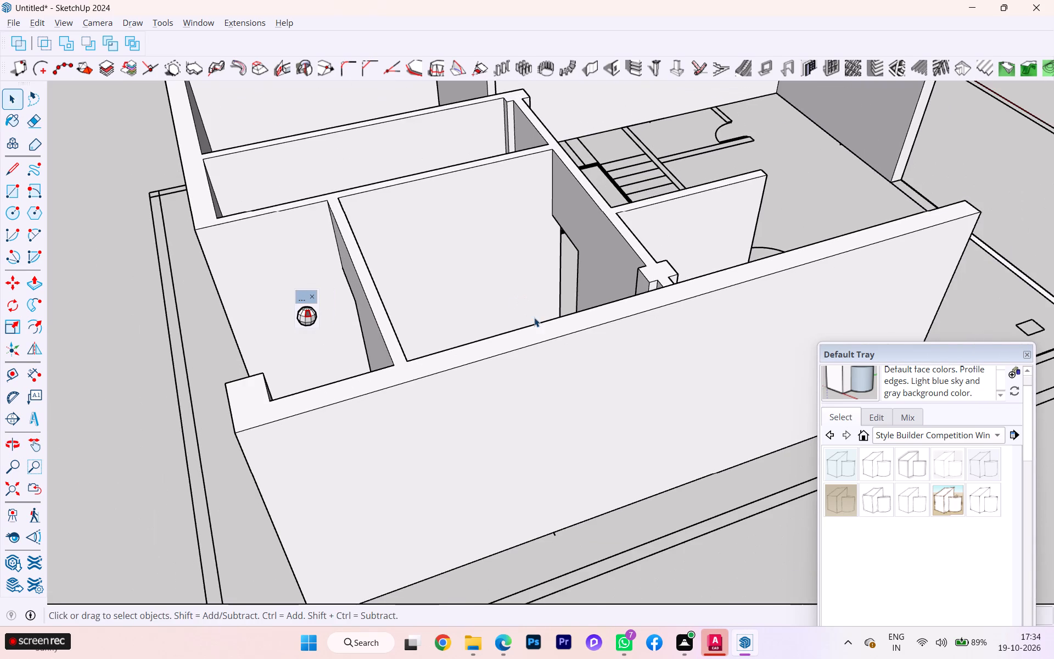
scroll(567, 323, "down", 1)
middle_click_drag(626, 328, 126, 360)
key("space")
scroll(401, 346, "down", 3)
middle_click_drag(400, 345, 346, 340)
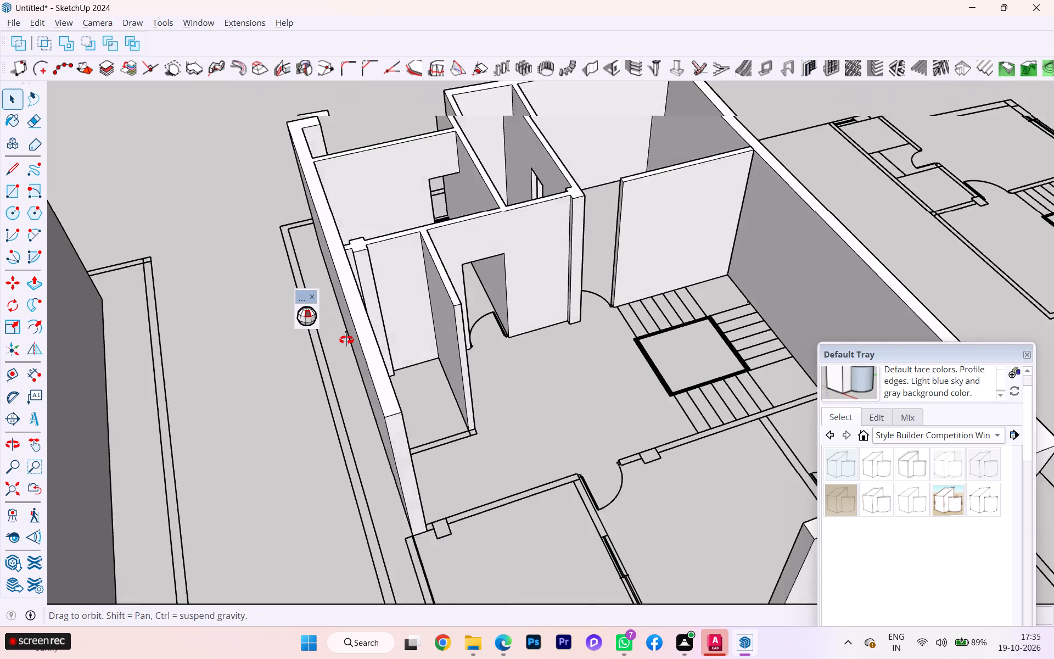
Draw a rectangle filling the wall outline between the outer wall's end and the neighbouring column footprint.
middle_click_drag(346, 340, 338, 298)
scroll(450, 315, "down", 3)
middle_click_drag(463, 316, 366, 330)
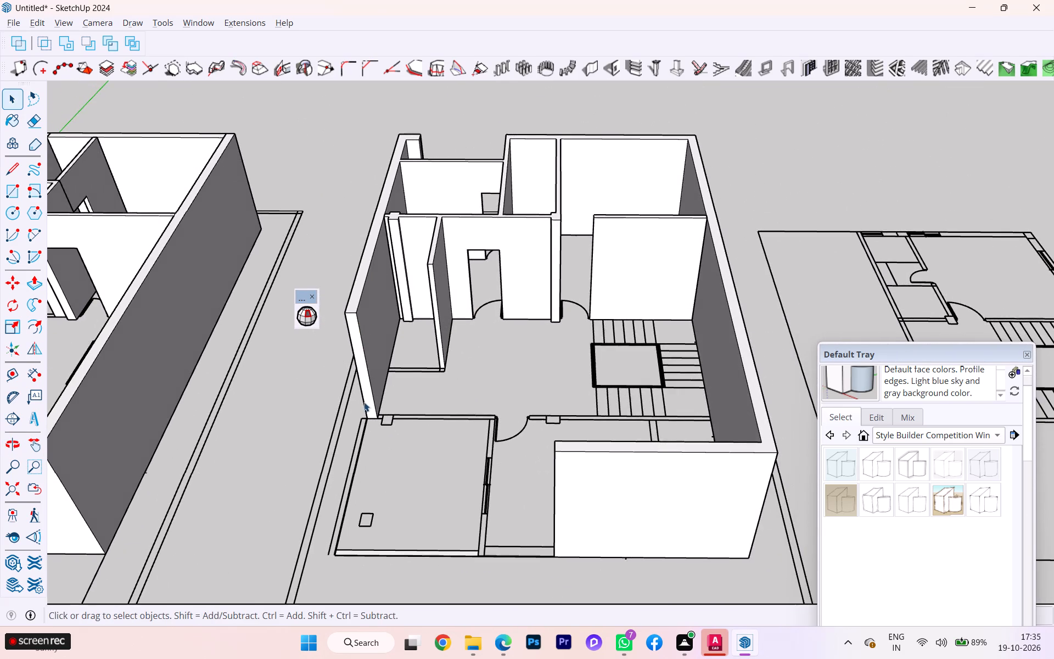
scroll(363, 407, "up", 12)
key("r")
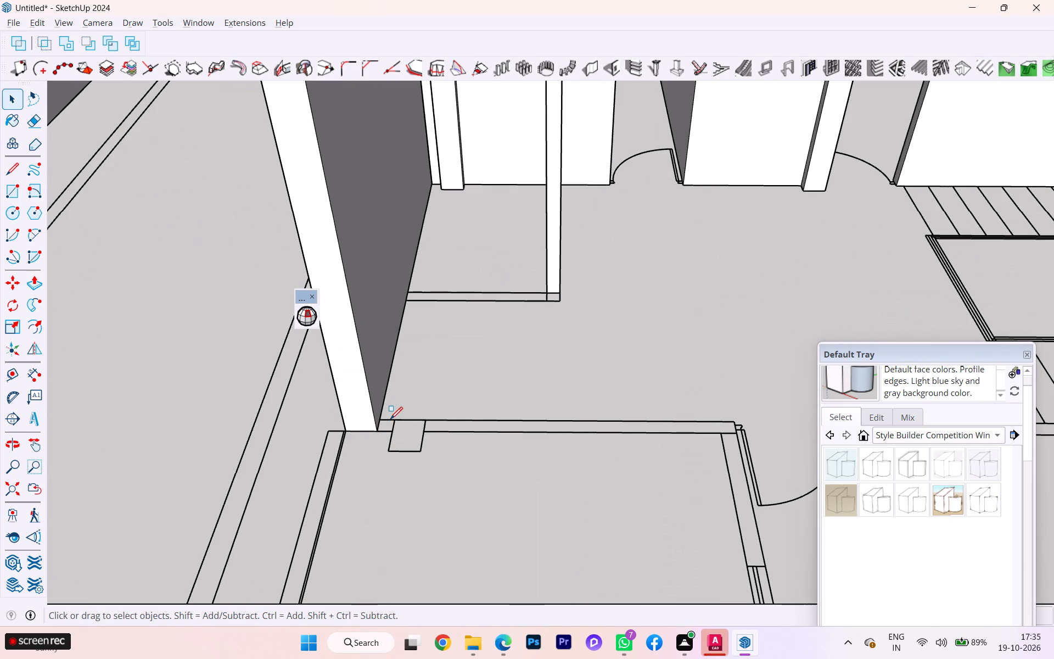
scroll(390, 419, "up", 14)
left_click(363, 423)
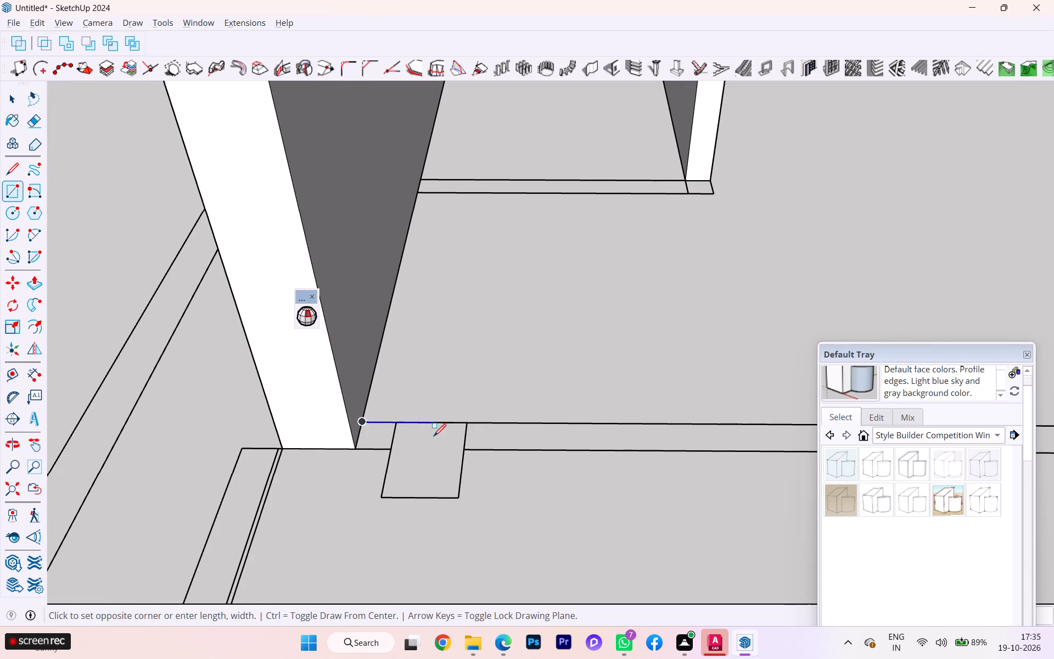
left_click(390, 446)
scroll(400, 425, "down", 2)
scroll(400, 422, "up", 1)
scroll(399, 421, "down", 2)
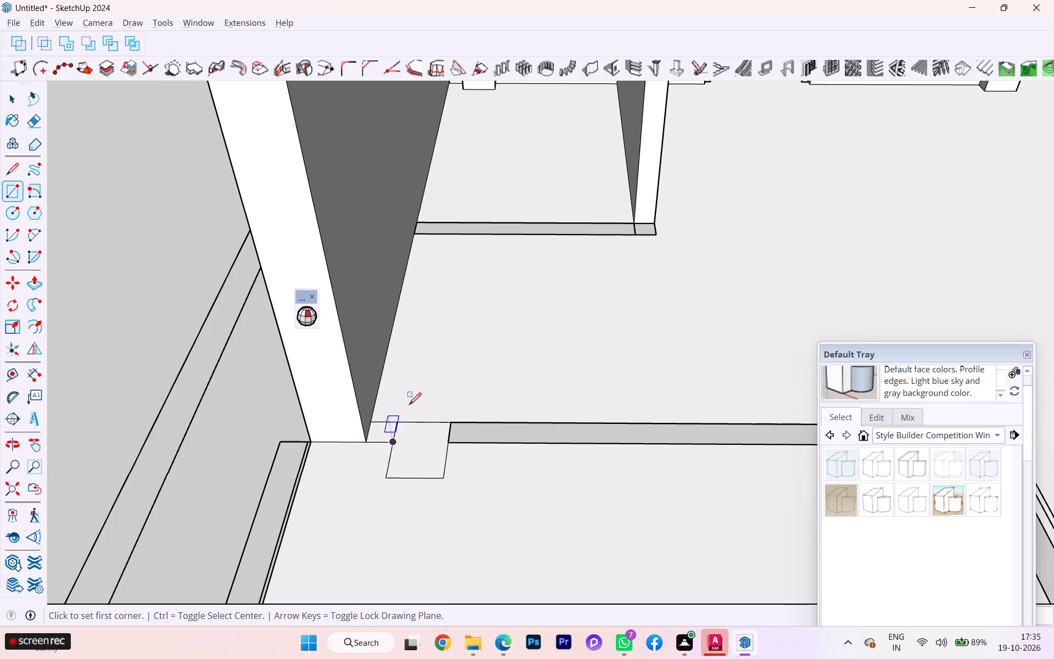
Delete the unwanted floor face covering the hall area beside the column footprint.
key("space")
left_click(445, 380)
key("Delete")
scroll(434, 339, "down", 4)
scroll(434, 339, "up", 3)
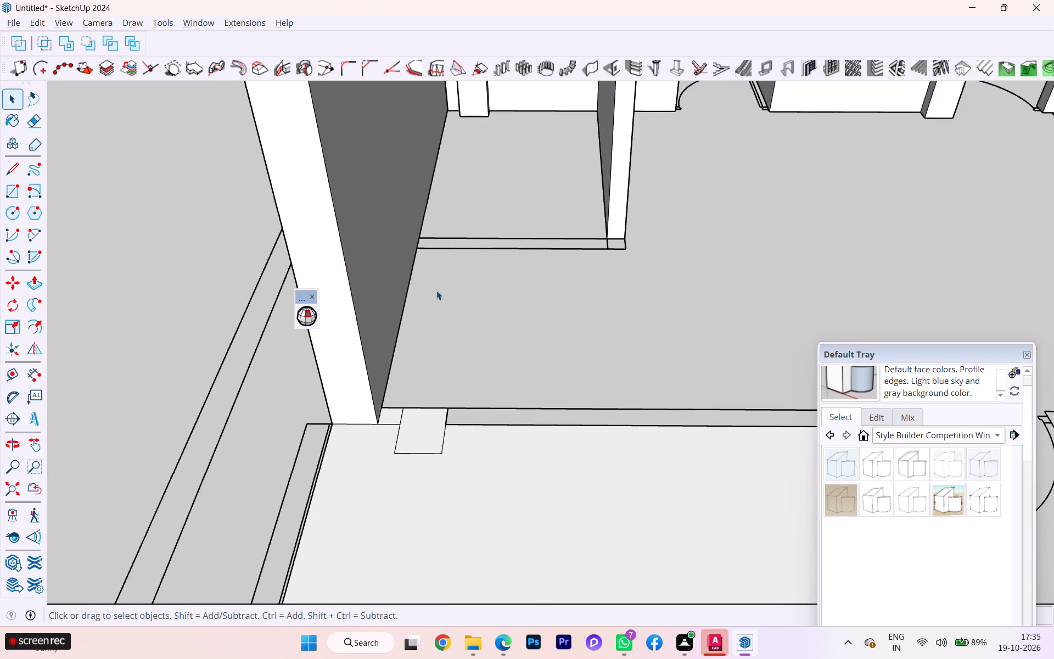
Draw a rectangle over the short cross partition's outline, from the outer wall to the far corner of the raised partition's end.
key("r")
scroll(420, 245, "down", 2)
scroll(420, 254, "up", 1)
scroll(420, 257, "down", 2)
scroll(430, 298, "up", 3)
scroll(430, 300, "down", 2)
scroll(430, 304, "up", 3)
scroll(430, 304, "down", 4)
scroll(422, 245, "down", 1)
scroll(423, 245, "up", 4)
scroll(419, 260, "down", 3)
scroll(419, 260, "up", 9)
scroll(424, 266, "down", 1)
scroll(424, 267, "up", 1)
scroll(424, 267, "down", 2)
scroll(424, 267, "up", 5)
scroll(424, 267, "down", 1)
scroll(424, 267, "up", 14)
scroll(422, 272, "down", 1)
scroll(421, 272, "up", 2)
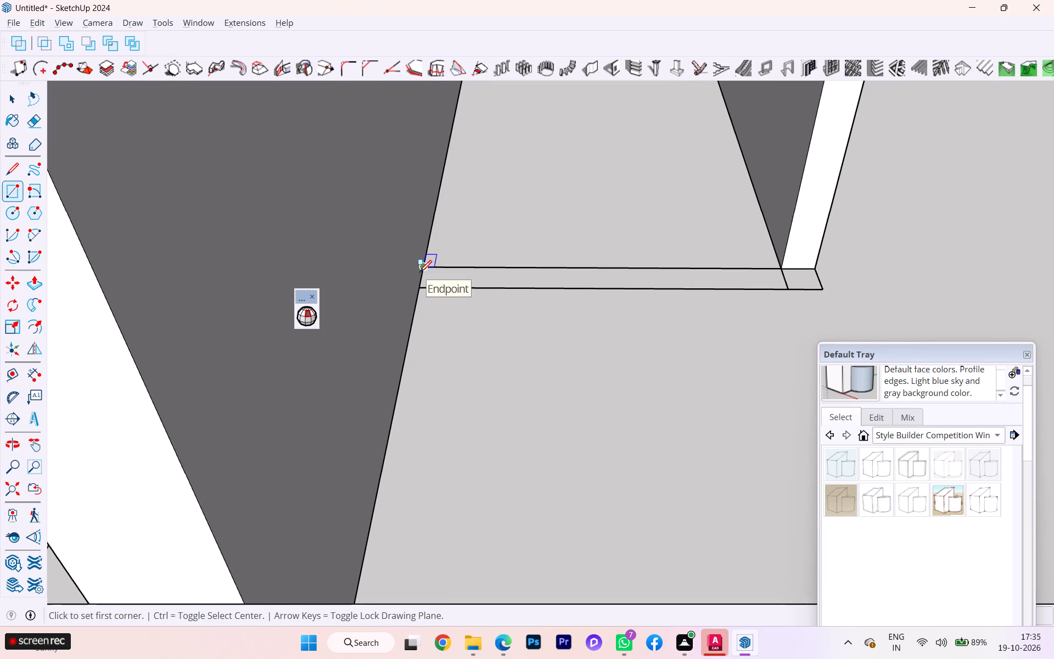
left_click(421, 272)
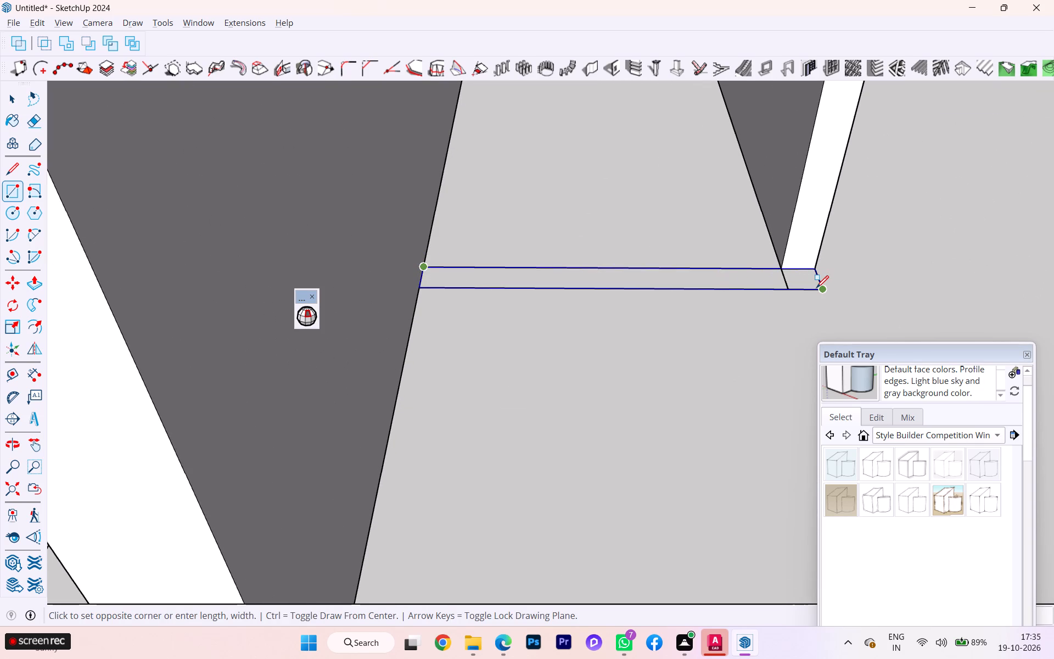
left_click(816, 288)
key("space")
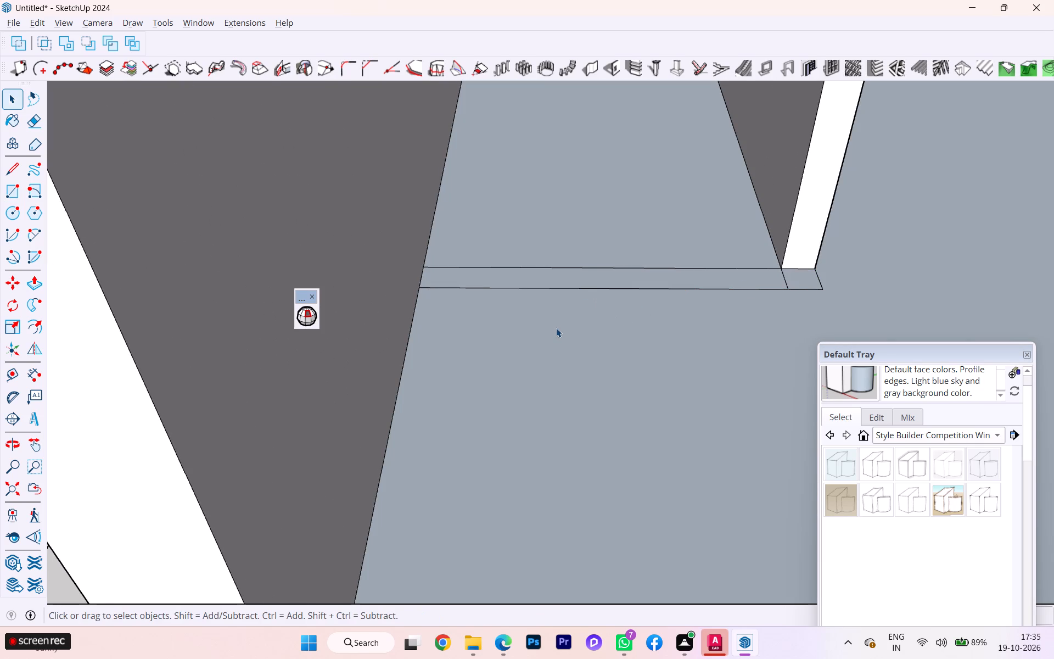
Reverse the cross partition's strip face and delete the floor face surrounding it.
left_click(556, 328)
left_click(470, 276)
right_click(470, 276)
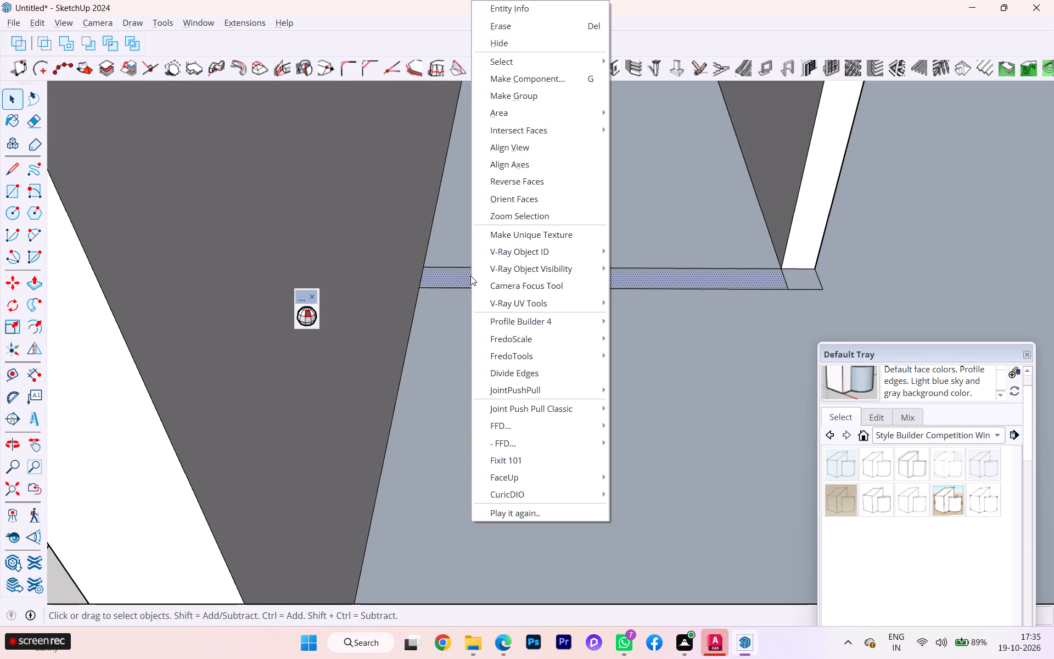
left_click(530, 185)
left_click(530, 357)
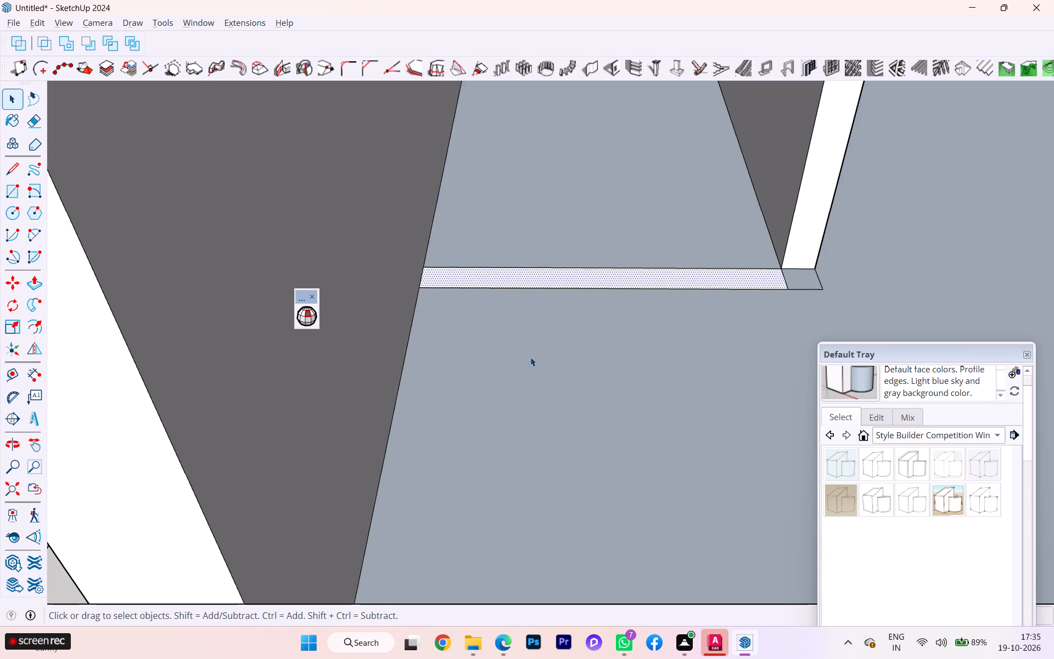
key("Delete")
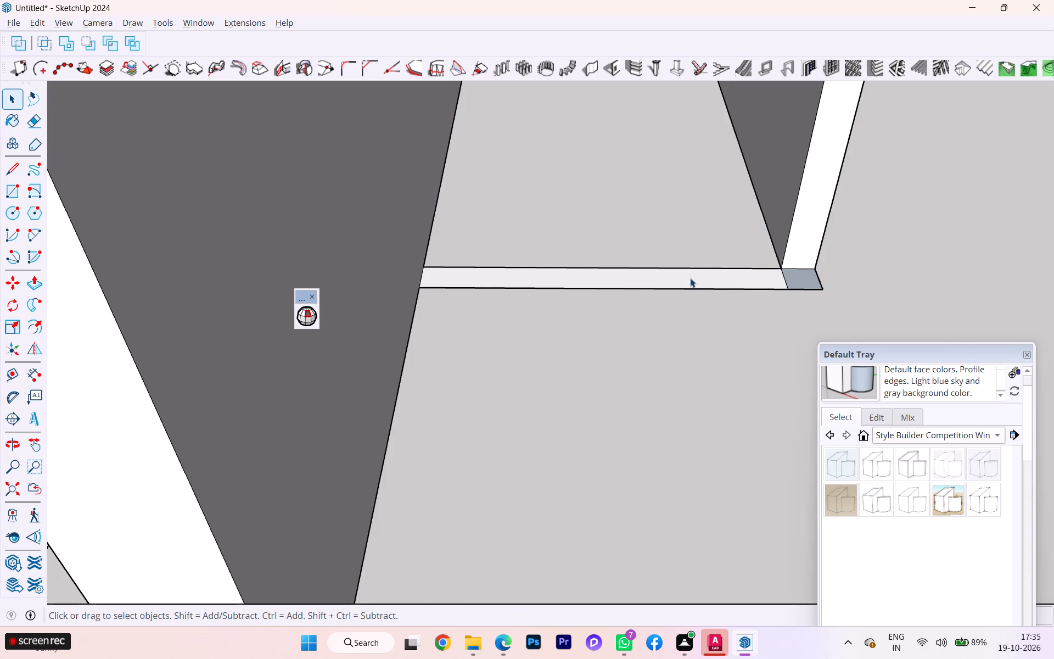
Reverse the small corner face at the strip's end and erase the line dividing it from the strip.
scroll(754, 280, "up", 2)
left_click(798, 275)
right_click(798, 275)
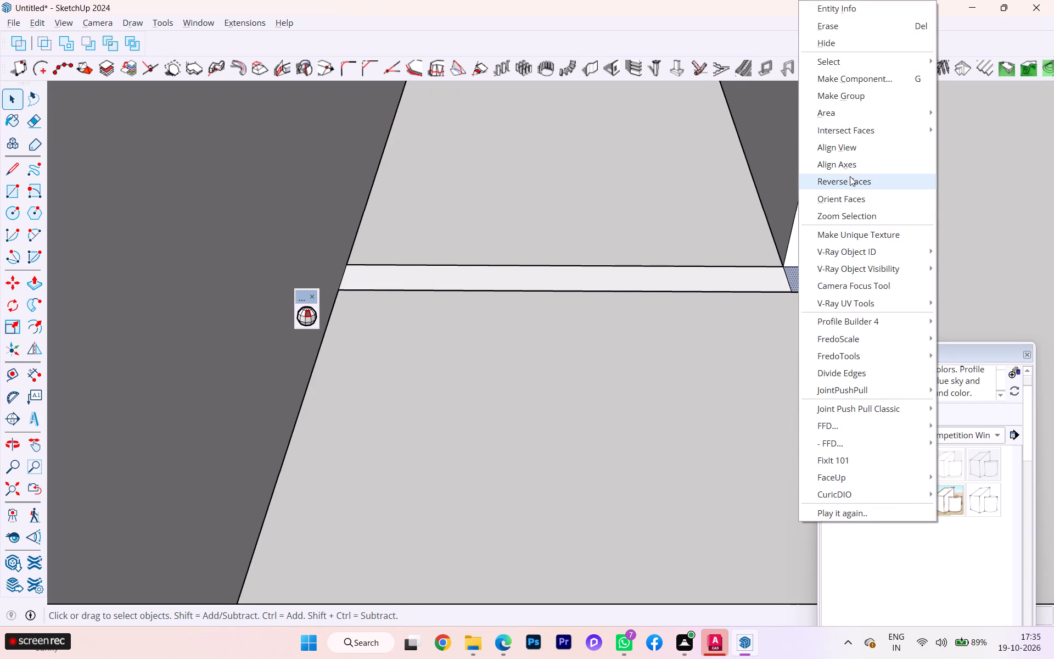
left_click(850, 176)
key("e")
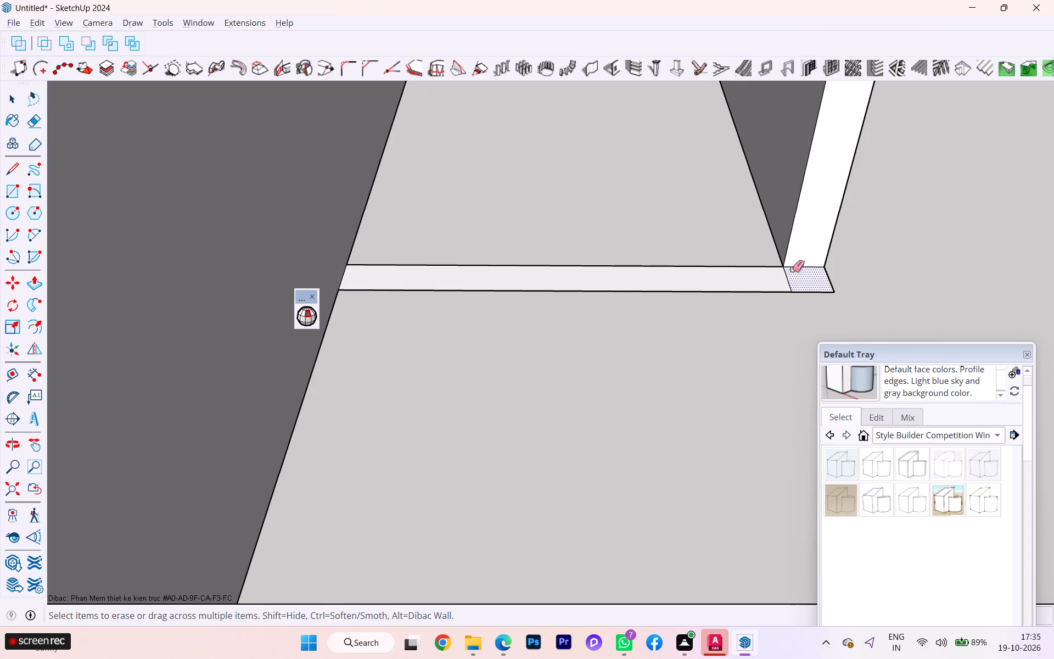
left_click(789, 276)
left_click(789, 280)
Extrude the cross partition's strip upward to the top edge of the outer wall.
scroll(514, 306, "down", 7)
scroll(466, 349, "down", 11)
scroll(433, 400, "up", 3)
scroll(433, 400, "down", 1)
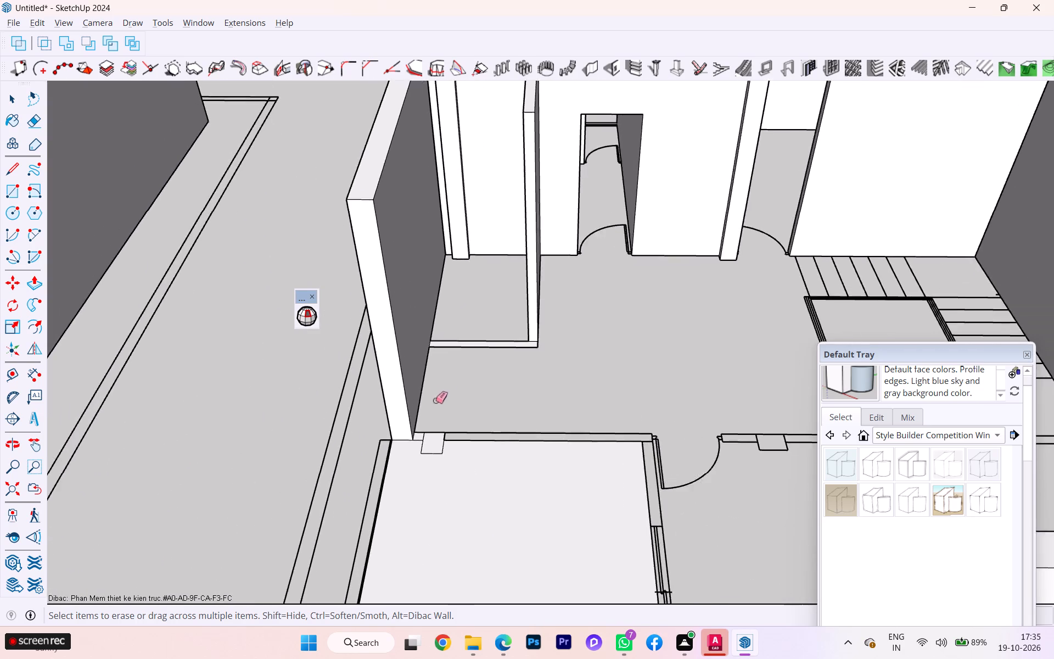
scroll(435, 400, "down", 2)
scroll(464, 391, "up", 1)
scroll(464, 390, "down", 3)
middle_click_drag(464, 390, 534, 388)
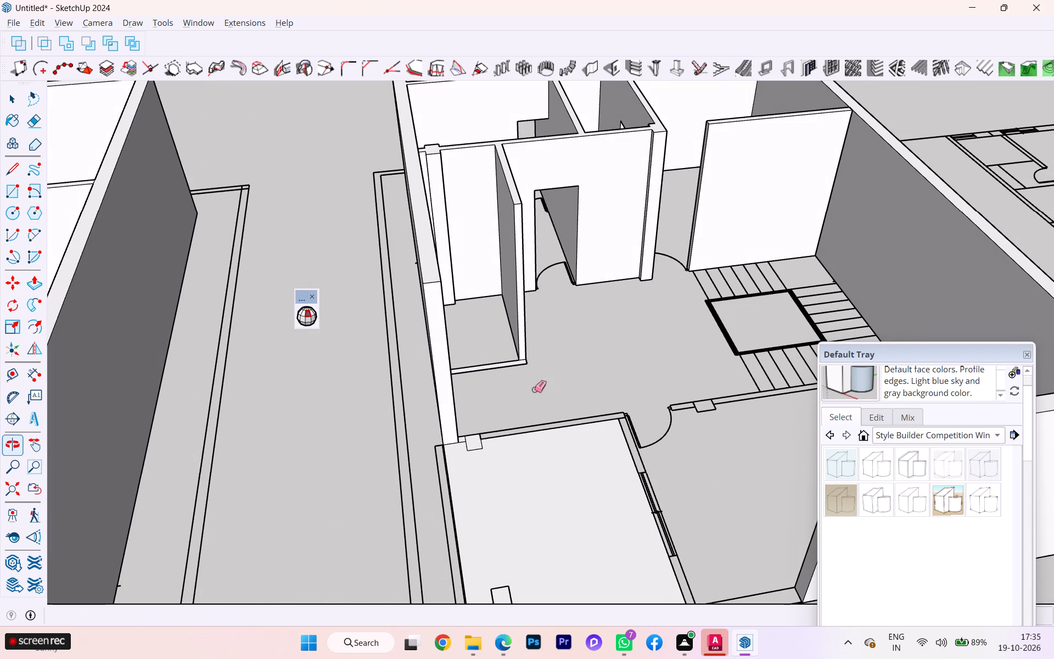
scroll(529, 387, "up", 2)
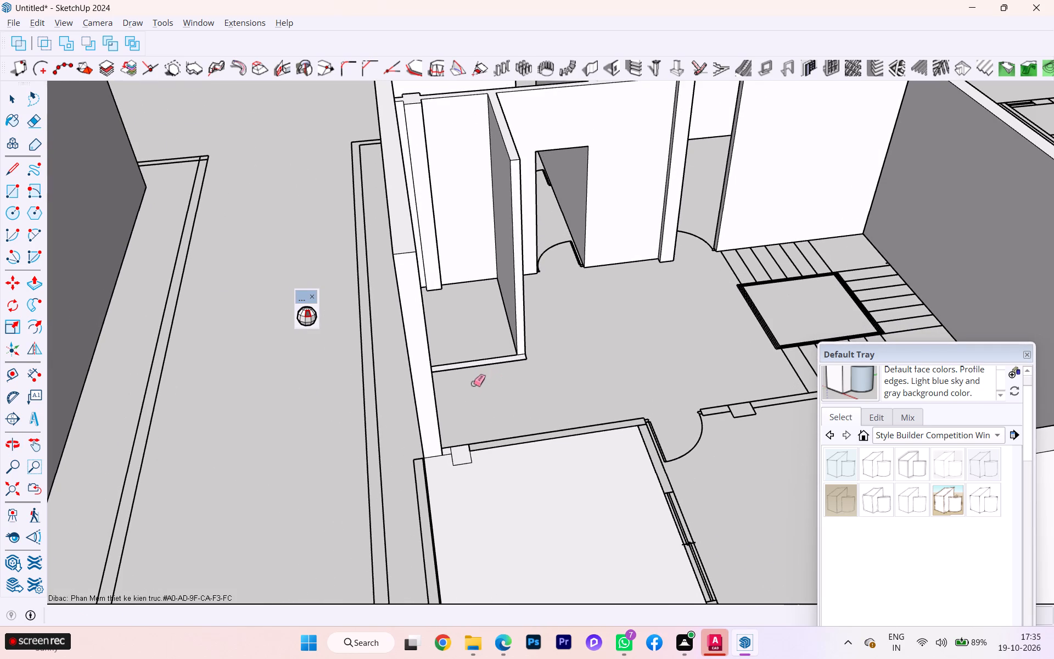
scroll(473, 383, "down", 1)
scroll(473, 383, "up", 1)
scroll(473, 383, "down", 2)
scroll(473, 383, "up", 2)
scroll(473, 383, "down", 1)
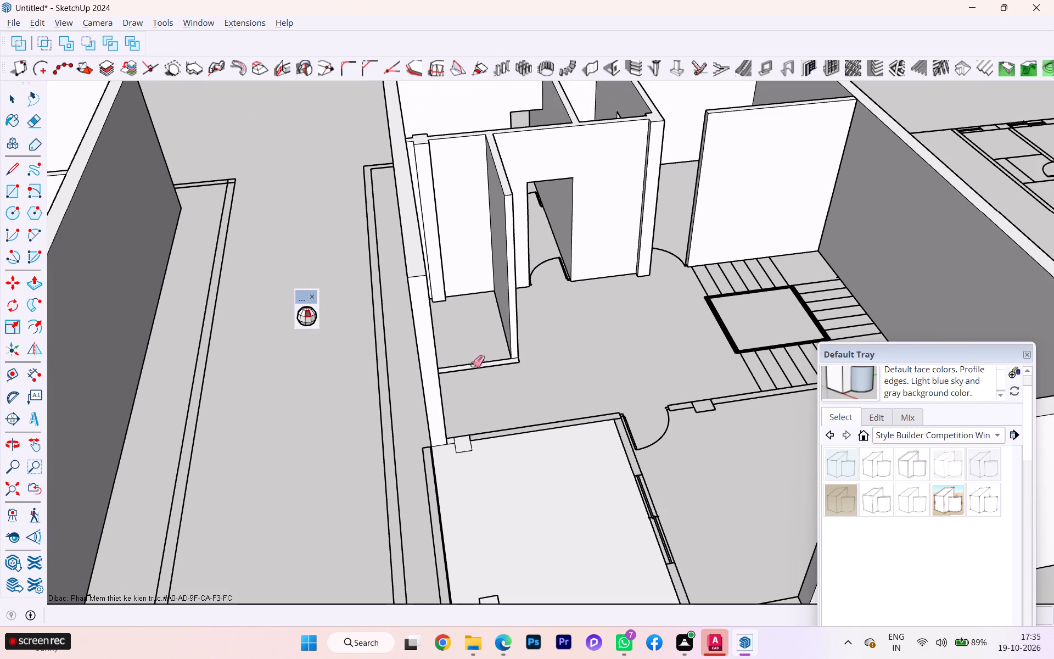
key("p")
left_click(472, 359)
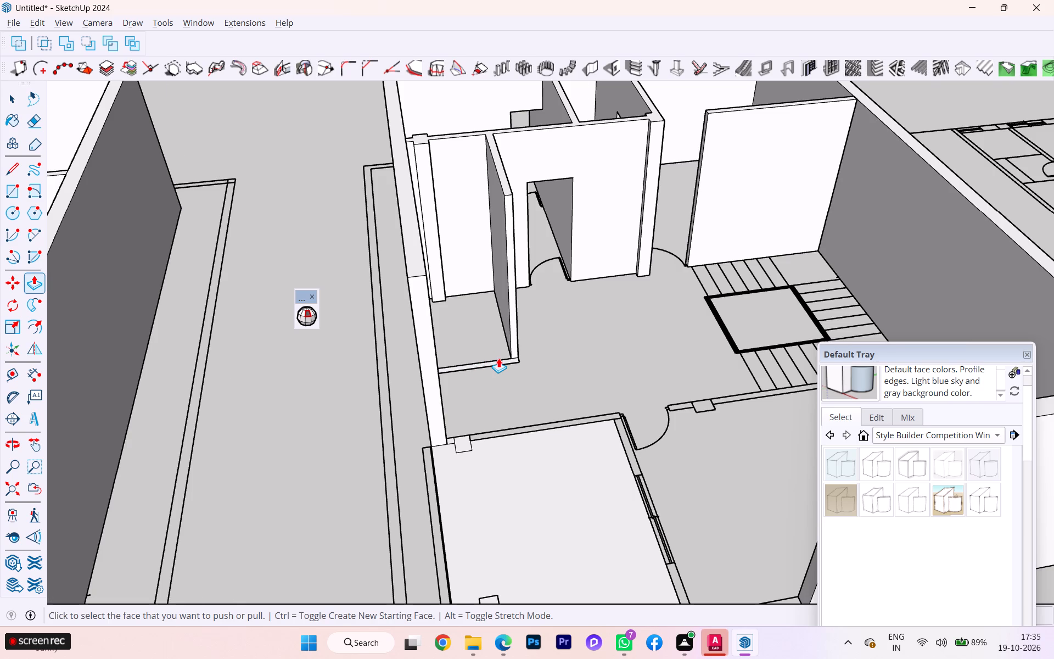
scroll(498, 358, "down", 1)
scroll(498, 358, "up", 9)
left_click(497, 363)
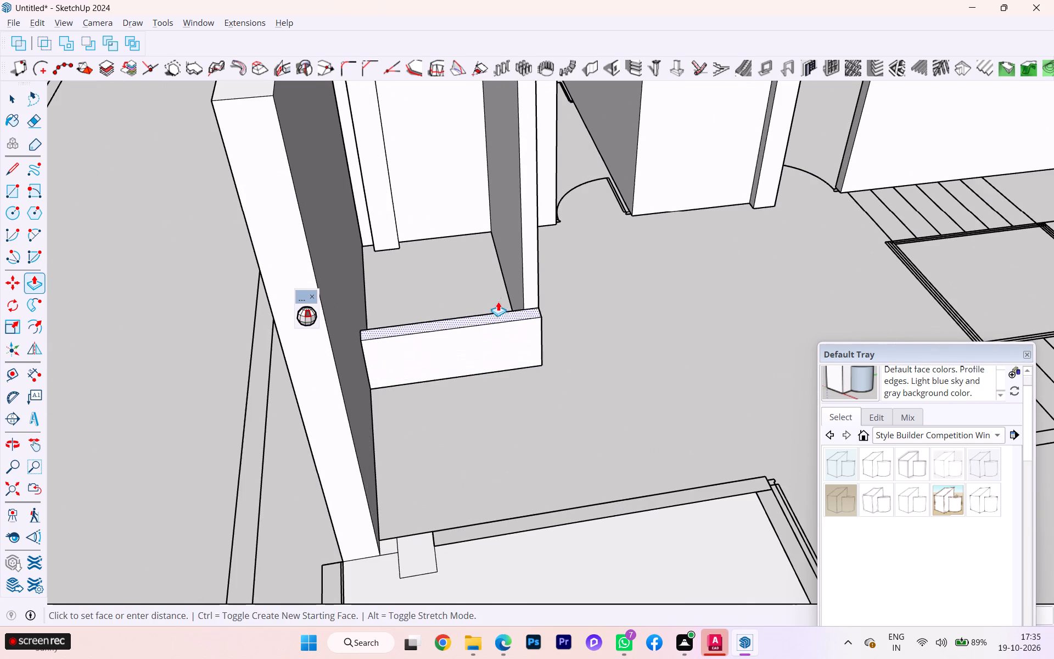
scroll(436, 267, "up", 1)
scroll(433, 267, "down", 1)
scroll(431, 266, "up", 1)
scroll(430, 266, "down", 2)
scroll(425, 266, "up", 1)
scroll(424, 265, "down", 1)
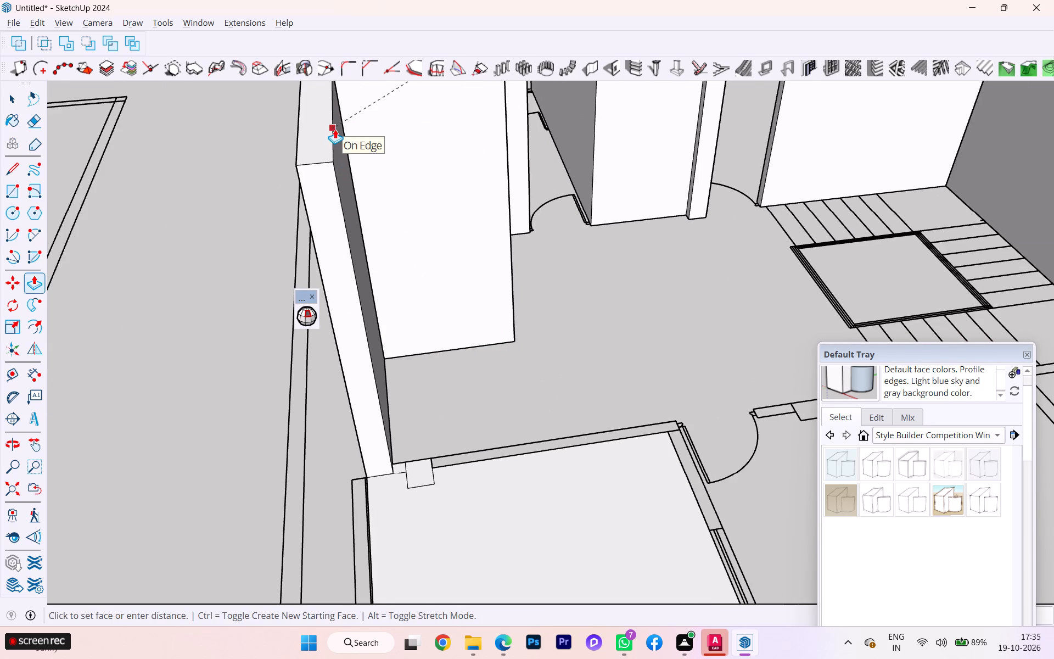
left_click(335, 129)
Erase the vertical and top seam edges where the new cross partition meets the existing partition's end.
scroll(452, 345, "down", 2)
scroll(454, 354, "up", 1)
scroll(456, 360, "down", 2)
key("space")
scroll(497, 334, "down", 3)
middle_click_drag(497, 334, 416, 350)
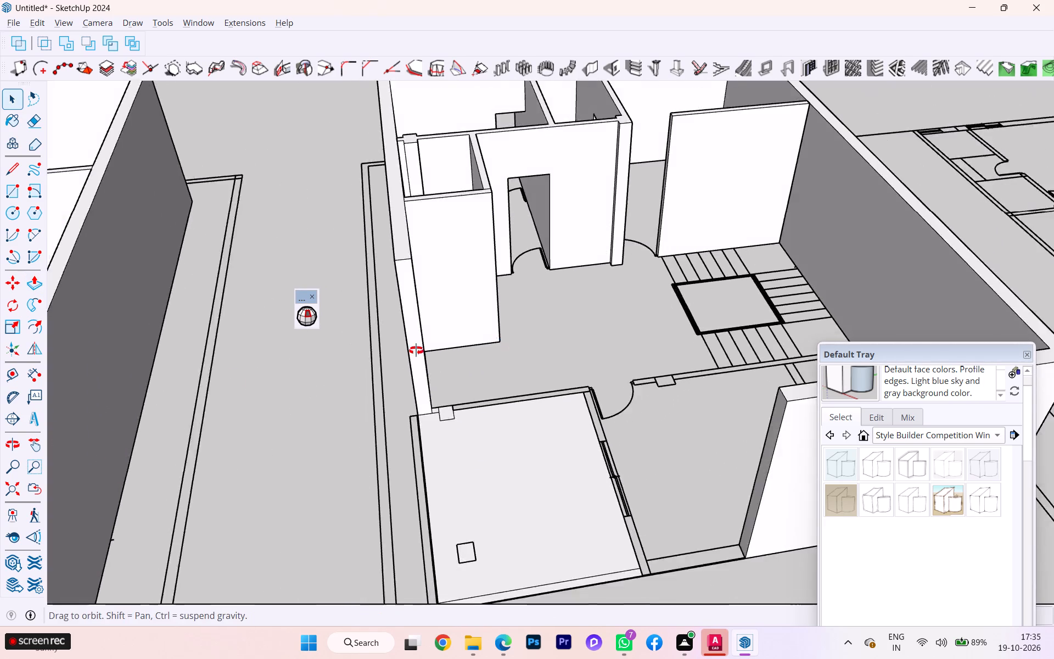
middle_click_drag(416, 350, 111, 399)
scroll(500, 144, "up", 6)
left_click_drag(541, 149, 472, 200)
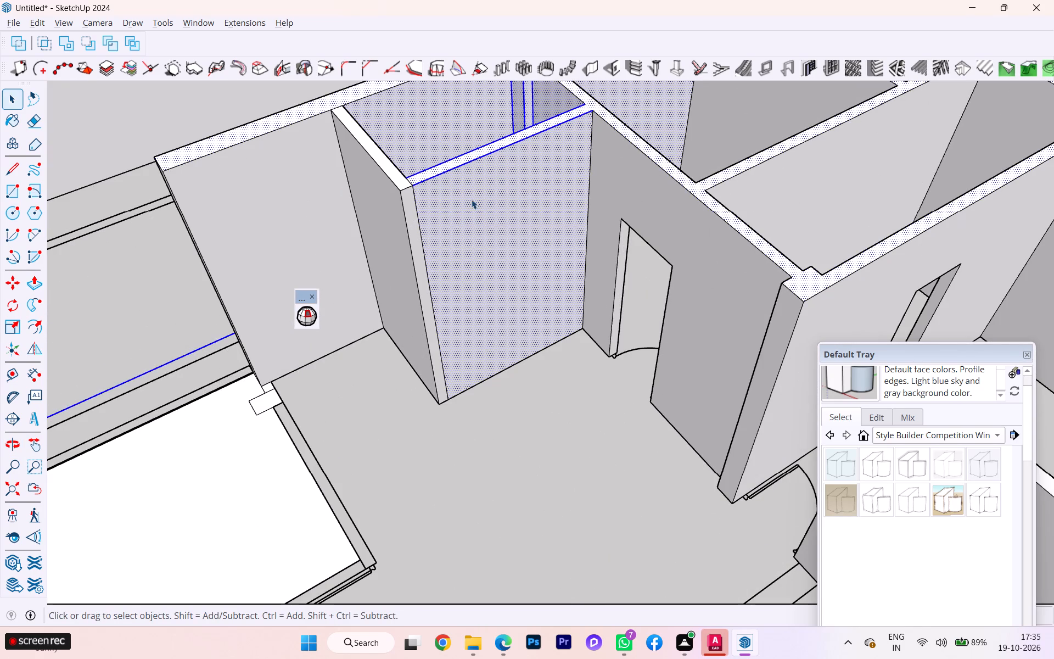
key("Escape")
left_click(435, 422)
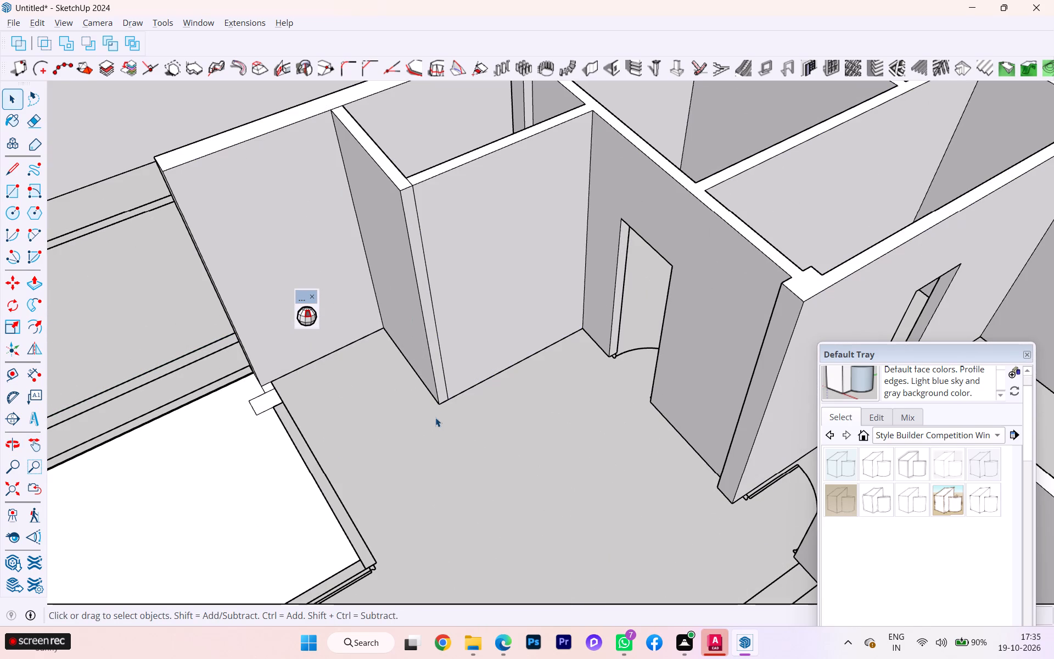
key("e")
left_click(429, 276)
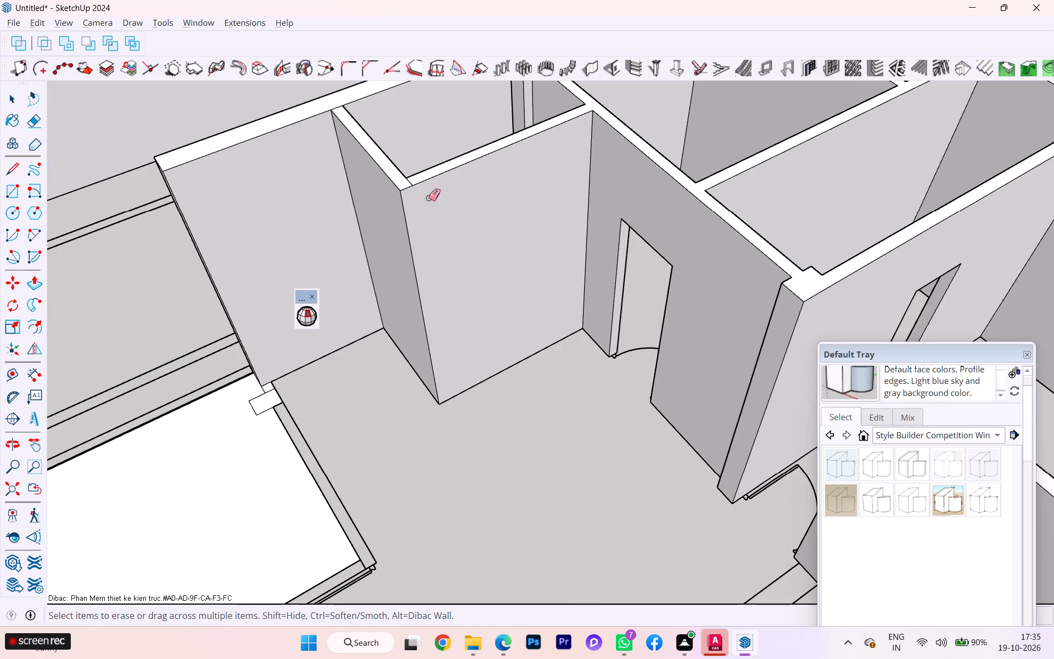
left_click(411, 178)
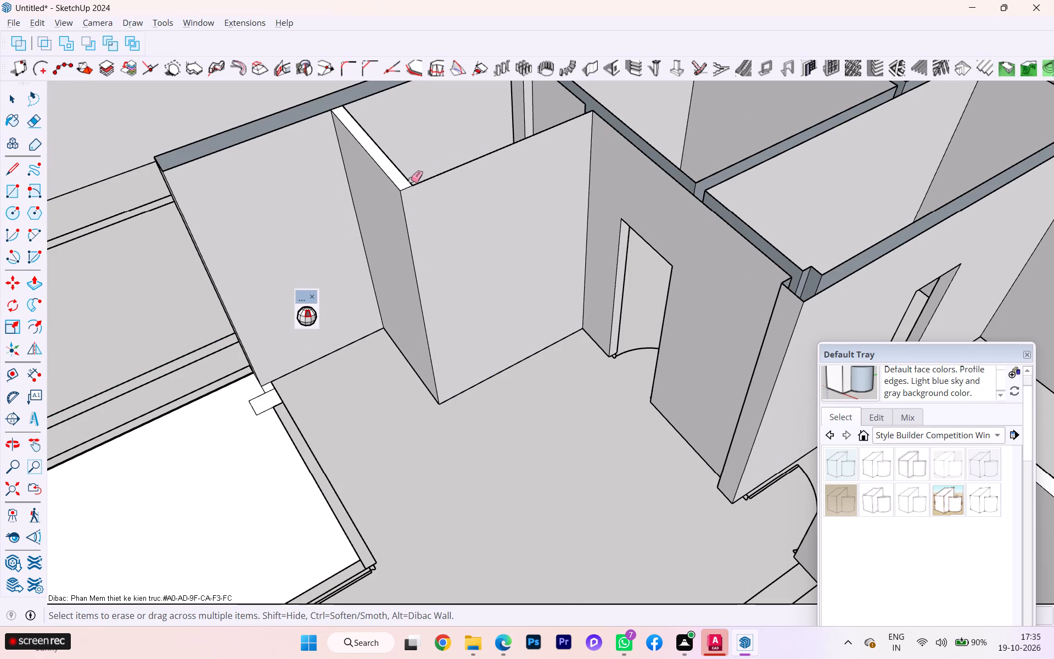
key("ctrl+z")
scroll(410, 180, "up", 15)
left_click(407, 186)
key("space")
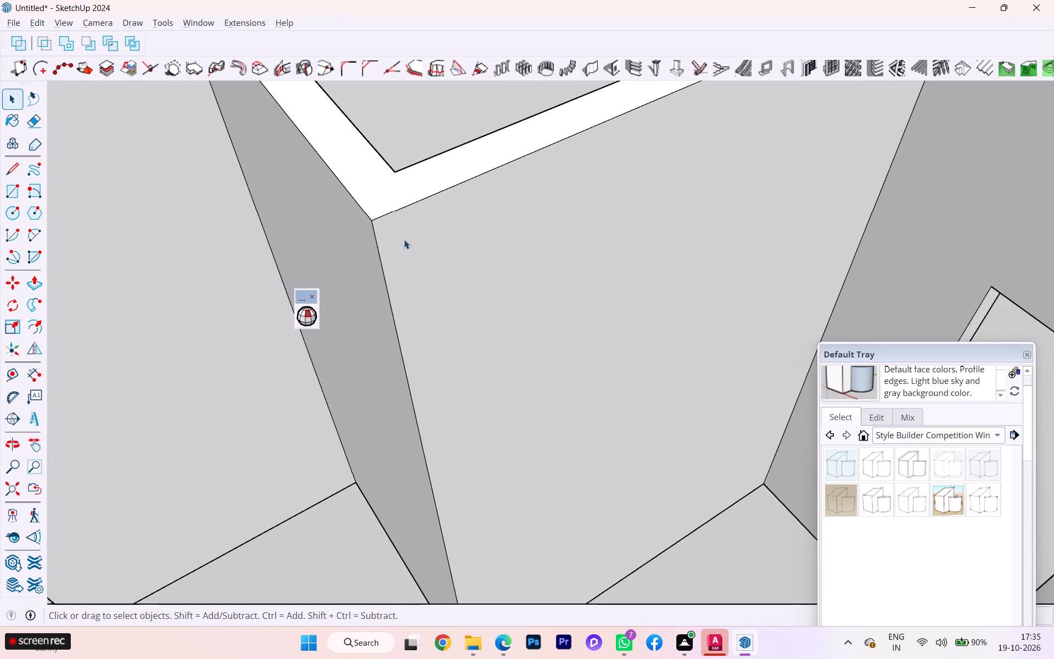
left_click(323, 527)
Delete the floor face inside the unraised front room that contains the small square outline.
scroll(412, 297, "down", 8)
scroll(444, 300, "up", 1)
scroll(444, 300, "down", 1)
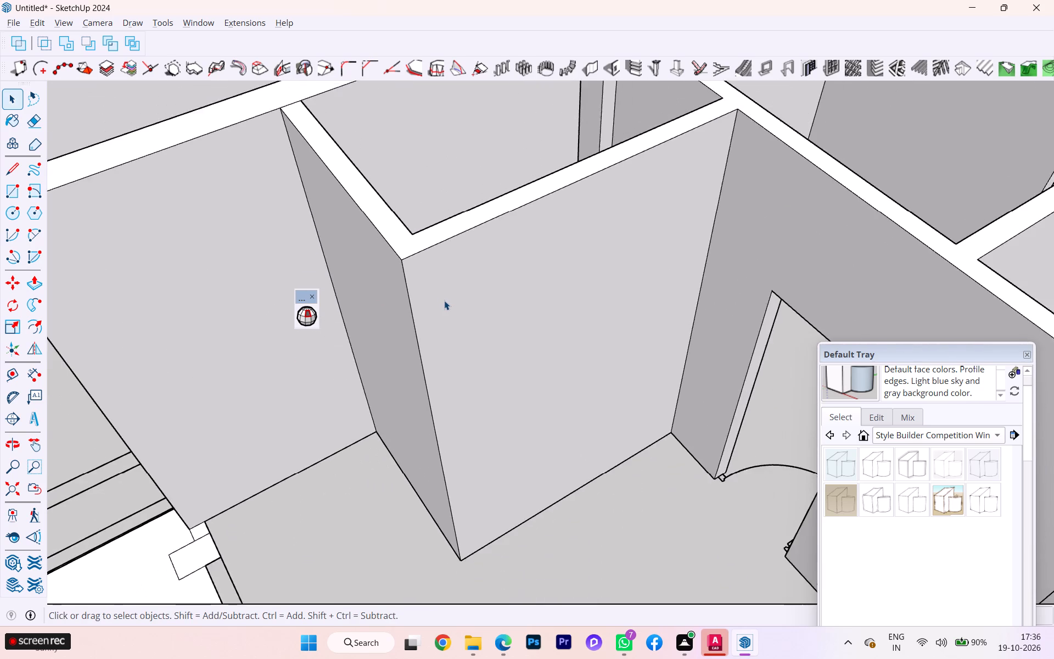
scroll(444, 300, "down", 10)
scroll(444, 300, "up", 2)
scroll(444, 300, "down", 4)
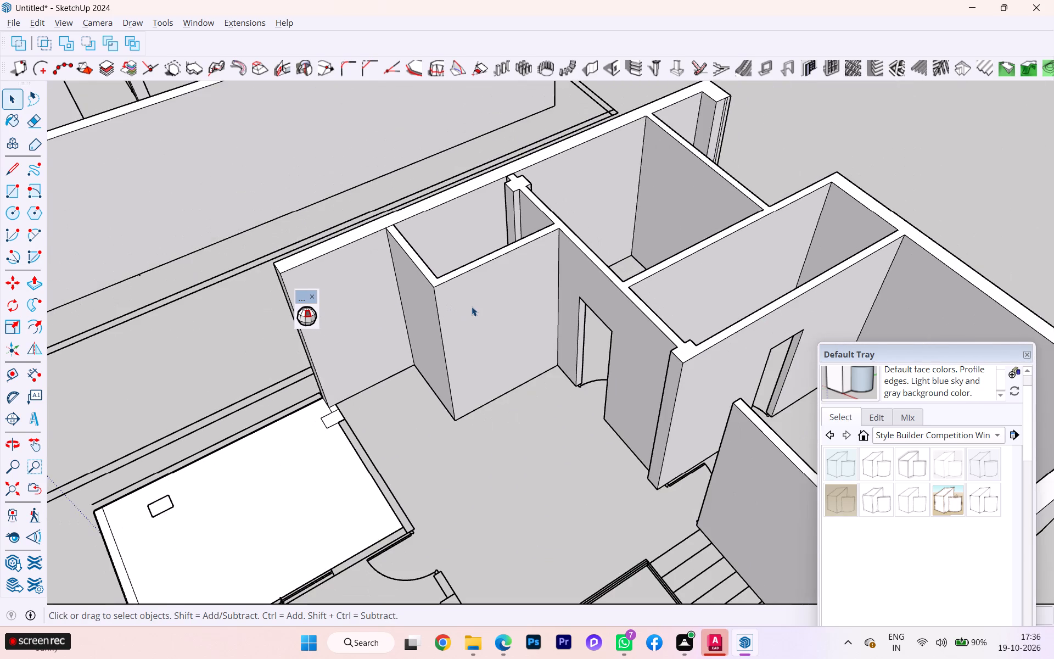
scroll(472, 307, "down", 2)
scroll(475, 311, "up", 2)
scroll(475, 312, "down", 5)
scroll(475, 312, "up", 1)
scroll(475, 312, "down", 3)
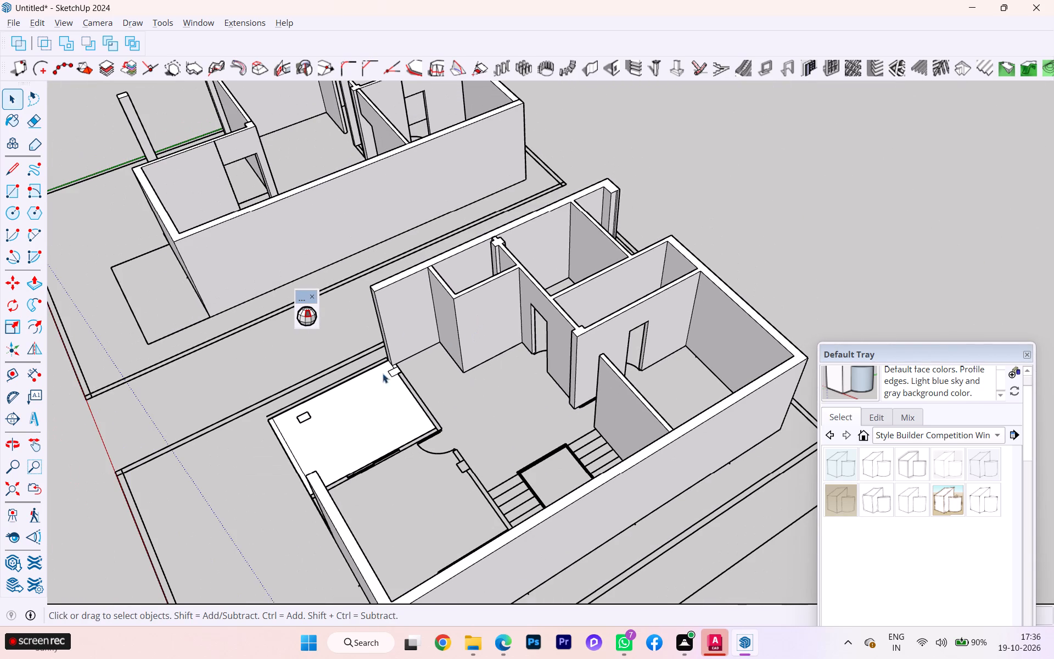
left_click(360, 432)
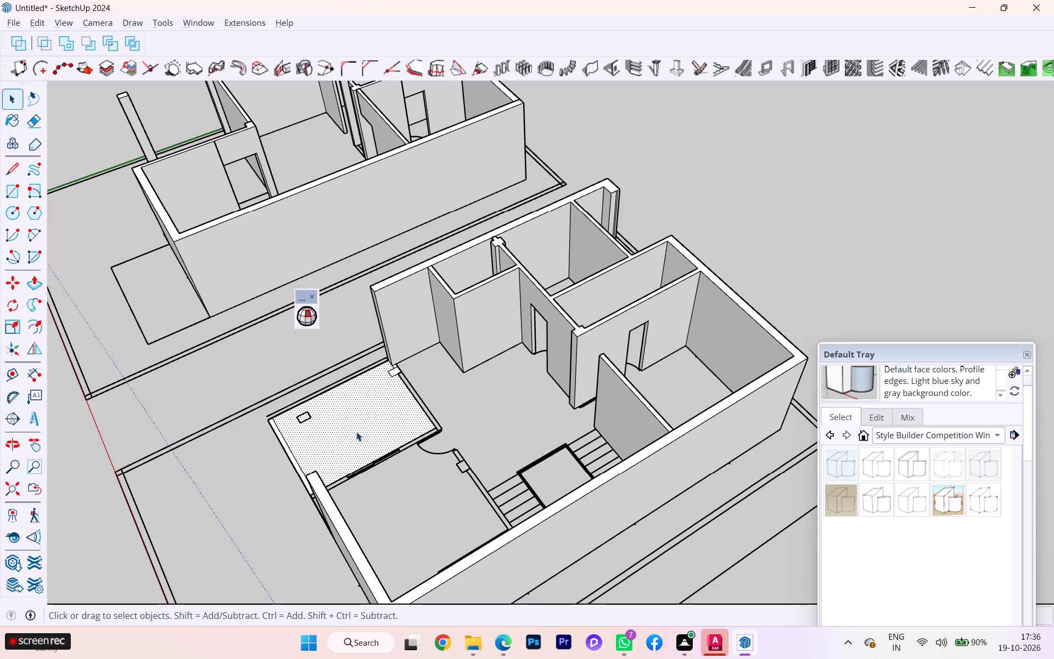
key("Delete")
Erase the line dividing the column footprint from the wall piece at the outer wall's end.
scroll(326, 489, "up", 7)
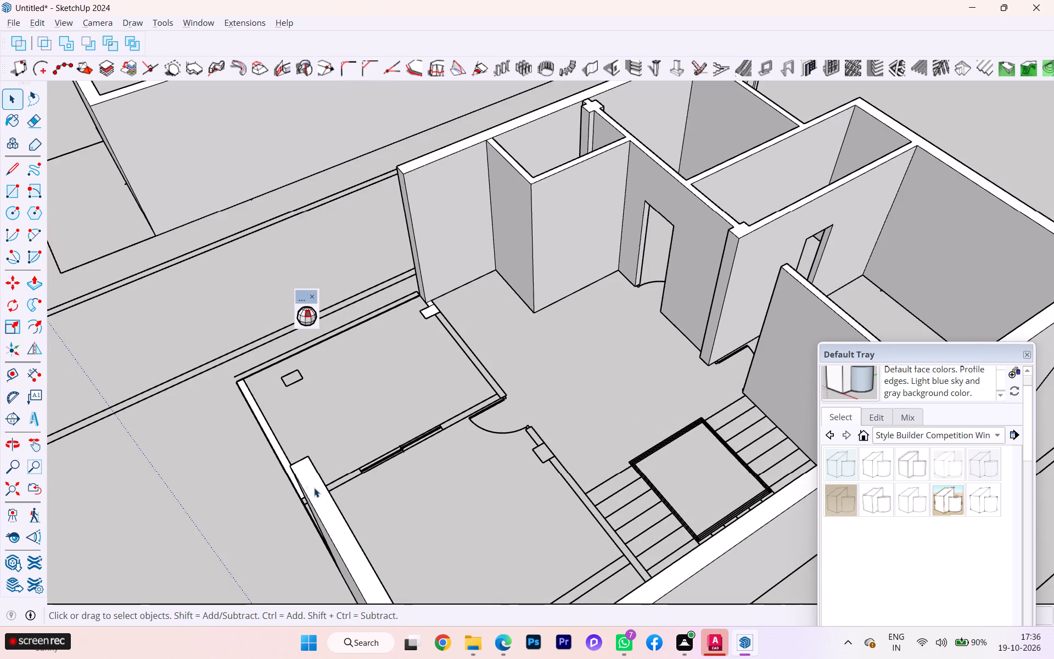
middle_click_drag(314, 488, 818, 510)
scroll(565, 468, "up", 1)
scroll(565, 468, "down", 1)
scroll(565, 468, "up", 6)
scroll(487, 458, "down", 2)
scroll(485, 457, "up", 4)
scroll(450, 442, "down", 1)
middle_click_drag(422, 441, 405, 441)
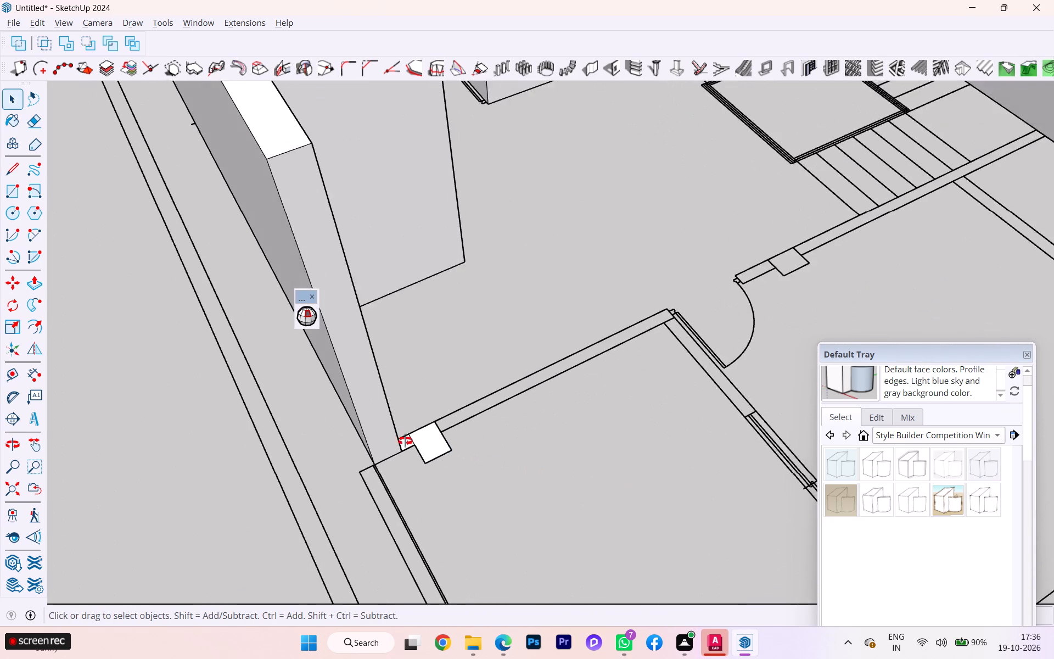
middle_click_drag(405, 441, 313, 443)
scroll(351, 392, "up", 2)
scroll(358, 384, "down", 1)
scroll(358, 383, "up", 4)
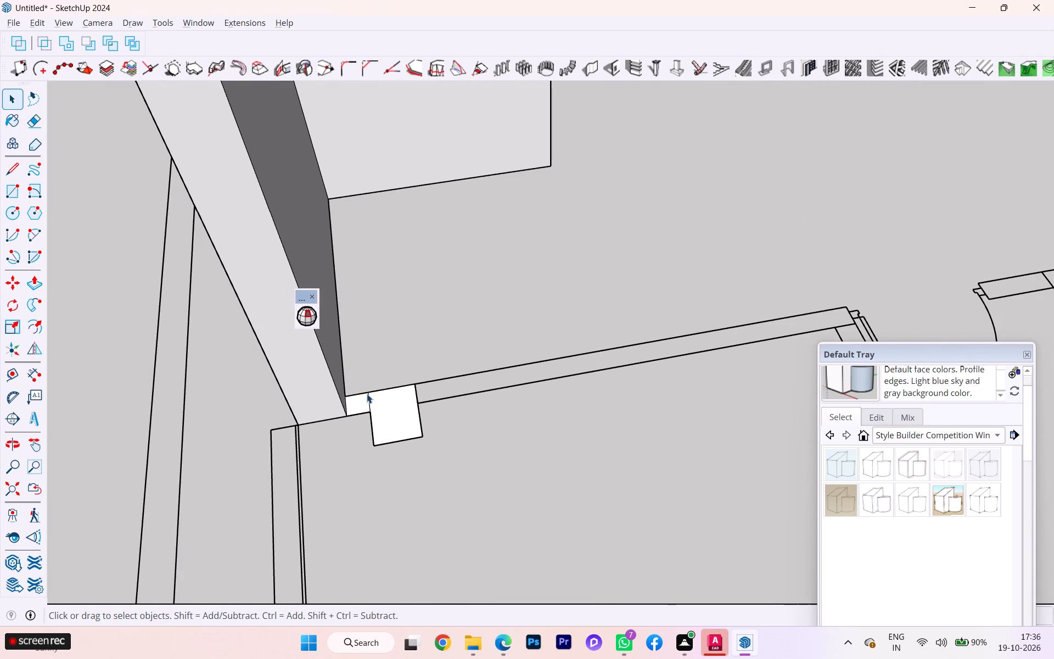
key("e")
left_click(370, 401)
scroll(415, 401, "up", 1)
scroll(415, 401, "down", 1)
scroll(415, 401, "up", 2)
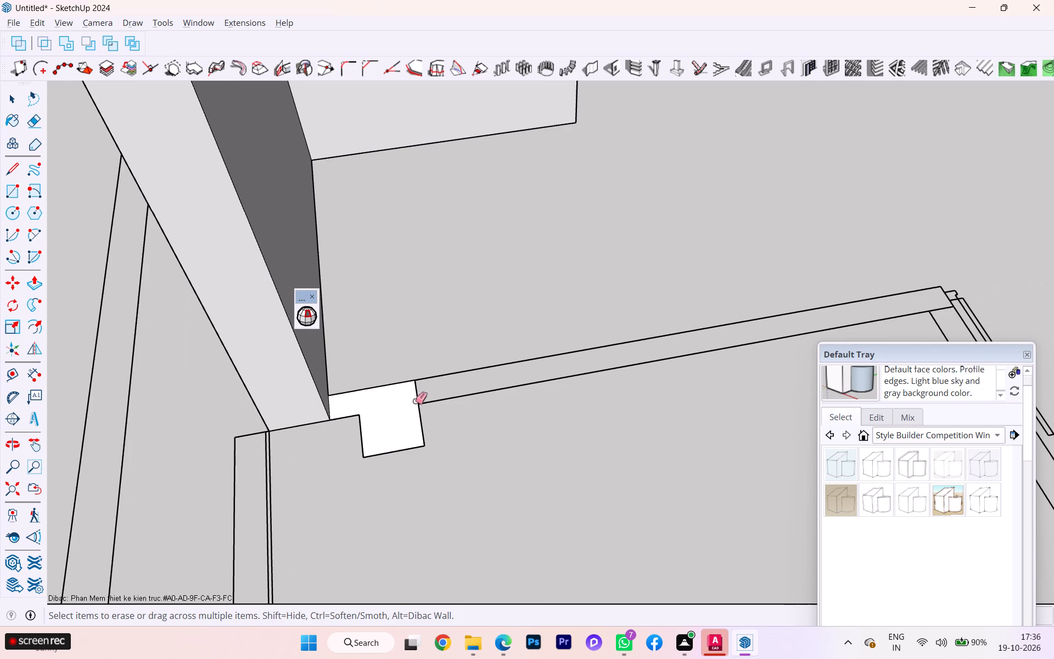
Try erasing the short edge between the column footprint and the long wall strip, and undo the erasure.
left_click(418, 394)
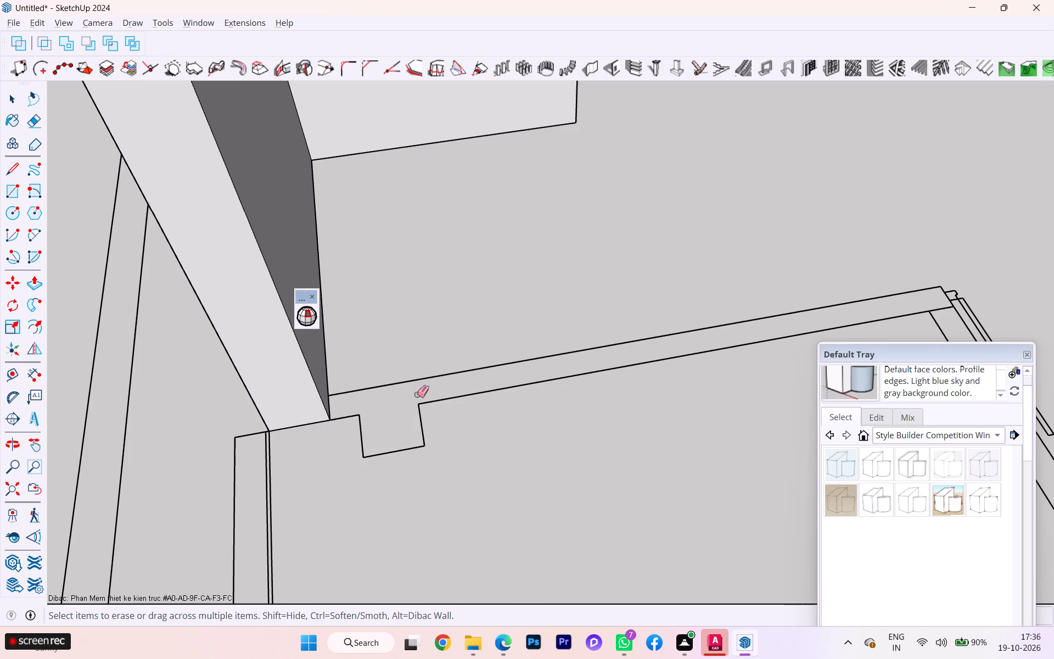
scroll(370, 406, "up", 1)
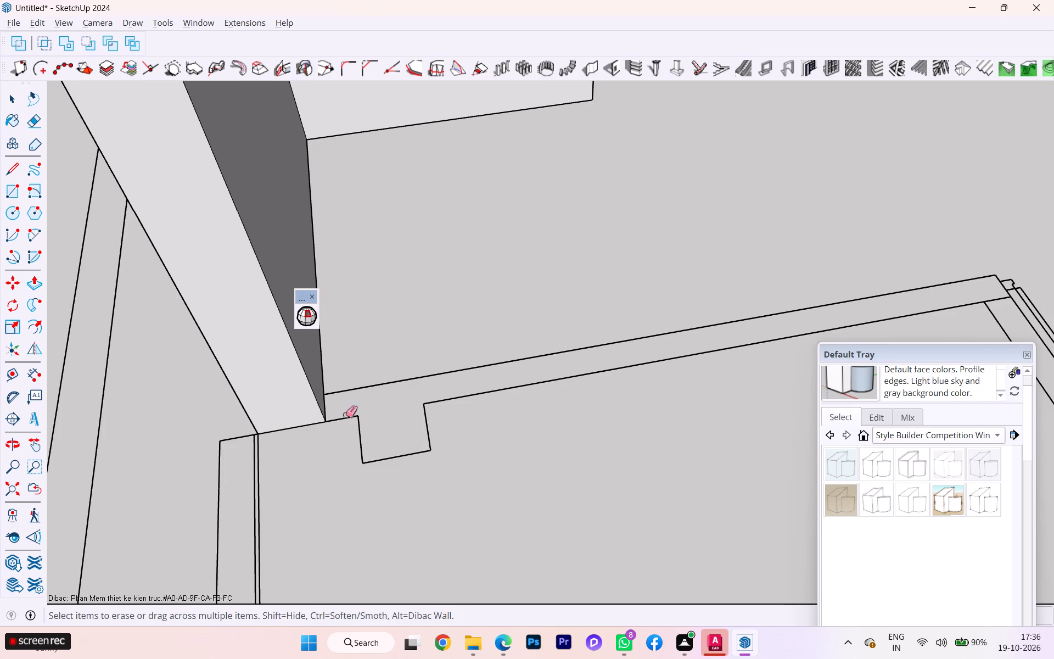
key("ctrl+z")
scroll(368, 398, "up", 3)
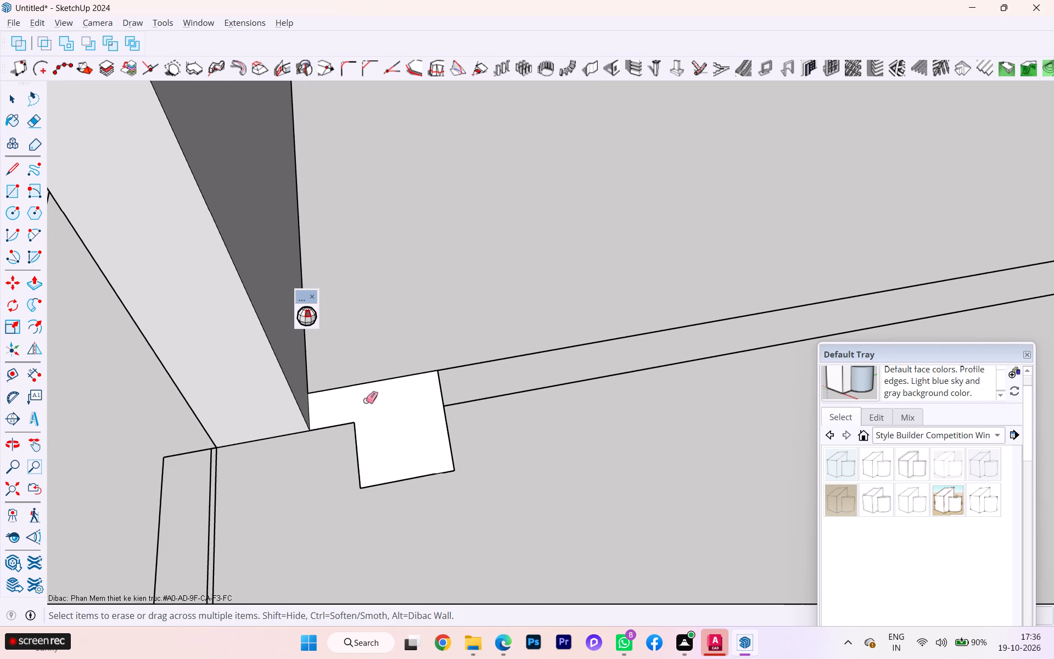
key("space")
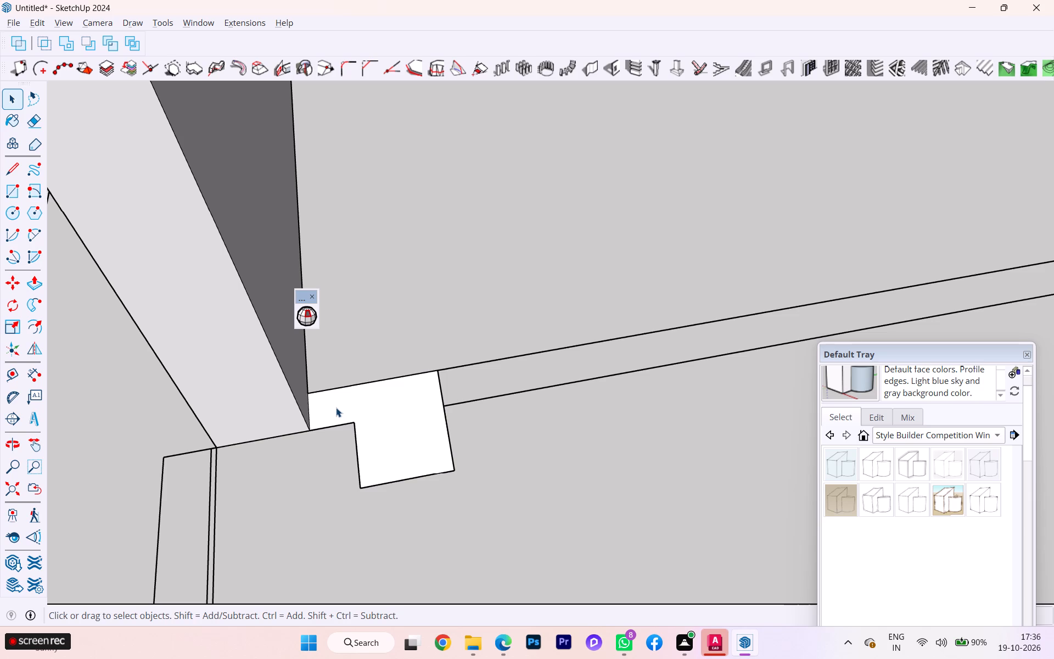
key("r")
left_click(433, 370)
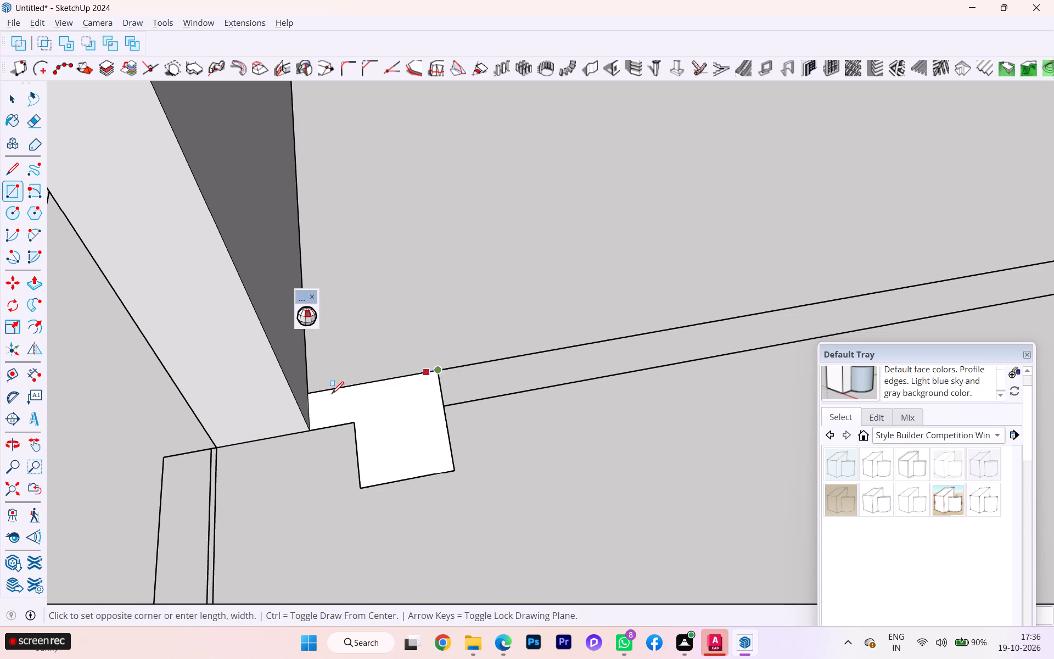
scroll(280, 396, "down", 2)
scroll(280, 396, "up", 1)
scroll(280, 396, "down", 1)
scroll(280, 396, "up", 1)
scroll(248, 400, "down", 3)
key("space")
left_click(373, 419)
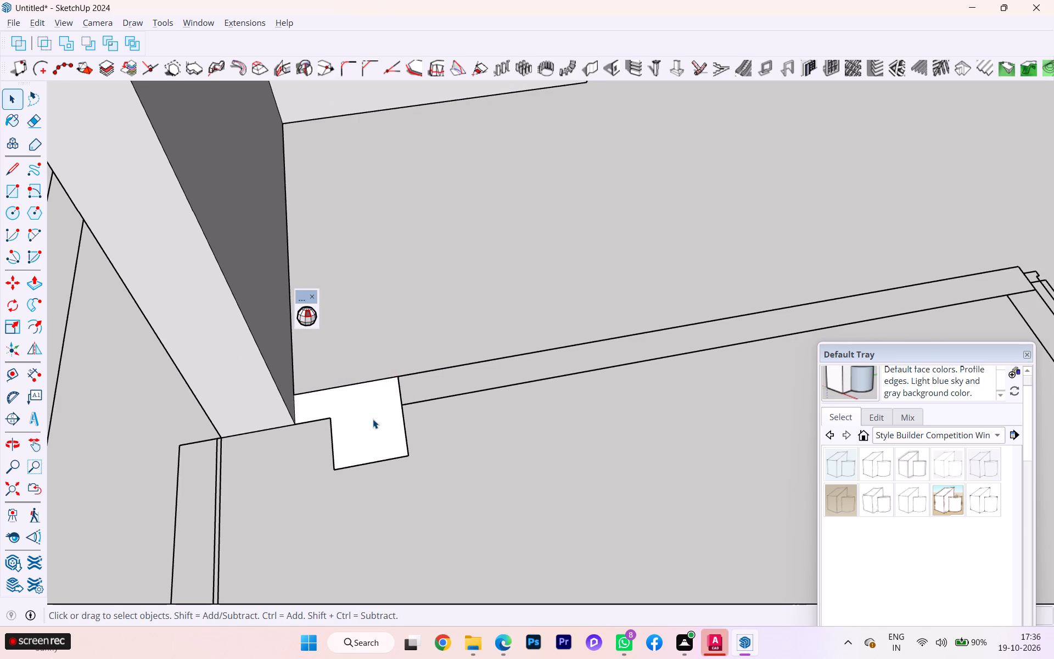
Erase the short edge separating the column footprint from the long wall strip.
key("e")
left_click(399, 397)
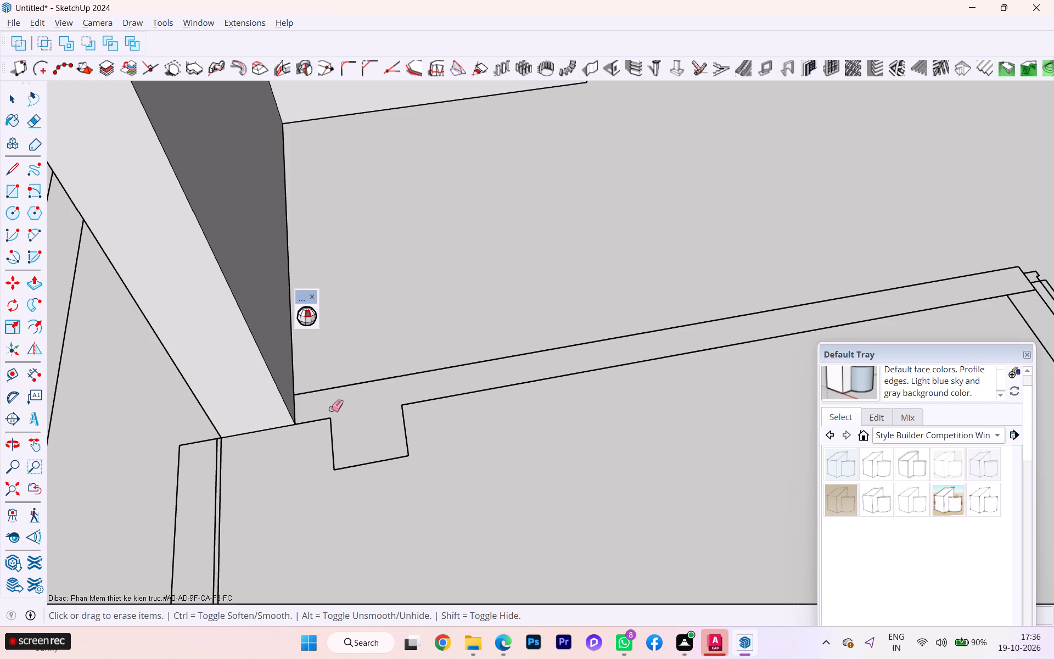
Draw a rectangle along the unfilled wall strip, from the raised outer wall's base corner to the strip's end at the door.
key("r")
left_click(296, 393)
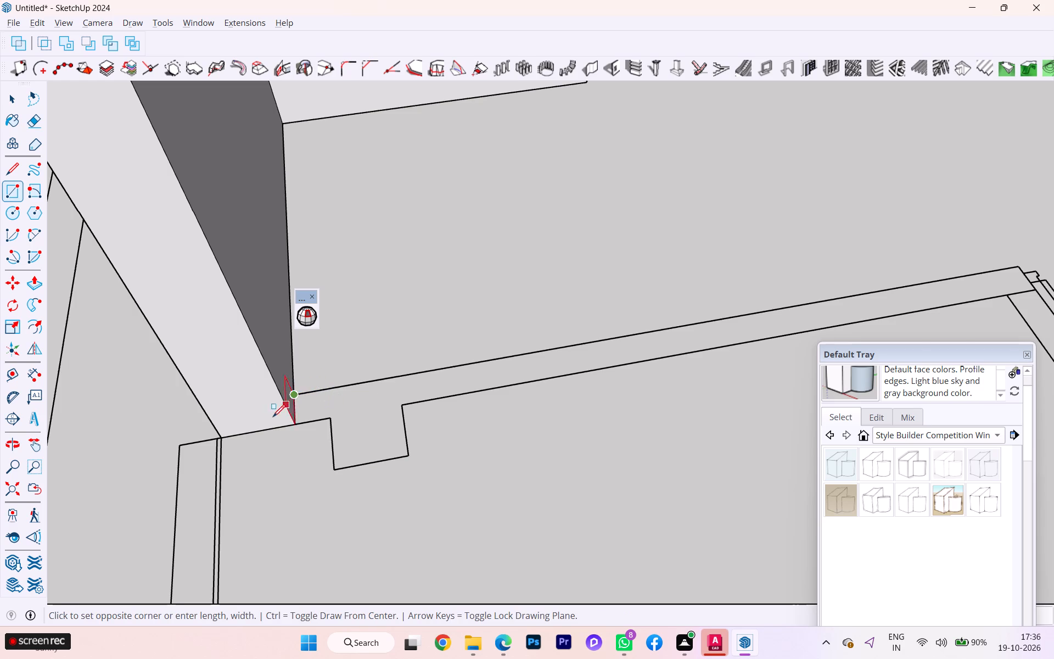
scroll(271, 418, "down", 1)
scroll(270, 418, "up", 2)
scroll(270, 418, "down", 5)
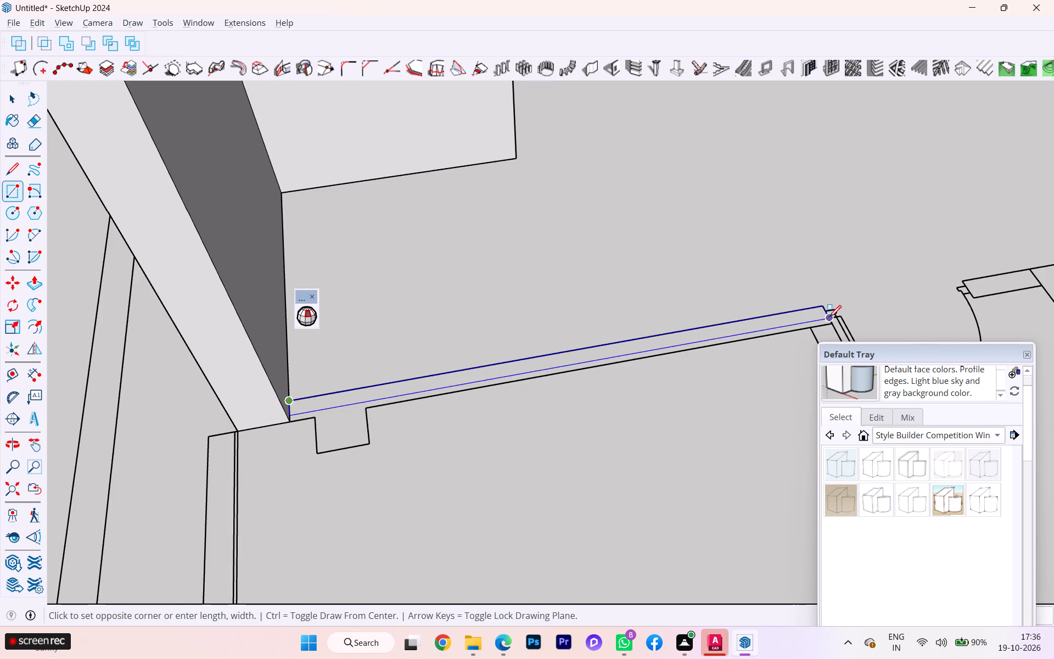
left_click(826, 325)
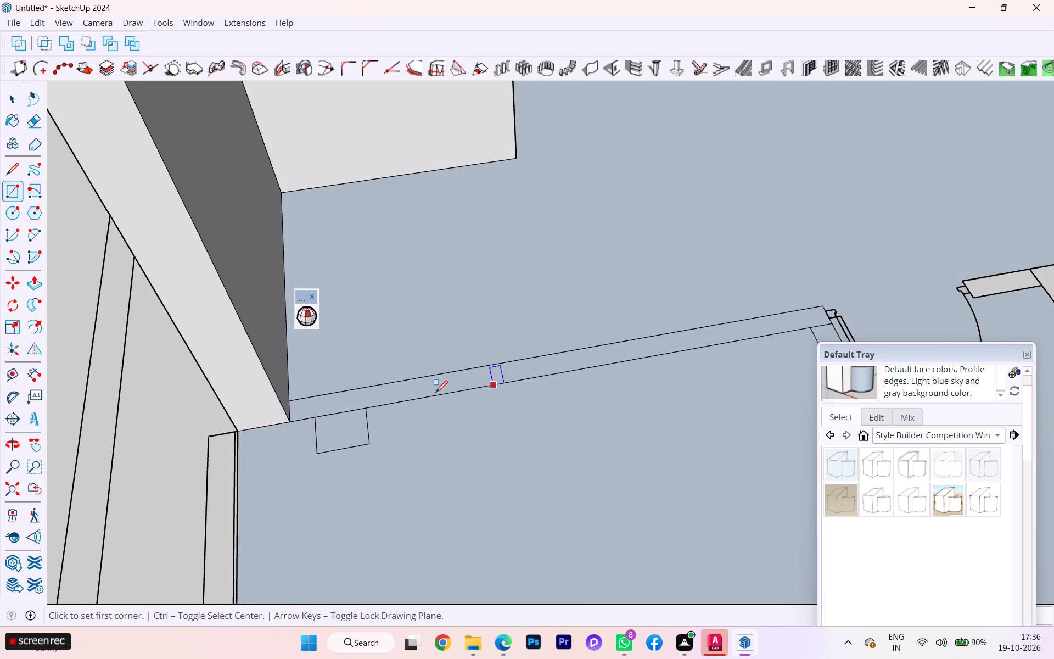
Delete the two floor faces on either side of the wall strip, keeping the strip and column footprint faces.
scroll(411, 396, "down", 7)
scroll(372, 423, "up", 2)
scroll(372, 423, "down", 1)
scroll(372, 423, "up", 1)
scroll(322, 444, "up", 3)
scroll(322, 444, "down", 1)
scroll(322, 444, "up", 2)
scroll(321, 444, "down", 1)
scroll(321, 444, "up", 7)
scroll(333, 432, "down", 1)
scroll(333, 432, "up", 5)
scroll(351, 401, "down", 2)
scroll(351, 401, "up", 1)
scroll(351, 401, "down", 1)
scroll(351, 400, "up", 7)
scroll(348, 394, "down", 2)
scroll(348, 394, "up", 2)
scroll(348, 394, "down", 2)
scroll(348, 394, "up", 1)
key("space")
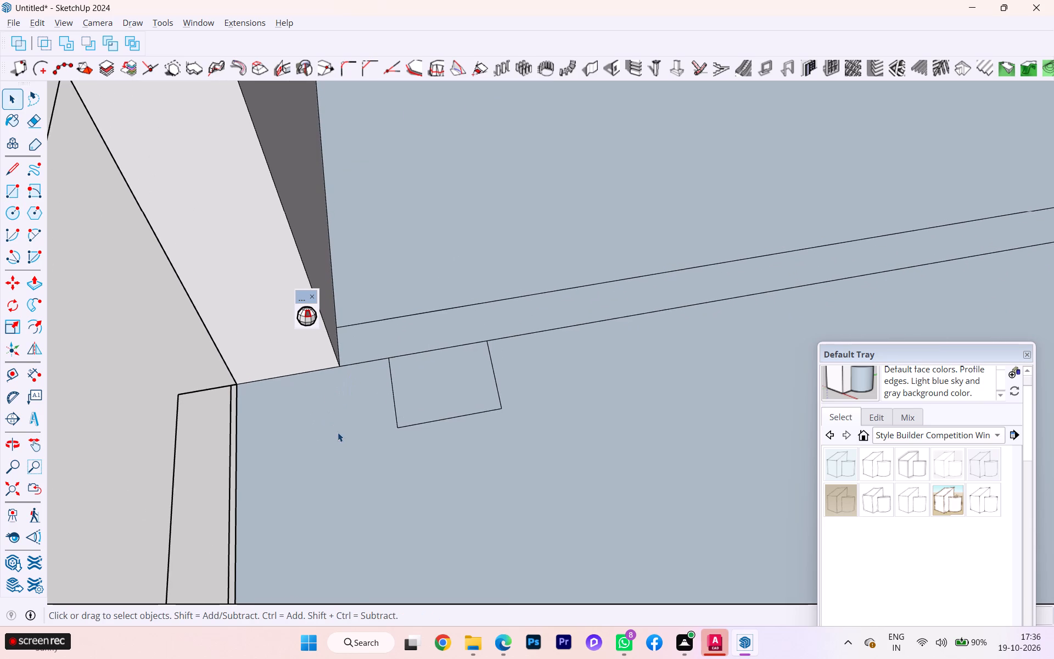
left_click(338, 433)
key("Delete")
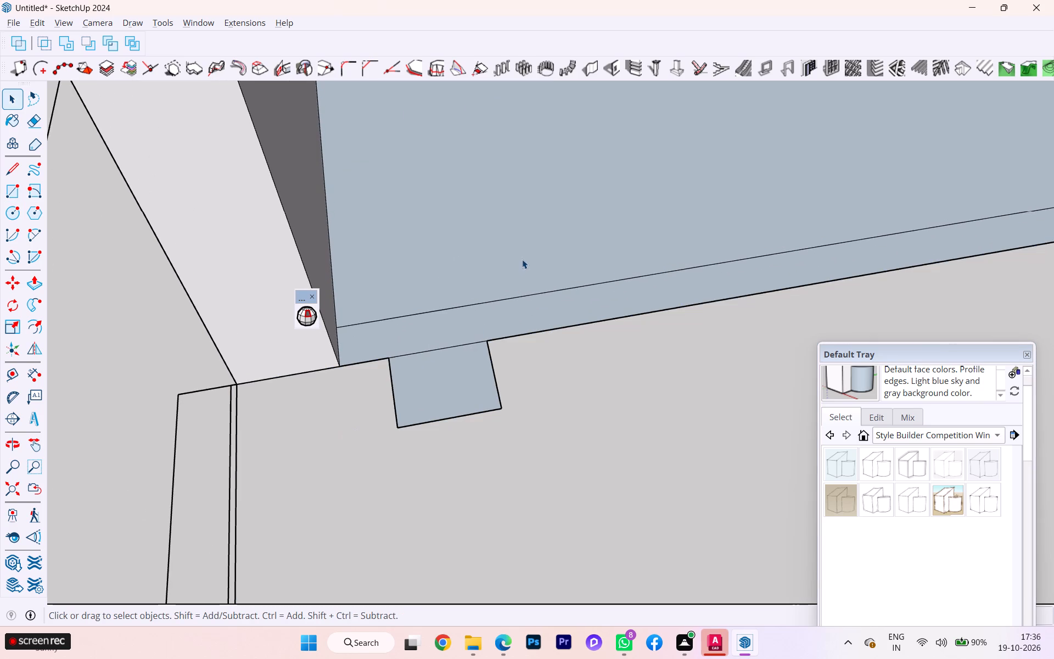
left_click(522, 259)
key("Delete")
Reverse the faces of the long wall strip and the adjoining column footprint.
scroll(484, 331, "down", 1)
scroll(479, 343, "up", 1)
left_click(469, 333)
right_click(469, 333)
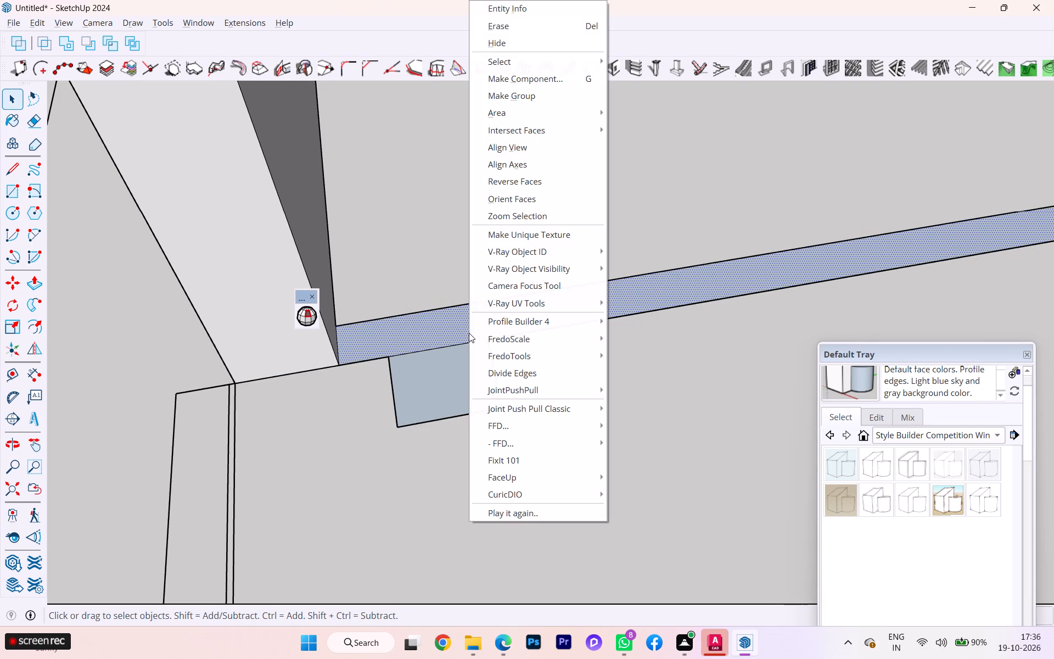
left_click(523, 188)
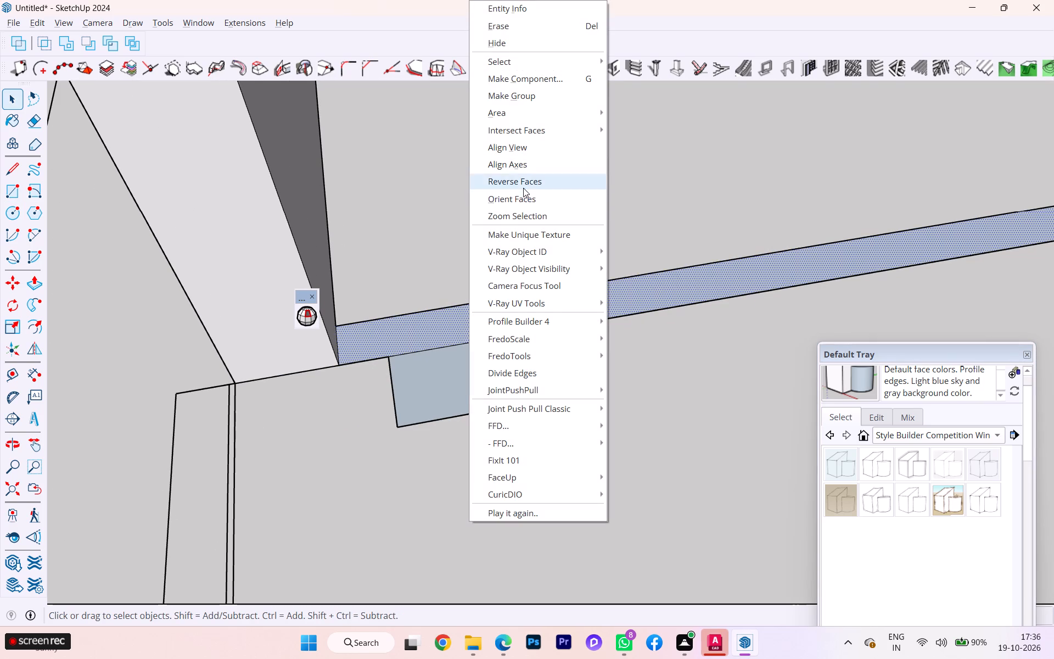
left_click(452, 361)
right_click(452, 361)
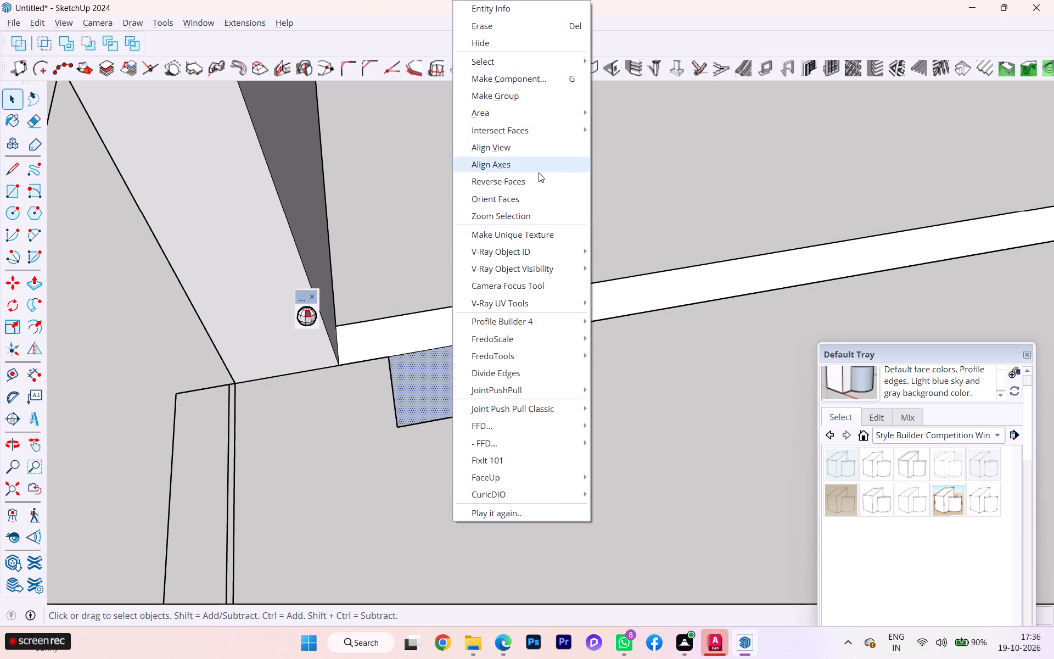
left_click(529, 184)
Erase the line dividing the column footprint from the long wall strip.
key("e")
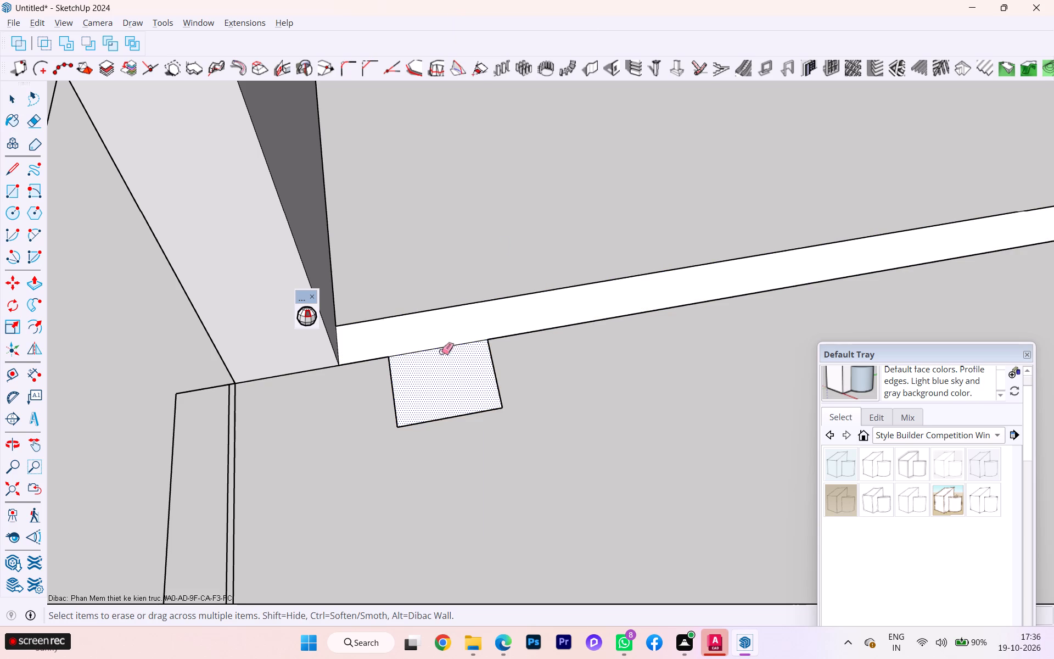
left_click(441, 347)
Reverse the face of the adjoining wall strip that contains the sliding window.
scroll(312, 355, "up", 1)
scroll(311, 355, "down", 3)
scroll(311, 355, "up", 1)
scroll(310, 355, "down", 1)
scroll(195, 382, "down", 1)
scroll(190, 384, "up", 2)
scroll(189, 385, "down", 5)
scroll(197, 414, "up", 1)
scroll(197, 414, "down", 3)
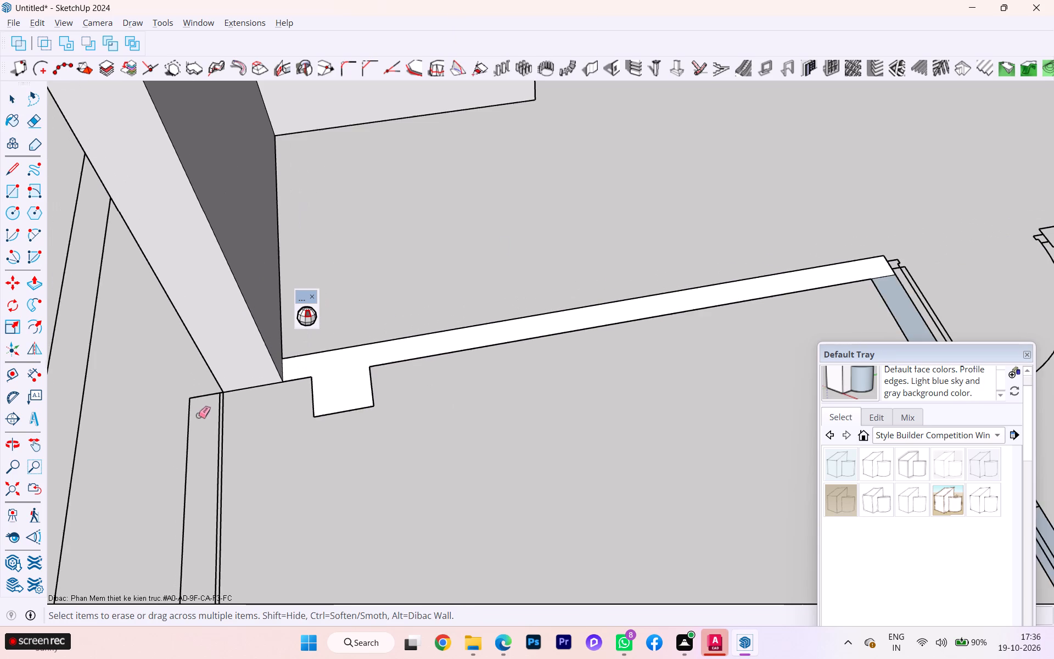
scroll(198, 415, "down", 3)
scroll(696, 375, "up", 1)
scroll(702, 377, "down", 1)
scroll(702, 379, "up", 1)
scroll(700, 381, "down", 1)
scroll(700, 381, "up", 2)
scroll(700, 381, "down", 9)
key("space")
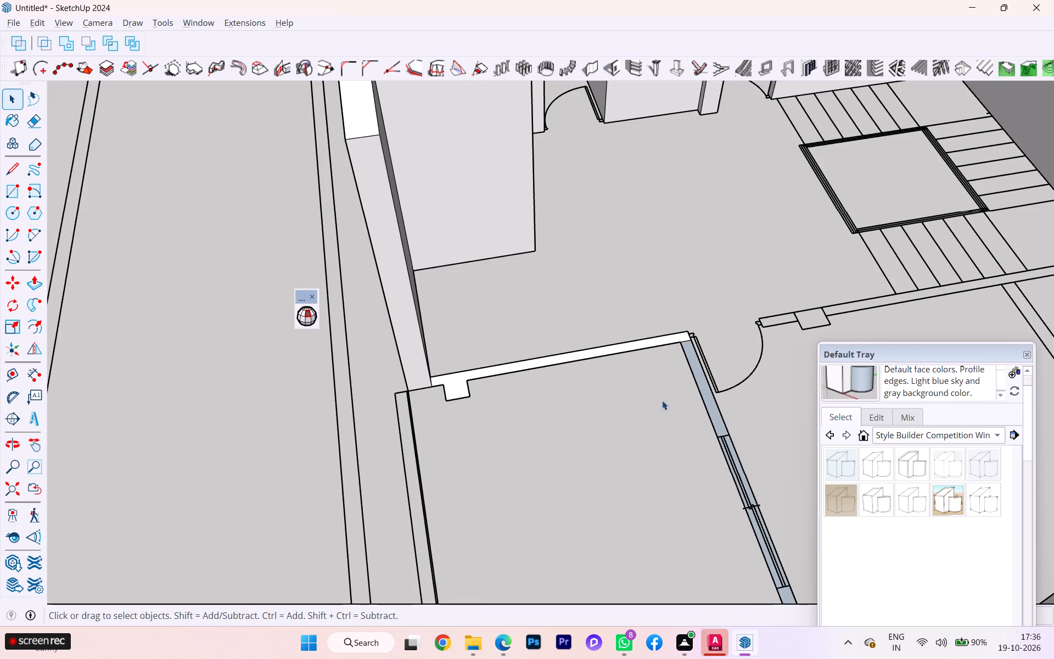
left_click(705, 393)
right_click(705, 393)
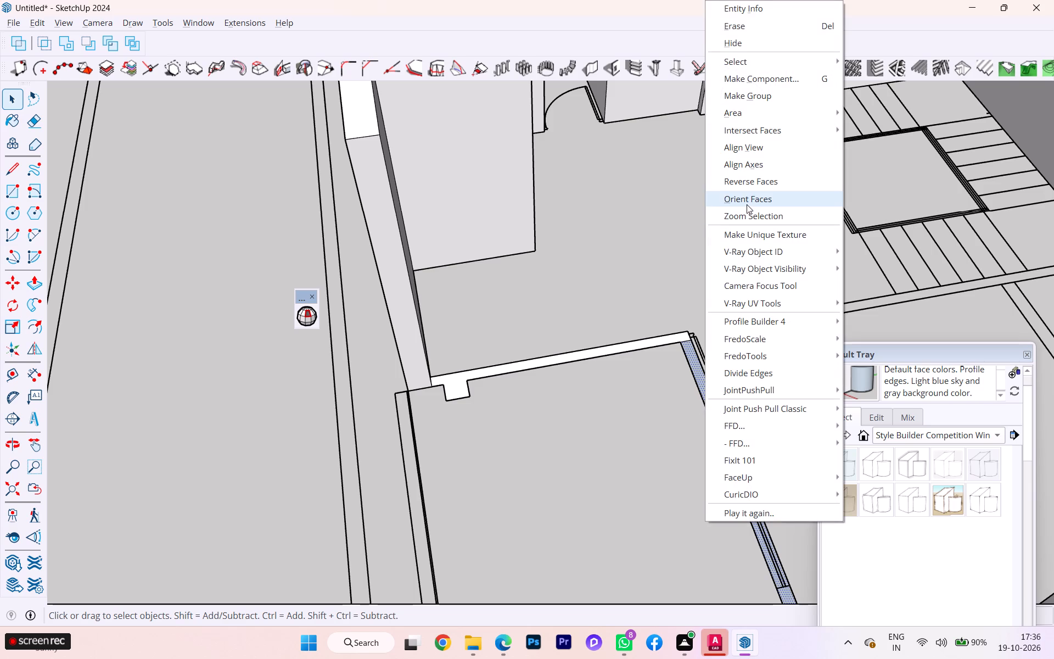
left_click(754, 185)
Erase the seam line at the corner where the long wall strip meets the window wall's strip.
scroll(588, 342, "up", 2)
scroll(587, 347, "down", 2)
scroll(587, 347, "up", 1)
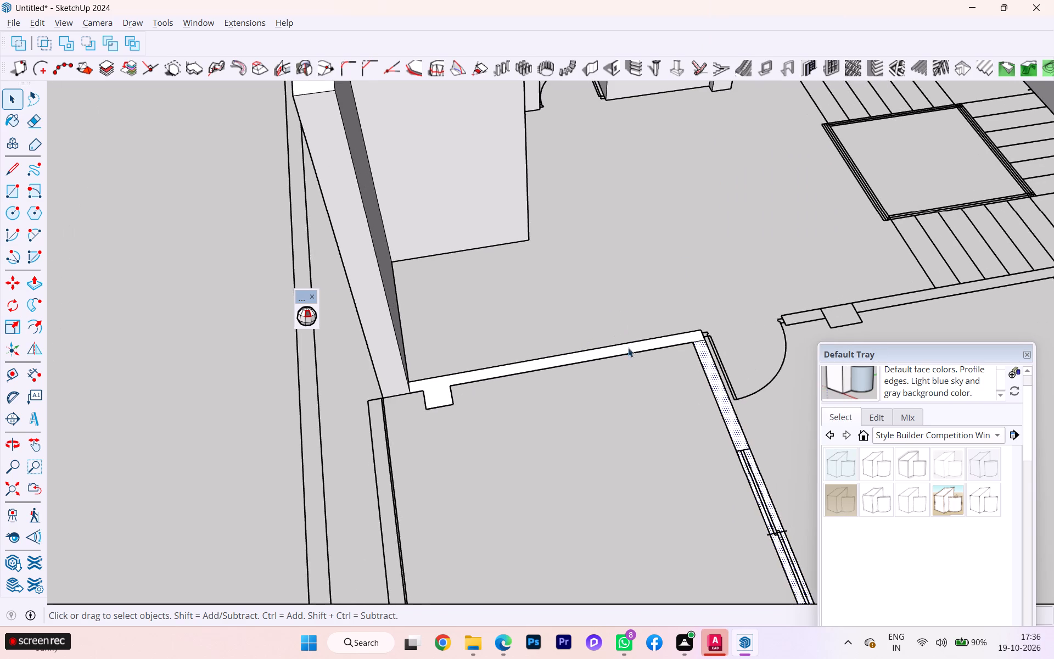
scroll(671, 347, "up", 8)
key("e")
scroll(702, 344, "up", 1)
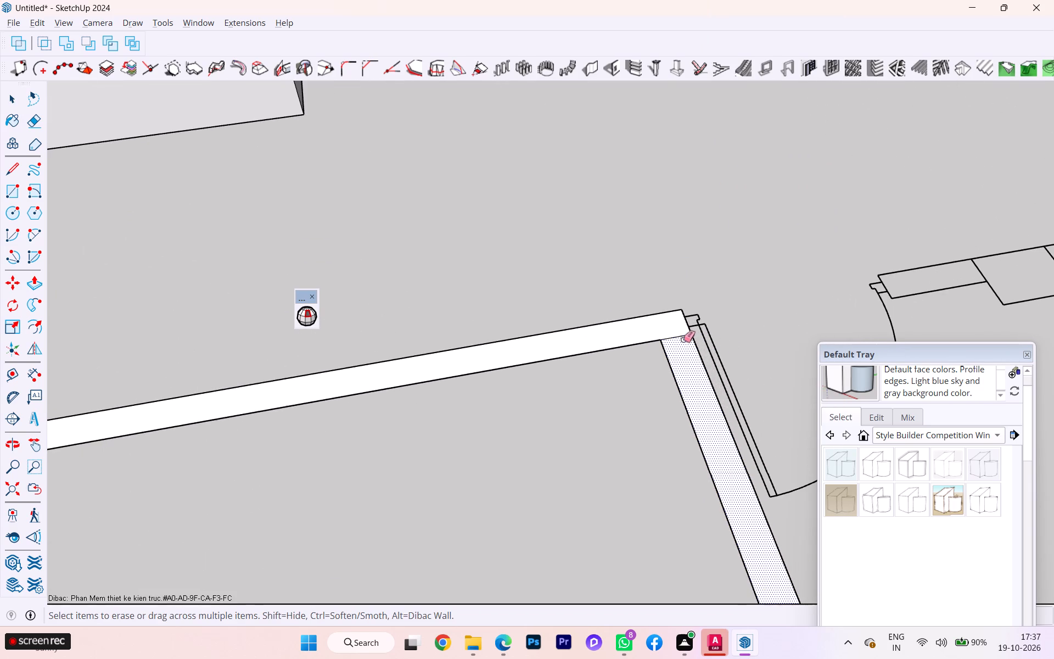
left_click(681, 336)
Erase the inner edge of the thin sliver along the front boundary between the window wall's strip and the raised wall.
scroll(670, 335, "down", 5)
scroll(668, 335, "up", 3)
scroll(667, 335, "down", 2)
scroll(671, 329, "up", 1)
scroll(671, 329, "down", 1)
key("space")
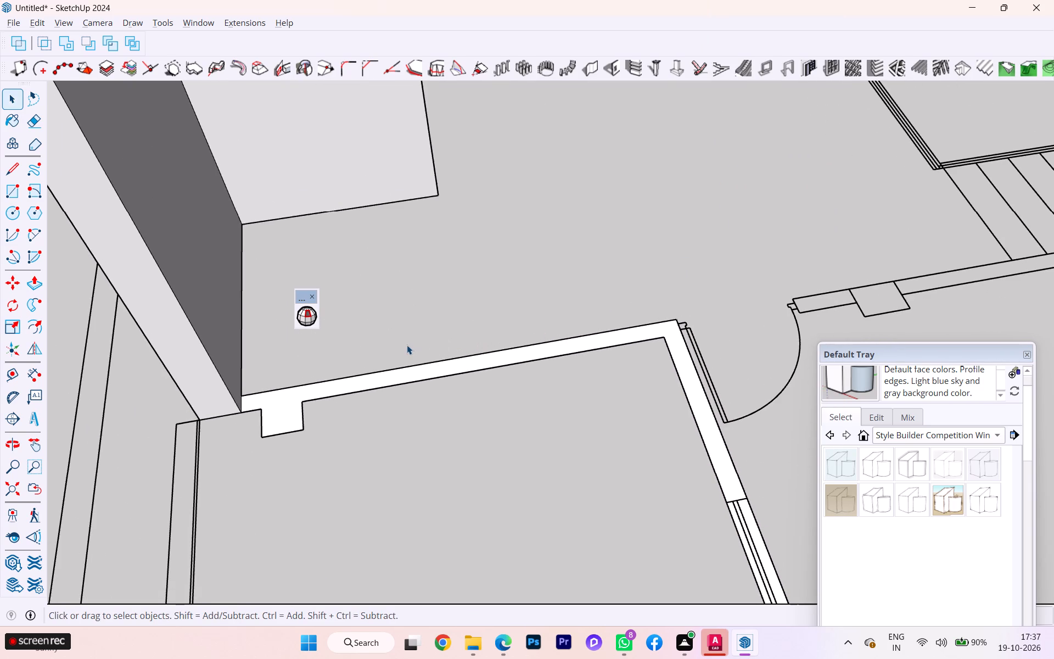
scroll(406, 345, "down", 1)
scroll(406, 345, "up", 2)
scroll(406, 345, "down", 4)
scroll(405, 345, "up", 2)
scroll(406, 345, "down", 6)
scroll(417, 340, "up", 1)
scroll(417, 345, "down", 2)
scroll(417, 345, "up", 1)
scroll(417, 345, "down", 5)
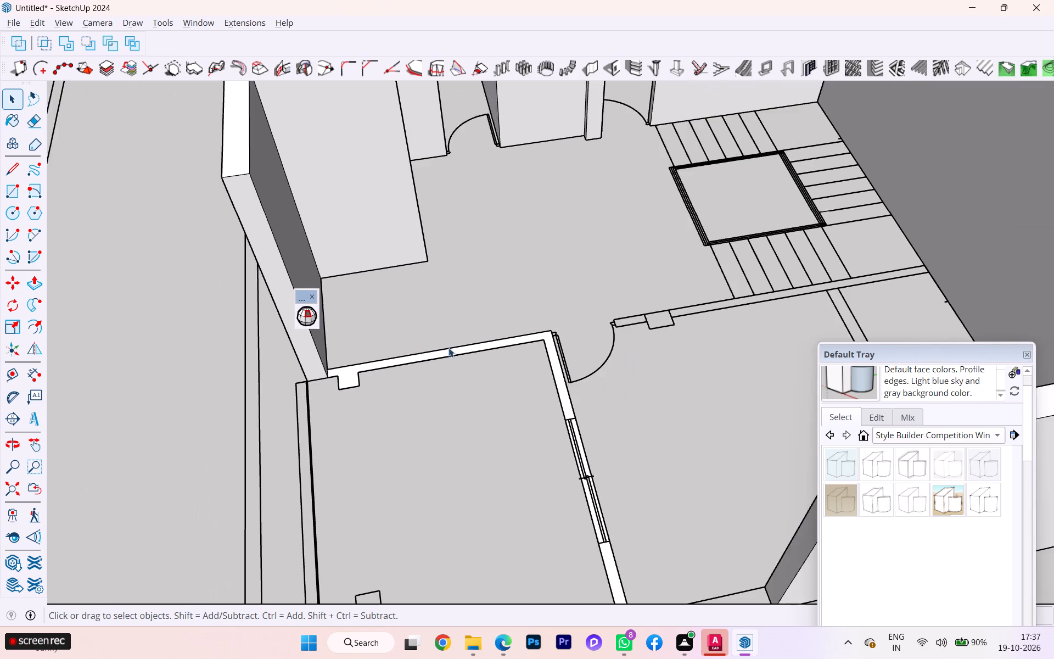
scroll(448, 348, "down", 3)
scroll(450, 348, "up", 2)
scroll(451, 349, "down", 1)
scroll(551, 550, "up", 6)
scroll(571, 557, "down", 1)
scroll(571, 557, "up", 7)
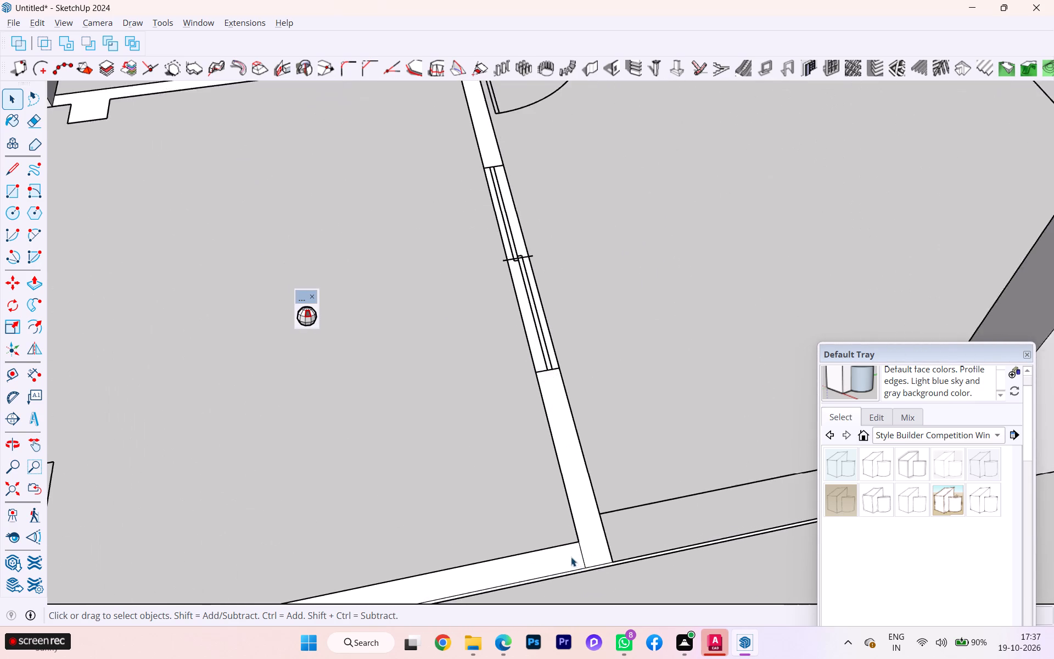
scroll(575, 560, "down", 1)
scroll(575, 560, "up", 2)
scroll(575, 560, "down", 2)
scroll(575, 560, "up", 2)
scroll(575, 560, "down", 1)
scroll(575, 560, "up", 6)
scroll(585, 557, "down", 1)
scroll(585, 556, "up", 7)
scroll(538, 448, "down", 3)
scroll(533, 444, "up", 1)
scroll(532, 444, "down", 1)
scroll(531, 443, "up", 1)
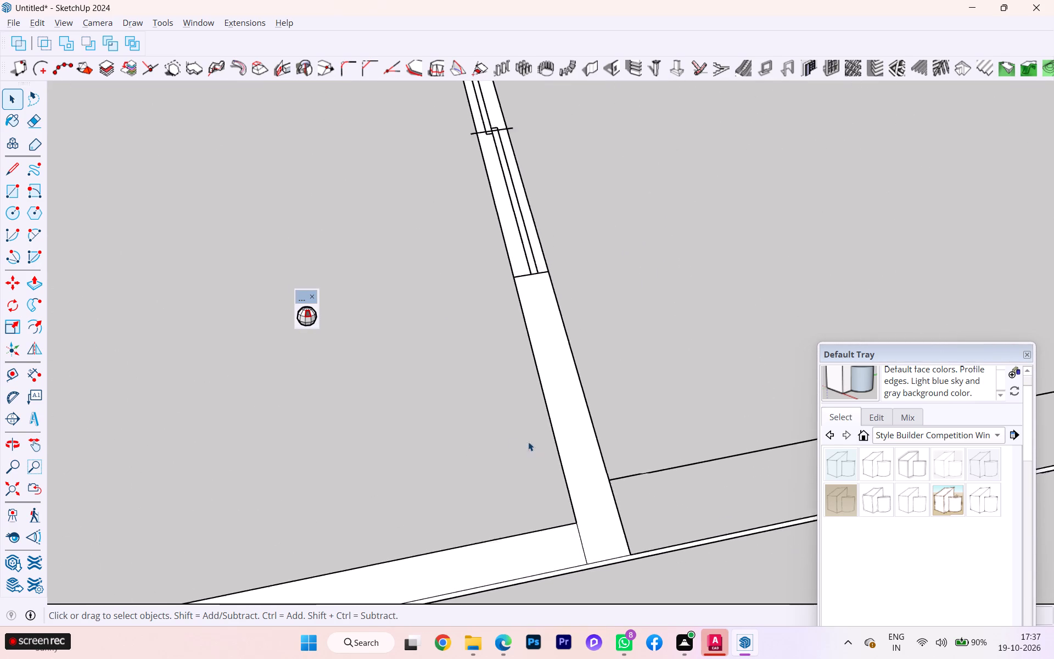
scroll(497, 440, "down", 1)
scroll(493, 440, "up", 1)
scroll(490, 441, "down", 5)
scroll(419, 443, "up", 5)
scroll(485, 506, "down", 2)
scroll(486, 506, "up", 1)
scroll(486, 506, "down", 6)
scroll(444, 485, "up", 1)
scroll(444, 485, "down", 8)
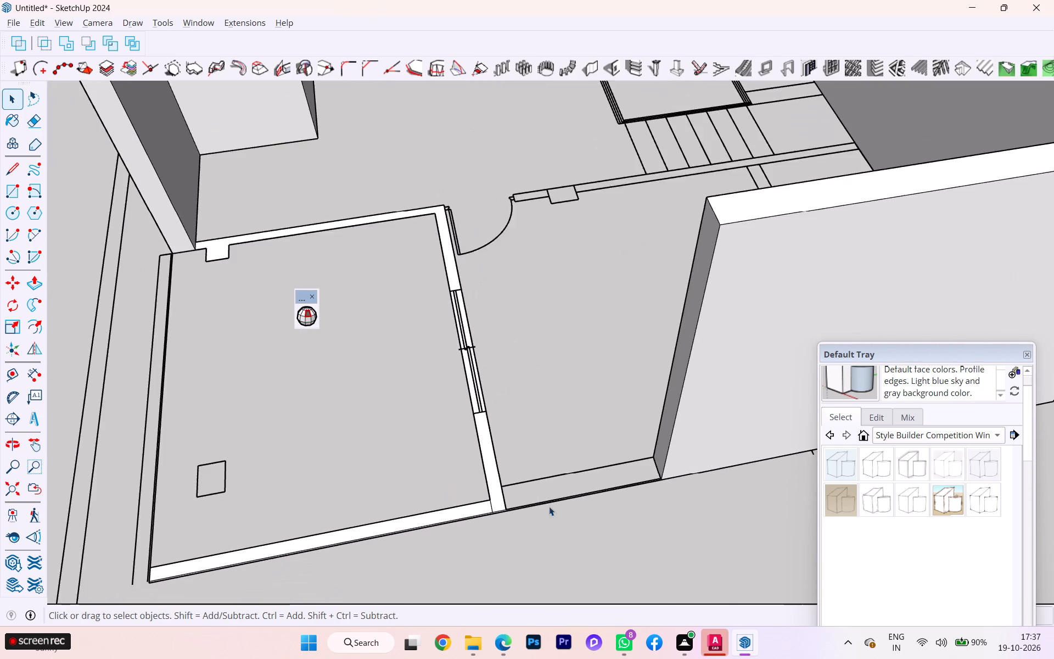
scroll(659, 513, "up", 3)
scroll(685, 515, "down", 1)
scroll(691, 515, "up", 13)
scroll(626, 478, "down", 1)
scroll(626, 478, "up", 3)
scroll(619, 462, "down", 3)
scroll(617, 459, "up", 2)
scroll(627, 427, "down", 3)
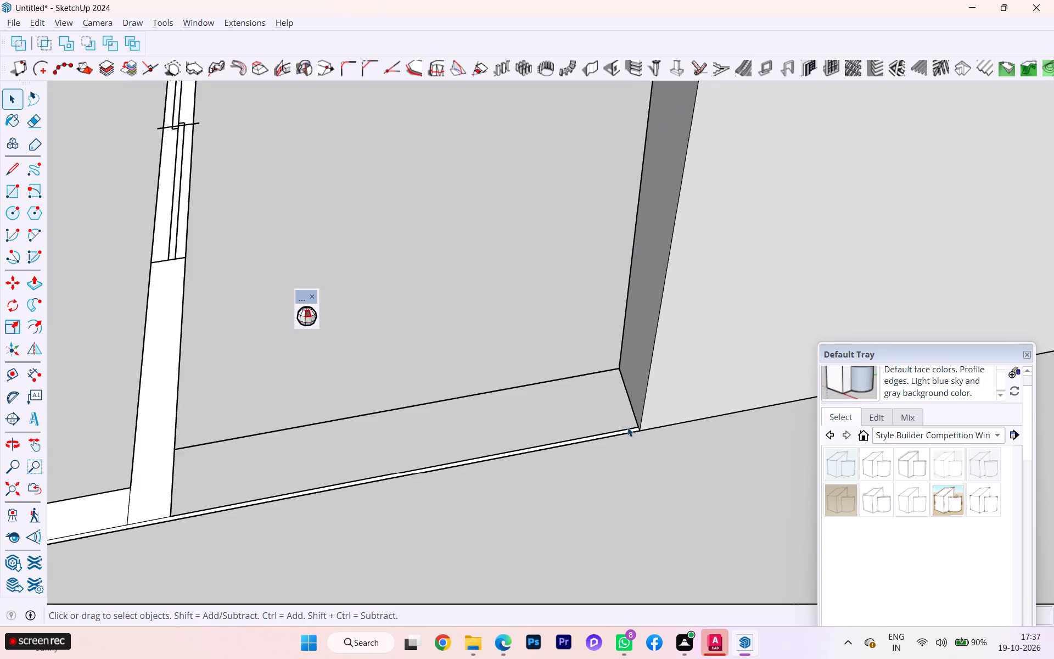
scroll(627, 427, "down", 6)
scroll(628, 427, "up", 3)
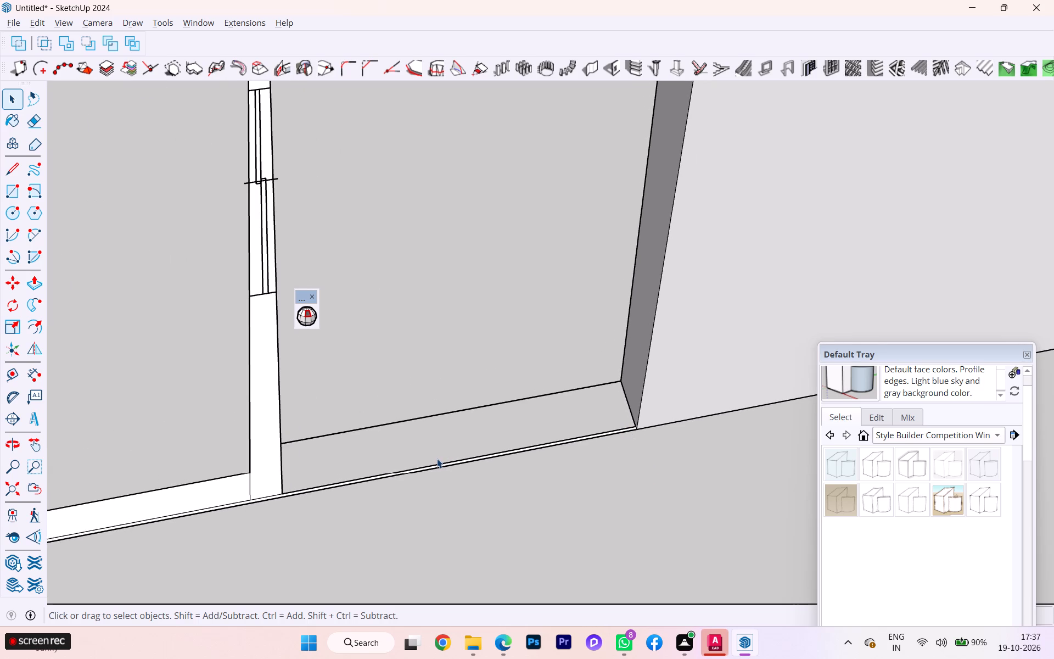
key("e")
scroll(425, 459, "up", 5)
scroll(424, 473, "down", 2)
scroll(424, 473, "up", 10)
left_click(424, 472)
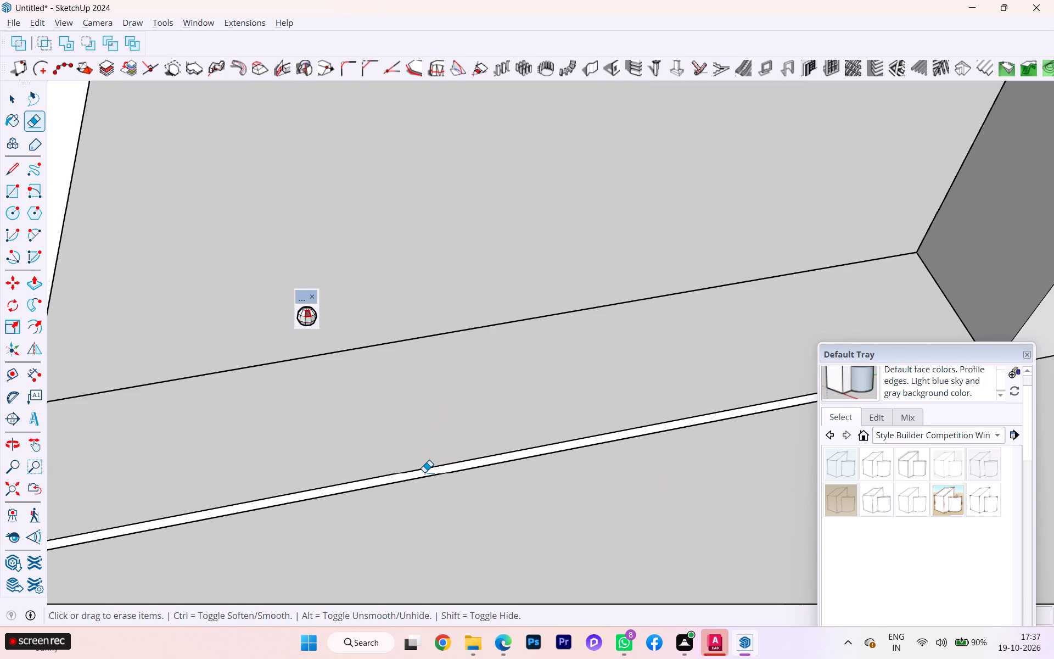
left_click(424, 471)
scroll(523, 452, "down", 5)
scroll(575, 447, "up", 3)
scroll(582, 446, "down", 4)
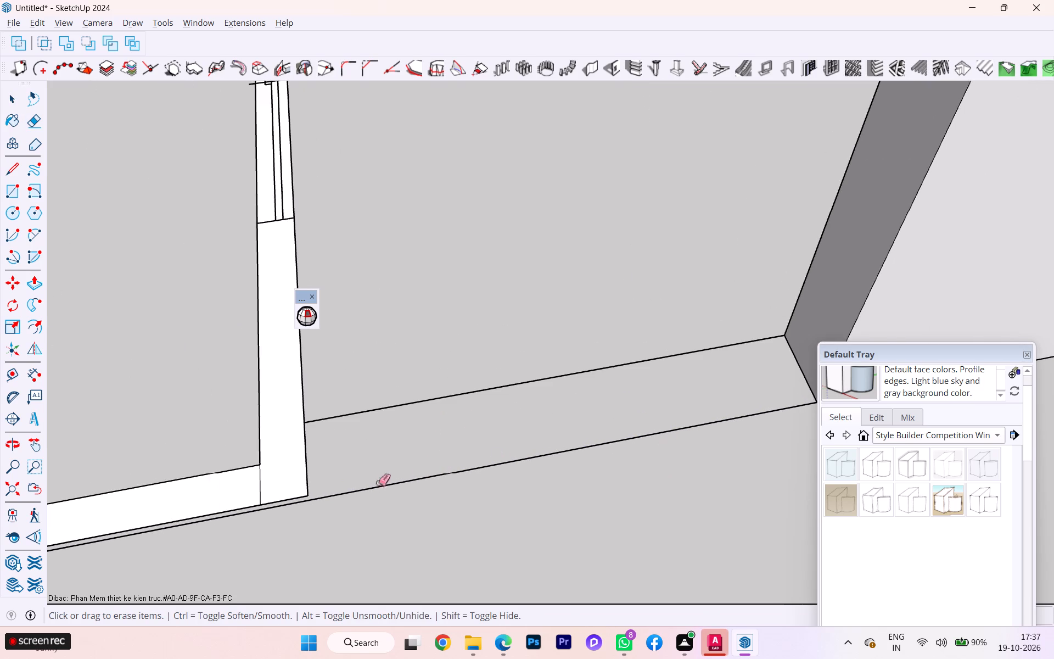
scroll(307, 486, "up", 3)
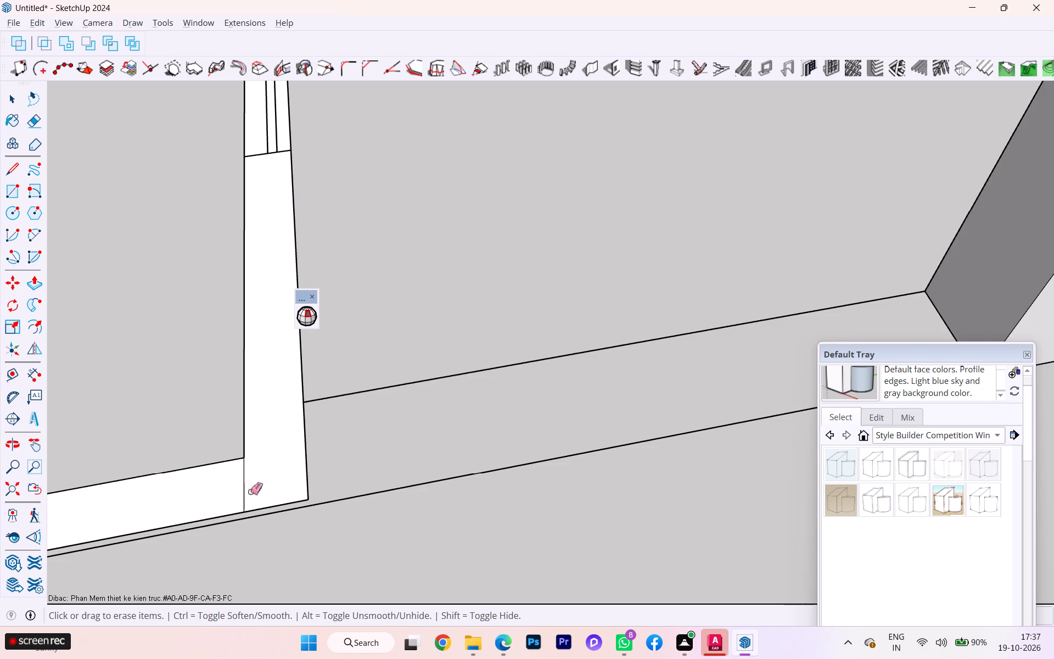
Measure the distance from the adjoining front strip's inner edge to the window wall strip's outer front corner with a linear dimension.
scroll(410, 459, "down", 4)
scroll(487, 444, "up", 4)
scroll(674, 423, "down", 1)
scroll(675, 423, "up", 1)
scroll(675, 423, "down", 1)
scroll(675, 423, "up", 1)
scroll(676, 423, "down", 1)
scroll(676, 423, "up", 1)
scroll(676, 423, "down", 1)
scroll(742, 407, "down", 1)
scroll(742, 407, "up", 2)
scroll(742, 407, "down", 3)
scroll(742, 407, "up", 1)
scroll(742, 407, "down", 8)
scroll(743, 407, "up", 7)
scroll(743, 407, "down", 2)
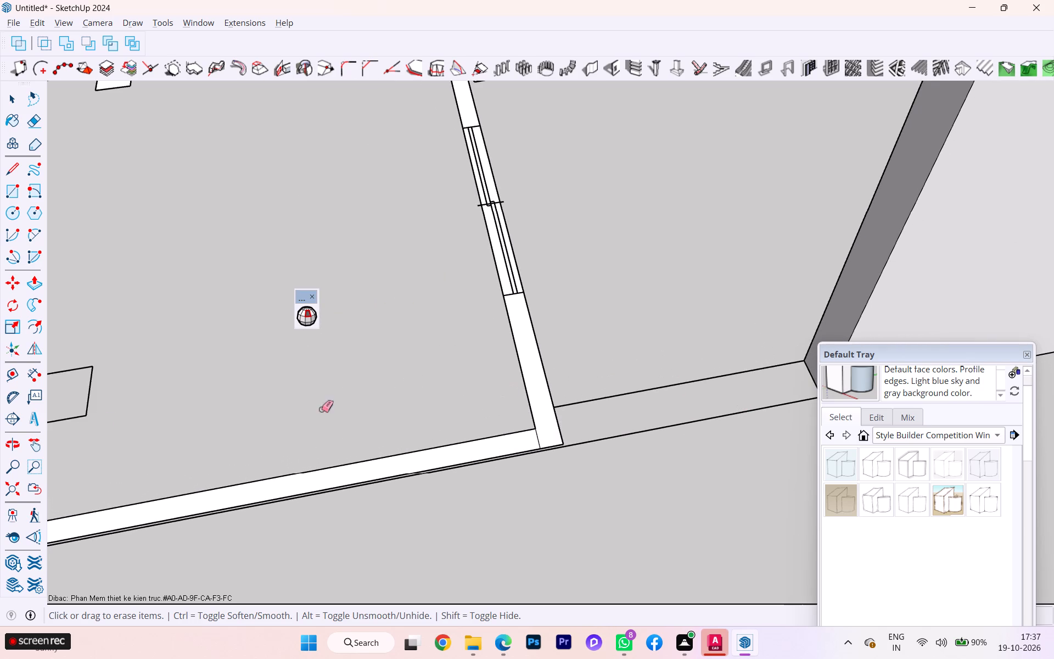
left_click(35, 370)
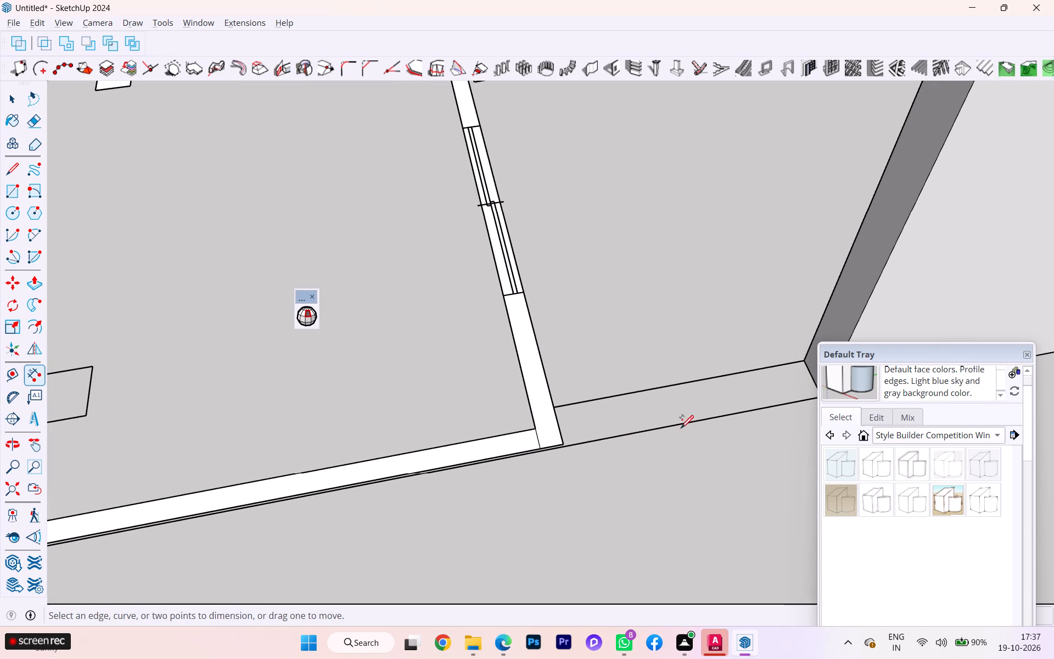
left_click(604, 397)
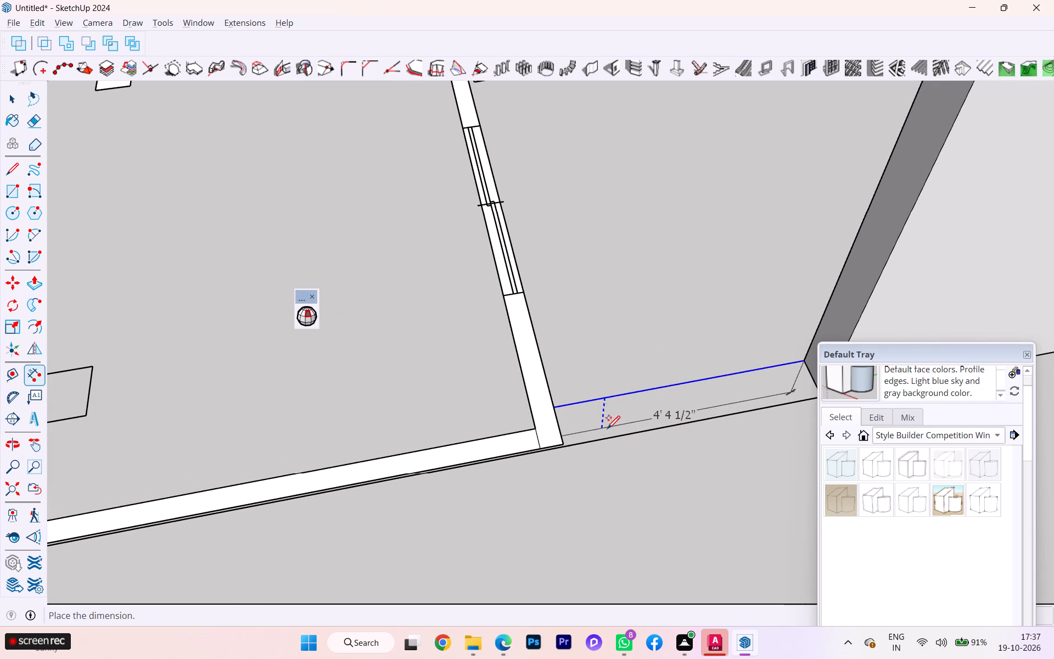
key("space")
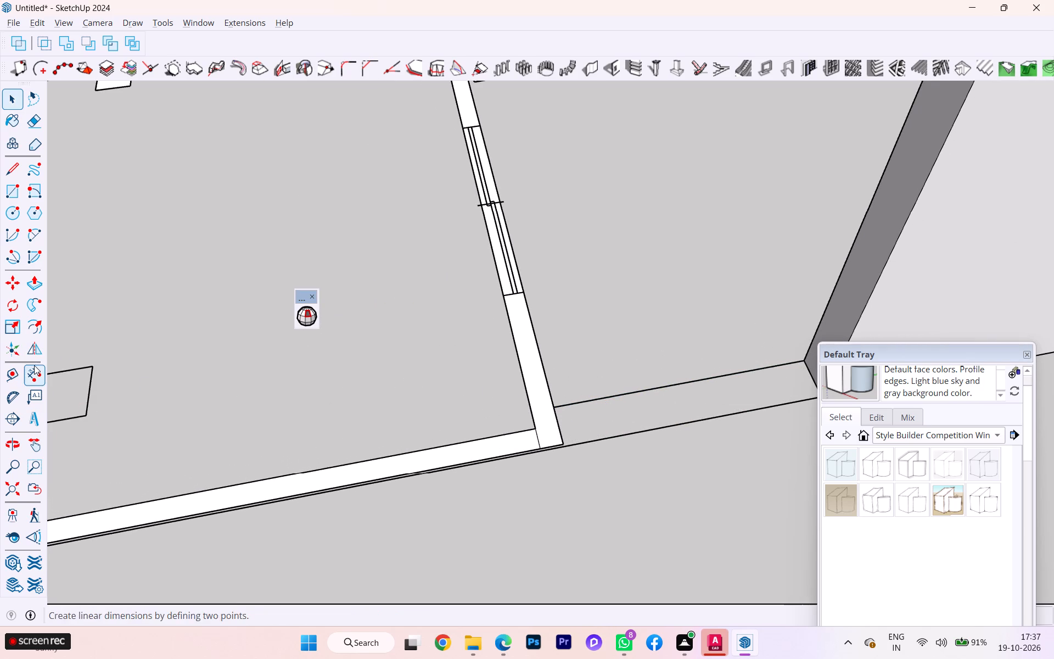
left_click(34, 366)
left_click(558, 403)
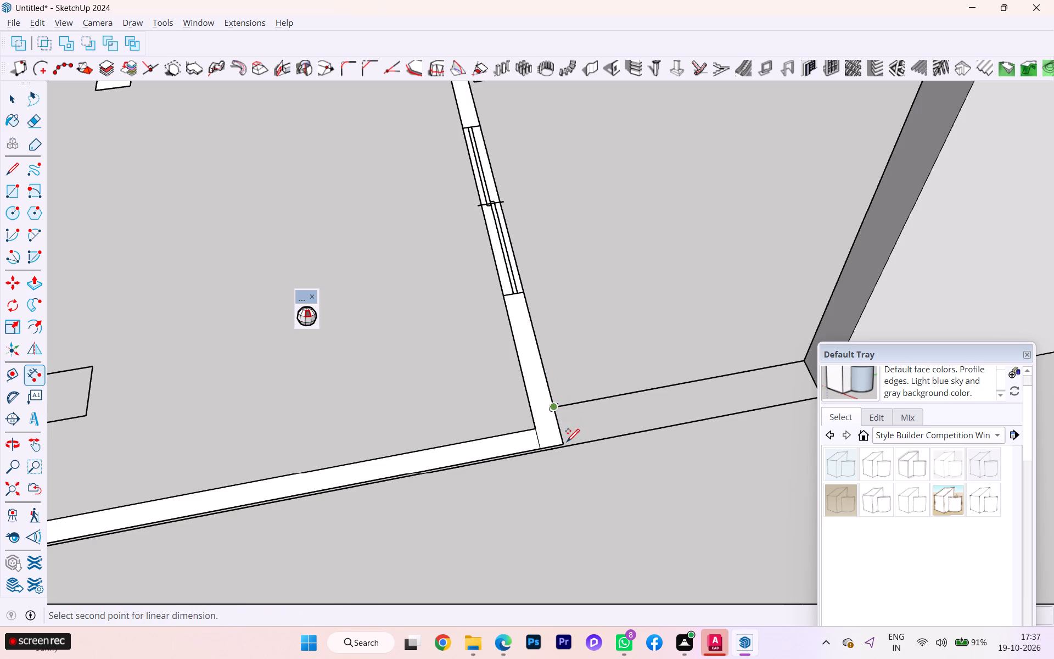
left_click(566, 442)
scroll(587, 439, "up", 8)
scroll(587, 439, "down", 2)
scroll(587, 439, "up", 2)
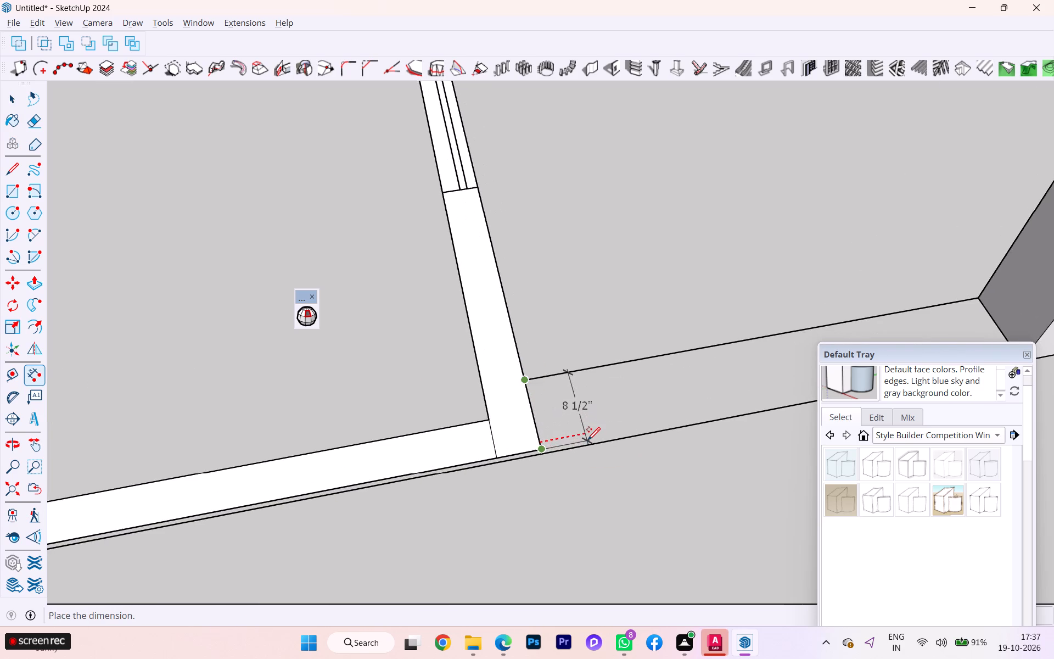
scroll(587, 439, "up", 8)
scroll(603, 433, "down", 1)
scroll(604, 433, "up", 2)
key("space")
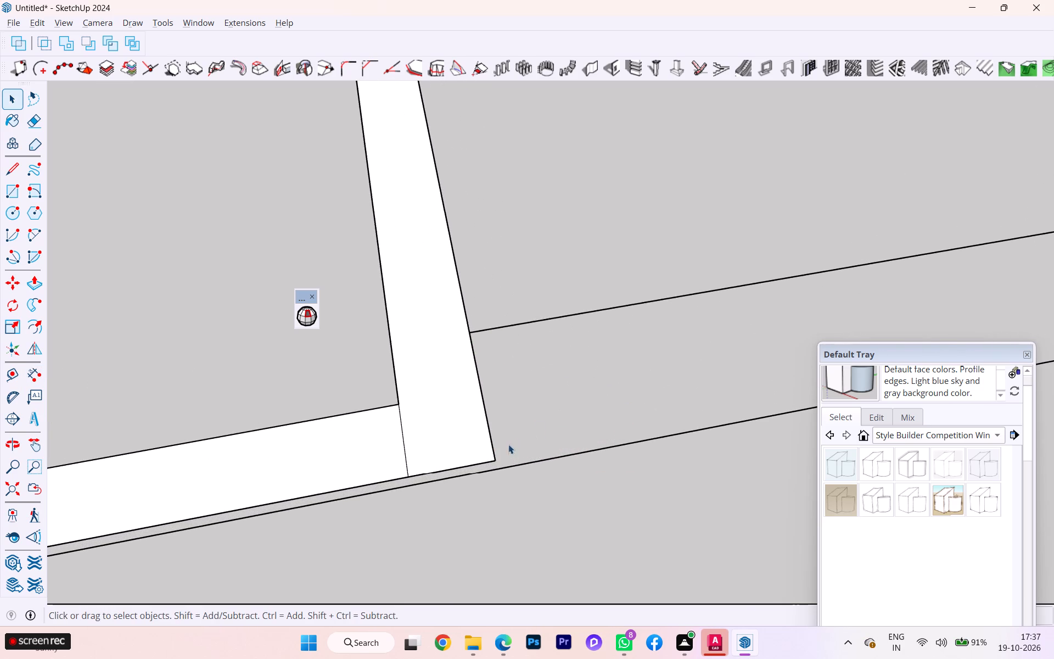
Delete the short front end edge of the window wall's strip and the outer edge of the long front strip.
left_click(475, 462)
left_click(468, 465)
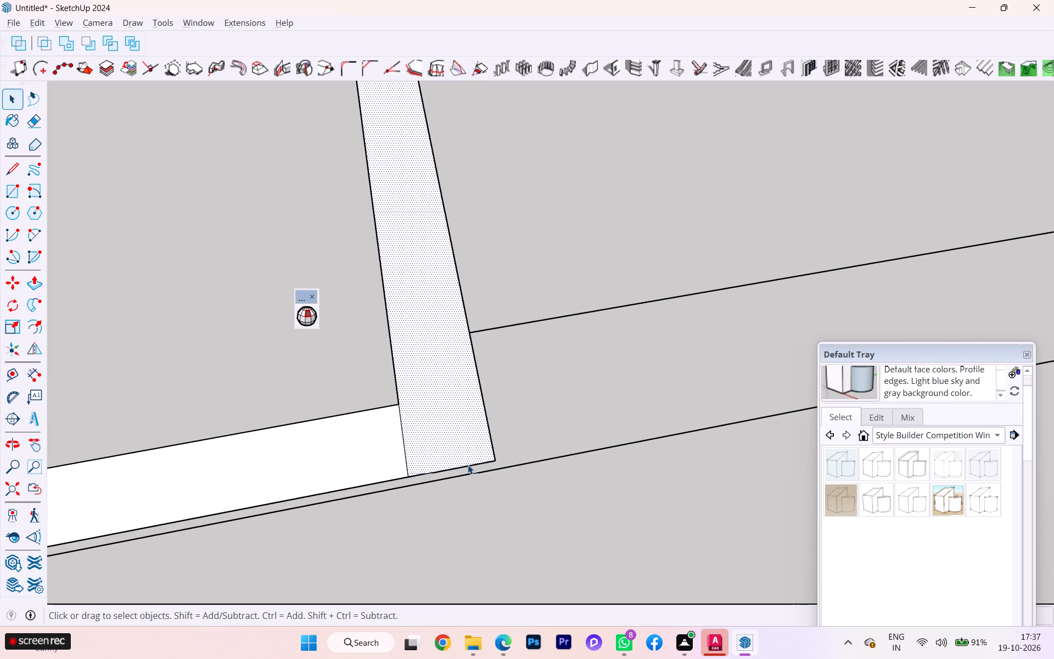
left_click(465, 470)
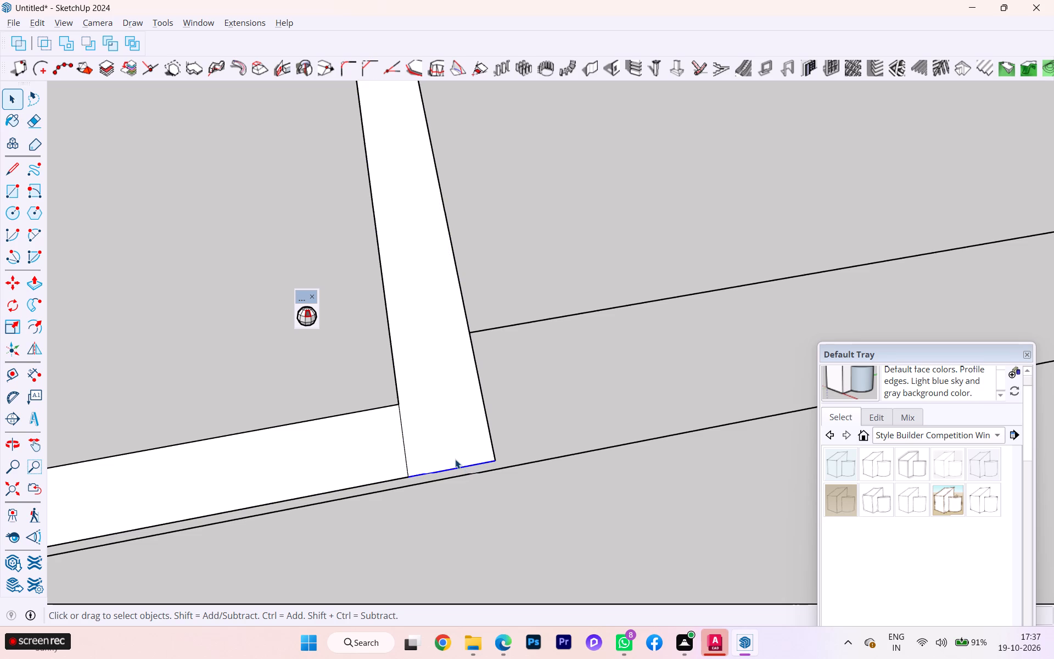
key("Delete")
left_click(372, 488)
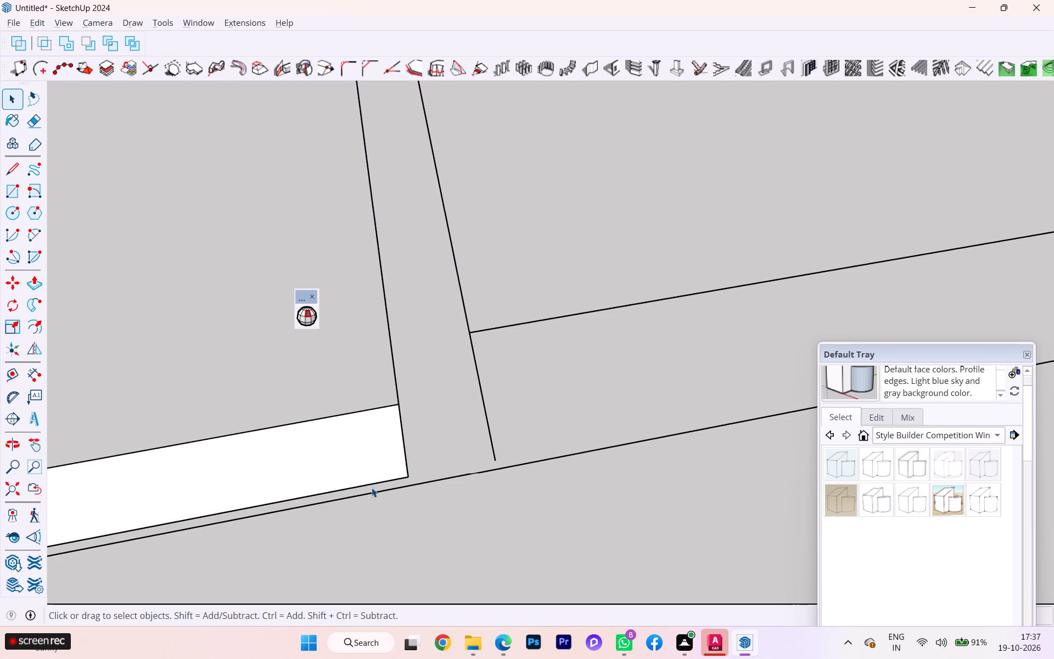
left_click(371, 484)
key("Delete")
Draw two short lines extending both edges of the window wall's strip to the front boundary line.
scroll(550, 426, "down", 3)
scroll(686, 415, "down", 2)
scroll(726, 414, "up", 2)
scroll(736, 411, "down", 11)
scroll(704, 385, "up", 2)
scroll(704, 385, "down", 2)
scroll(704, 385, "up", 1)
scroll(704, 385, "down", 5)
scroll(708, 370, "up", 1)
scroll(708, 370, "down", 7)
scroll(776, 347, "up", 5)
scroll(776, 347, "down", 2)
scroll(776, 347, "up", 1)
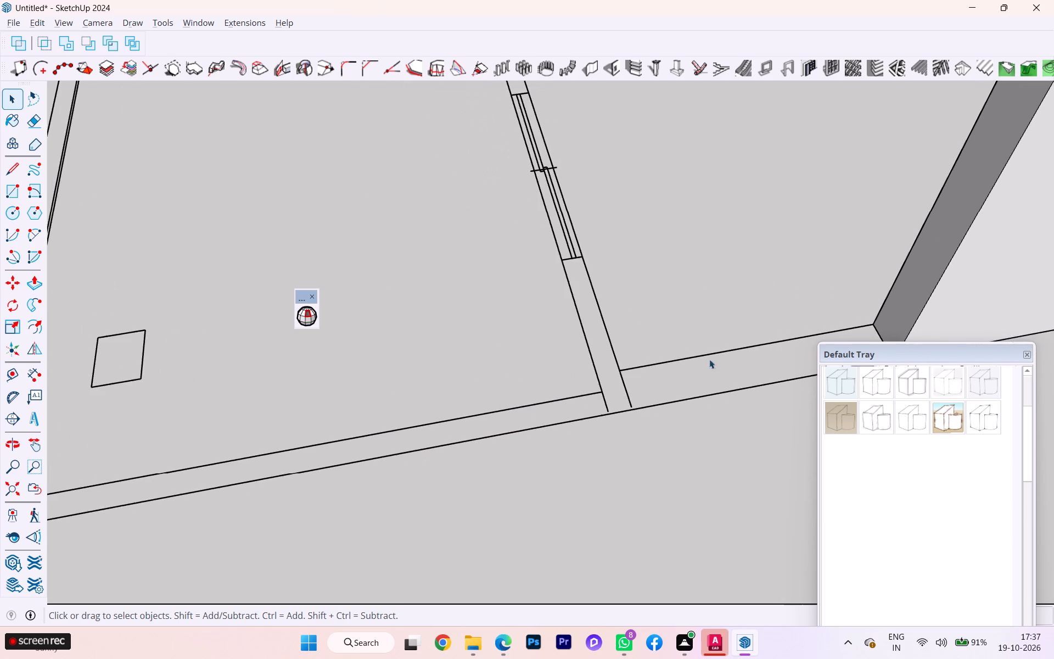
scroll(699, 361, "up", 3)
scroll(699, 361, "down", 2)
scroll(698, 362, "up", 2)
scroll(698, 362, "down", 6)
scroll(400, 438, "up", 2)
scroll(277, 450, "up", 1)
scroll(271, 461, "down", 2)
scroll(264, 467, "up", 1)
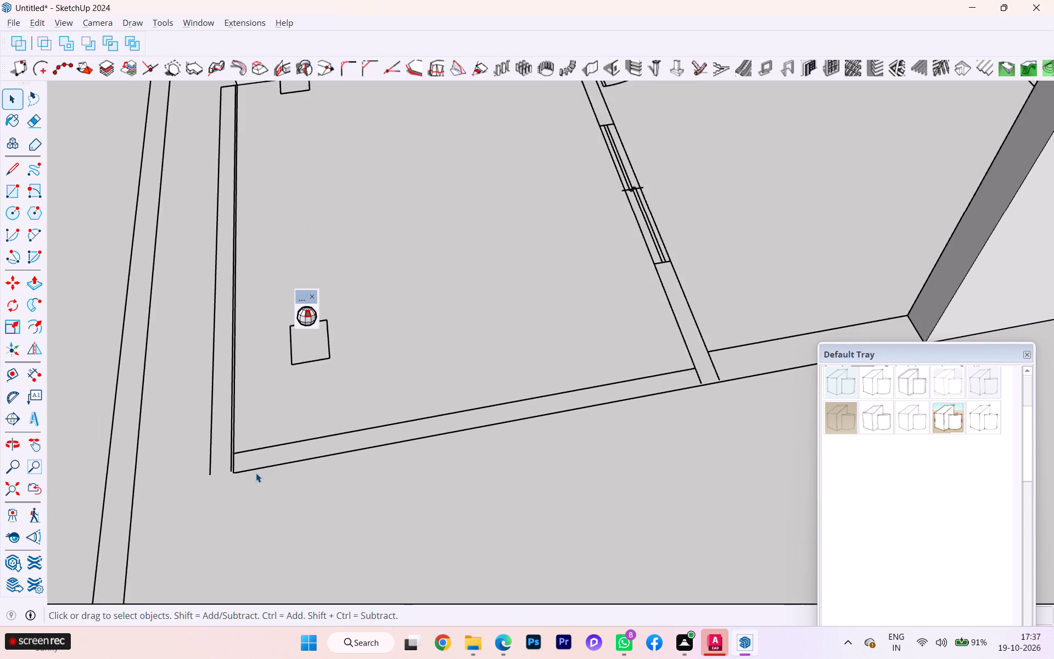
scroll(256, 473, "up", 5)
scroll(240, 479, "down", 4)
scroll(242, 478, "up", 1)
scroll(242, 477, "down", 1)
scroll(668, 465, "down", 1)
scroll(668, 465, "up", 1)
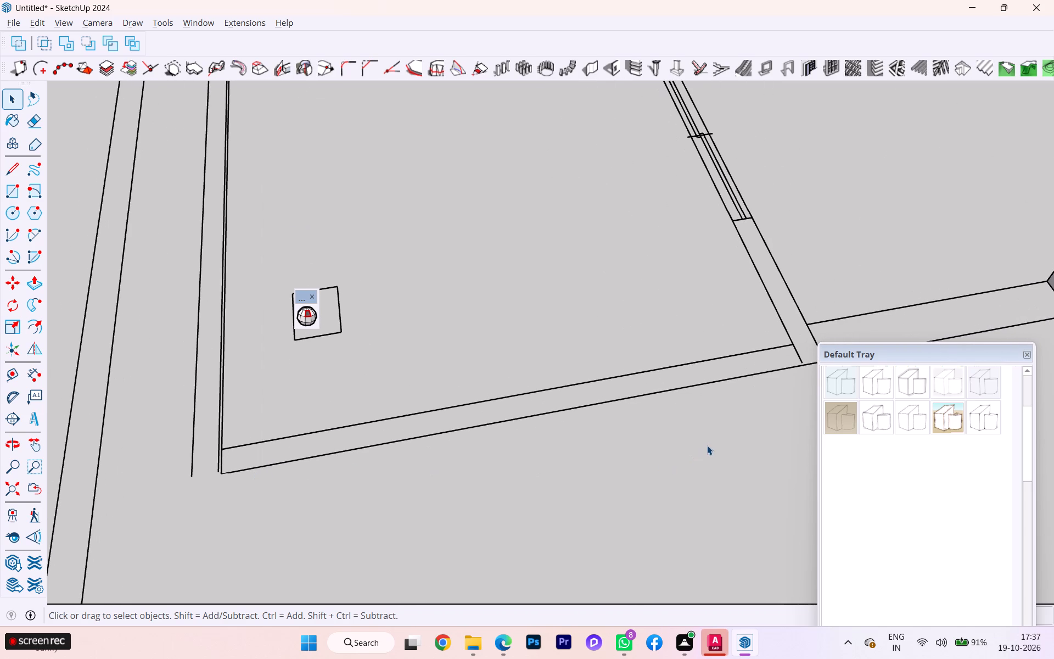
scroll(637, 445, "down", 1)
key("e")
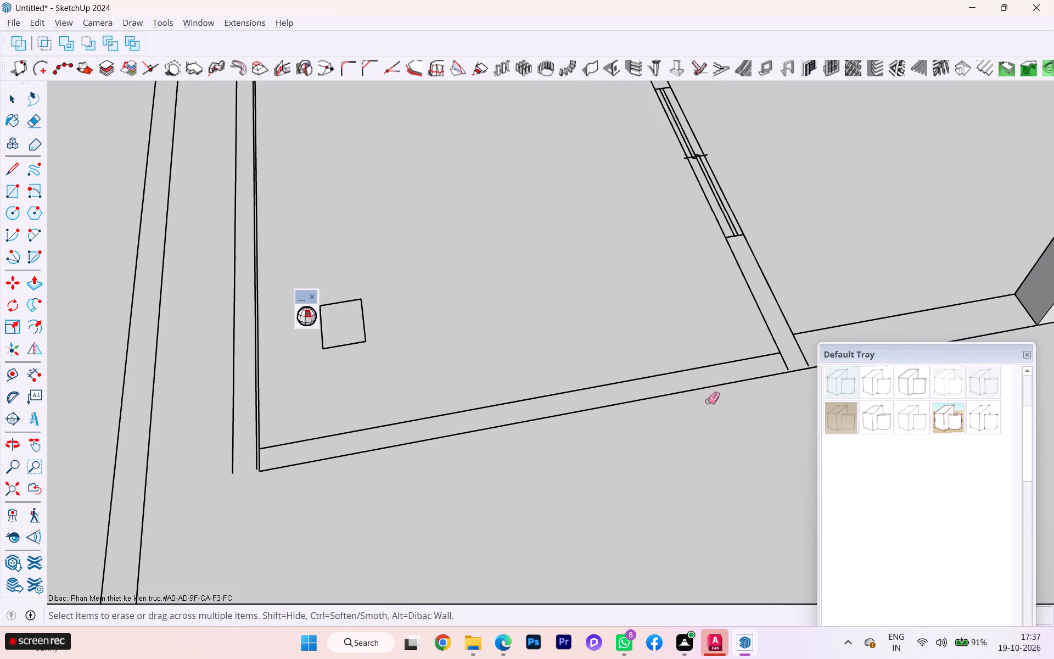
key("Escape")
key("l")
key("Return")
scroll(805, 375, "up", 10)
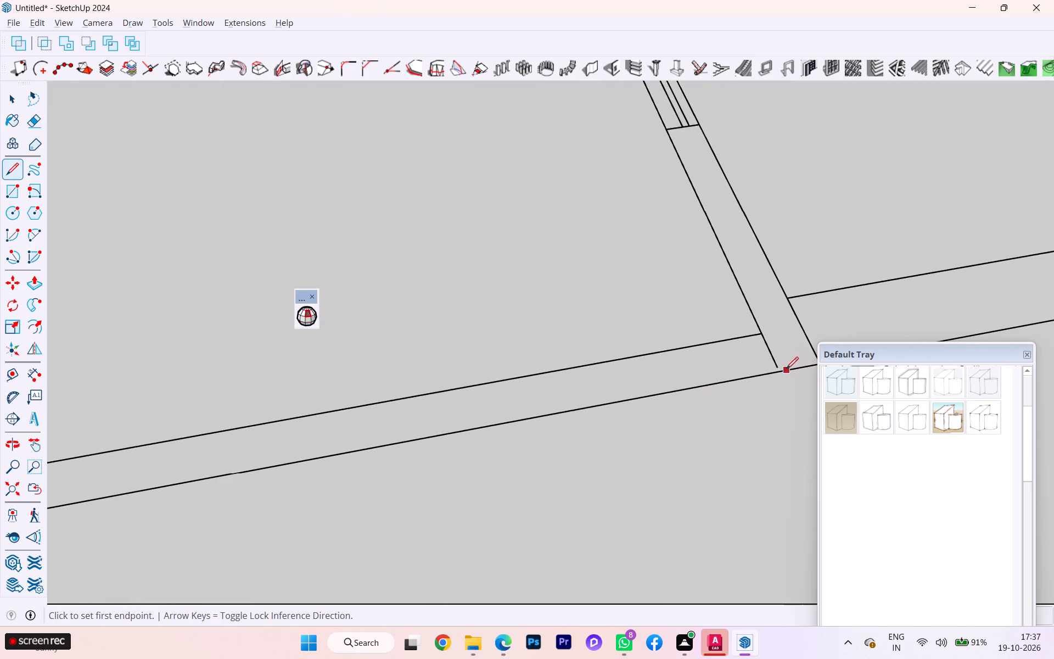
scroll(781, 367, "up", 7)
left_click(774, 366)
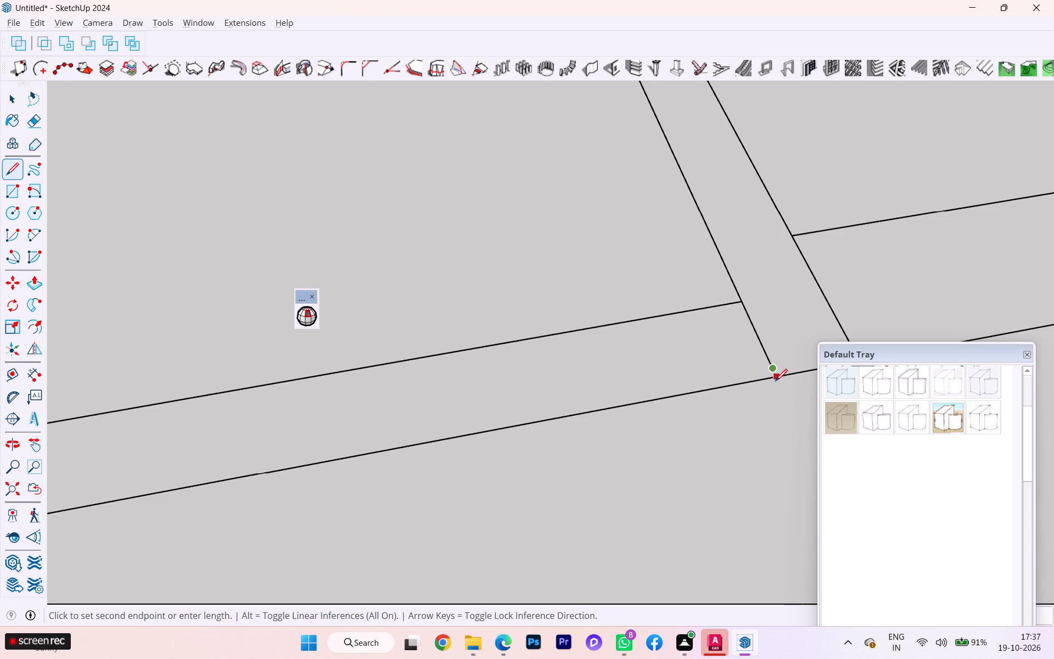
left_click(777, 380)
scroll(541, 388, "down", 10)
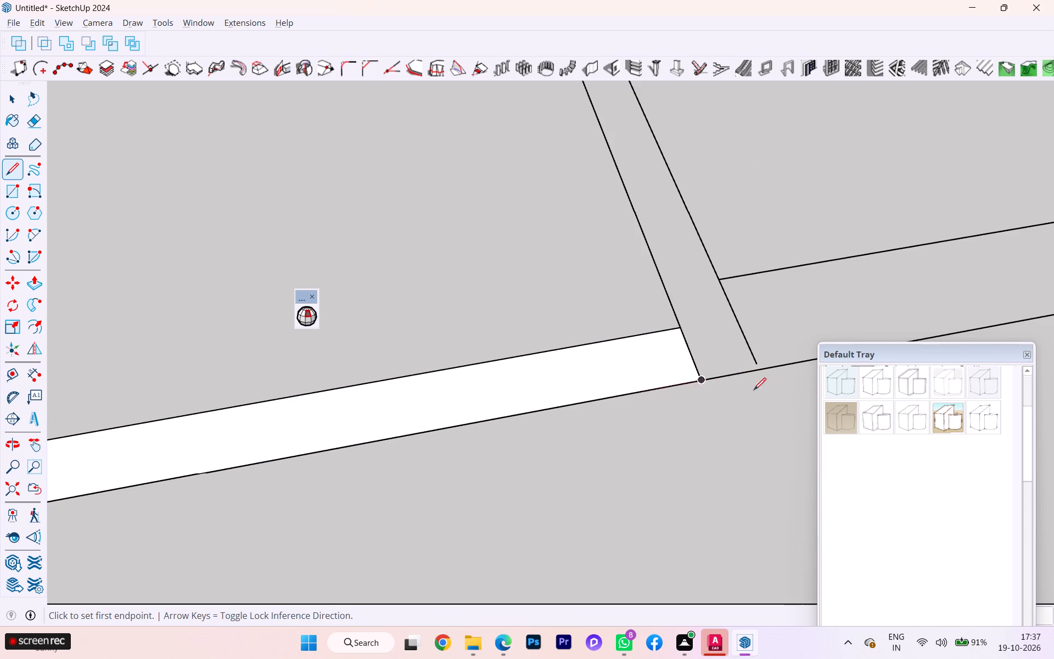
scroll(769, 371, "up", 2)
left_click(756, 360)
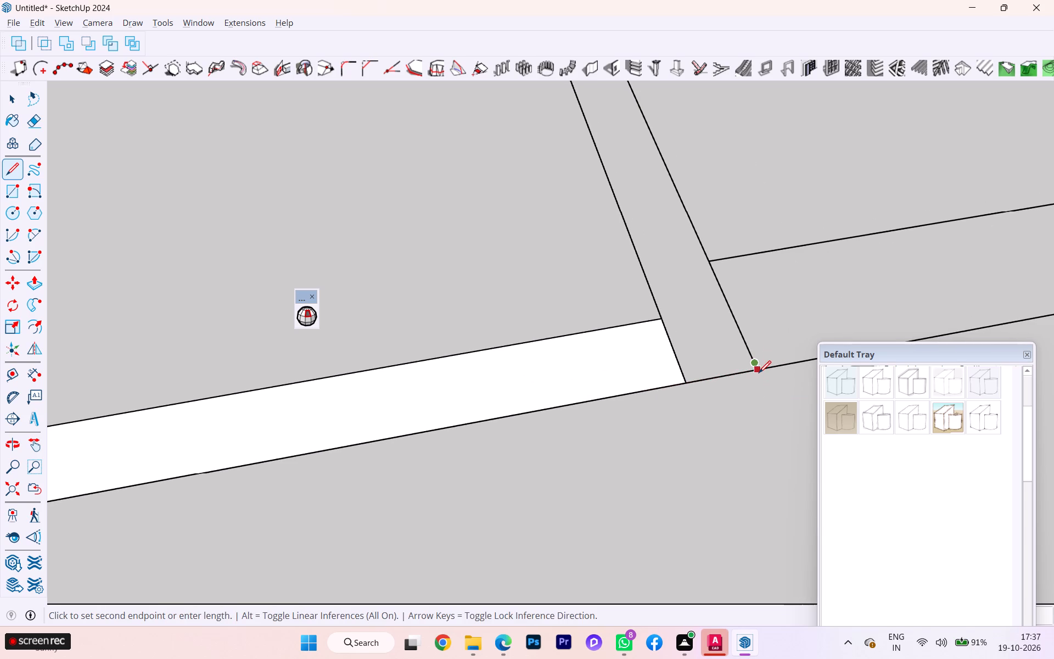
left_click(759, 373)
key("space")
Erase the two seam lines where the window wall's strip crosses the front strip, including their leftover stubs at the boundary.
scroll(707, 383, "down", 5)
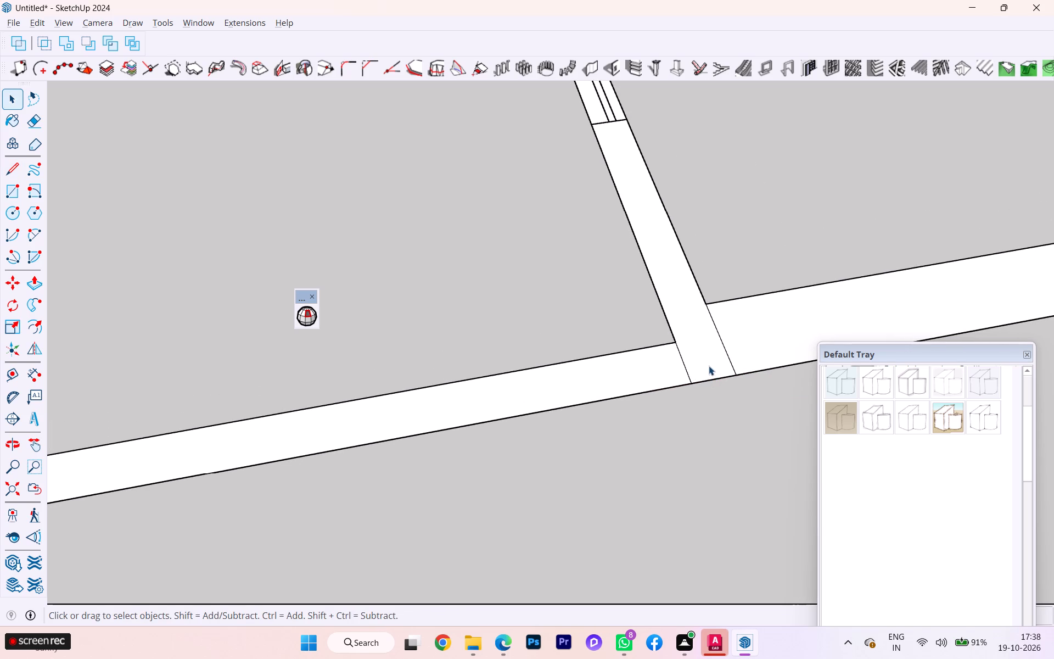
key("e")
left_click(686, 371)
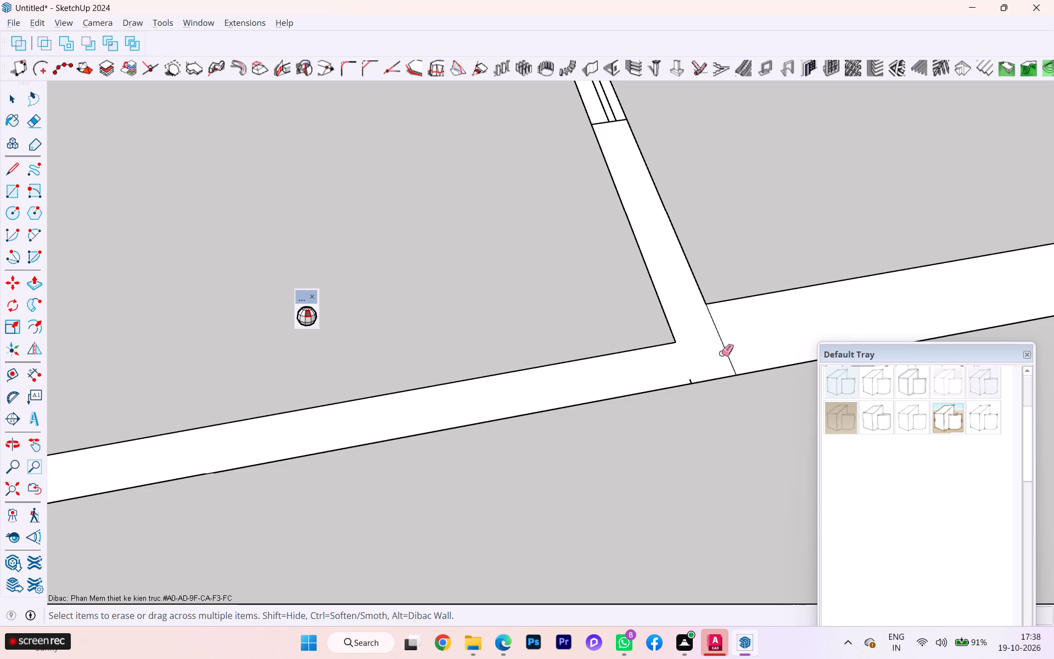
left_click(724, 348)
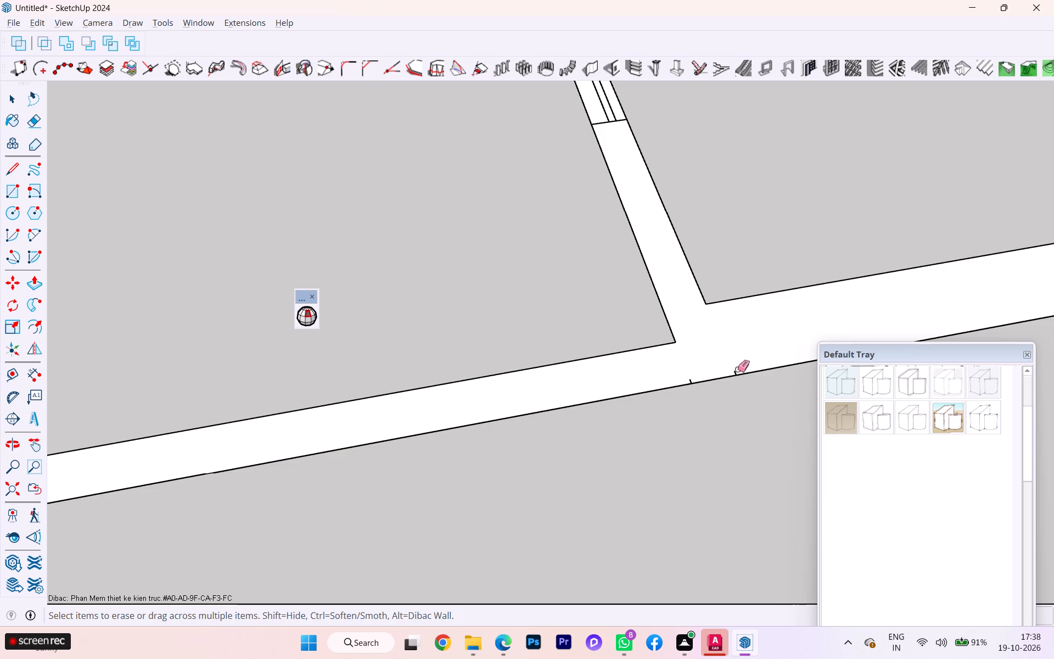
left_click(737, 370)
left_click(735, 373)
scroll(698, 377, "up", 2)
scroll(697, 377, "down", 1)
scroll(697, 377, "up", 1)
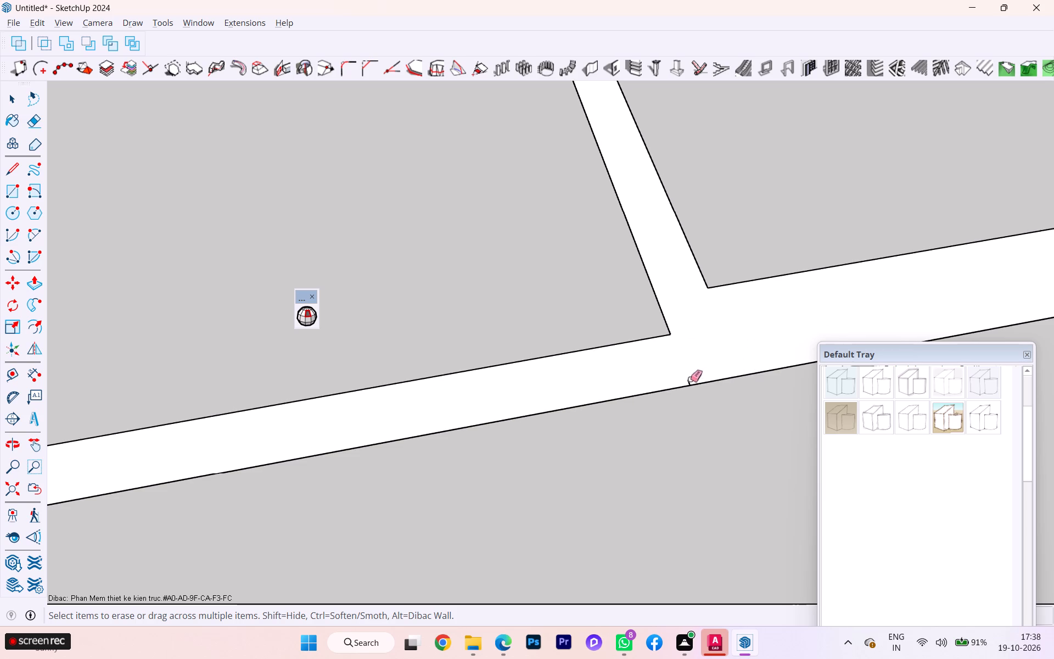
left_click(688, 383)
Draw a dividing line across the front strip from the room's inner corner beside the window wall to the outer edge.
scroll(774, 358, "down", 1)
scroll(782, 357, "up", 1)
scroll(784, 357, "down", 1)
scroll(784, 357, "up", 1)
scroll(784, 357, "down", 10)
scroll(677, 356, "up", 1)
scroll(679, 355, "down", 7)
scroll(679, 355, "up", 2)
scroll(679, 355, "down", 3)
scroll(706, 350, "up", 4)
scroll(706, 350, "down", 4)
scroll(612, 364, "down", 5)
middle_click_drag(514, 383, 586, 384)
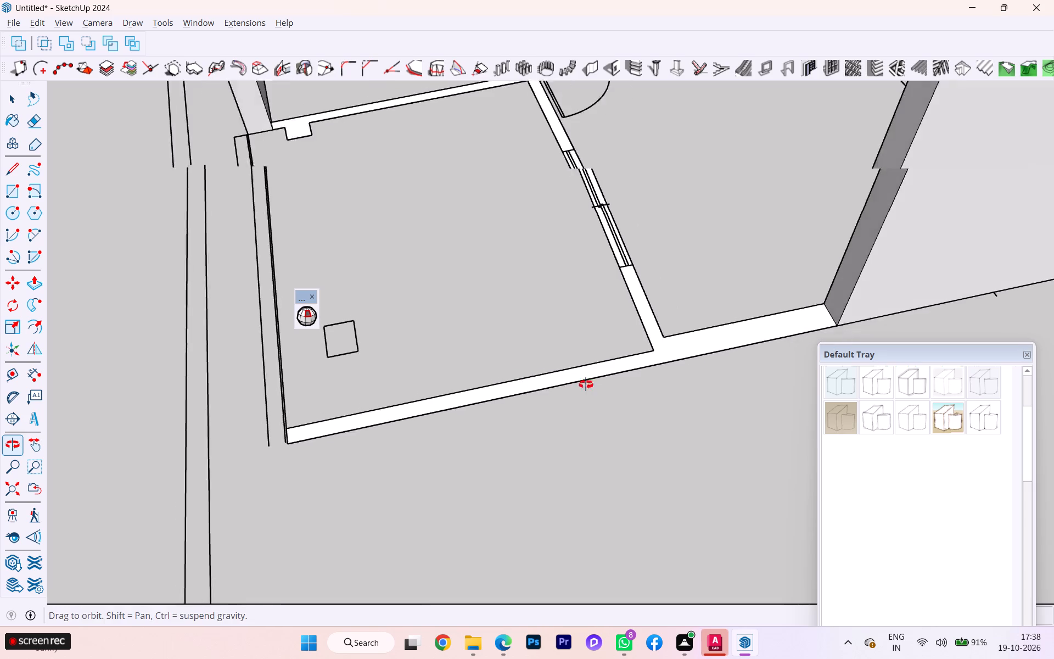
middle_click_drag(586, 384, 654, 374)
key("space")
scroll(673, 332, "up", 3)
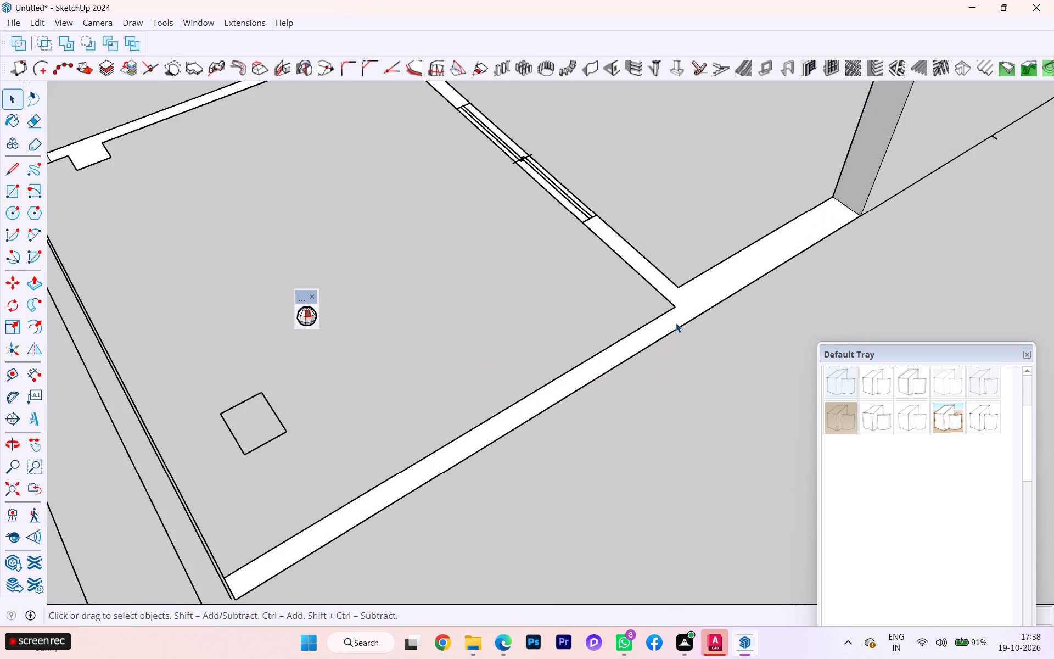
key("l")
key("Return")
scroll(676, 317, "up", 3)
scroll(675, 314, "down", 1)
scroll(675, 313, "up", 1)
left_click_drag(663, 295, 663, 289)
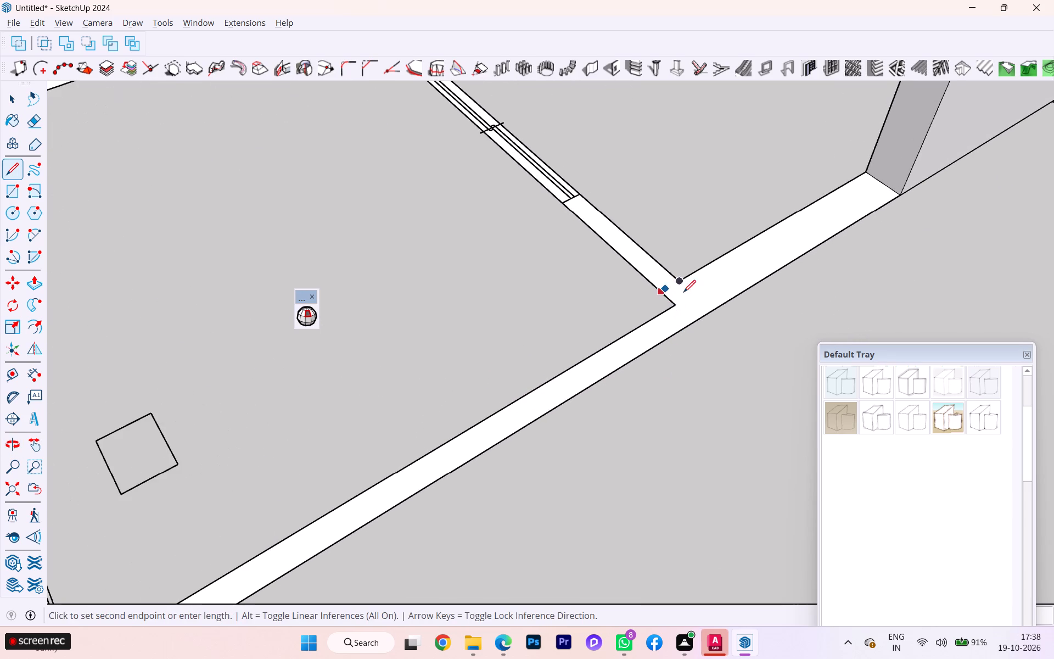
key("Escape")
key("l")
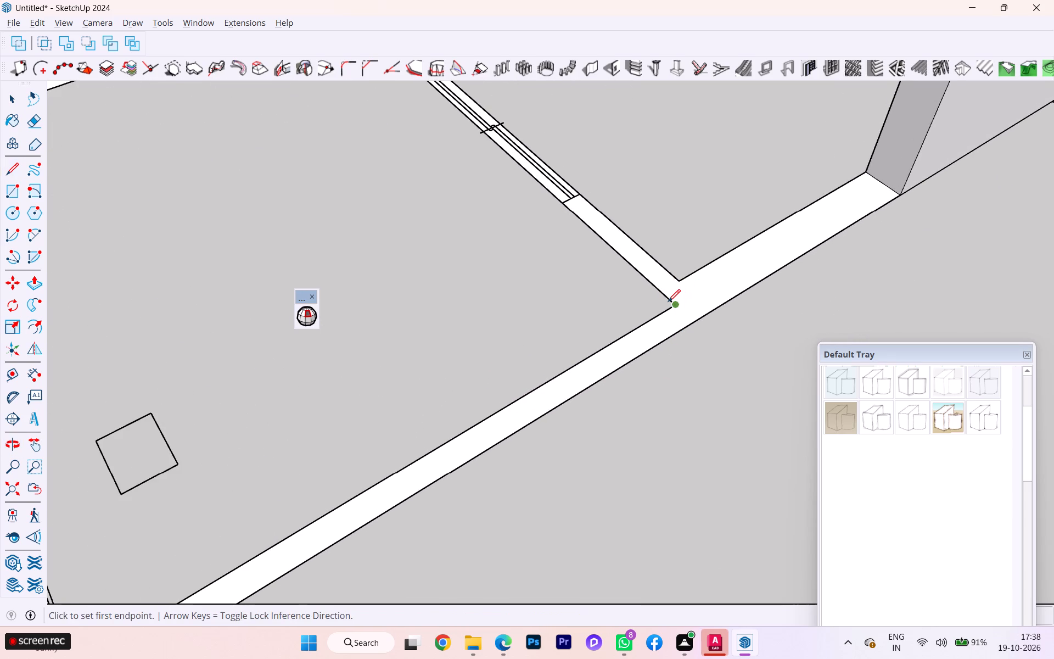
key("Return")
left_click(671, 304)
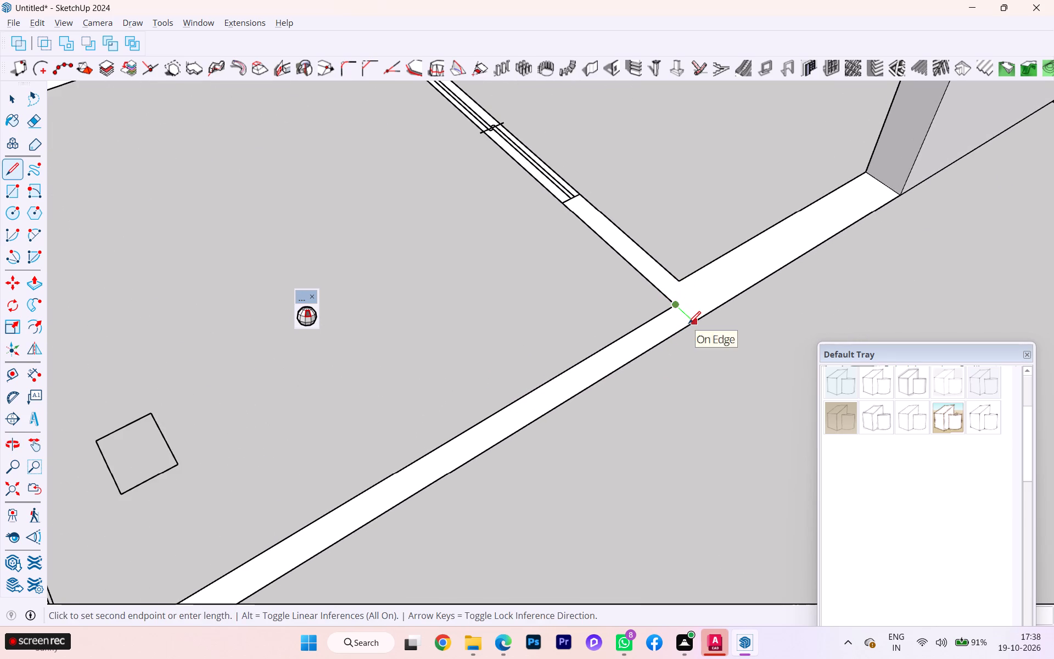
left_click(688, 323)
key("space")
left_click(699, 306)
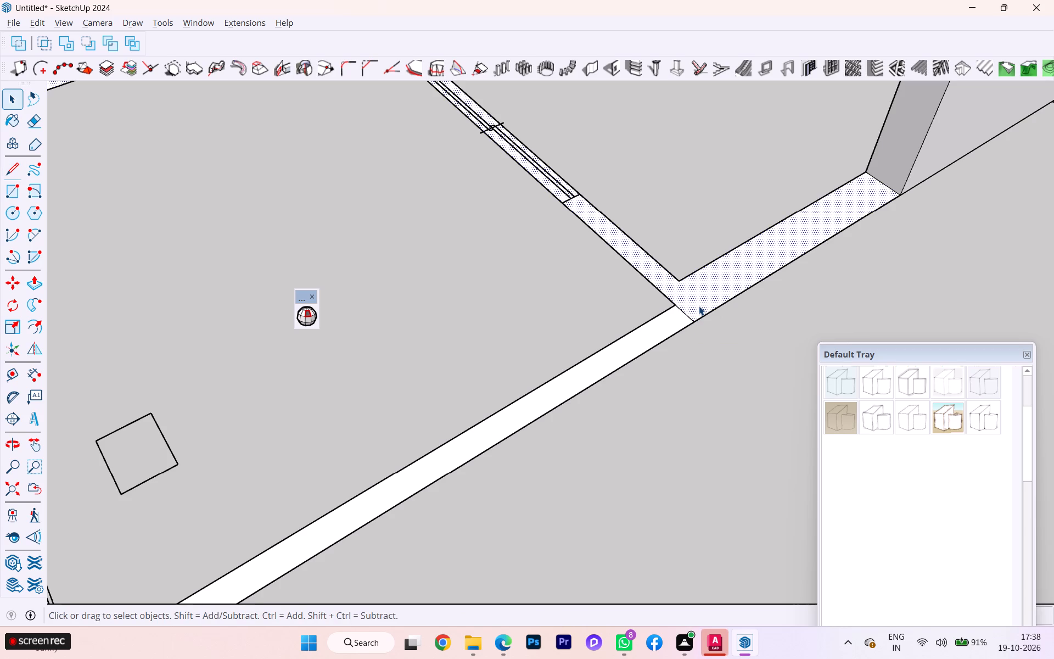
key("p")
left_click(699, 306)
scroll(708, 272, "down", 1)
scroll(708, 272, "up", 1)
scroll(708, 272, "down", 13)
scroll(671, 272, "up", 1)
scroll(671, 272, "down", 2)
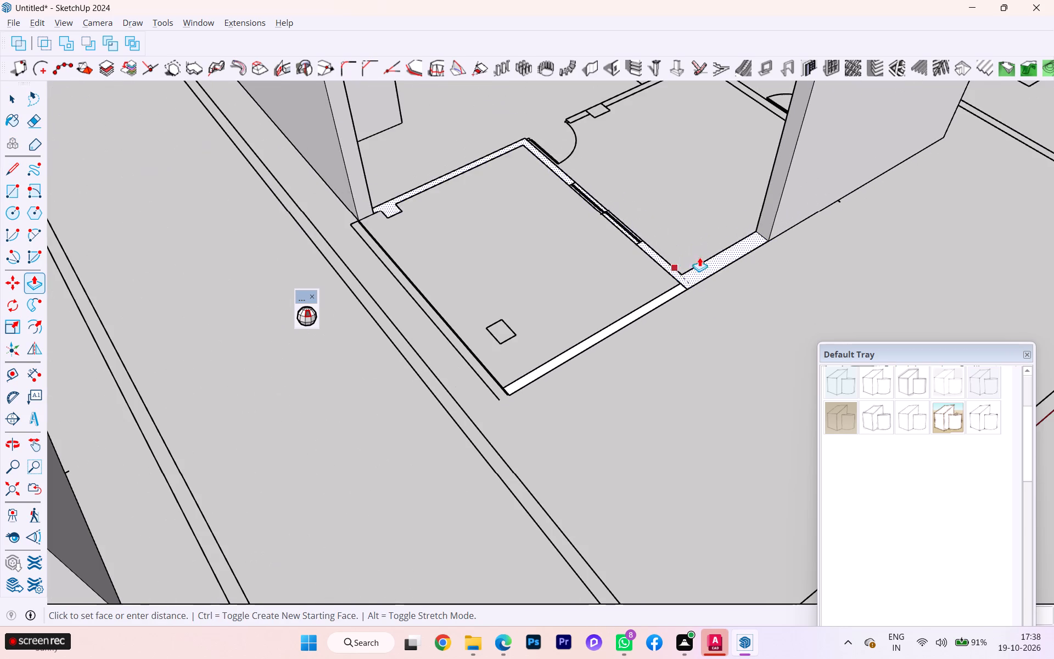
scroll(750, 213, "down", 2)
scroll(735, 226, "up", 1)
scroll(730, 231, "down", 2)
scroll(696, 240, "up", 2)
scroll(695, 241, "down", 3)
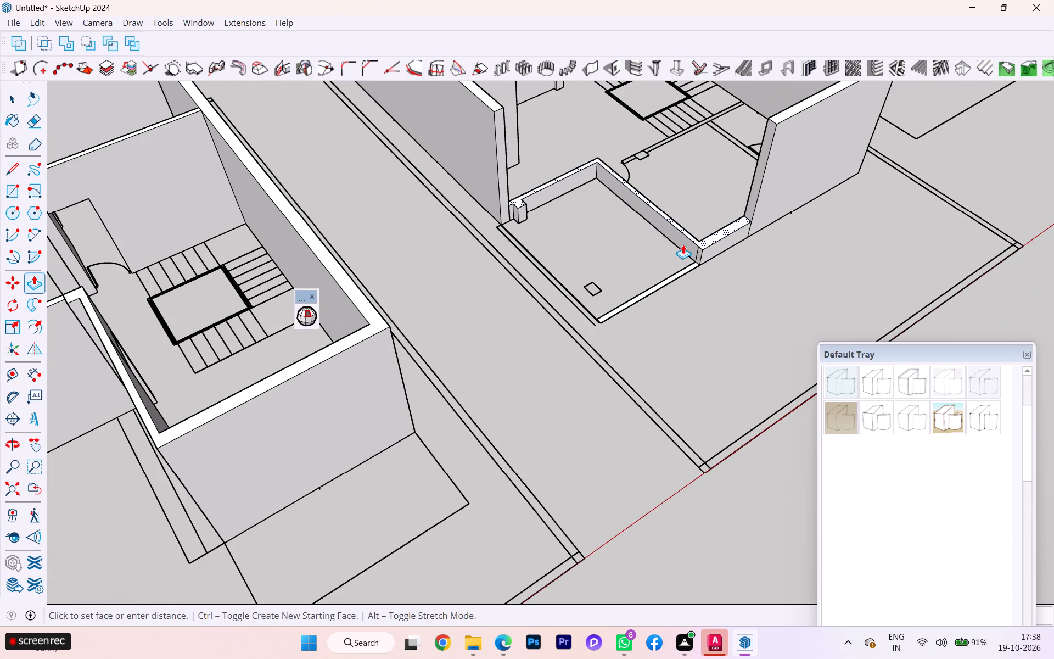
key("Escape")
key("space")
Draw a dividing line across the wall strip at the room corner by the door, separating the window wall from the column wall.
scroll(607, 200, "down", 1)
middle_click_drag(603, 206, 601, 319)
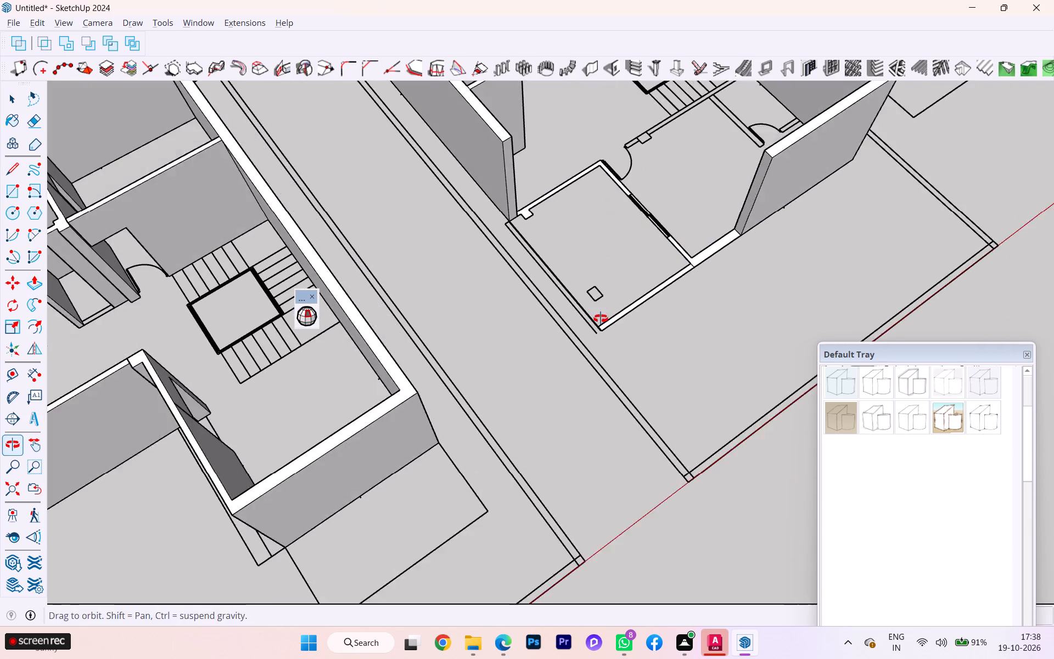
middle_click_drag(601, 319, 601, 320)
scroll(608, 178, "up", 3)
scroll(608, 177, "down", 1)
scroll(608, 177, "up", 3)
key("l")
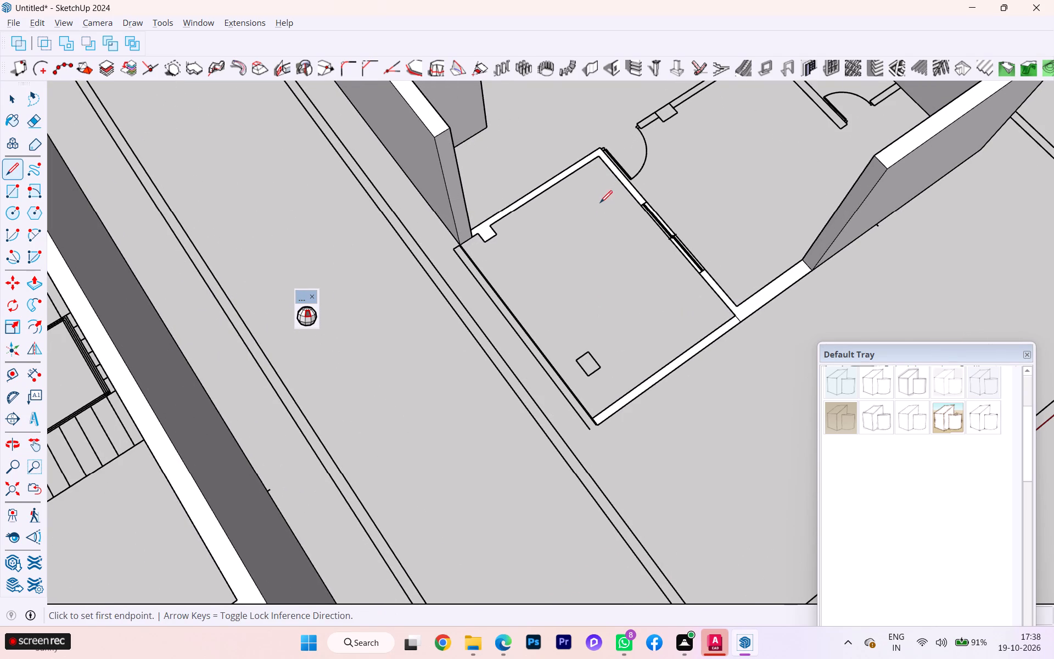
key("Return")
scroll(591, 175, "up", 9)
left_click(602, 149)
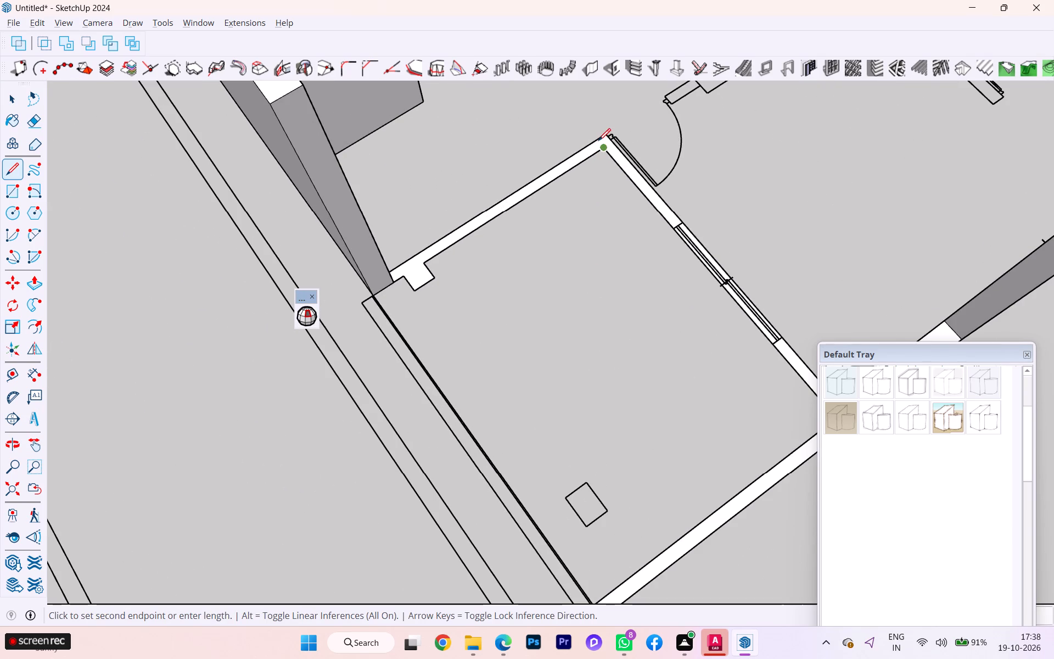
left_click(597, 139)
key("space")
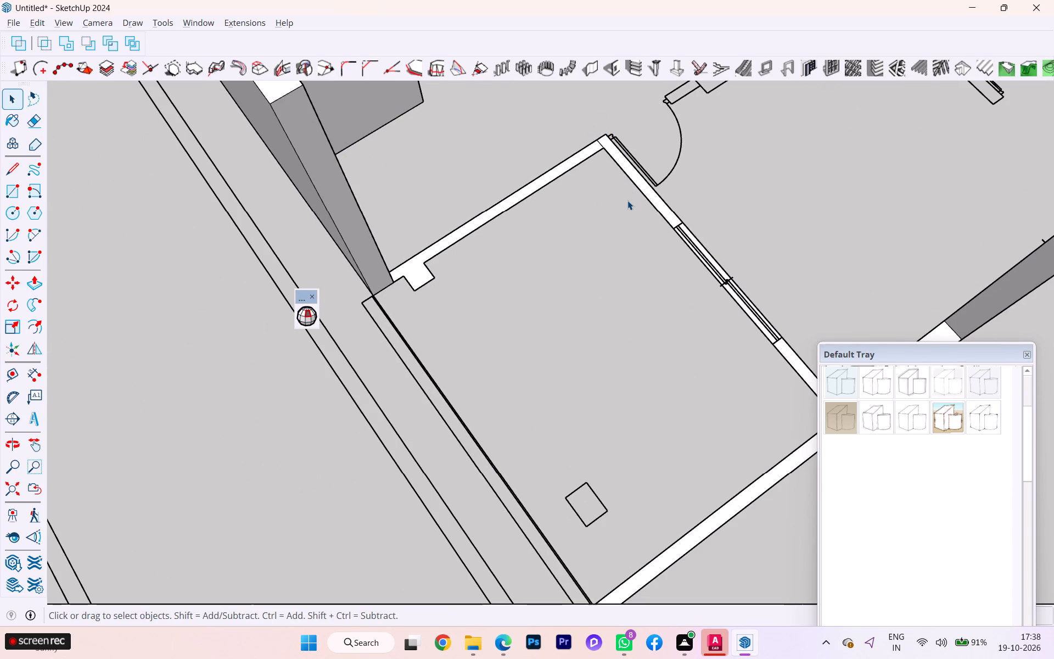
Push/Pull the window wall's footprint together with its corner up to the height of the neighbouring raised walls.
key("p")
left_click(647, 188)
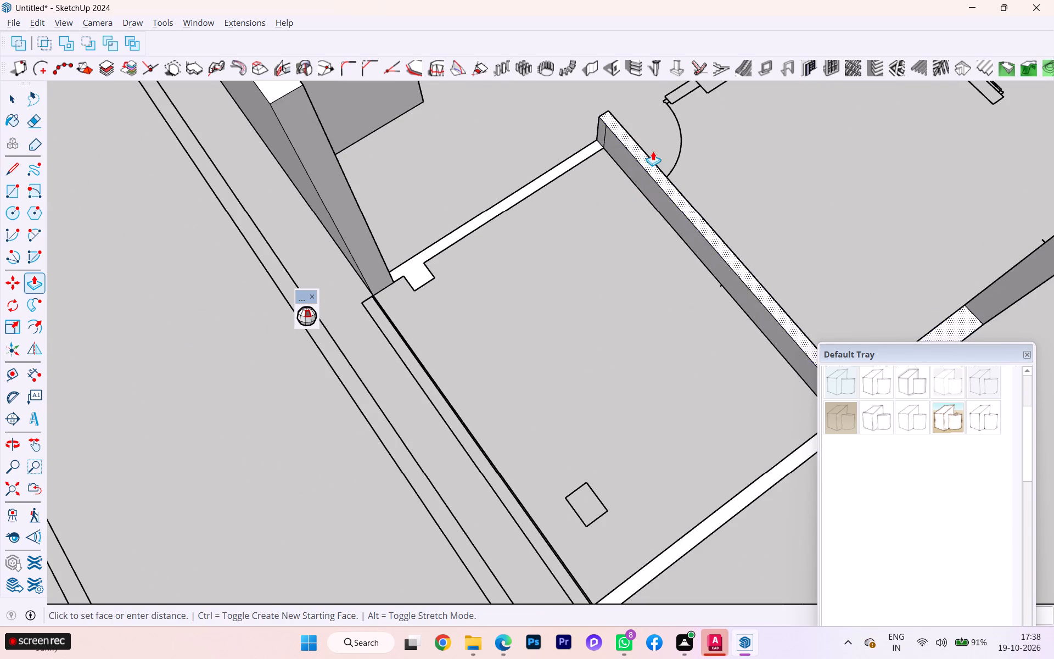
scroll(641, 149, "down", 1)
scroll(637, 148, "up", 1)
scroll(632, 147, "down", 2)
left_click(364, 113)
key("space")
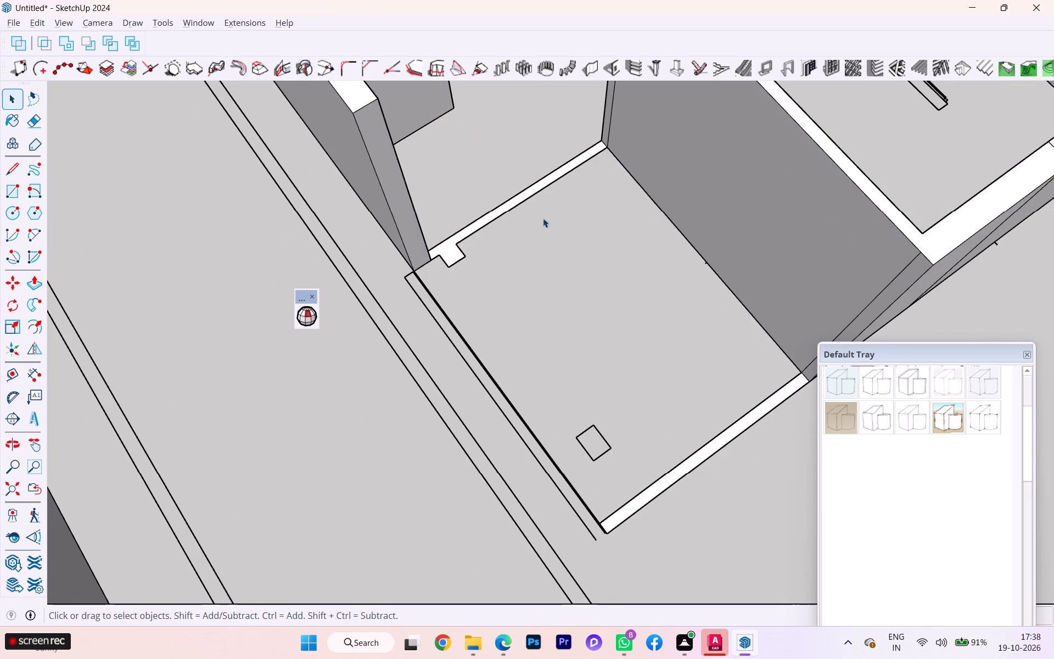
Erase the vertical seam on the window wall's end beside the column wall strip.
scroll(543, 219, "down", 3)
middle_click_drag(546, 237, 672, 228)
scroll(658, 234, "down", 6)
scroll(494, 356, "up", 3)
scroll(489, 365, "down", 1)
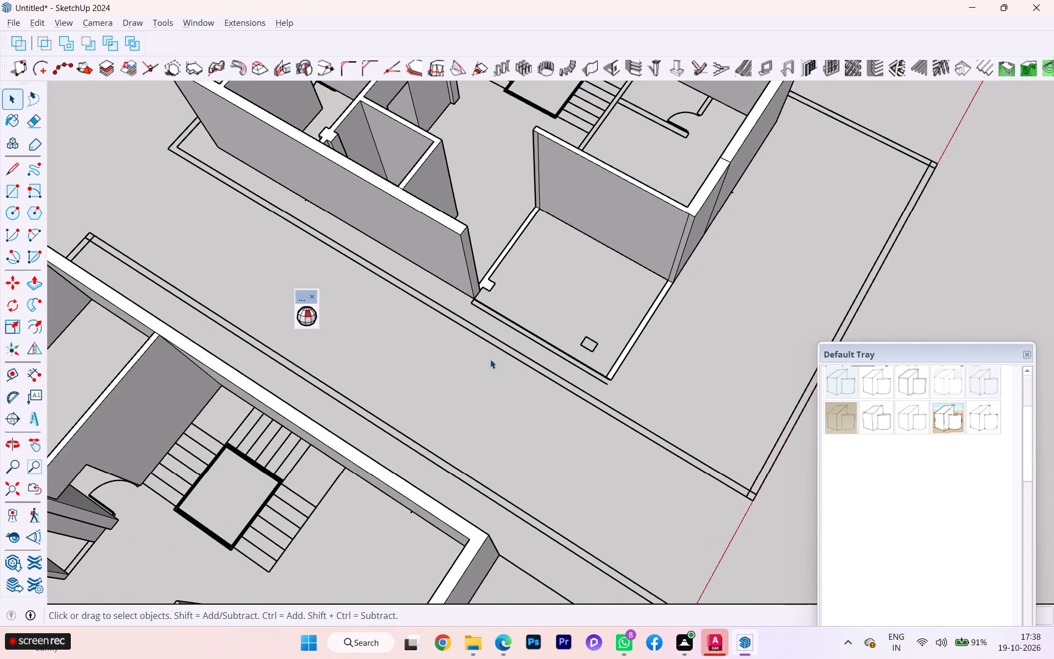
scroll(541, 205, "up", 1)
scroll(539, 202, "down", 1)
scroll(530, 193, "up", 2)
key("e")
scroll(553, 141, "up", 3)
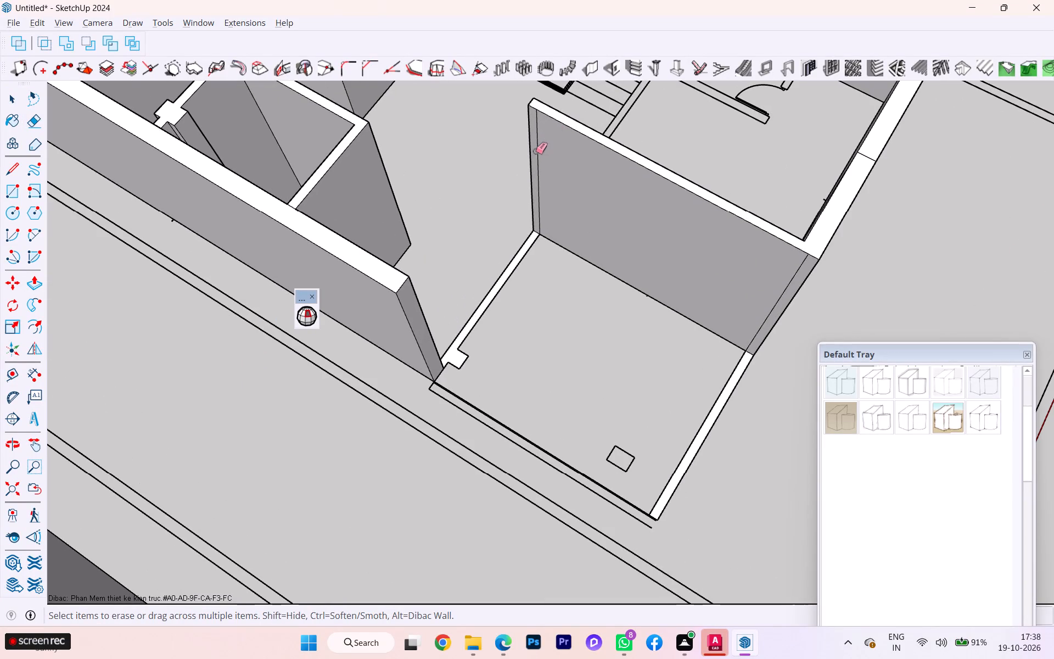
left_click(535, 151)
left_click(539, 150)
Erase the seam at the window wall's front corner and the two seams on the front wall's outer face and top.
scroll(483, 186, "down", 2)
scroll(483, 190, "up", 1)
scroll(722, 256, "down", 1)
middle_click_drag(739, 260, 730, 253)
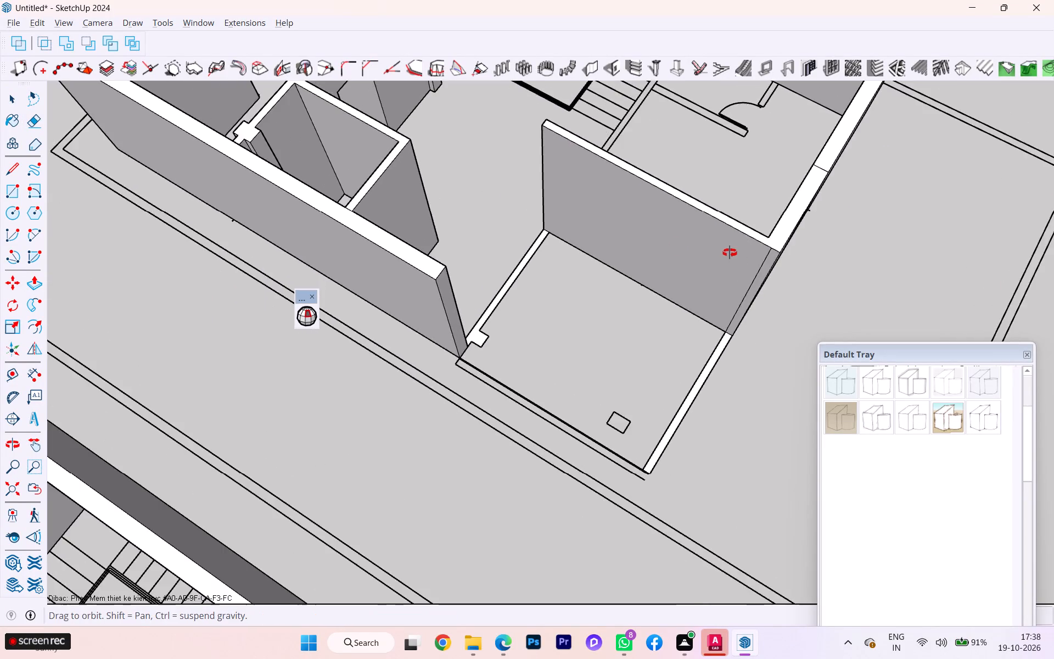
middle_click_drag(730, 253, 664, 199)
scroll(775, 271, "up", 5)
left_click(741, 276)
scroll(793, 261, "down", 1)
middle_click_drag(793, 261, 691, 259)
left_click(862, 237)
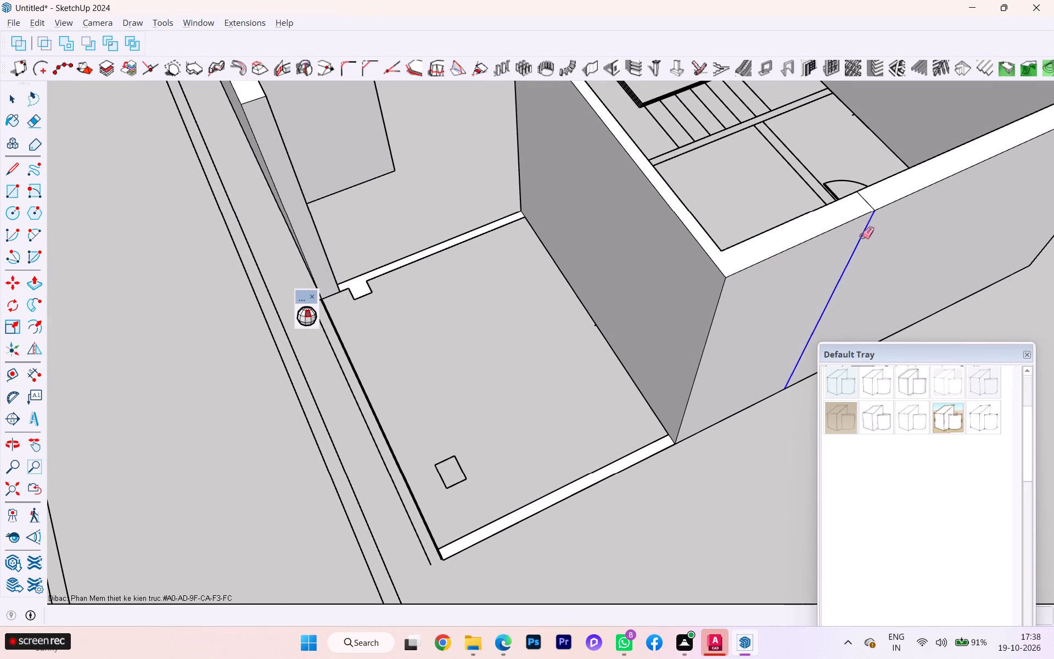
left_click(872, 207)
Erase the vertical seam on the inner face of the front wall.
scroll(625, 231, "down", 5)
scroll(608, 235, "up", 2)
scroll(599, 245, "down", 2)
middle_click_drag(599, 246, 904, 231)
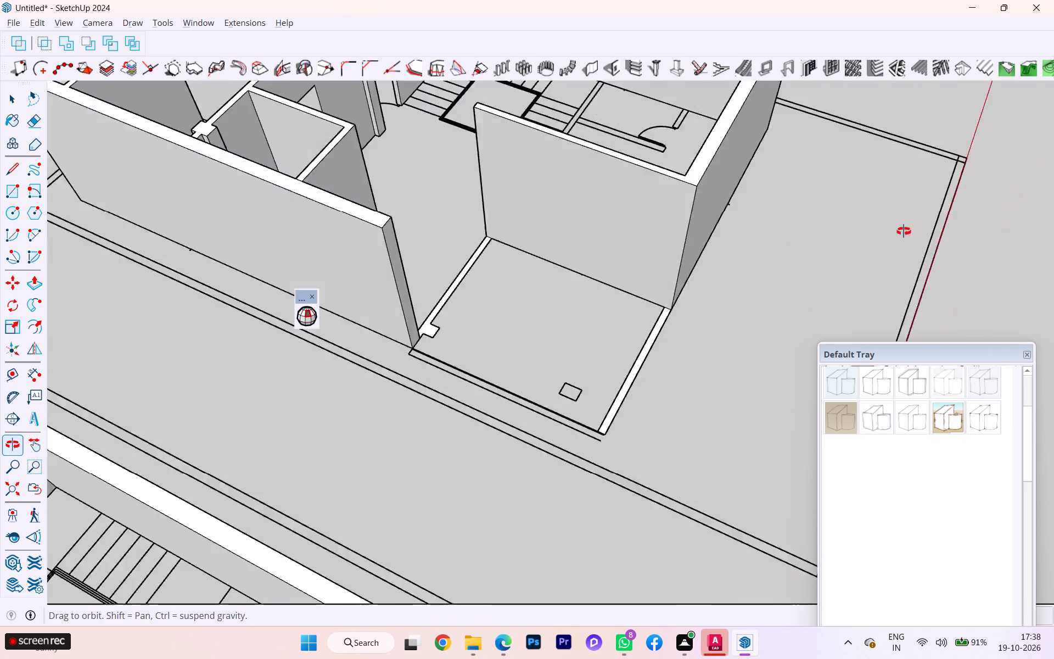
middle_click_drag(904, 231, 1053, 213)
middle_click_drag(545, 244, 1053, 227)
scroll(715, 248, "down", 1)
scroll(552, 203, "up", 3)
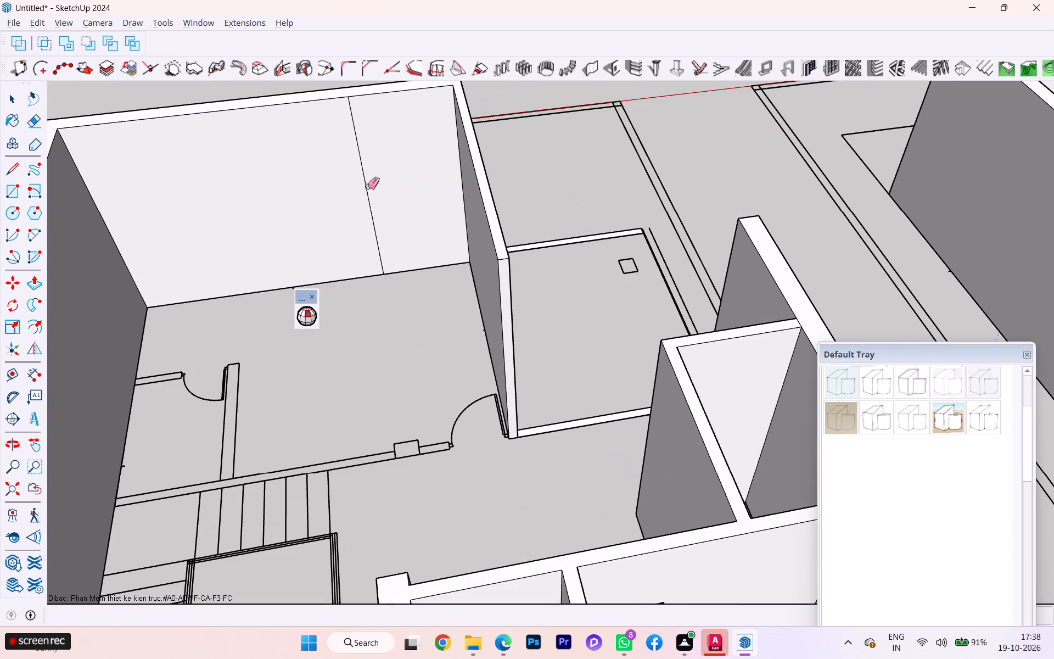
left_click(367, 185)
Delete the floor-level face filling the column wall strip beside the window wall.
scroll(452, 193, "down", 1)
middle_click_drag(492, 197, 424, 215)
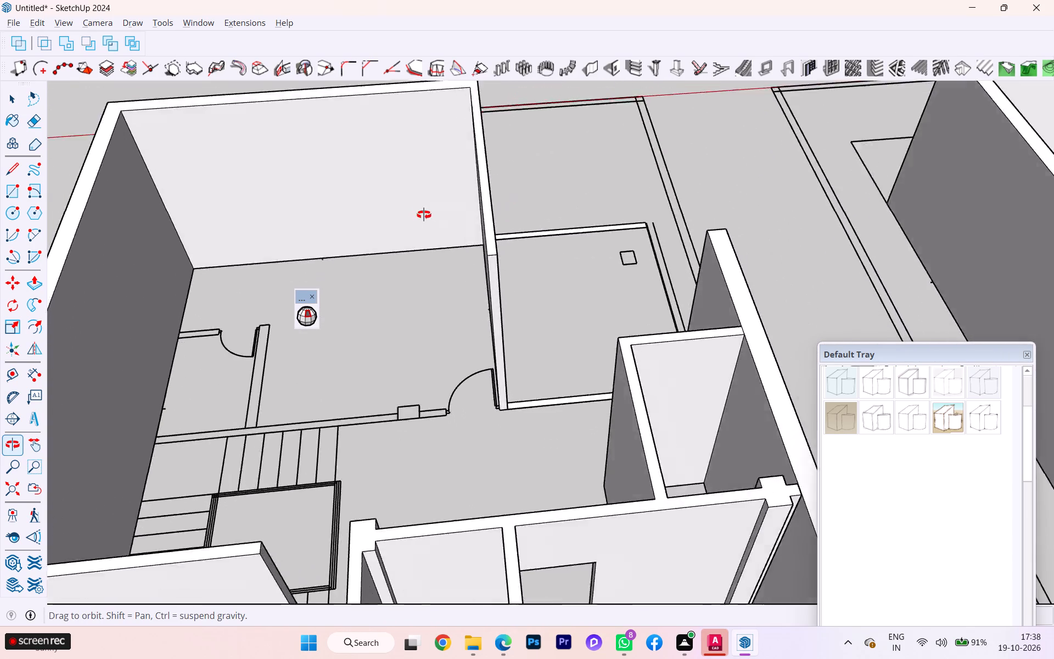
middle_click_drag(424, 215, 427, 269)
scroll(504, 390, "up", 1)
scroll(523, 407, "down", 1)
scroll(525, 409, "up", 5)
scroll(545, 427, "down", 4)
scroll(545, 427, "up", 4)
scroll(545, 427, "down", 1)
scroll(545, 426, "up", 3)
scroll(531, 398, "down", 5)
scroll(531, 398, "up", 2)
scroll(498, 395, "down", 2)
scroll(498, 395, "up", 6)
key("space")
left_click(501, 387)
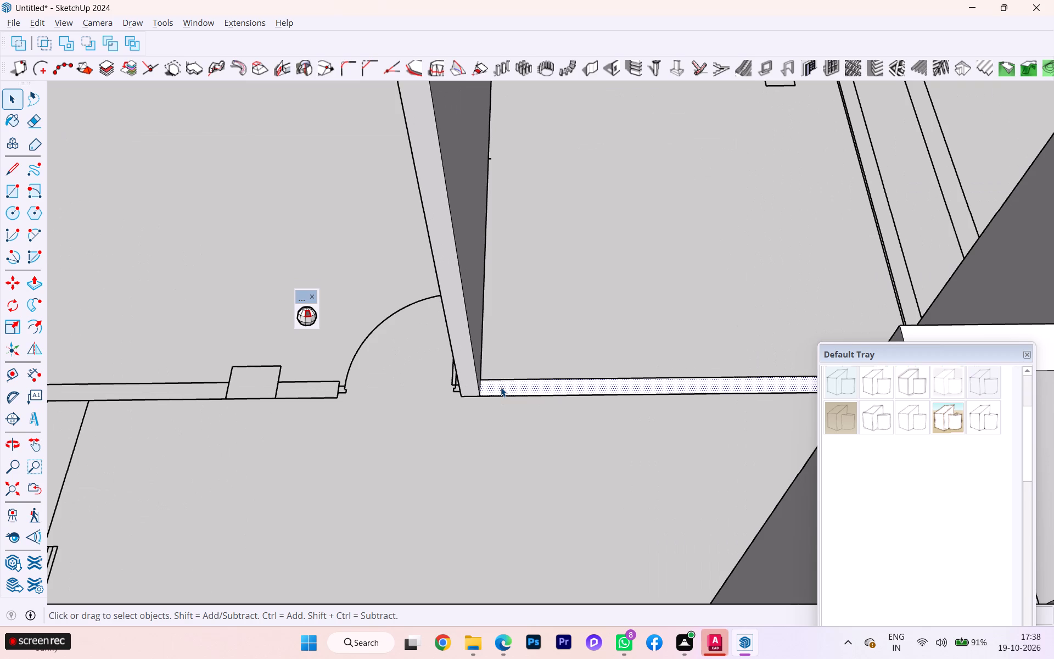
key("Delete")
Examine the column wall strip's outline and the corner where it meets the side wall and front boundary.
scroll(610, 381, "down", 1)
scroll(610, 381, "up", 1)
scroll(610, 381, "down", 1)
middle_click_drag(587, 396, 0, 348)
scroll(308, 396, "down", 1)
middle_click_drag(327, 402, 306, 395)
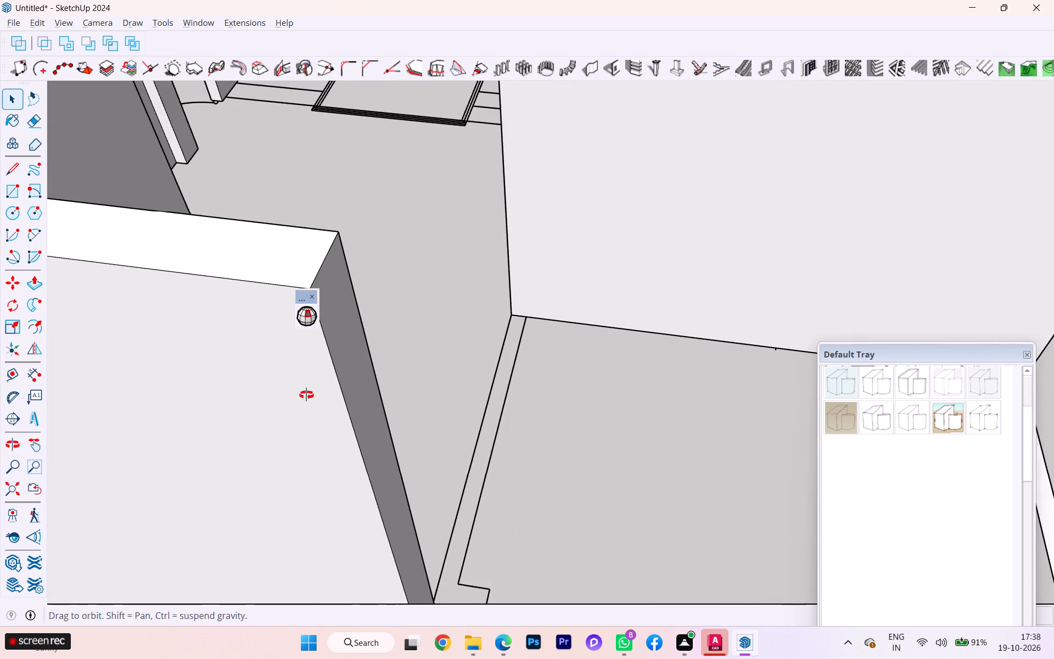
middle_click_drag(306, 395, 194, 300)
scroll(342, 305, "down", 3)
scroll(342, 305, "up", 1)
scroll(342, 305, "down", 5)
scroll(384, 510, "up", 1)
scroll(384, 511, "down", 1)
scroll(384, 511, "up", 7)
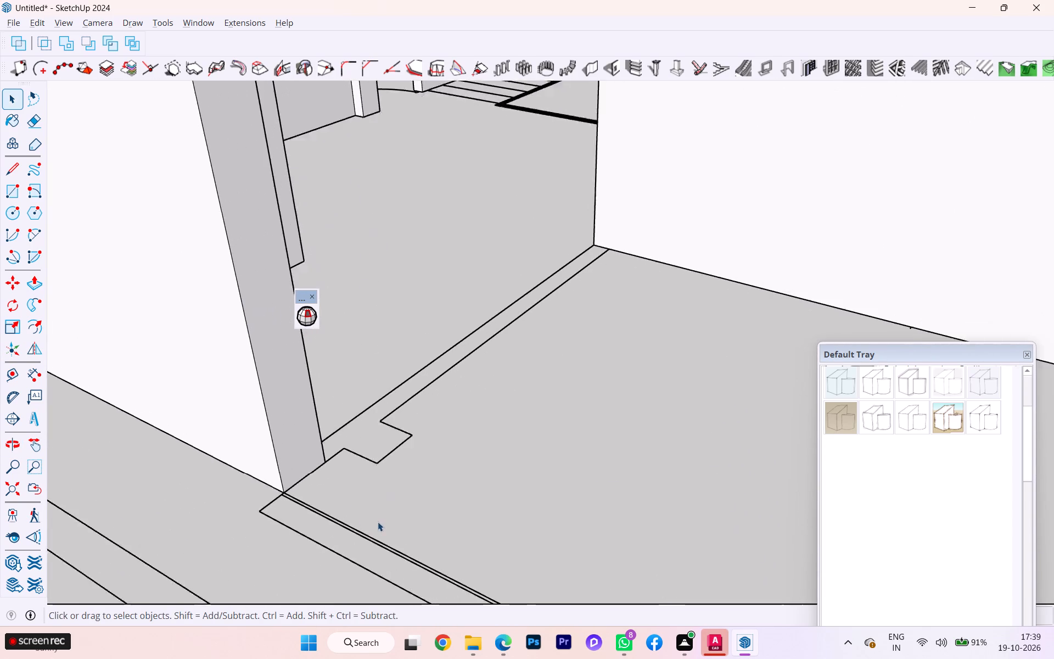
scroll(378, 522, "up", 4)
scroll(373, 522, "down", 3)
scroll(311, 512, "up", 2)
scroll(311, 512, "down", 1)
scroll(311, 512, "up", 6)
scroll(300, 512, "down", 1)
scroll(300, 512, "up", 1)
scroll(300, 512, "down", 1)
scroll(300, 512, "up", 3)
scroll(287, 505, "down", 2)
scroll(287, 505, "up", 1)
scroll(287, 505, "down", 2)
scroll(287, 505, "up", 4)
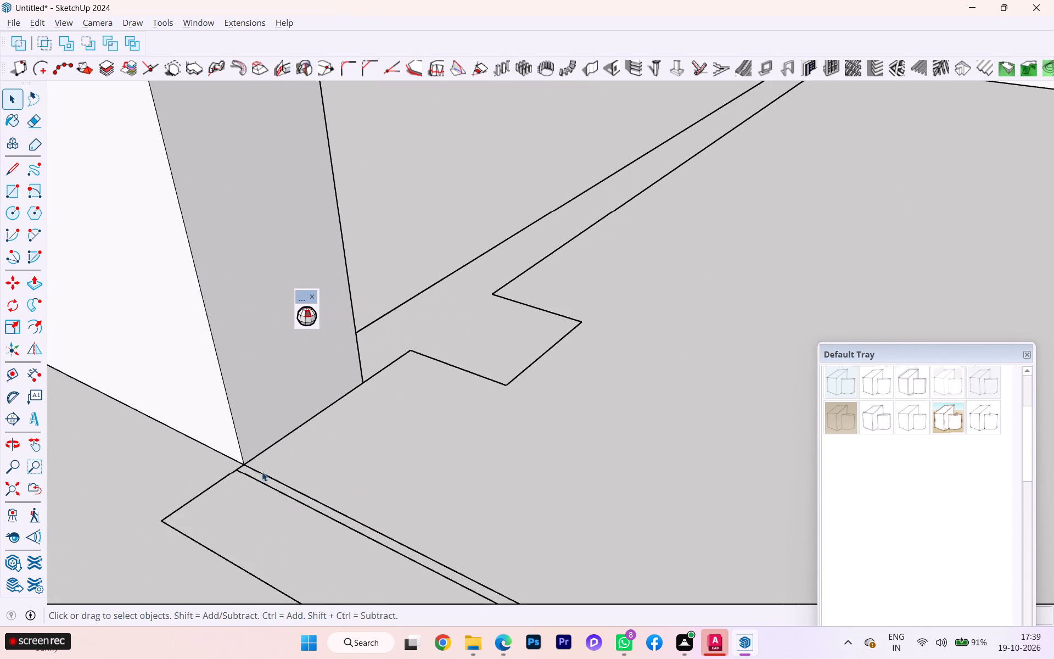
scroll(249, 461, "down", 9)
scroll(200, 428, "down", 2)
scroll(200, 428, "up", 1)
scroll(200, 428, "down", 1)
scroll(200, 428, "up", 1)
scroll(200, 428, "down", 4)
scroll(252, 423, "down", 3)
scroll(254, 425, "up", 2)
scroll(254, 426, "down", 7)
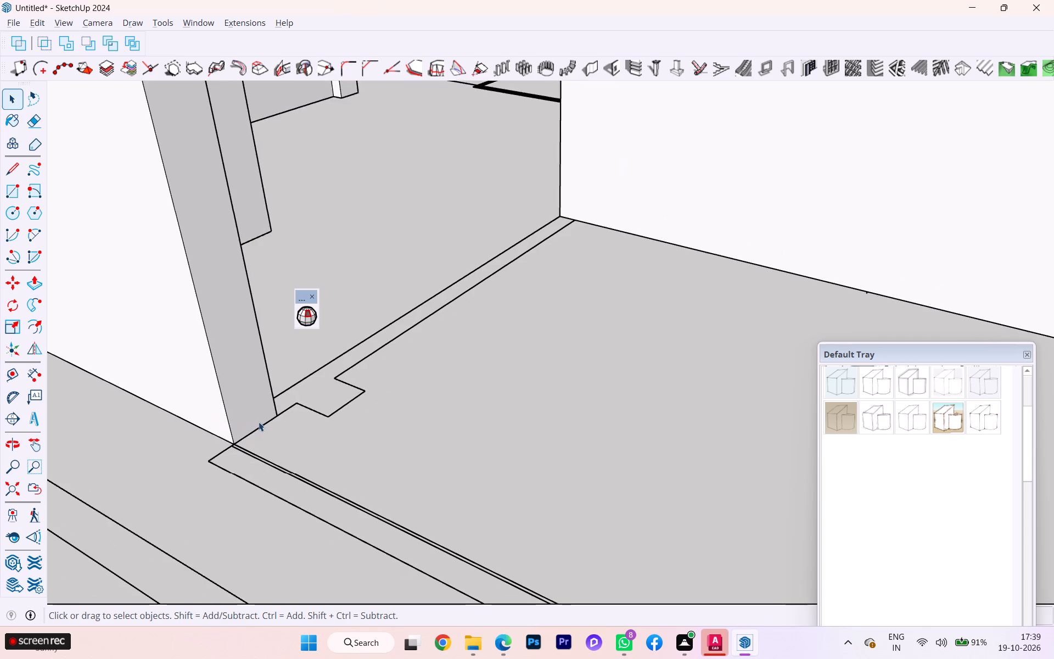
scroll(261, 419, "down", 6)
scroll(268, 415, "up", 2)
scroll(282, 408, "down", 3)
scroll(284, 408, "up", 2)
scroll(285, 408, "down", 3)
middle_click_drag(377, 408, 205, 419)
scroll(203, 421, "down", 1)
scroll(176, 451, "up", 2)
scroll(166, 454, "down", 2)
scroll(356, 344, "down", 1)
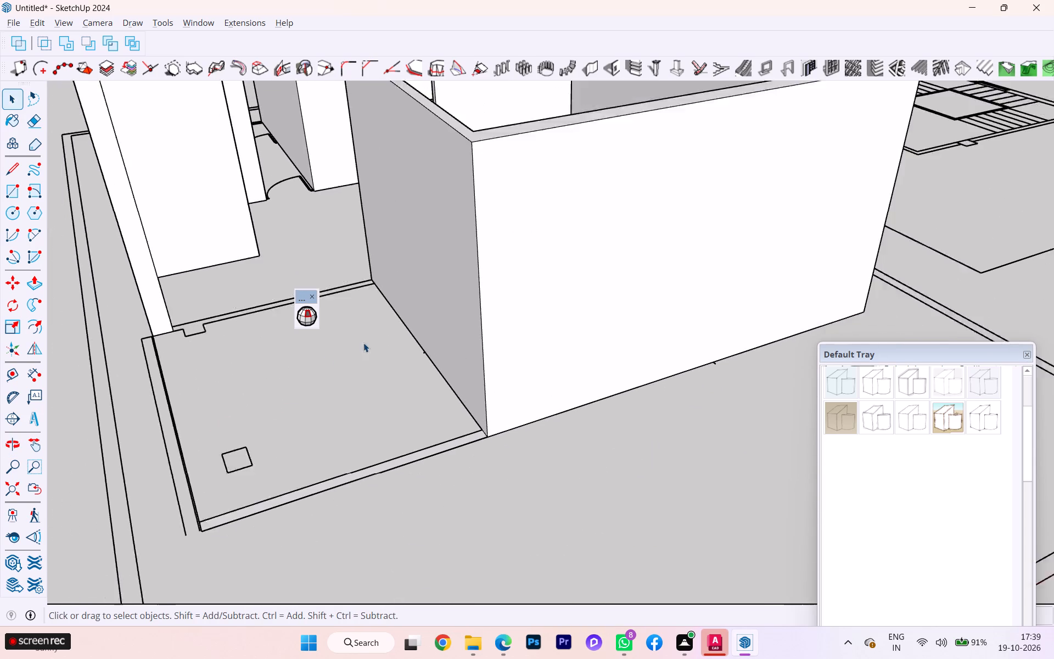
scroll(363, 343, "down", 9)
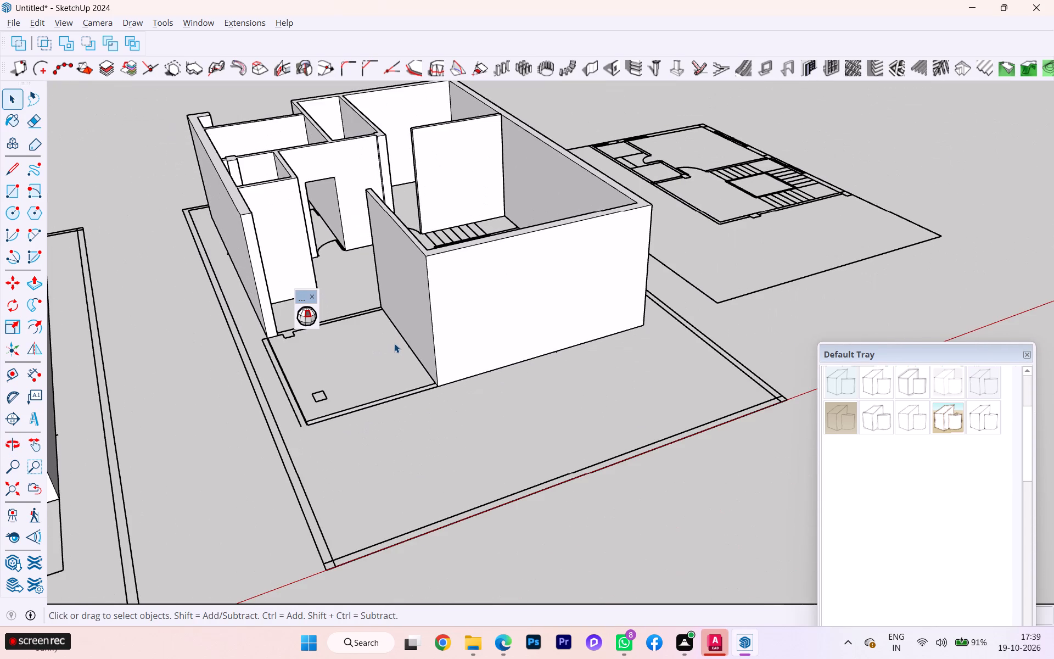
scroll(394, 343, "down", 2)
scroll(394, 343, "up", 2)
scroll(395, 344, "down", 2)
scroll(395, 345, "up", 2)
scroll(395, 345, "down", 3)
Draw a rectangle over the partition strip running from the staircase wall to the small room's door.
middle_click_drag(406, 376, 456, 609)
scroll(456, 606, "down", 1)
scroll(358, 272, "down", 1)
scroll(411, 297, "up", 5)
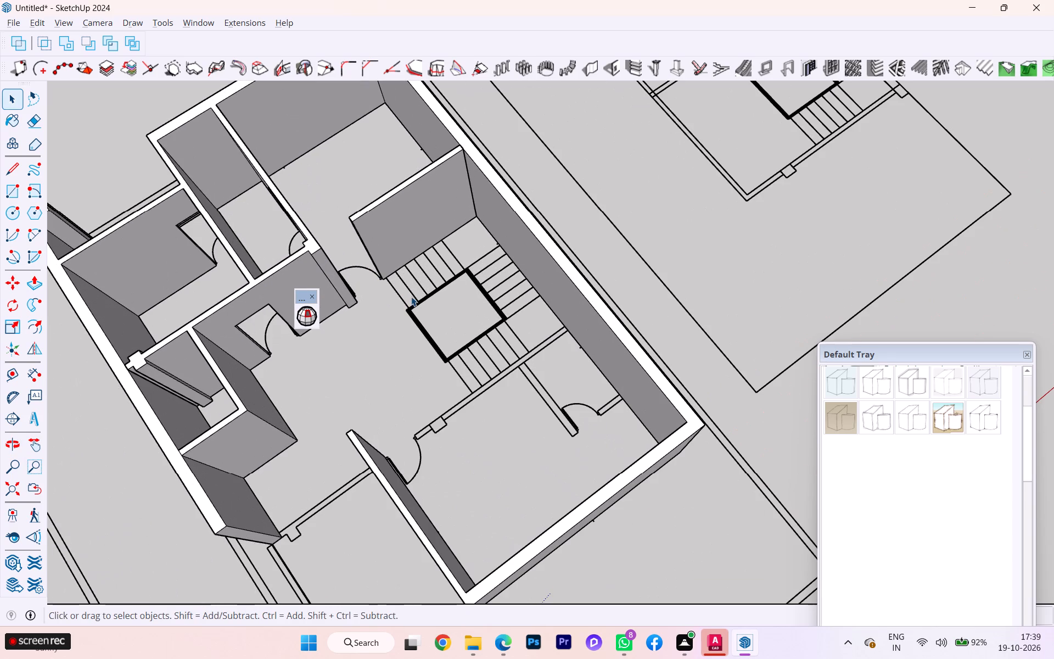
key("r")
scroll(500, 300, "up", 8)
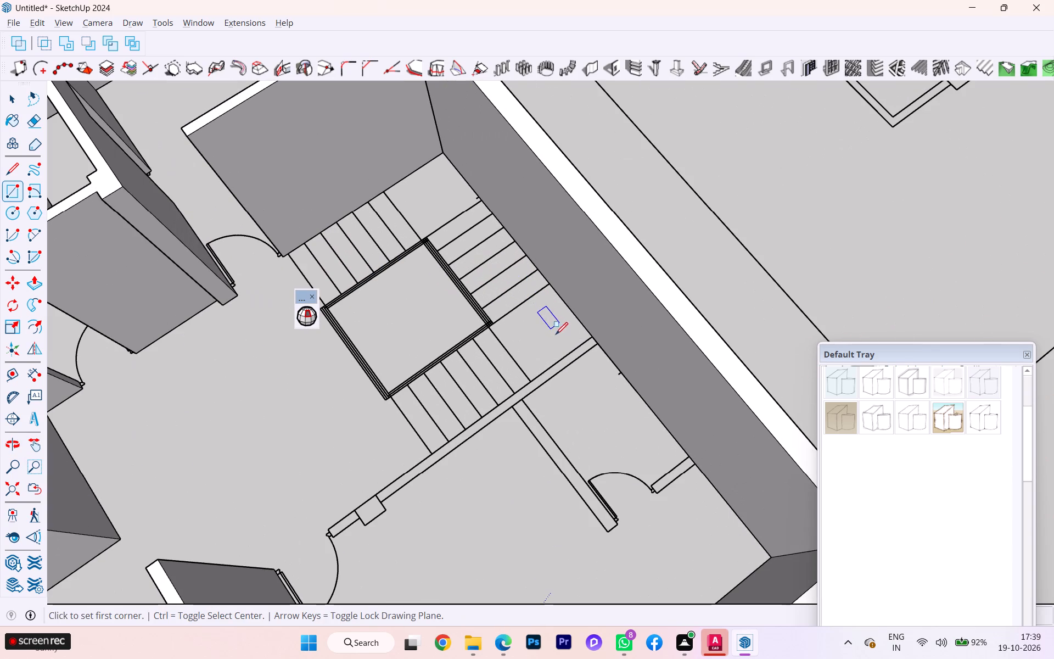
left_click(518, 410)
left_click(615, 525)
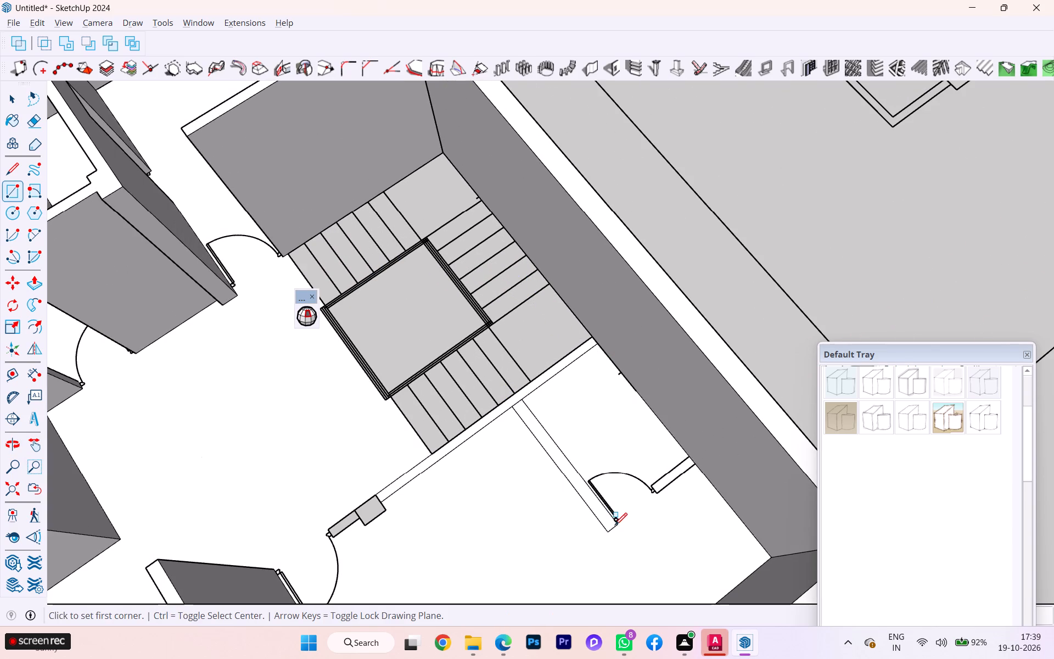
Delete the large floor face covering the rooms around the staircase.
key("space")
left_click(501, 484)
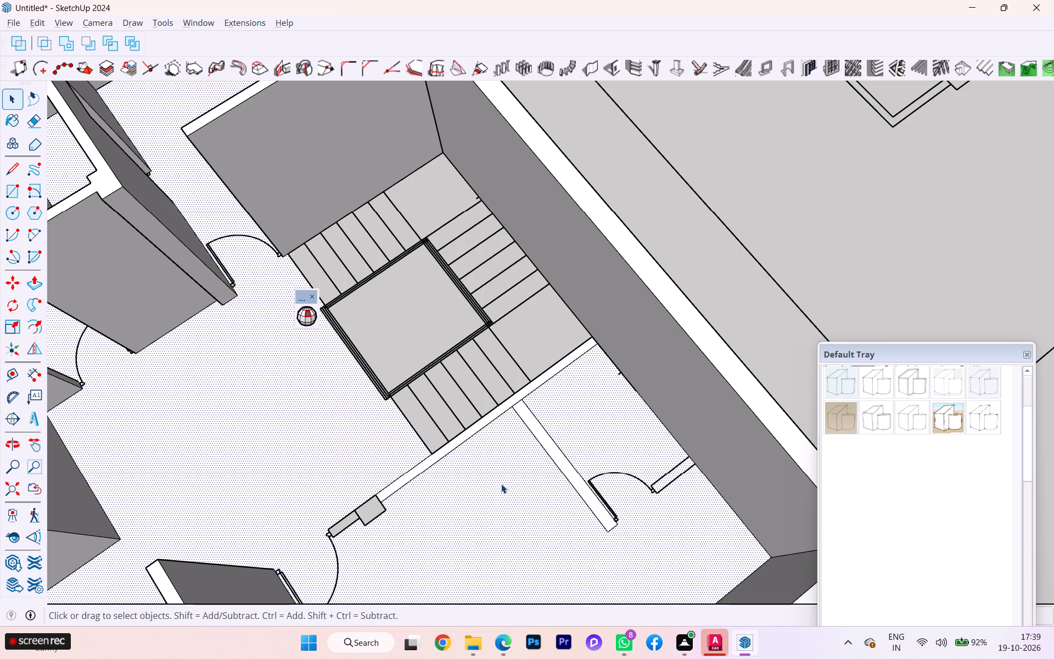
key("Delete")
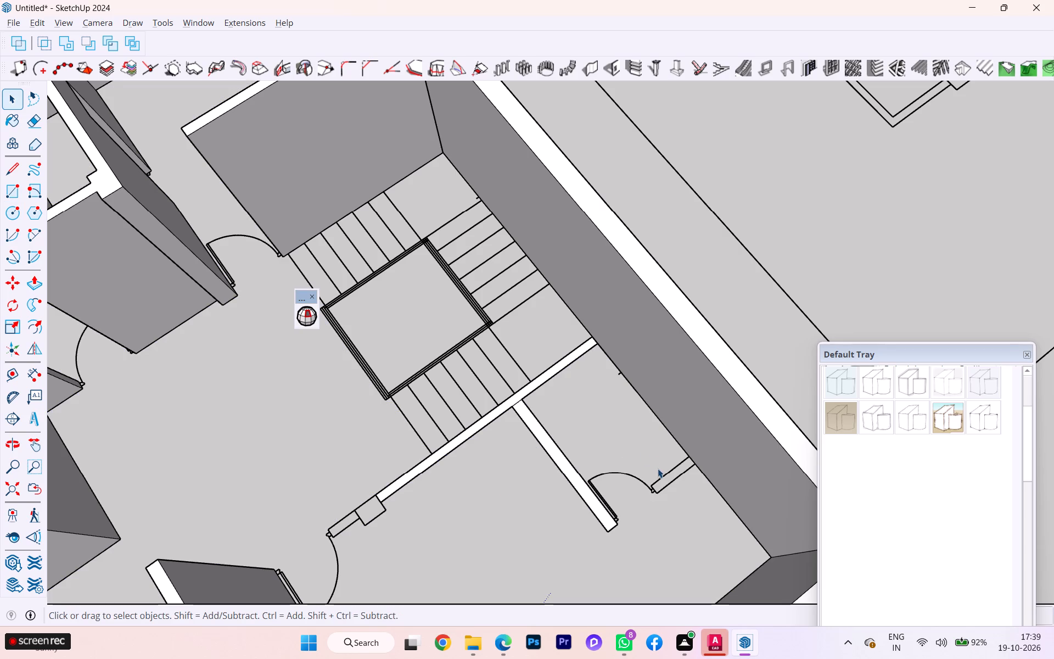
Draw a rectangle over the short wall stub between the small room's door and the outer wall.
key("r")
scroll(686, 459, "up", 1)
scroll(688, 461, "down", 2)
scroll(689, 461, "up", 1)
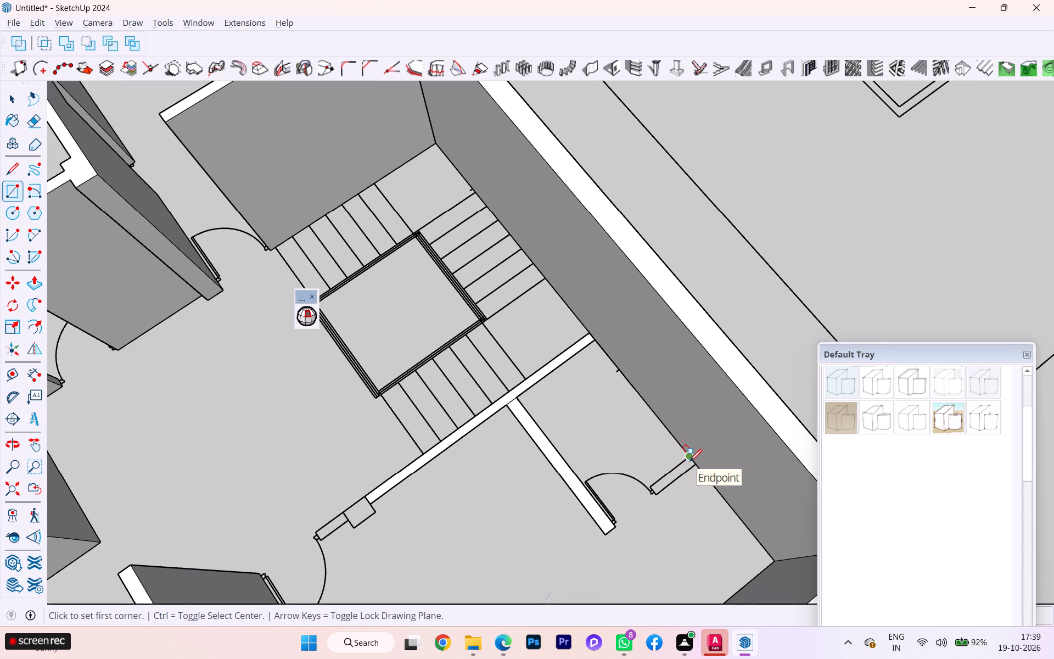
left_click(689, 461)
left_click(664, 491)
key("space")
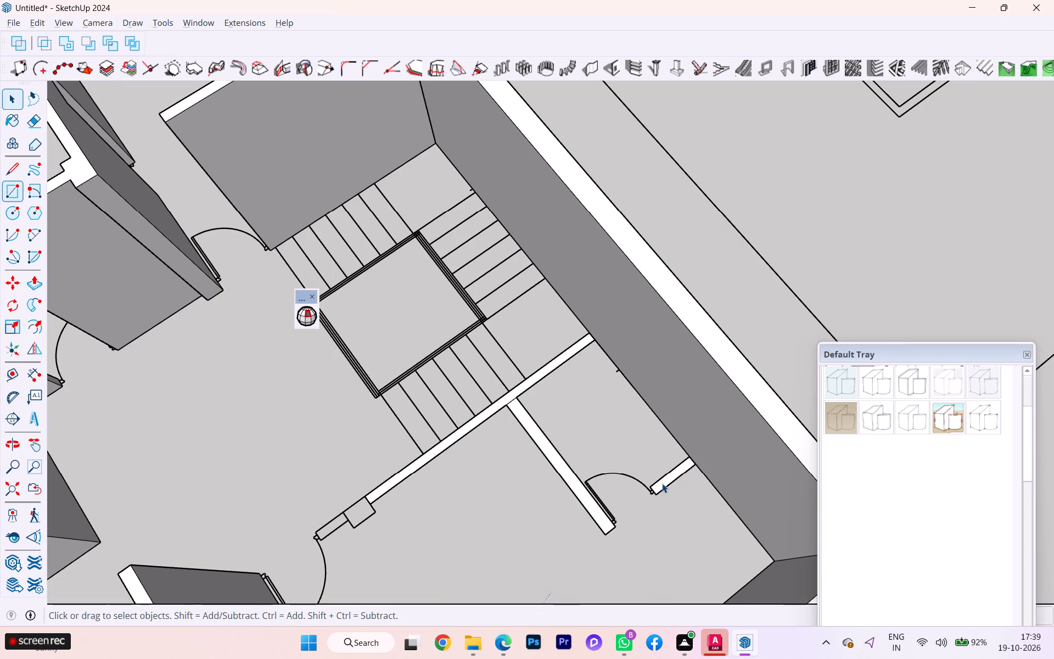
Erase the seam line where the partition strip meets the staircase wall strip.
key("e")
scroll(526, 404, "up", 2)
scroll(526, 404, "down", 1)
scroll(526, 404, "up", 1)
scroll(526, 404, "down", 1)
scroll(526, 404, "up", 7)
scroll(518, 400, "down", 1)
scroll(518, 400, "up", 1)
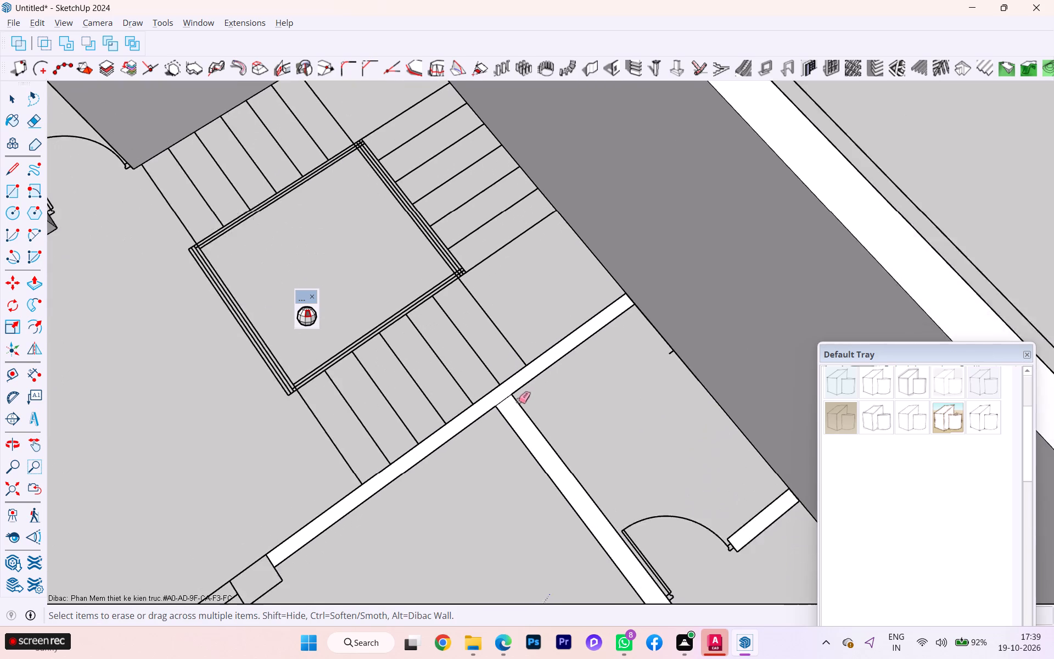
left_click(498, 403)
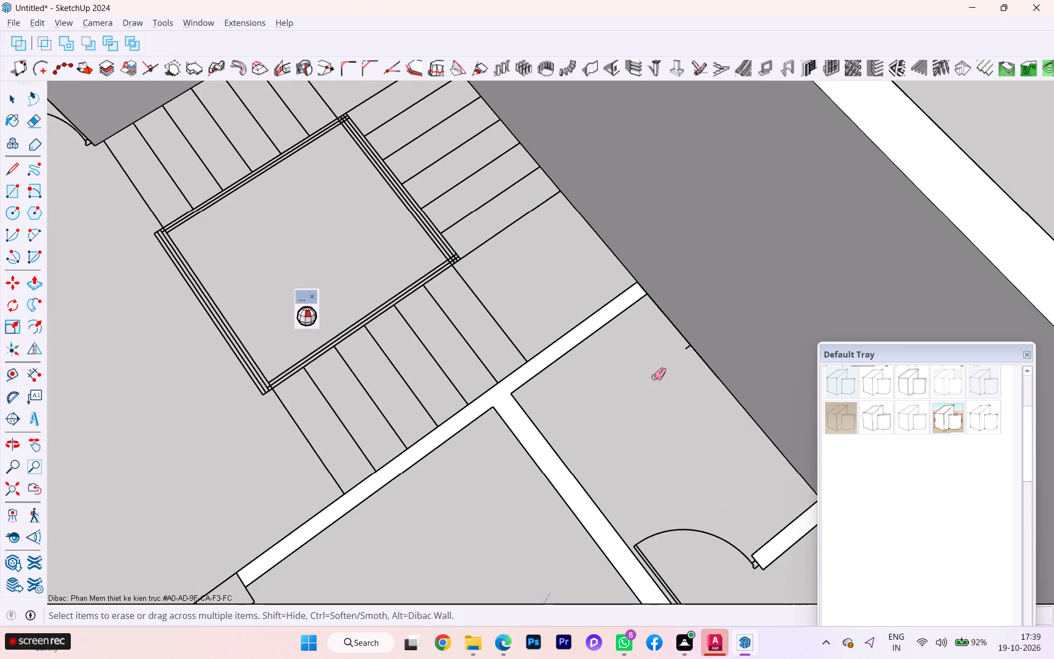
Push/Pull the joined staircase wall and partition footprint up to the top of the outer wall.
scroll(686, 346, "down", 4)
scroll(686, 346, "up", 3)
scroll(686, 346, "down", 3)
scroll(666, 361, "up", 4)
scroll(657, 363, "down", 7)
scroll(421, 389, "down", 2)
scroll(421, 390, "up", 1)
scroll(422, 389, "down", 5)
key("space")
scroll(497, 393, "up", 2)
scroll(508, 390, "down", 2)
scroll(509, 390, "up", 1)
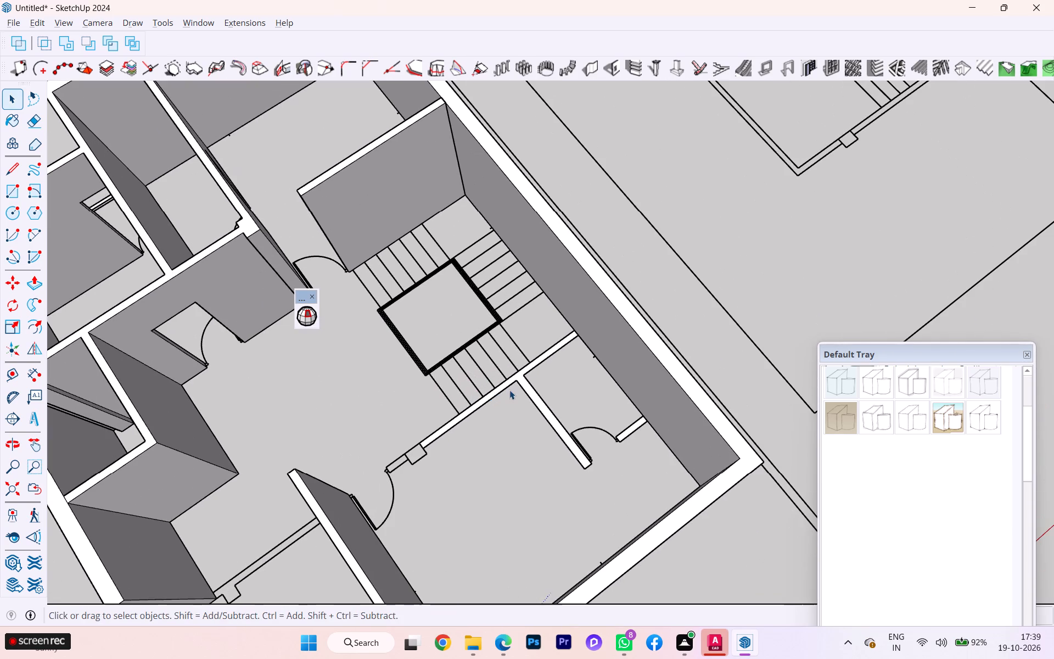
key("p")
left_click(531, 389)
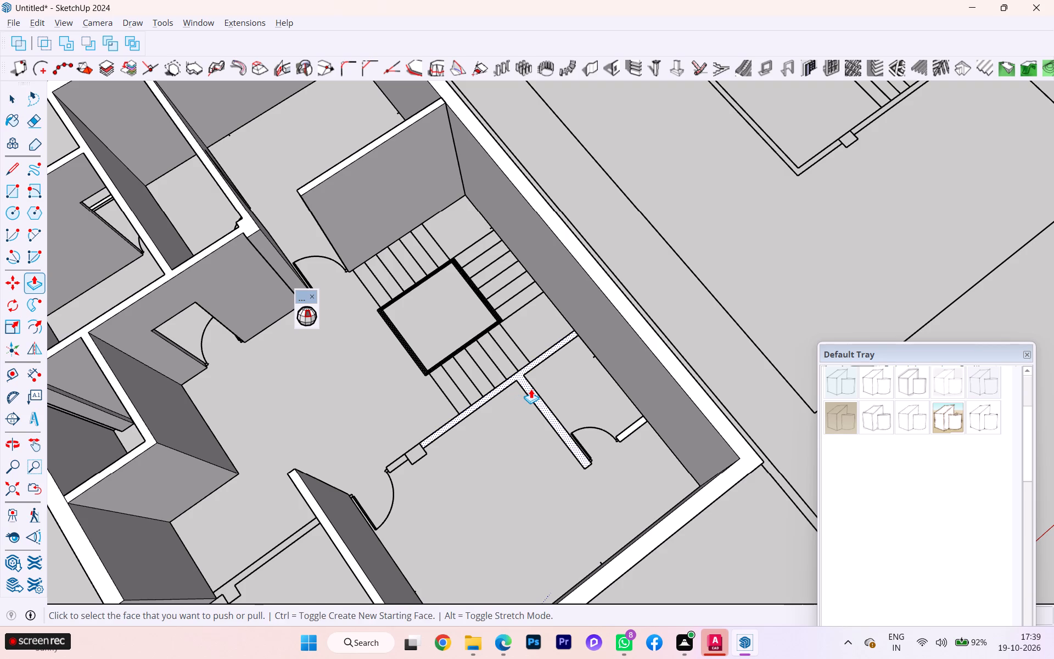
left_click(644, 344)
key("space")
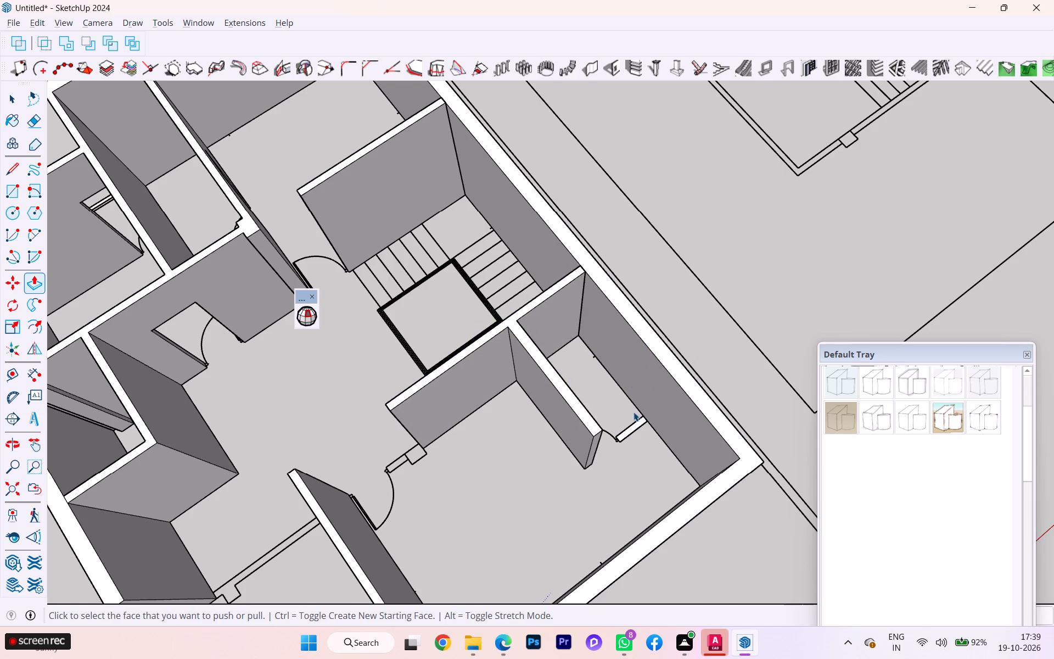
Push/Pull the short wall stub beside the small room's door up to the top of the outer wall.
scroll(629, 434, "up", 7)
key("p")
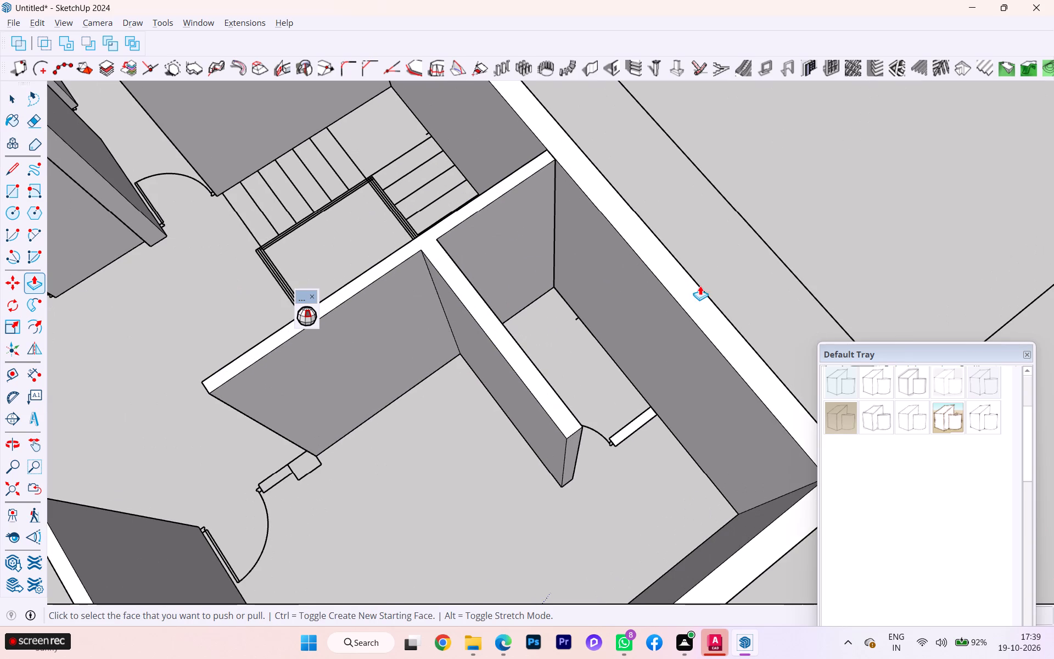
left_click(639, 422)
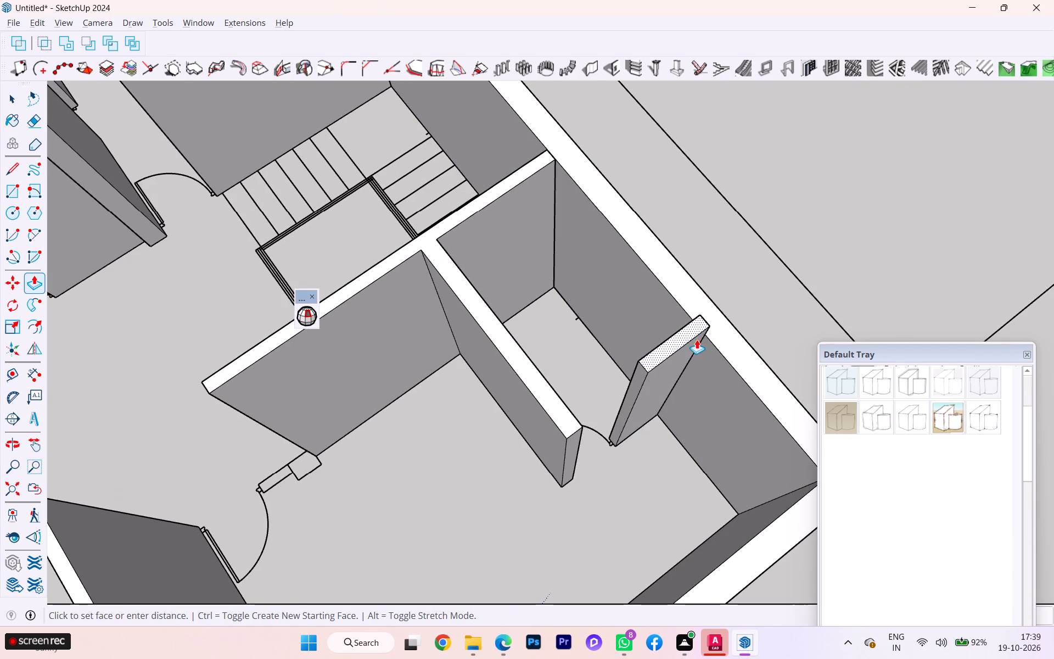
left_click(709, 346)
key("space")
Copy the top edge of the stub's door-side end face 3' straight down to mark the door head.
scroll(638, 377, "up", 3)
scroll(636, 378, "down", 1)
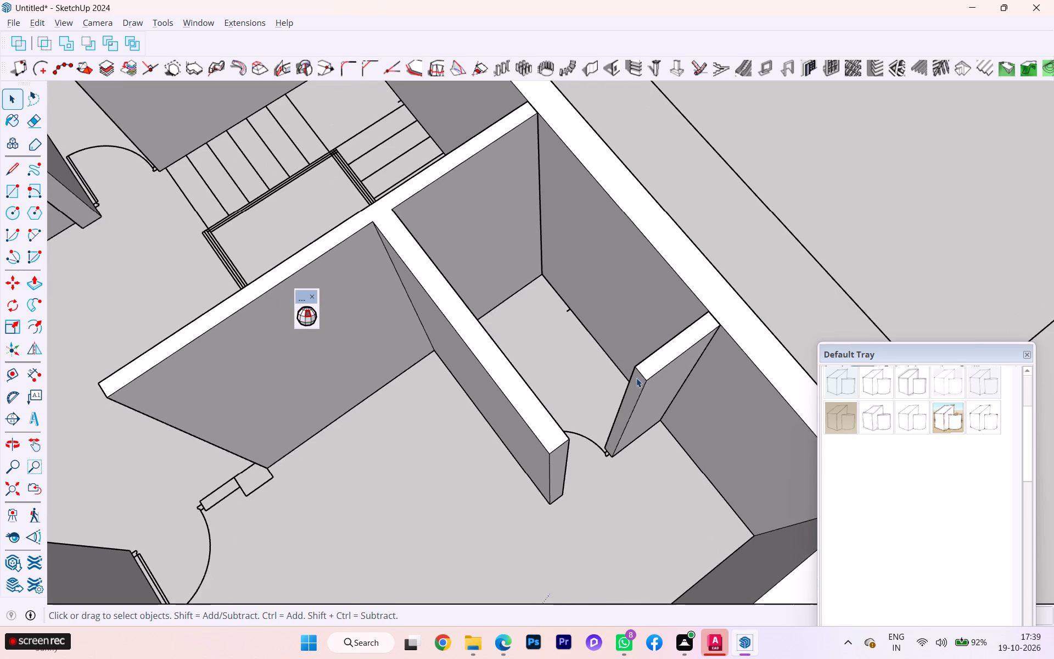
middle_click_drag(686, 346, 758, 261)
scroll(684, 231, "up", 5)
scroll(686, 231, "down", 1)
scroll(687, 234, "up", 5)
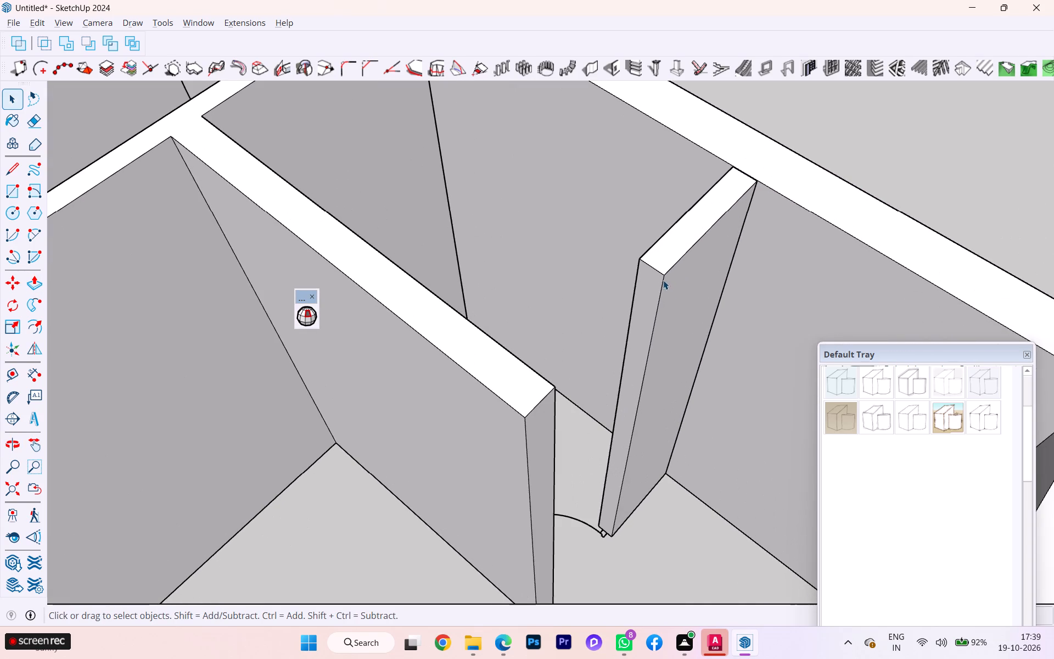
left_click(661, 270)
left_click(661, 271)
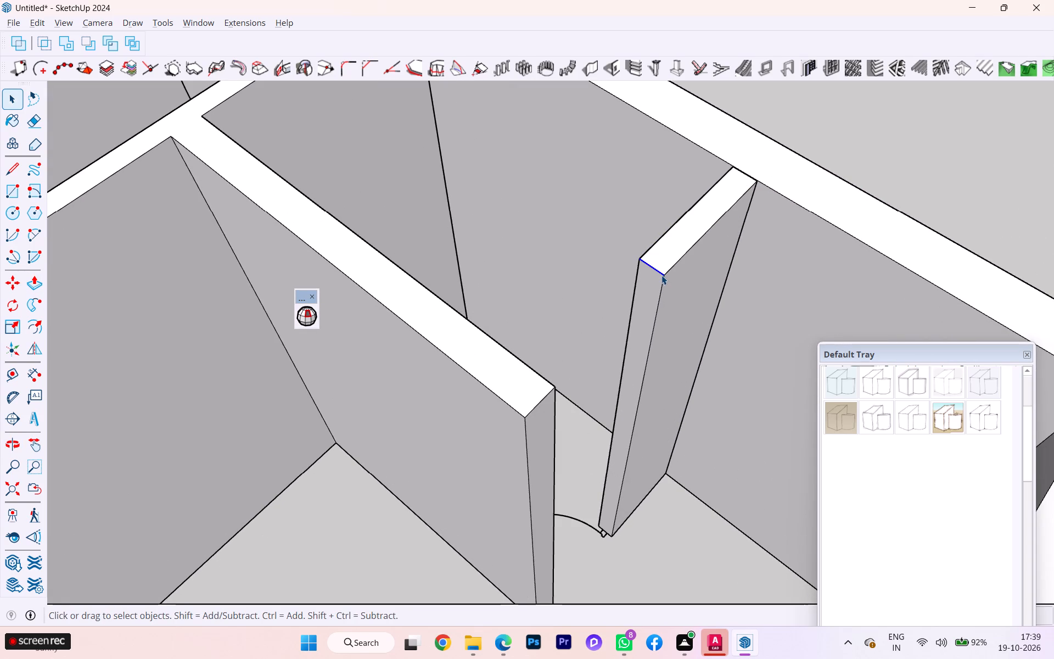
key("m")
key("Return")
scroll(661, 276, "up", 1)
left_click(663, 276)
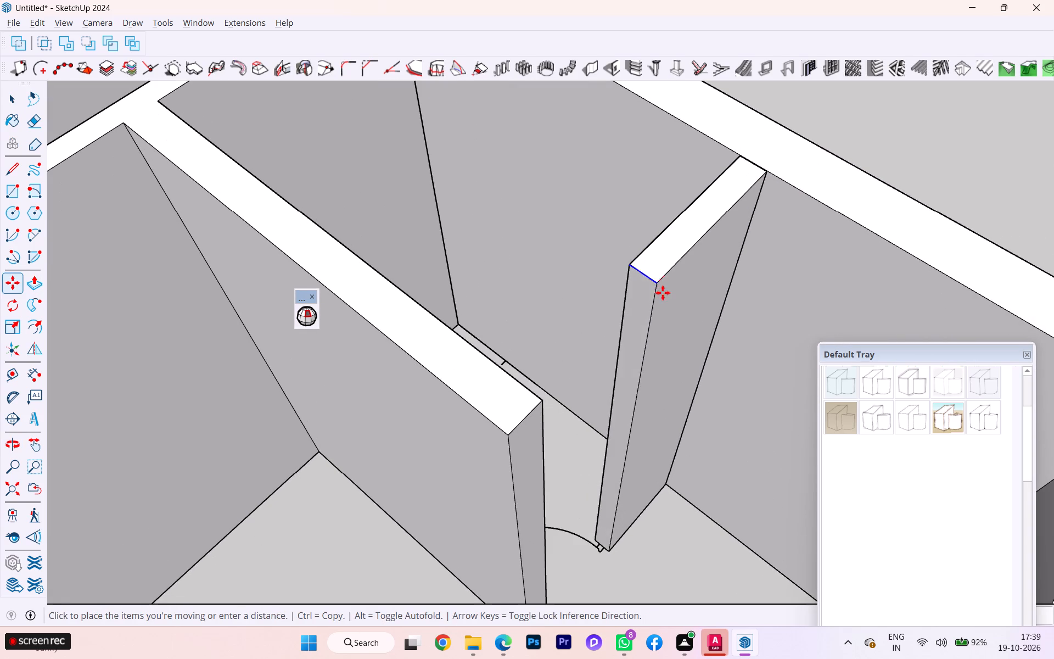
key("Up")
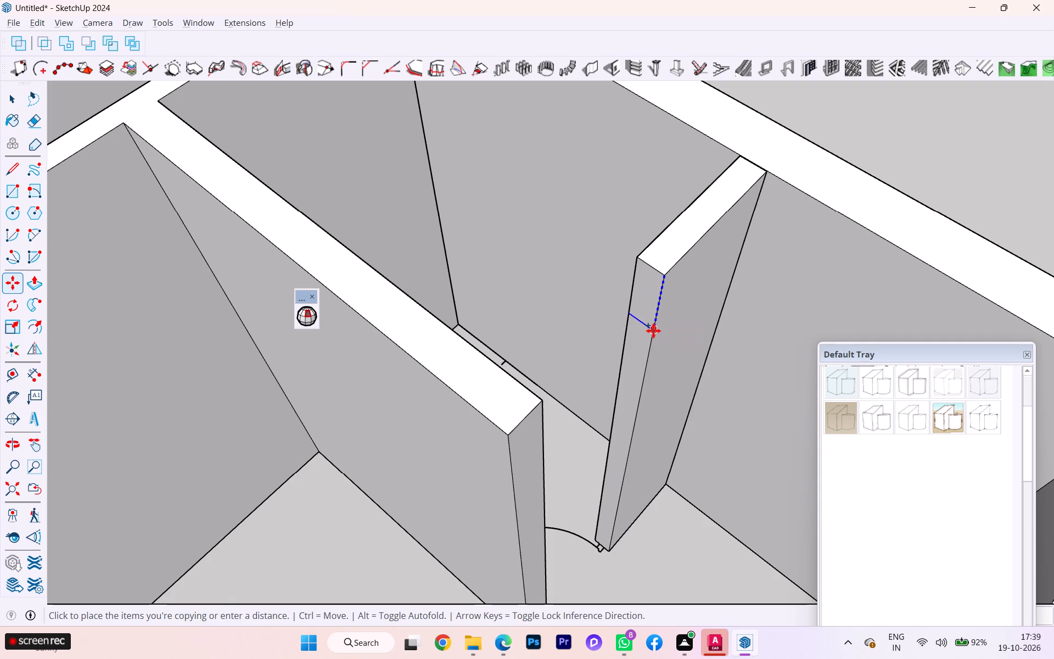
key("3")
key("apostrophe")
key("Return")
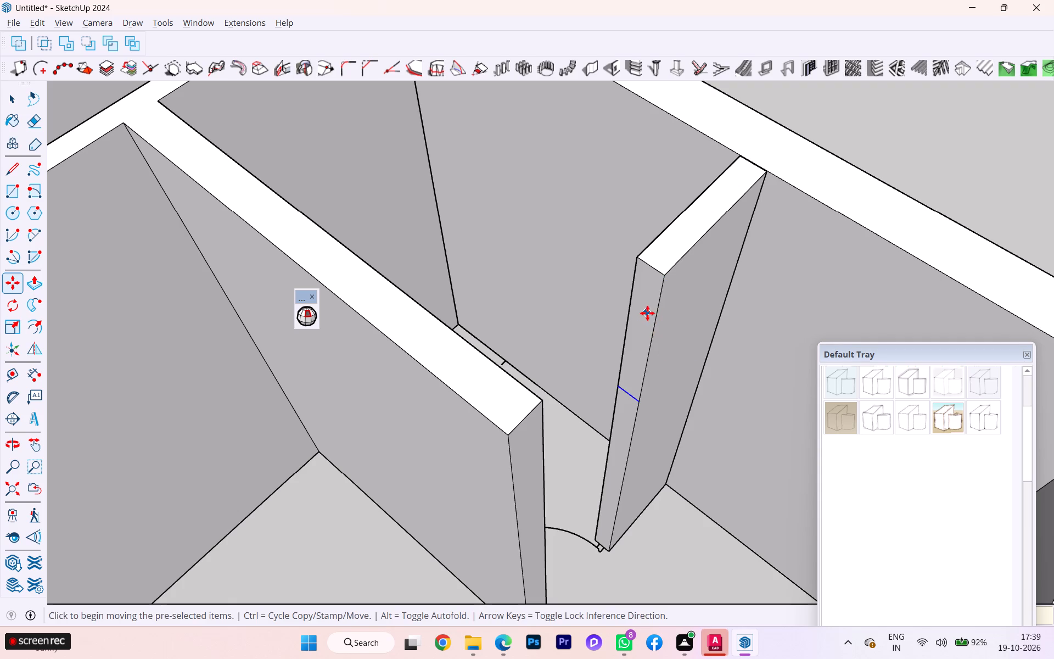
Push/Pull the end face above the door head line across the opening to the facing partition, forming the lintel.
key("p")
left_click(645, 315)
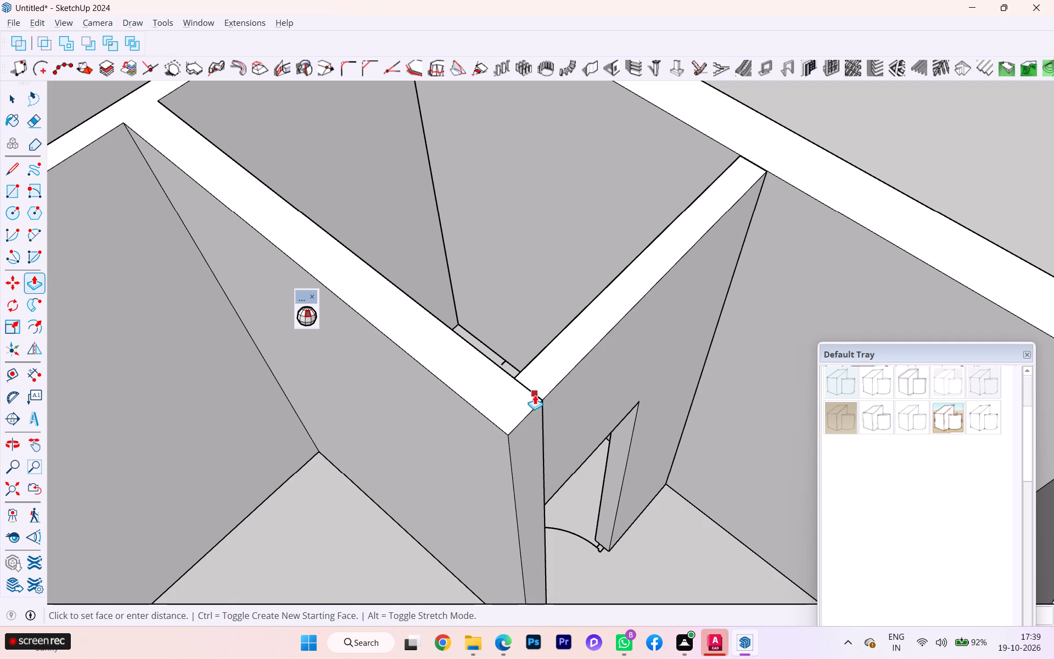
left_click(535, 395)
key("space")
Erase the seam lines where the new lintel meets the partition's top and side.
scroll(535, 392, "up", 1)
key("e")
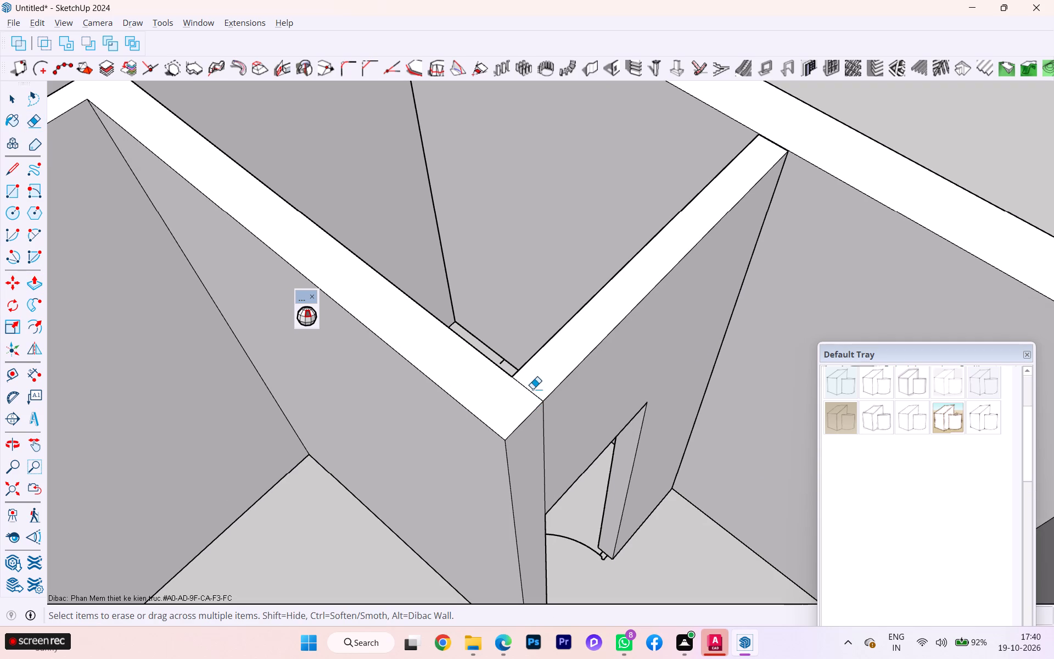
left_click(531, 393)
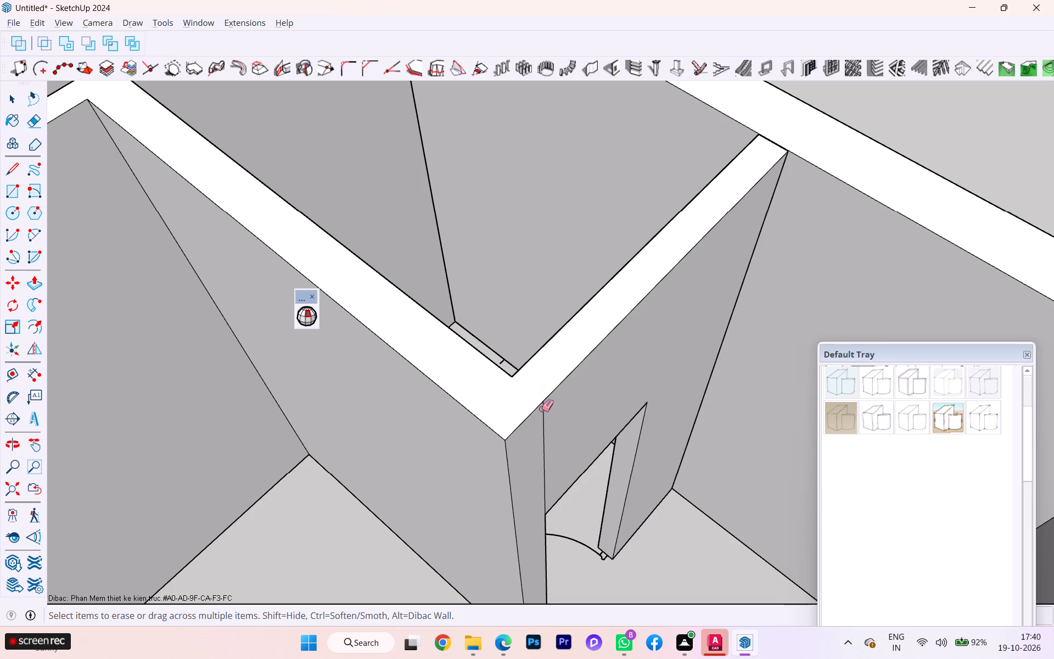
left_click(541, 409)
left_click(545, 412)
Erase the vertical stair tread lines running up the staircase side of the partition wall.
scroll(551, 349, "down", 5)
scroll(541, 306, "up", 4)
scroll(541, 306, "down", 1)
scroll(542, 305, "up", 3)
scroll(542, 305, "down", 1)
scroll(594, 287, "down", 2)
scroll(594, 287, "up", 1)
scroll(594, 287, "down", 1)
scroll(594, 287, "up", 3)
scroll(594, 287, "down", 2)
scroll(594, 287, "up", 3)
scroll(594, 287, "down", 3)
scroll(594, 287, "up", 3)
scroll(594, 287, "down", 6)
scroll(594, 287, "up", 1)
scroll(594, 287, "down", 13)
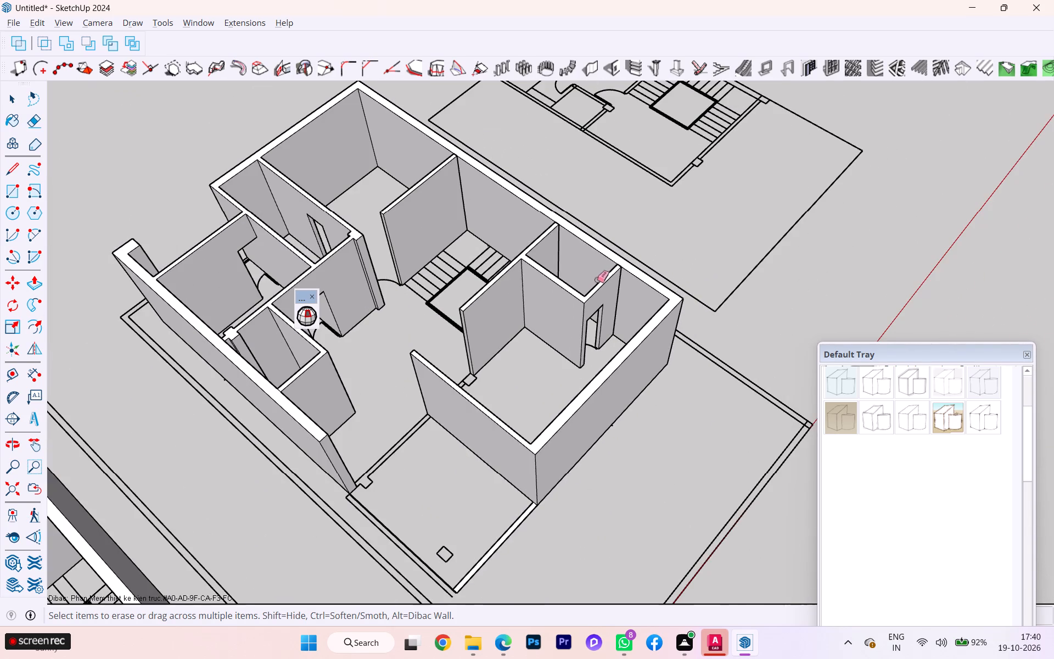
scroll(487, 293, "down", 1)
middle_click_drag(487, 293, 864, 304)
scroll(860, 308, "up", 1)
scroll(653, 354, "down", 1)
middle_click_drag(613, 356, 681, 331)
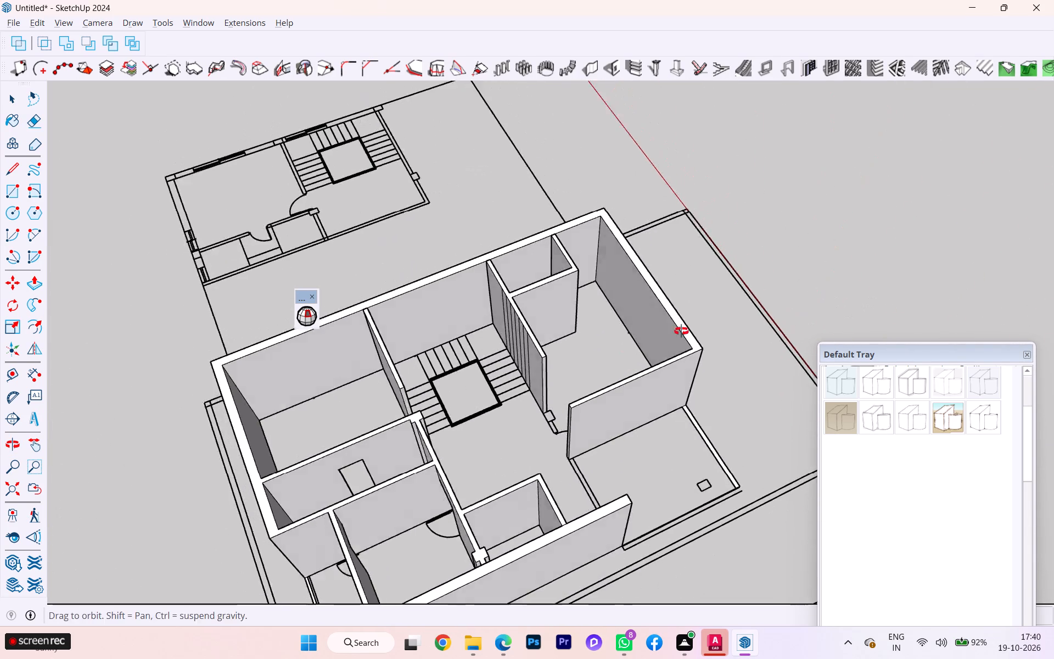
middle_click_drag(681, 331, 693, 329)
scroll(581, 390, "up", 2)
scroll(581, 391, "down", 3)
scroll(581, 391, "up", 8)
scroll(576, 397, "down", 3)
scroll(576, 398, "up", 7)
scroll(568, 419, "down", 2)
scroll(568, 419, "up", 1)
scroll(562, 412, "down", 3)
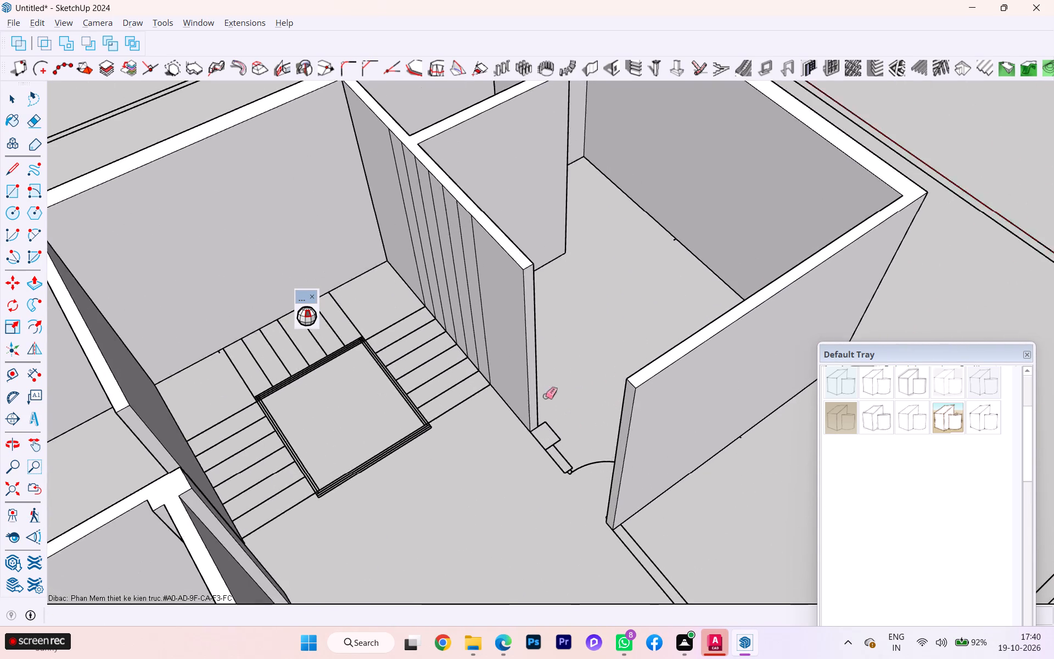
scroll(545, 396, "down", 2)
middle_click_drag(532, 368, 632, 362)
left_click_drag(441, 298, 462, 301)
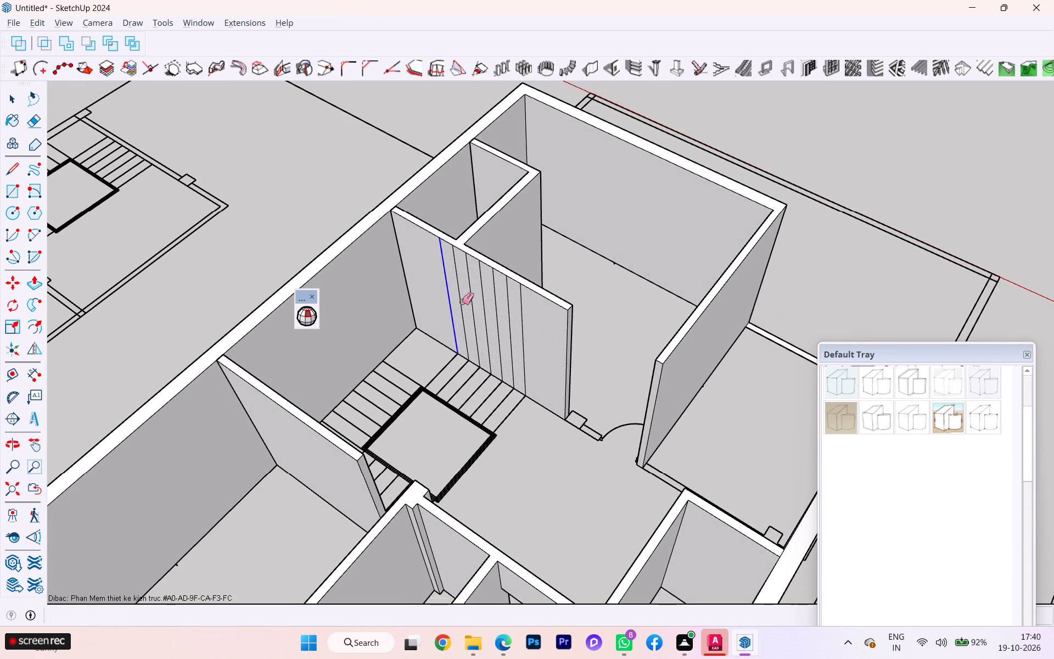
left_click_drag(462, 301, 522, 320)
Draw rectangles over the column and the adjoining short wall strip between the staircase wall's end and the front-room door.
scroll(518, 331, "down", 2)
middle_click_drag(512, 338, 486, 348)
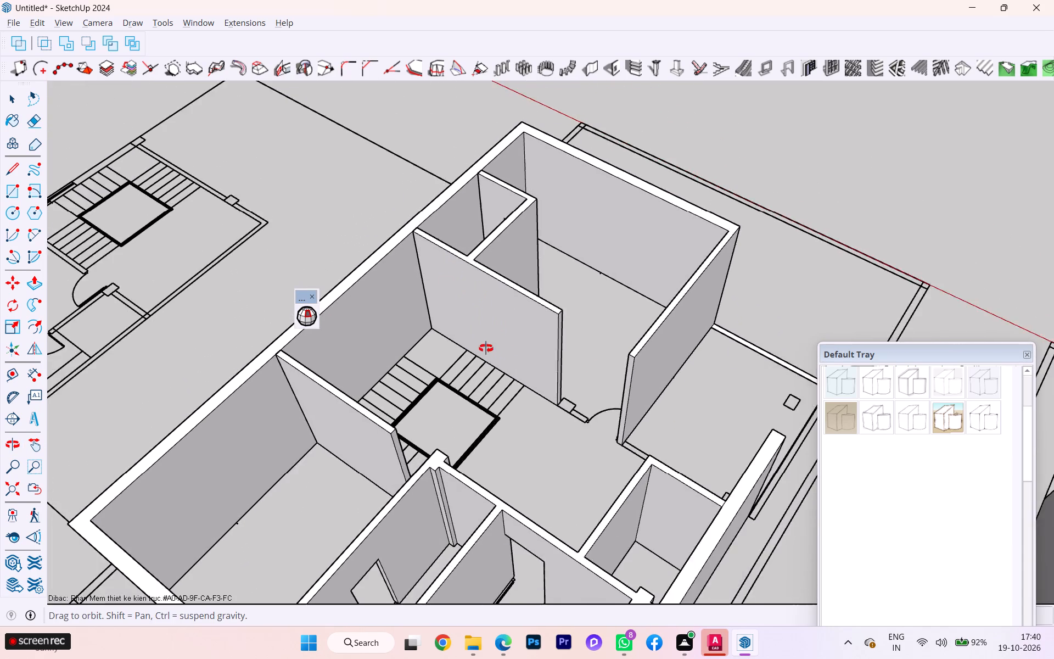
middle_click_drag(486, 348, 569, 344)
scroll(592, 353, "up", 3)
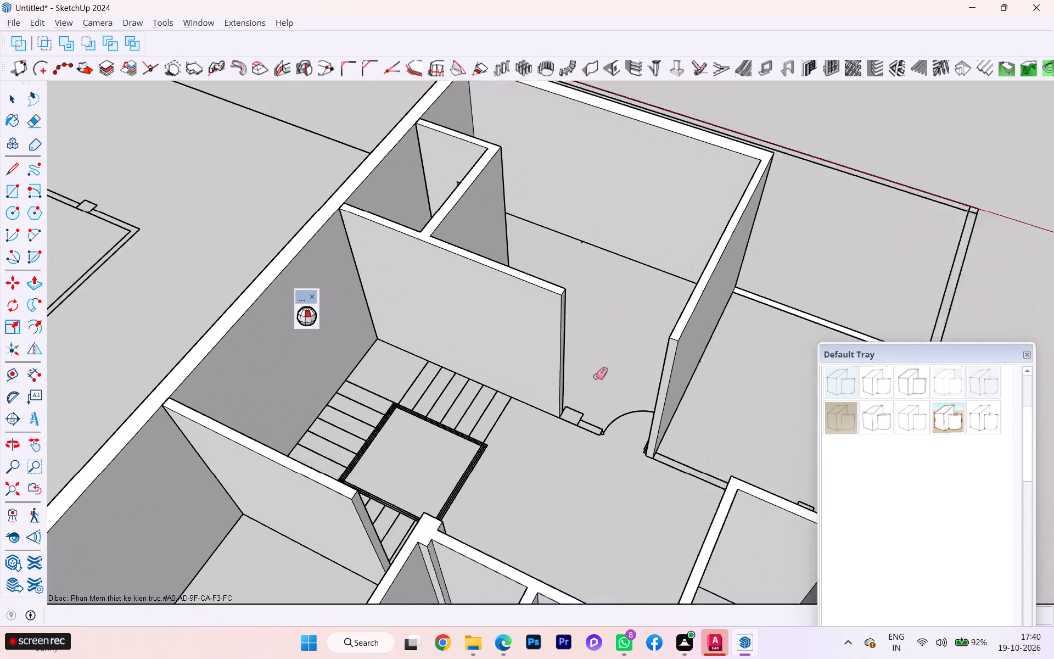
scroll(596, 376, "up", 8)
scroll(590, 415, "down", 1)
scroll(590, 415, "up", 2)
key("space")
scroll(590, 415, "up", 6)
scroll(635, 448, "down", 1)
middle_click_drag(649, 450, 672, 449)
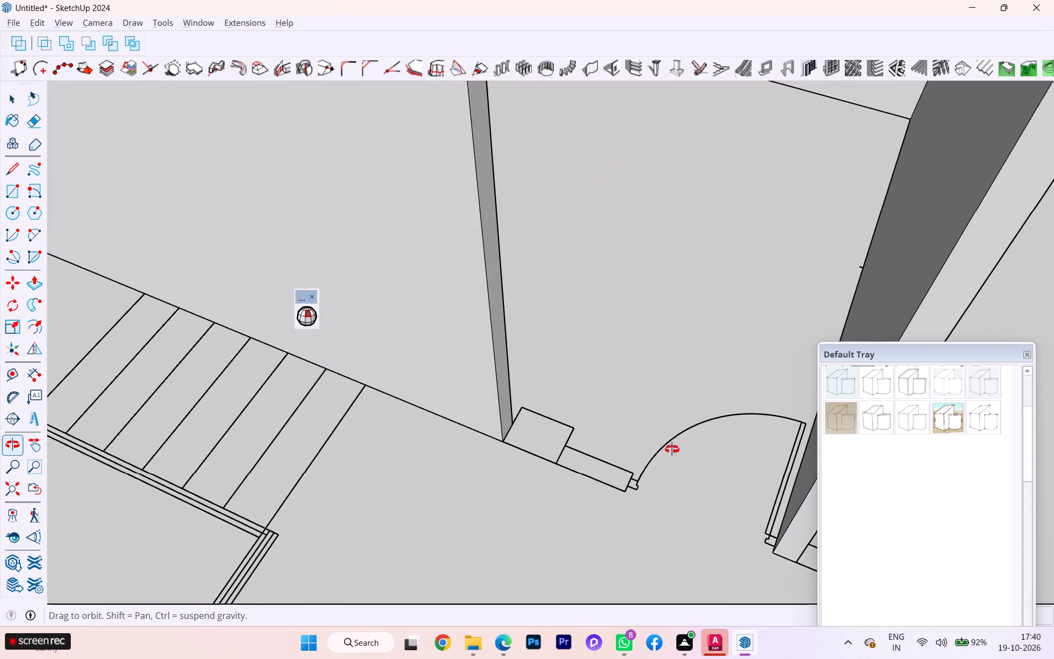
middle_click_drag(672, 449, 697, 449)
scroll(699, 448, "up", 3)
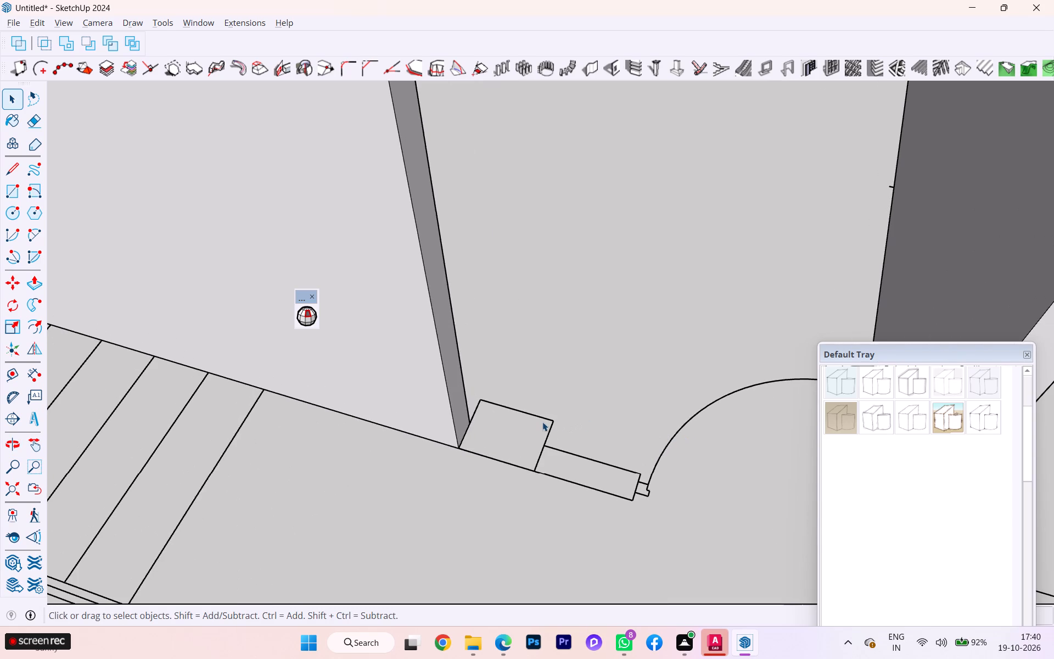
key("r")
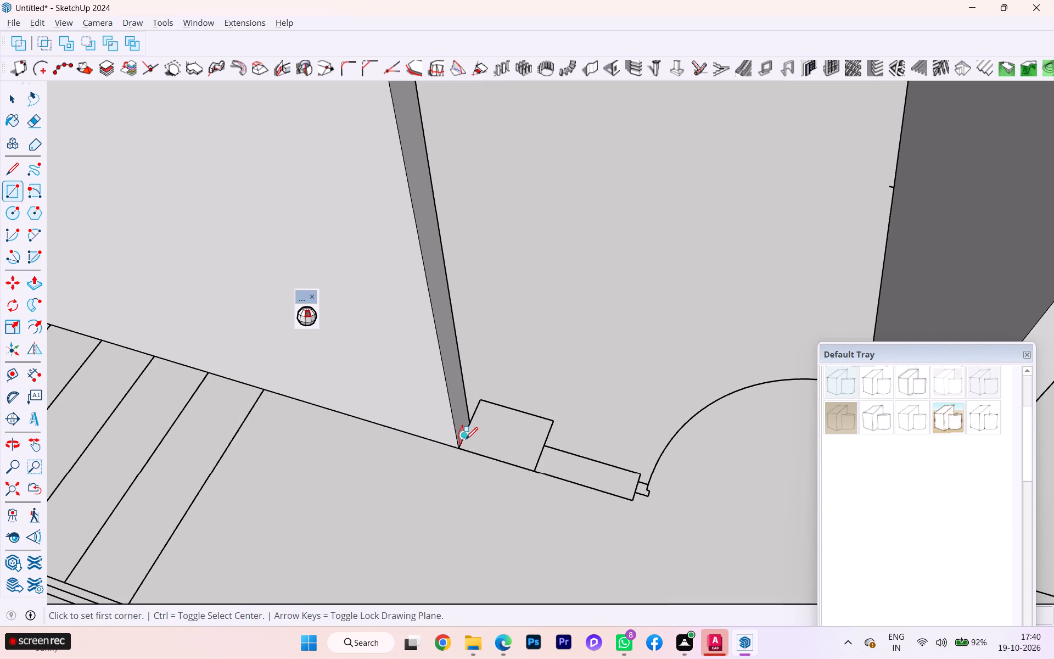
left_click(462, 445)
left_click(555, 425)
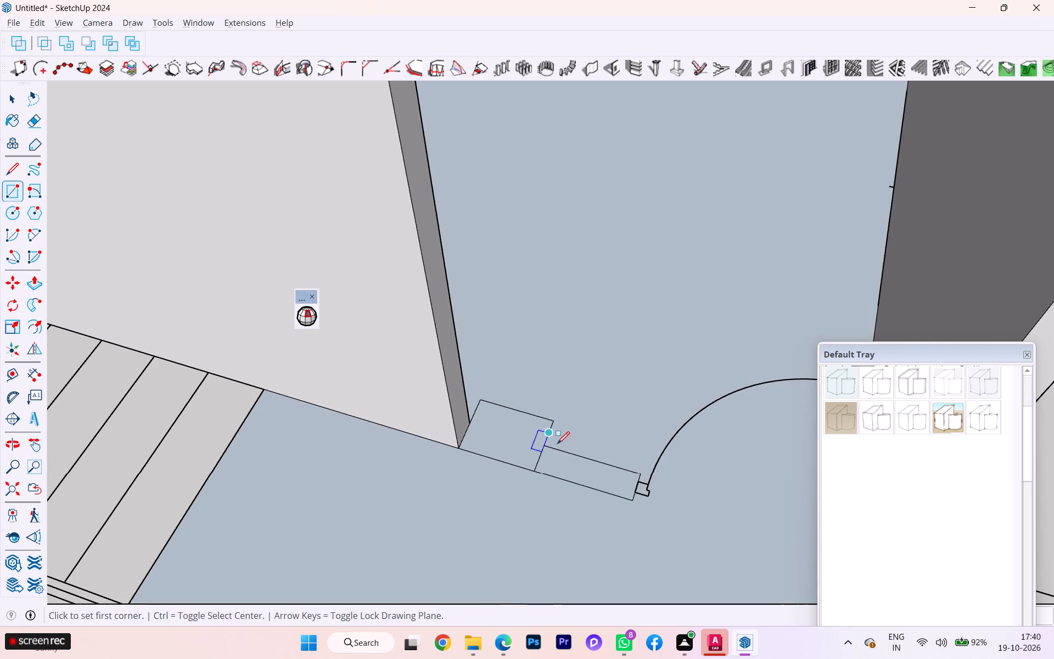
left_click(537, 467)
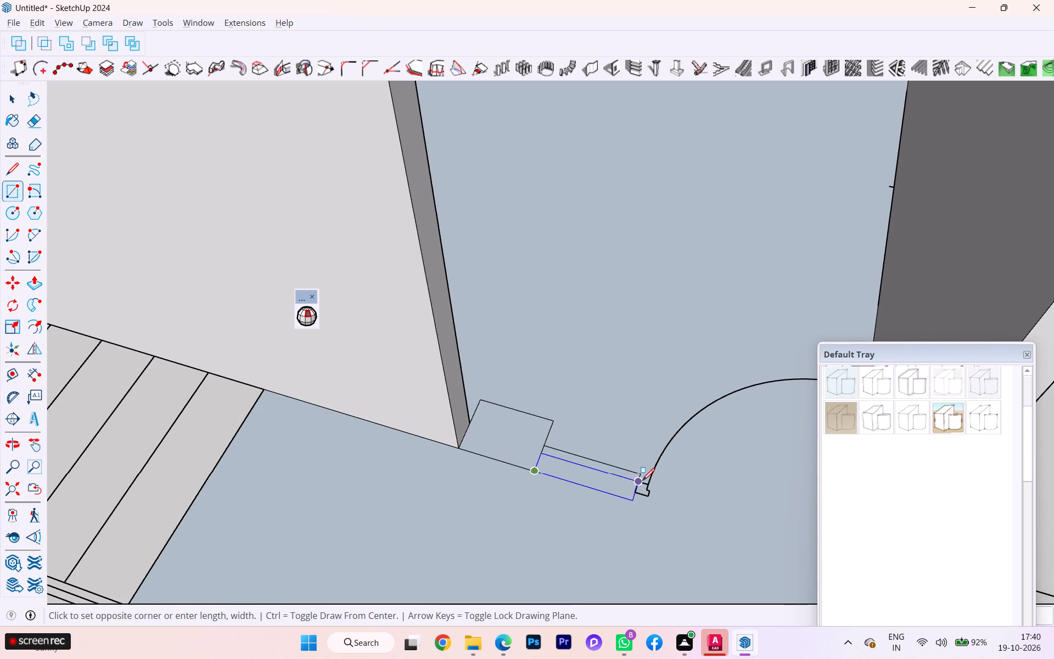
left_click(640, 474)
Delete the large floor face surrounding the column and wall strip footprints.
key("space")
left_click(513, 472)
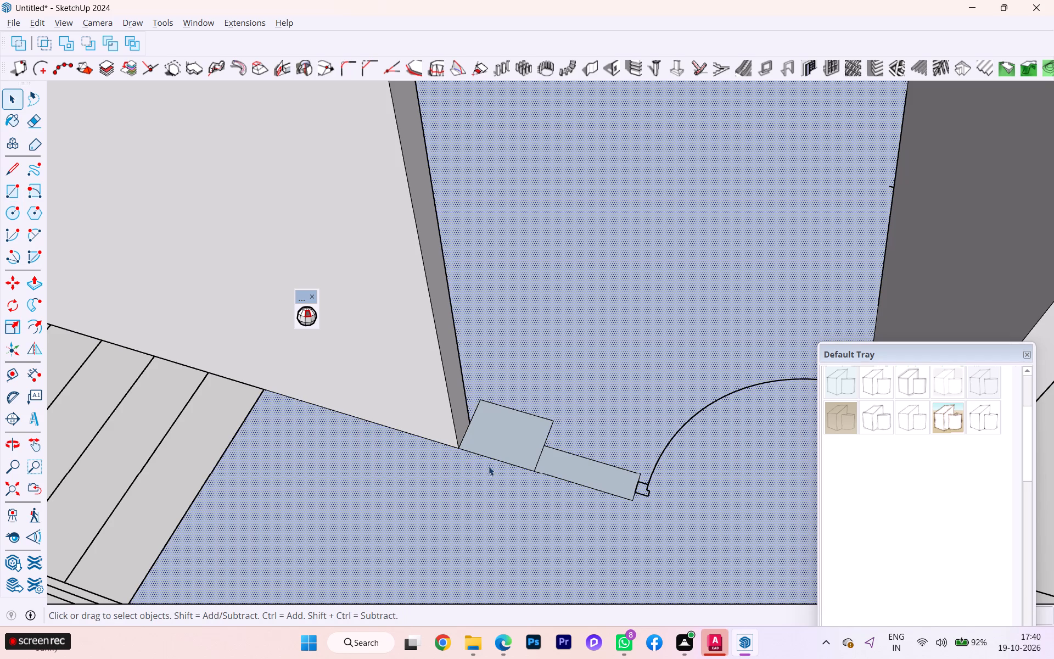
key("Delete")
Reverse the faces of the column footprint and the adjoining wall strip footprint.
left_click(501, 438)
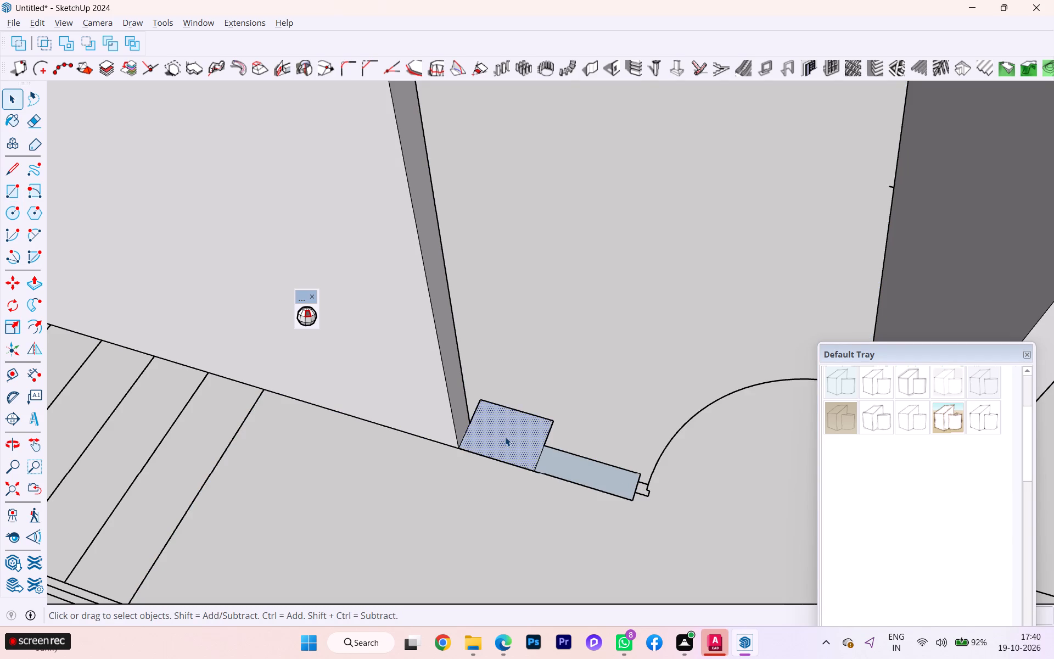
right_click(505, 437)
left_click(570, 188)
left_click(554, 464)
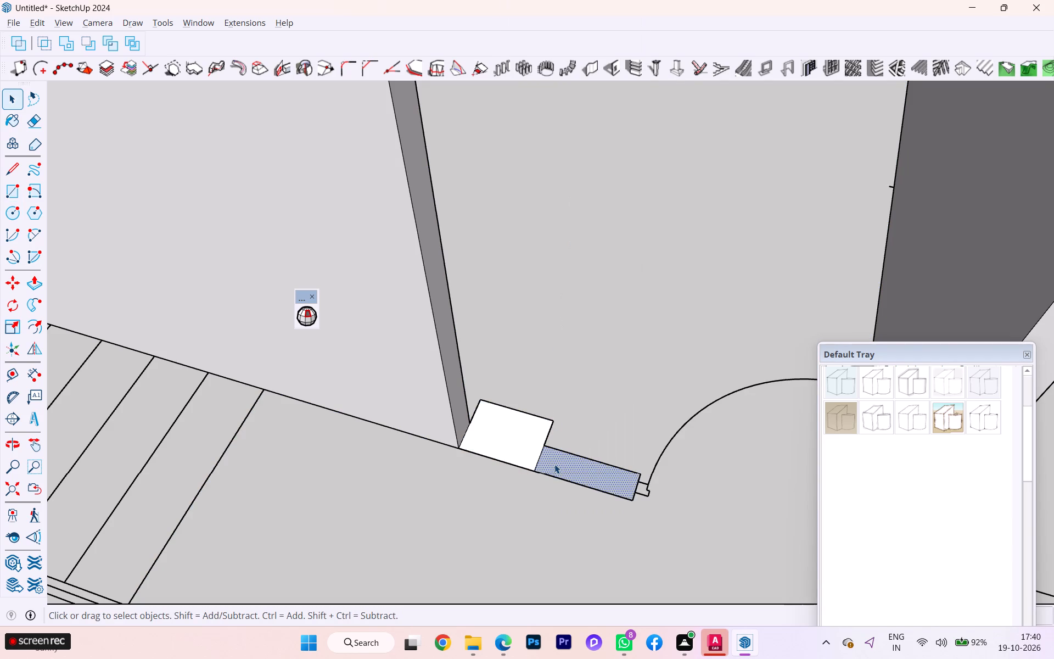
right_click(554, 464)
left_click(616, 185)
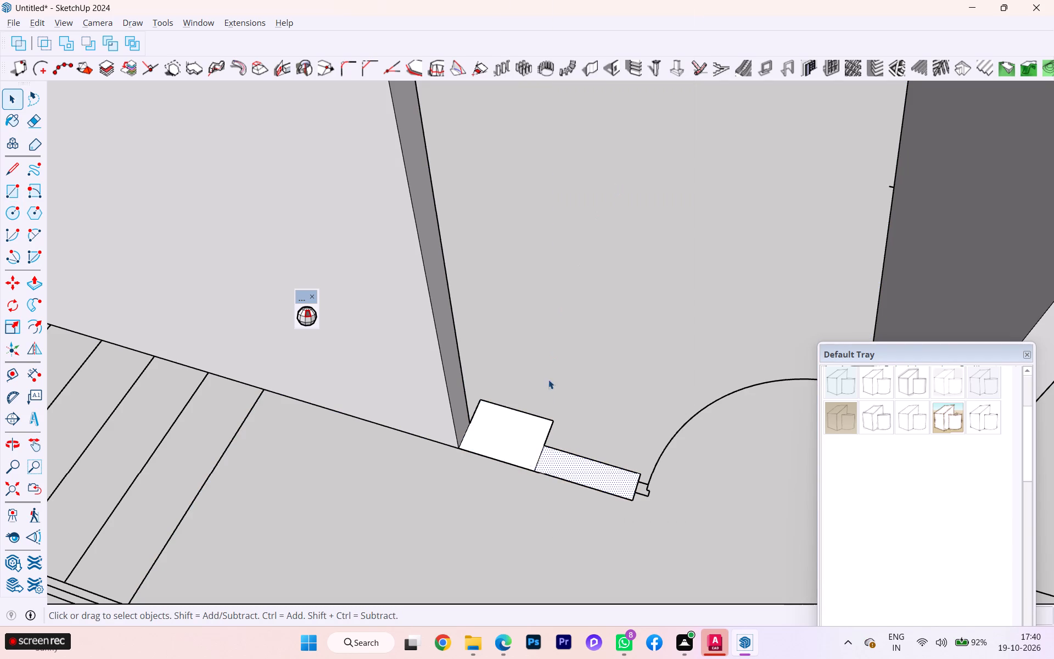
Erase the dividing line between the column footprint and the wall strip footprint.
key("e")
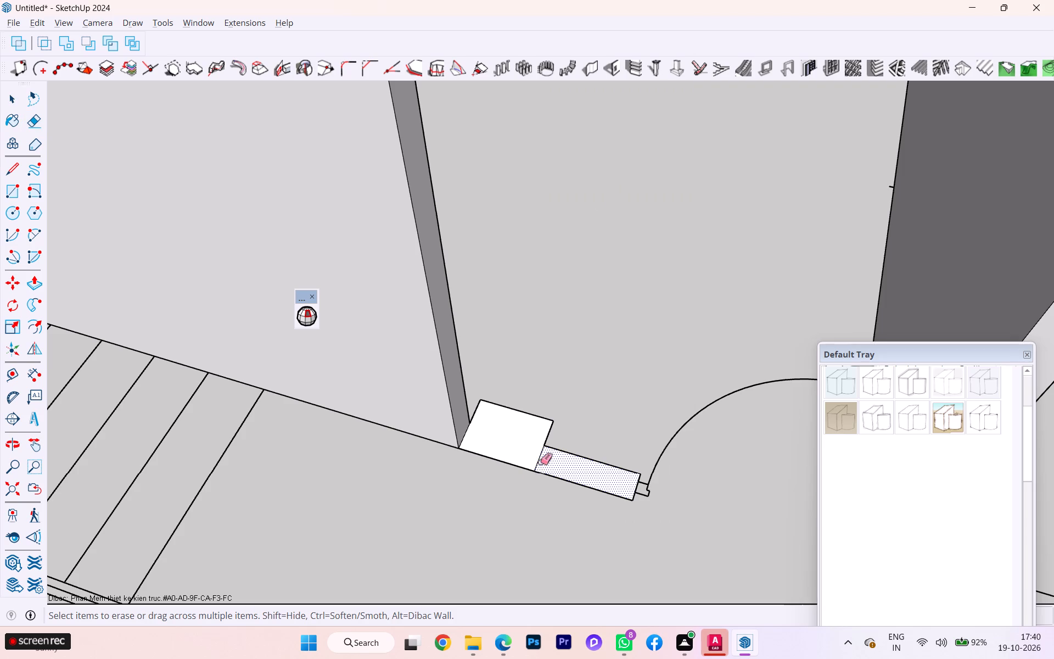
left_click(540, 457)
key("space")
Push/Pull the joined column and wall strip footprint up to the top of the staircase wall.
type("p")
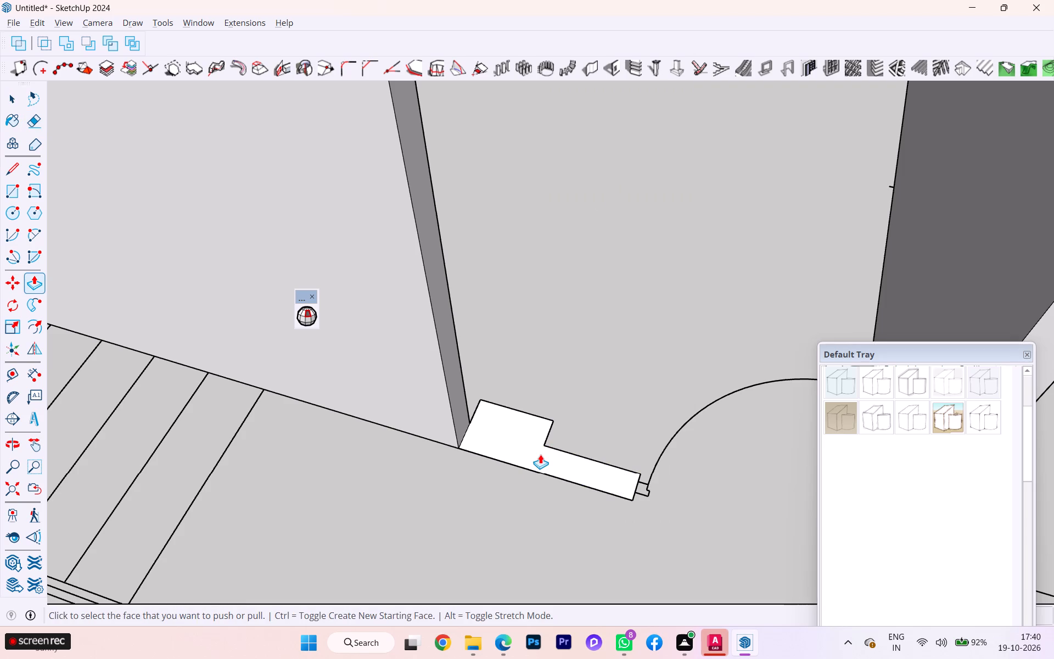
left_click(540, 454)
scroll(485, 293, "down", 2)
scroll(485, 293, "up", 2)
scroll(485, 293, "down", 5)
scroll(485, 293, "up", 2)
scroll(485, 293, "down", 6)
scroll(485, 289, "up", 2)
scroll(485, 289, "down", 4)
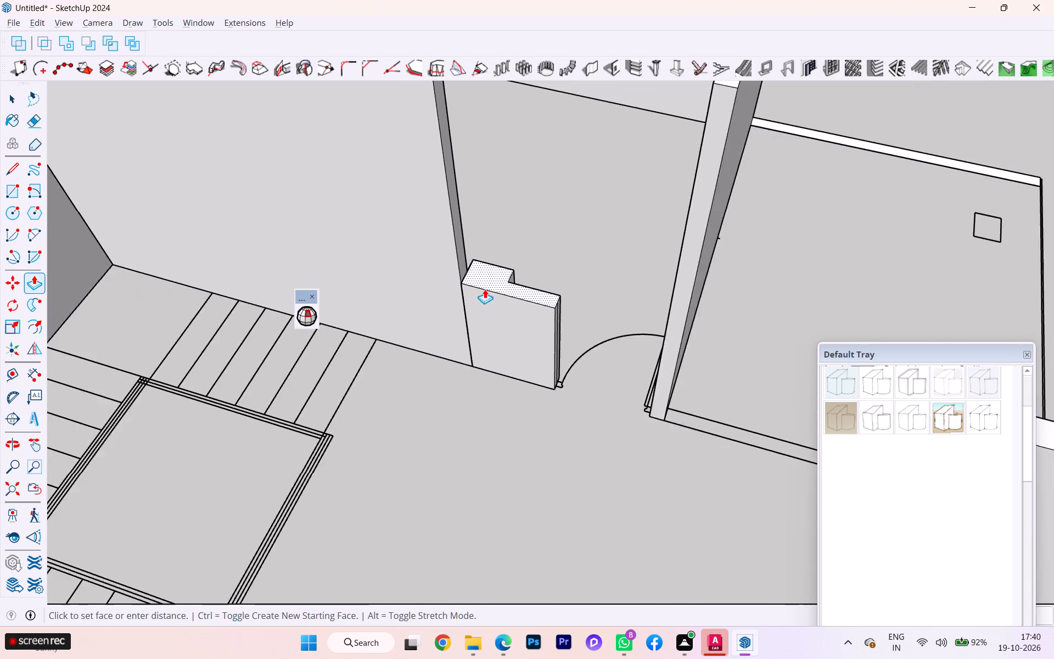
scroll(485, 289, "down", 3)
scroll(485, 289, "up", 3)
scroll(485, 289, "down", 2)
left_click(446, 143)
scroll(457, 184, "up", 1)
scroll(457, 184, "down", 2)
scroll(457, 184, "up", 4)
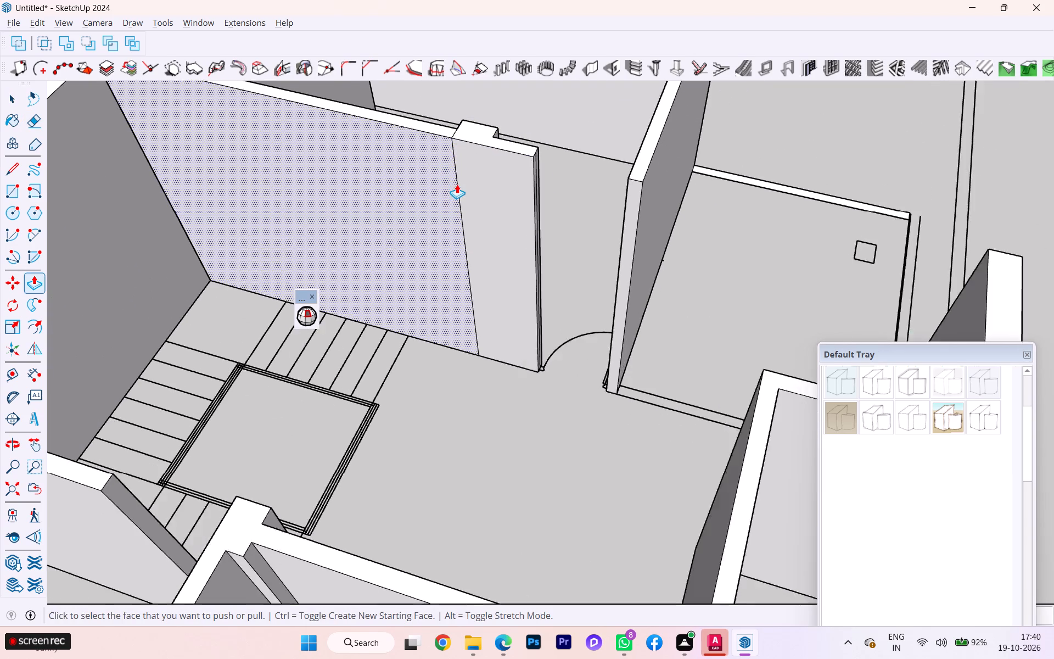
Erase the seams on the side and top where the staircase wall meets the new column section.
key("space")
key("e")
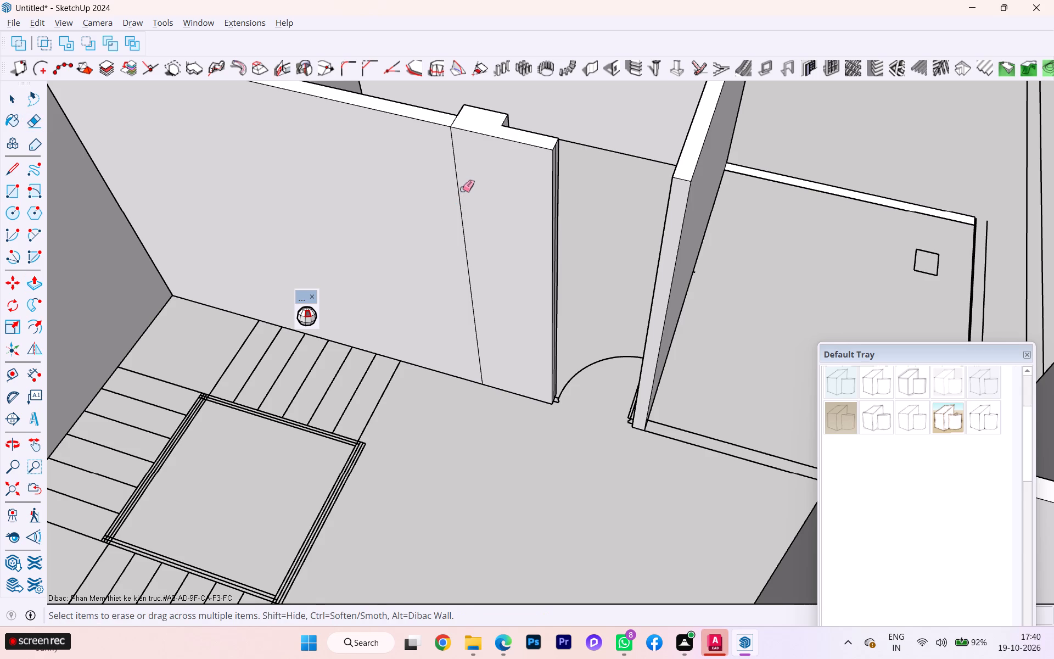
left_click(462, 188)
left_click(457, 182)
left_click(454, 119)
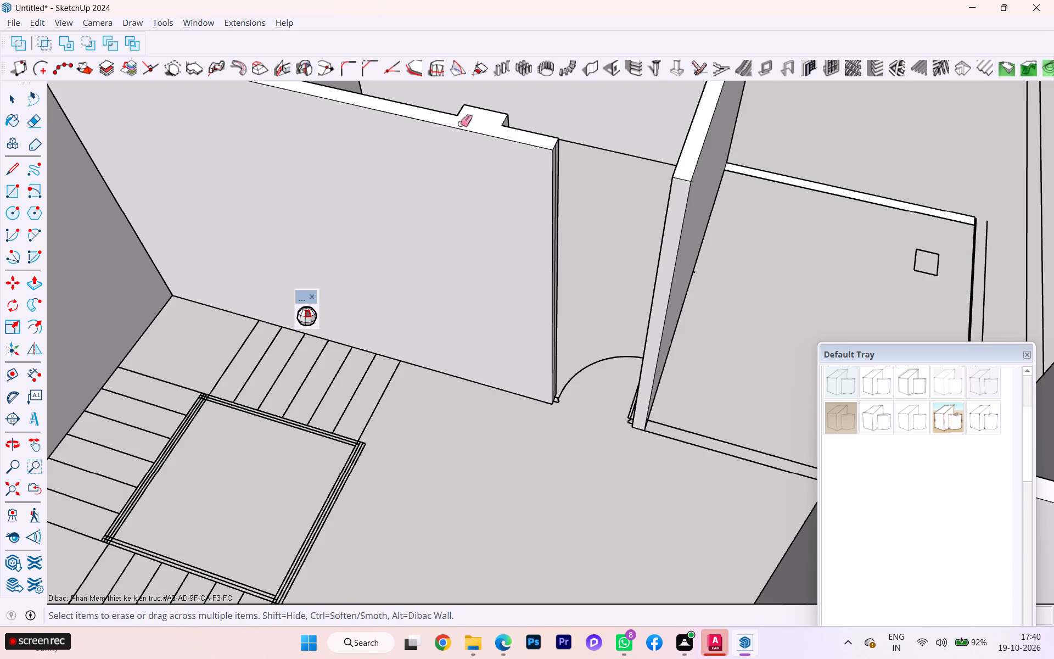
Erase the vertical seam line on the wall's narrow end face beside the front-room door opening.
scroll(481, 137, "down", 2)
middle_click(507, 144)
scroll(548, 150, "down", 1)
scroll(548, 150, "up", 1)
scroll(548, 150, "down", 2)
scroll(552, 150, "up", 3)
scroll(550, 158, "down", 2)
scroll(548, 158, "up", 1)
scroll(548, 158, "down", 1)
scroll(548, 158, "up", 5)
scroll(548, 159, "down", 1)
scroll(548, 159, "up", 6)
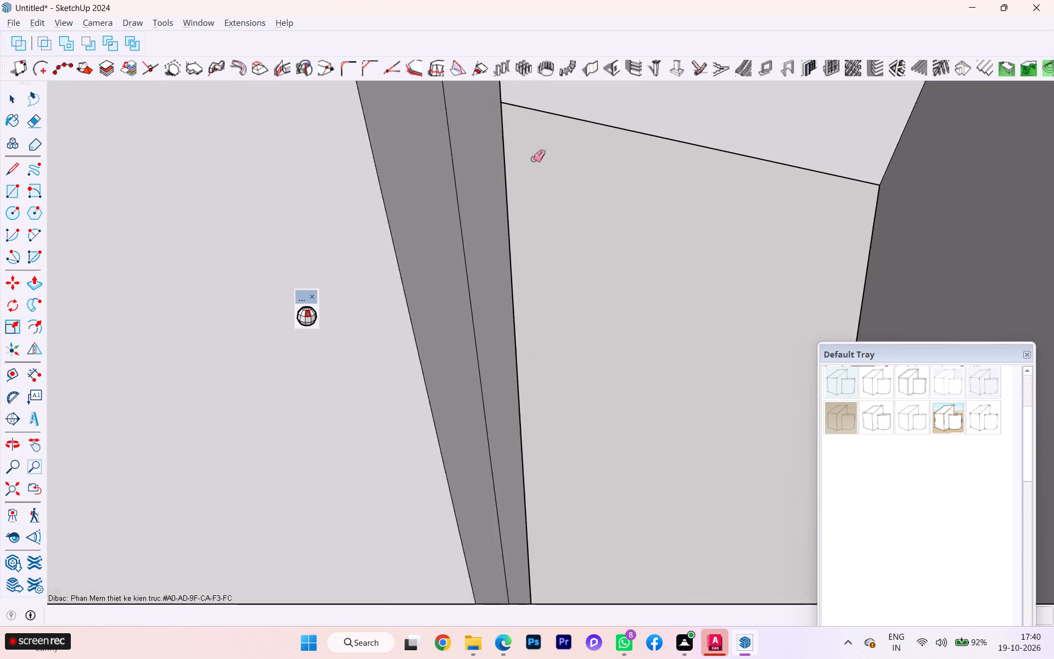
scroll(533, 159, "up", 1)
scroll(456, 177, "up", 1)
scroll(456, 177, "down", 2)
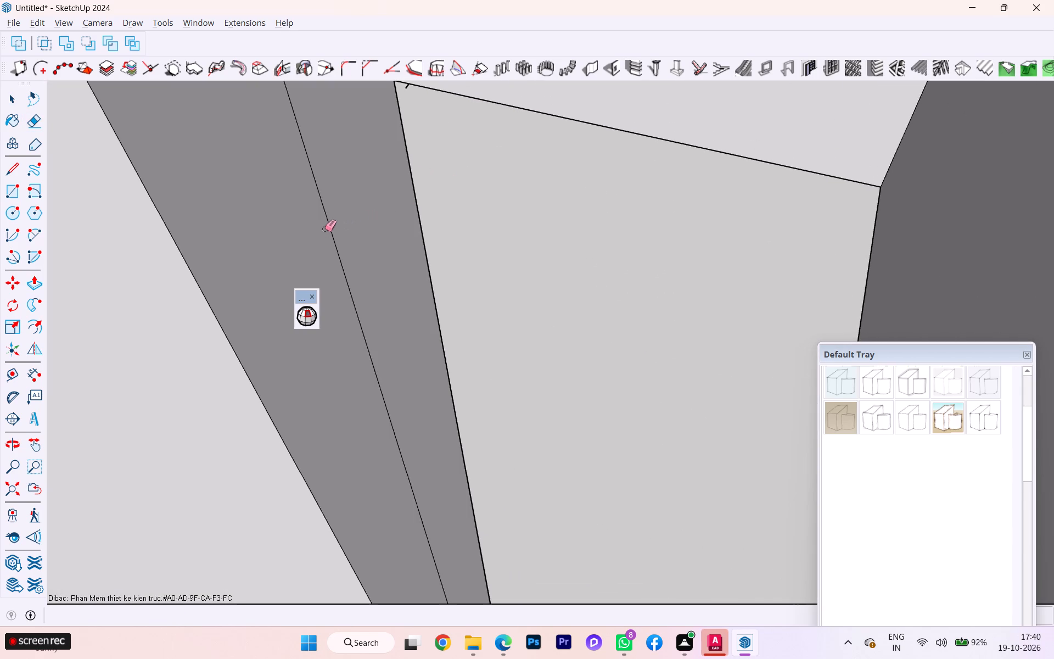
left_click(328, 222)
scroll(391, 181, "down", 5)
scroll(393, 180, "up", 2)
scroll(393, 180, "down", 1)
scroll(460, 193, "down", 1)
scroll(460, 194, "up", 3)
scroll(460, 194, "down", 11)
scroll(529, 202, "up", 1)
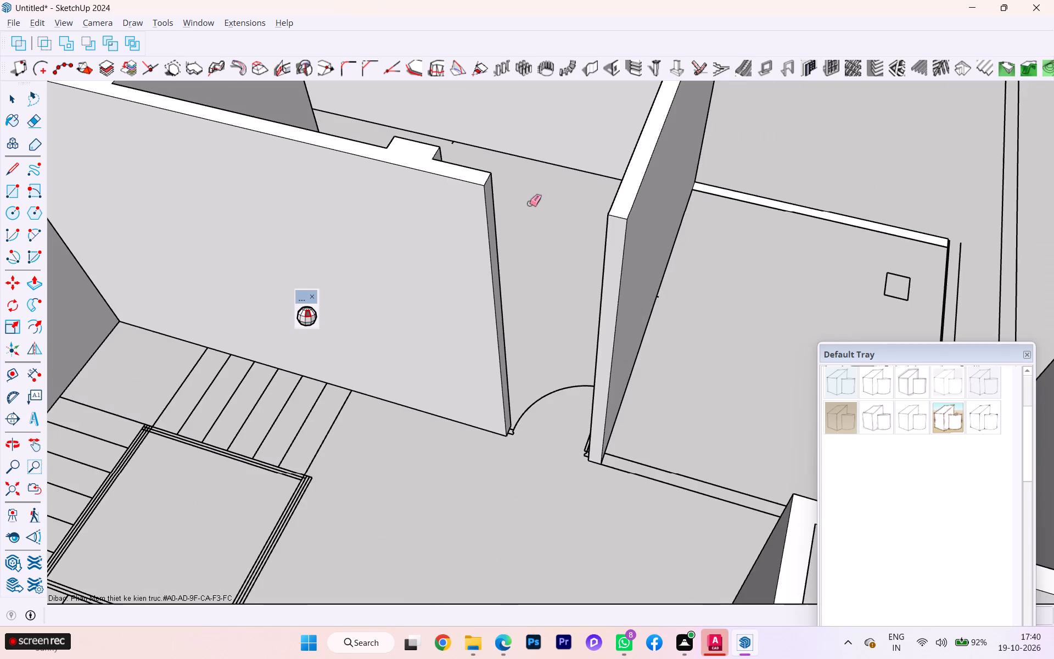
Examine the walls, columns and door openings around the staircase for leftover seams from several angles.
middle_click_drag(512, 212, 0, 242)
scroll(663, 184, "down", 1)
middle_click_drag(648, 189, 342, 219)
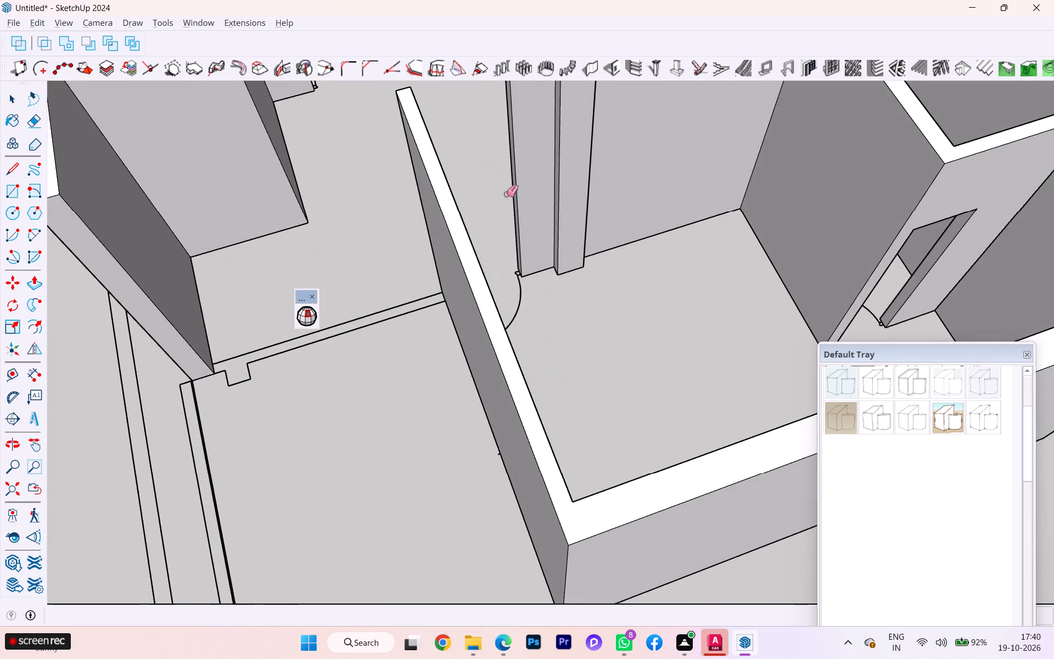
scroll(616, 166, "down", 3)
scroll(616, 166, "up", 1)
scroll(616, 166, "down", 1)
scroll(616, 166, "up", 2)
scroll(606, 166, "down", 1)
scroll(606, 166, "up", 9)
scroll(576, 172, "down", 2)
scroll(576, 172, "up", 1)
scroll(576, 172, "down", 1)
scroll(576, 172, "up", 6)
scroll(647, 170, "down", 1)
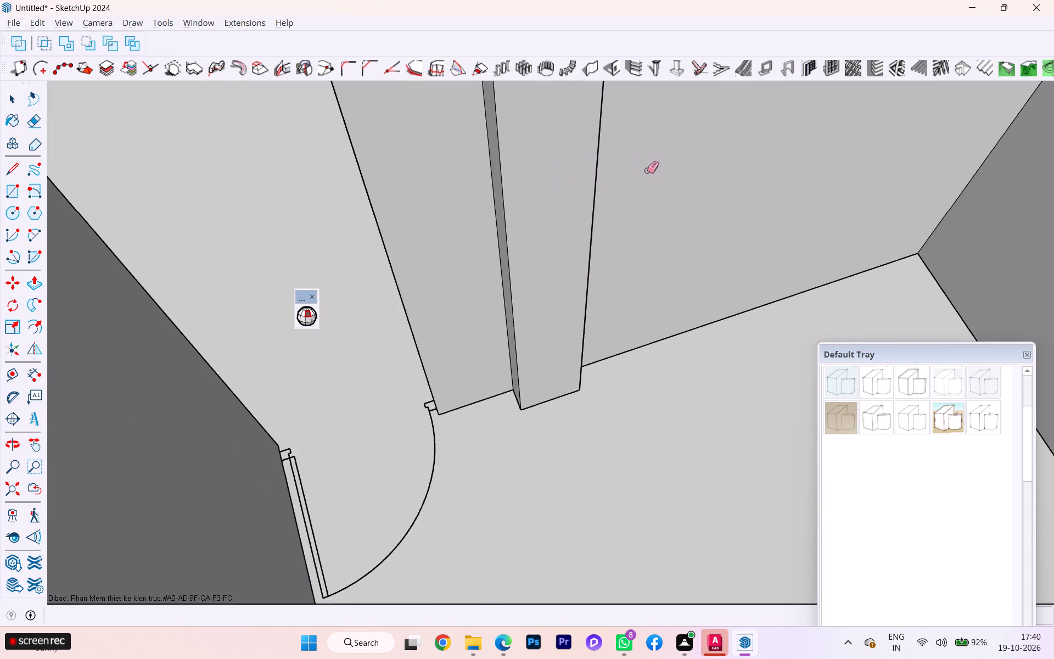
middle_click_drag(601, 177, 854, 202)
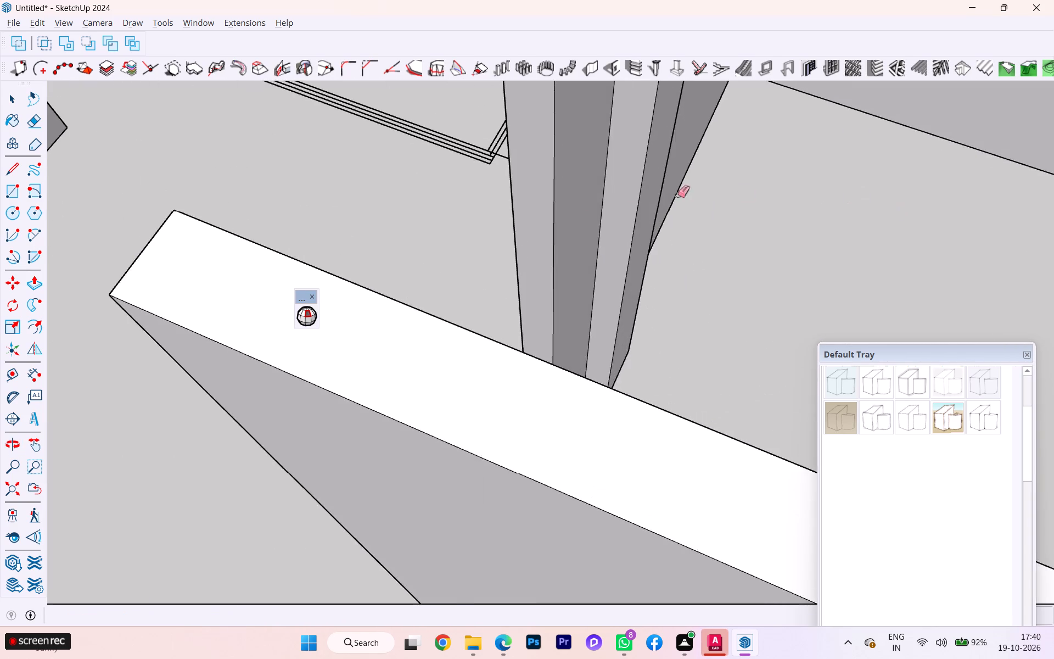
scroll(604, 200, "down", 2)
scroll(585, 204, "up", 3)
scroll(442, 344, "down", 1)
scroll(438, 350, "up", 5)
scroll(435, 354, "down", 4)
scroll(442, 348, "up", 1)
scroll(442, 348, "down", 3)
scroll(442, 348, "up", 2)
scroll(442, 348, "down", 3)
scroll(442, 348, "up", 1)
scroll(428, 352, "down", 4)
middle_click_drag(431, 352, 494, 362)
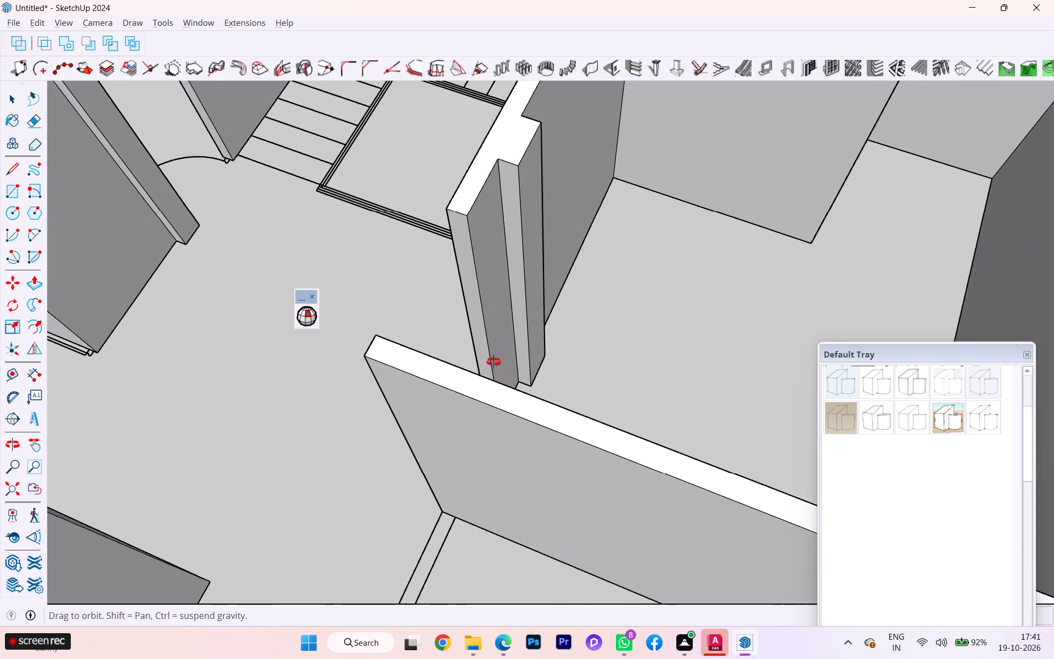
middle_click_drag(494, 362, 871, 352)
Copy the top edge of the staircase wall's end face 3' down to mark the lintel beside the stair-side door opening.
key("space")
scroll(673, 284, "up", 1)
scroll(672, 283, "down", 1)
scroll(672, 282, "up", 2)
scroll(659, 242, "down", 1)
middle_click_drag(659, 241, 629, 225)
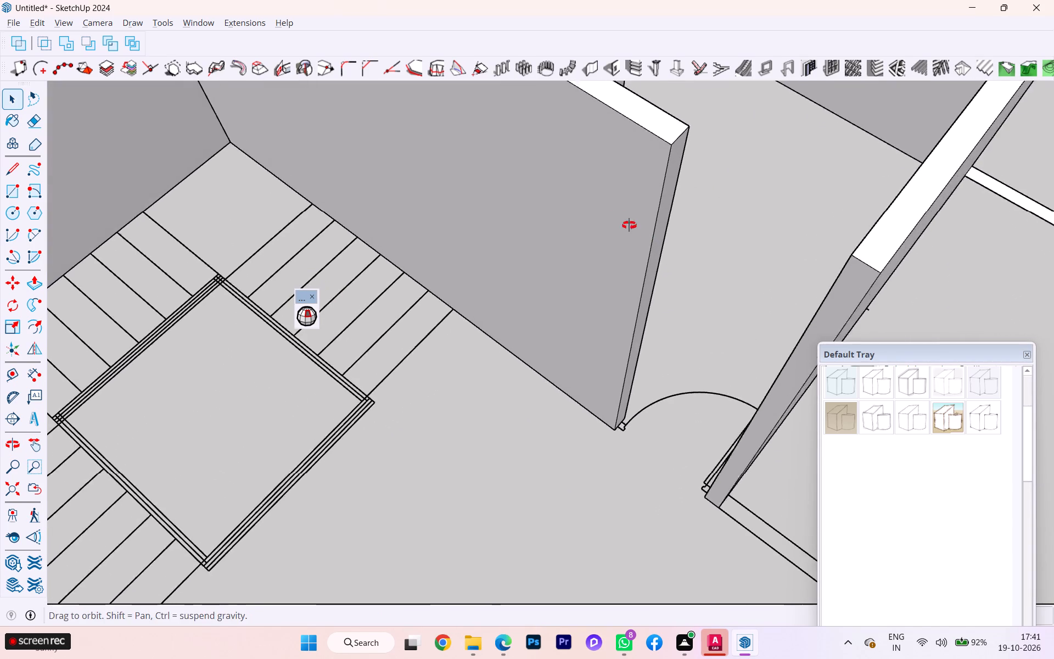
middle_click_drag(629, 225, 601, 180)
scroll(671, 122, "down", 1)
scroll(672, 120, "up", 2)
scroll(670, 125, "down", 2)
scroll(653, 141, "up", 2)
scroll(647, 148, "down", 6)
scroll(644, 110, "up", 2)
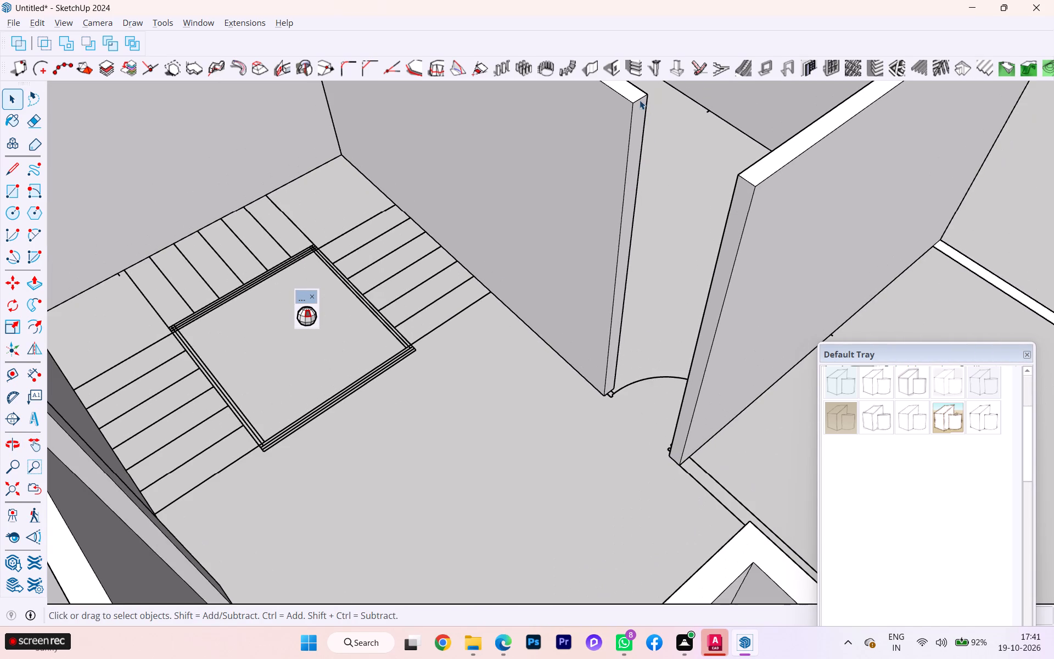
left_click(640, 100)
key("m")
key("Return")
scroll(633, 111, "up", 1)
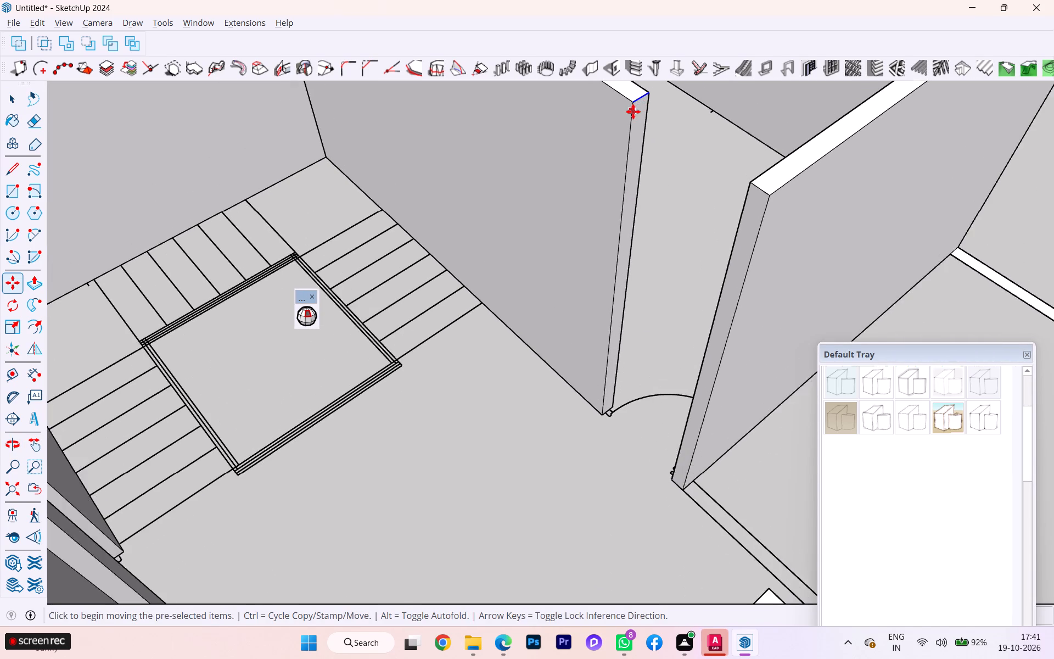
scroll(633, 111, "up", 1)
left_click(633, 103)
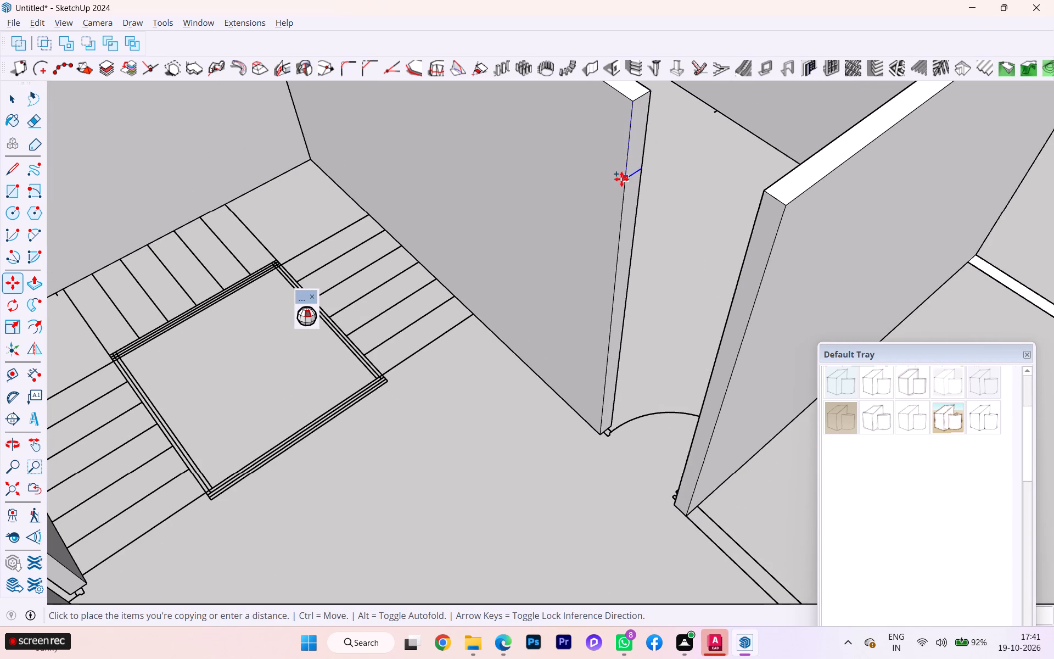
key("Up")
type("3'")
key("Return")
Push/Pull the upper part of the staircase wall's end face across the door opening to the facing wall.
key("p")
left_click(632, 171)
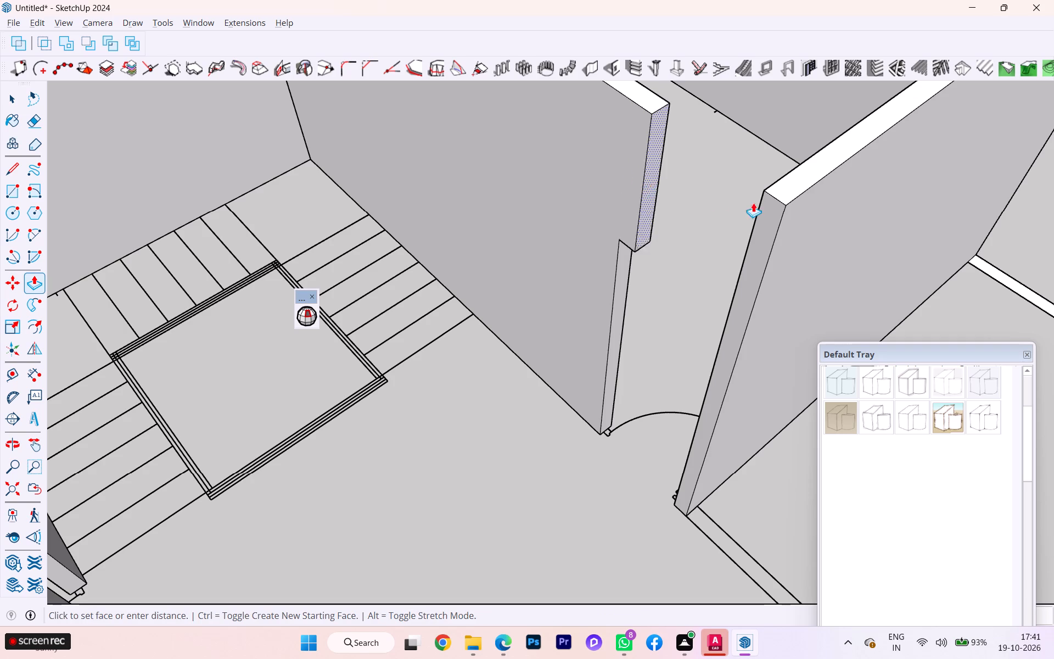
left_click(767, 189)
key("space")
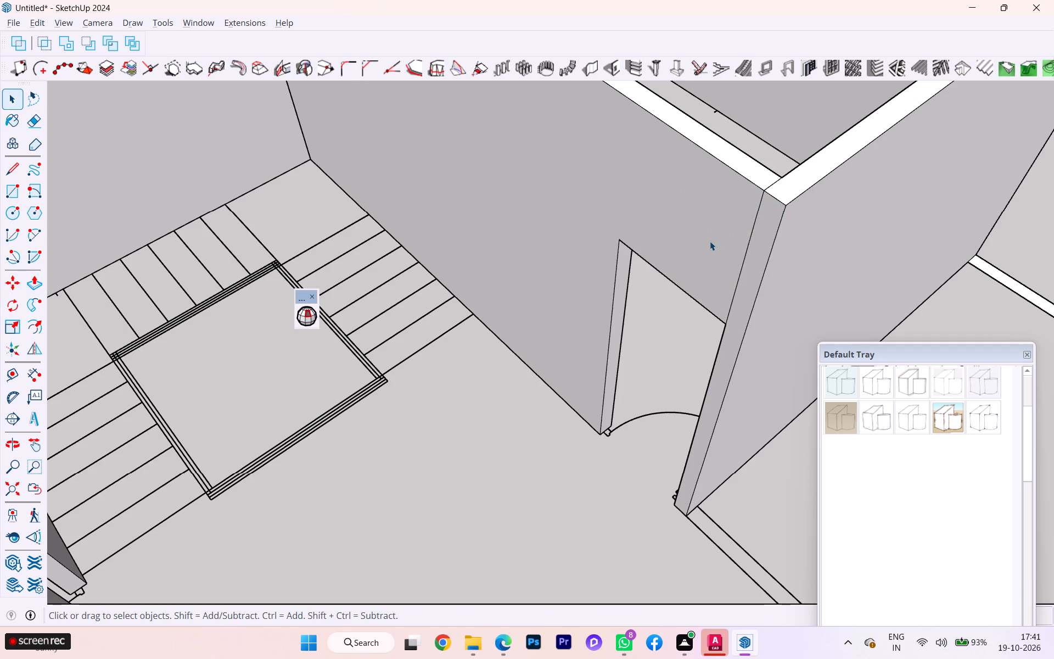
Erase the vertical seam and the top seam where the new lintel meets the facing wall.
key("e")
left_click(750, 236)
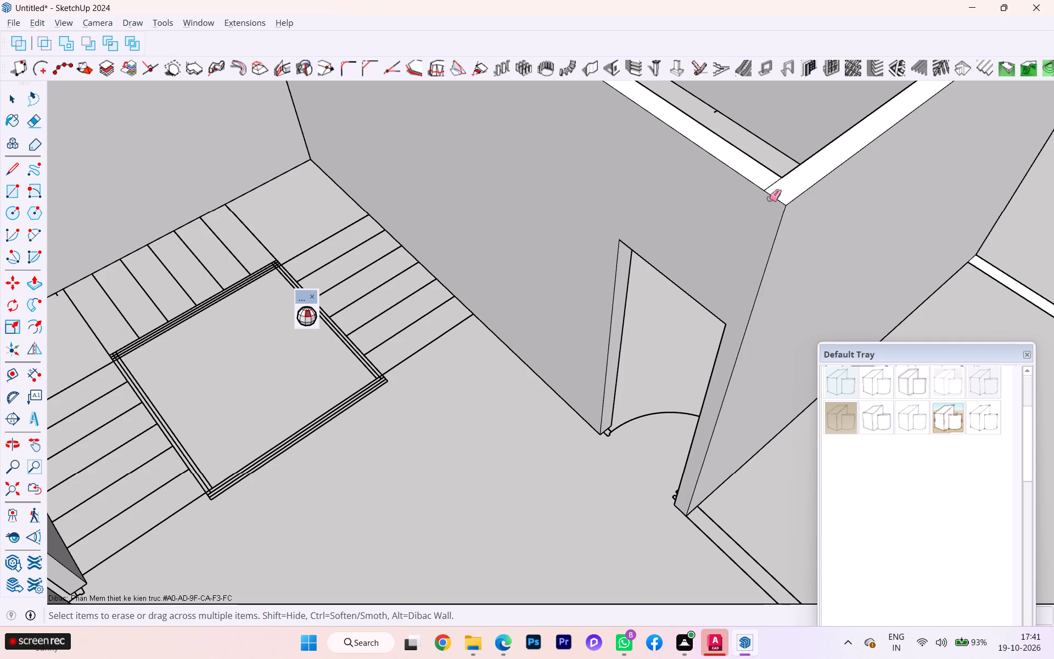
left_click(773, 185)
scroll(777, 202, "down", 2)
scroll(771, 211, "up", 3)
middle_click_drag(769, 213, 127, 249)
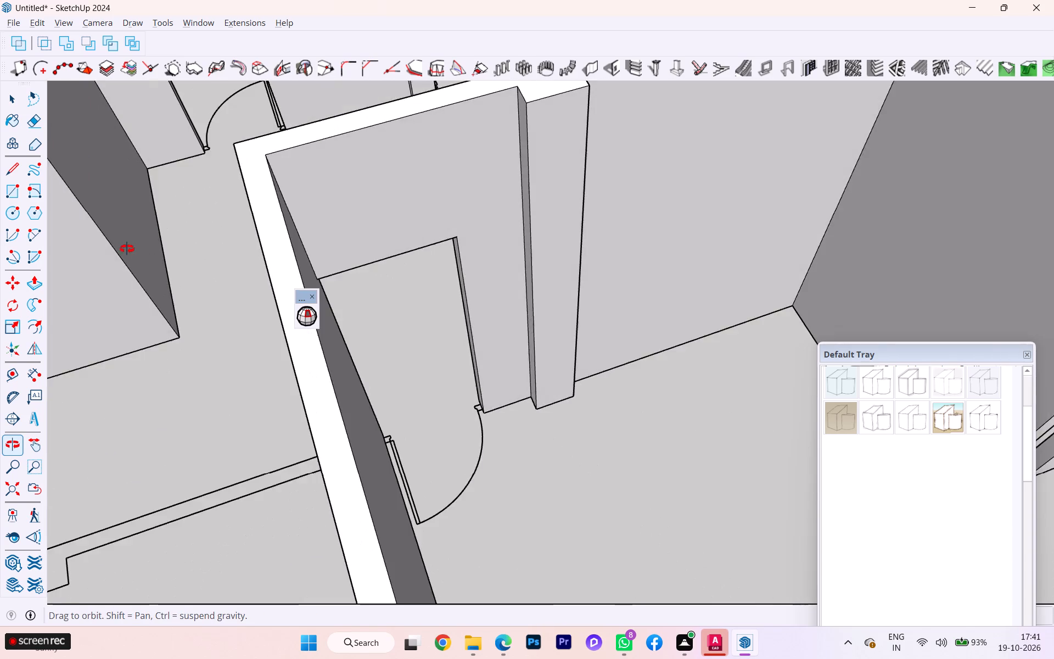
middle_click_drag(127, 249, 1053, 237)
key("space")
left_click(620, 387)
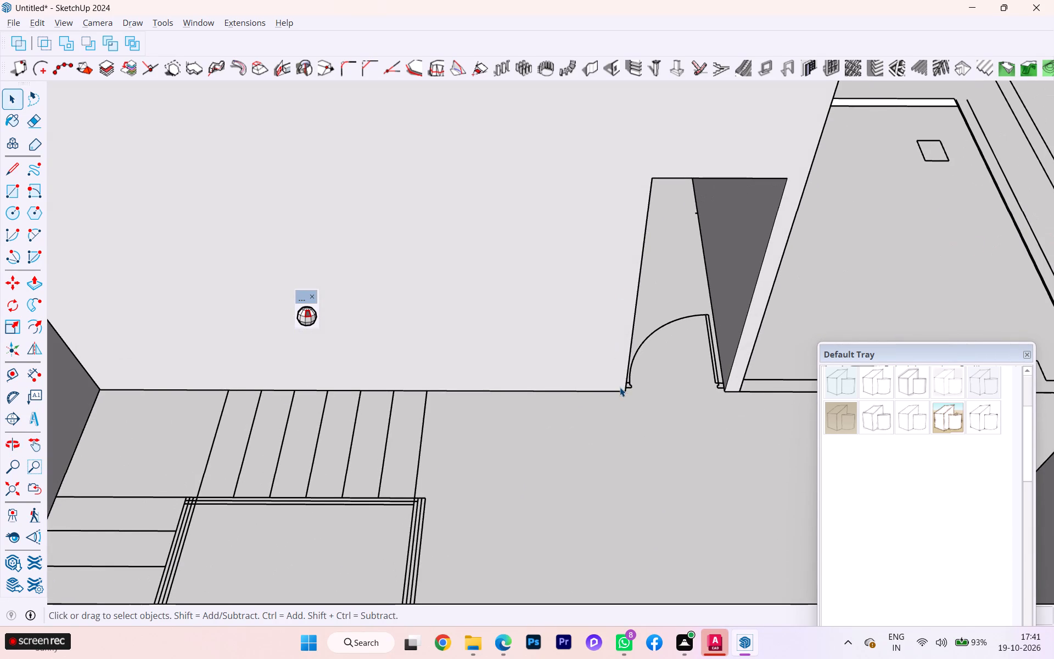
Copy the top end edge of the wall on the other side of the staircase 3' down its end face.
scroll(574, 287, "down", 10)
left_click(216, 247)
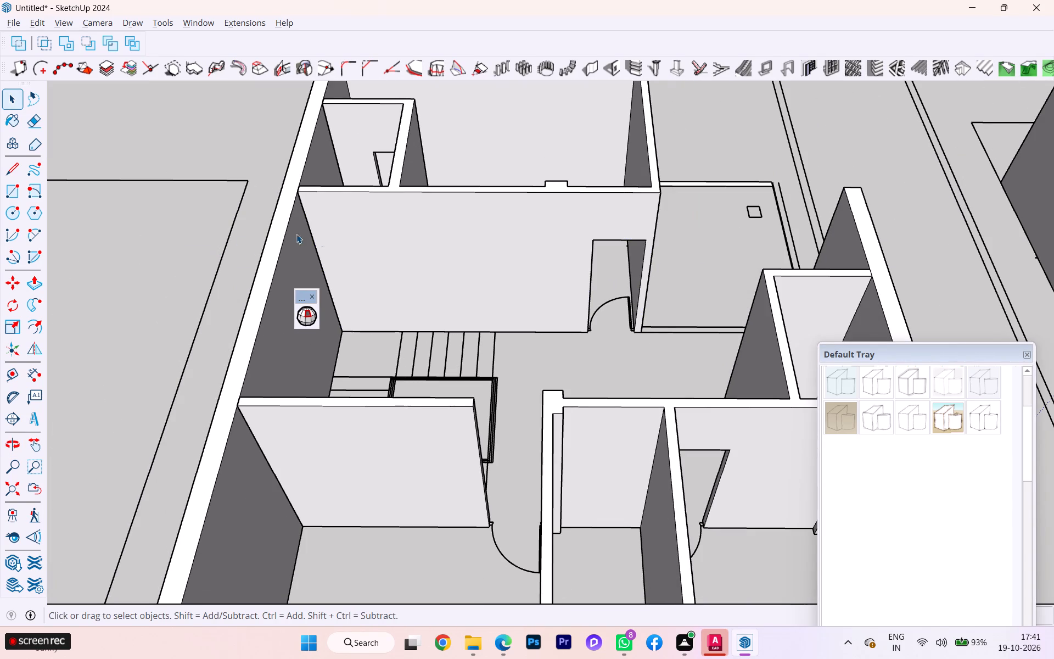
scroll(754, 214, "down", 1)
middle_click_drag(754, 228, 720, 242)
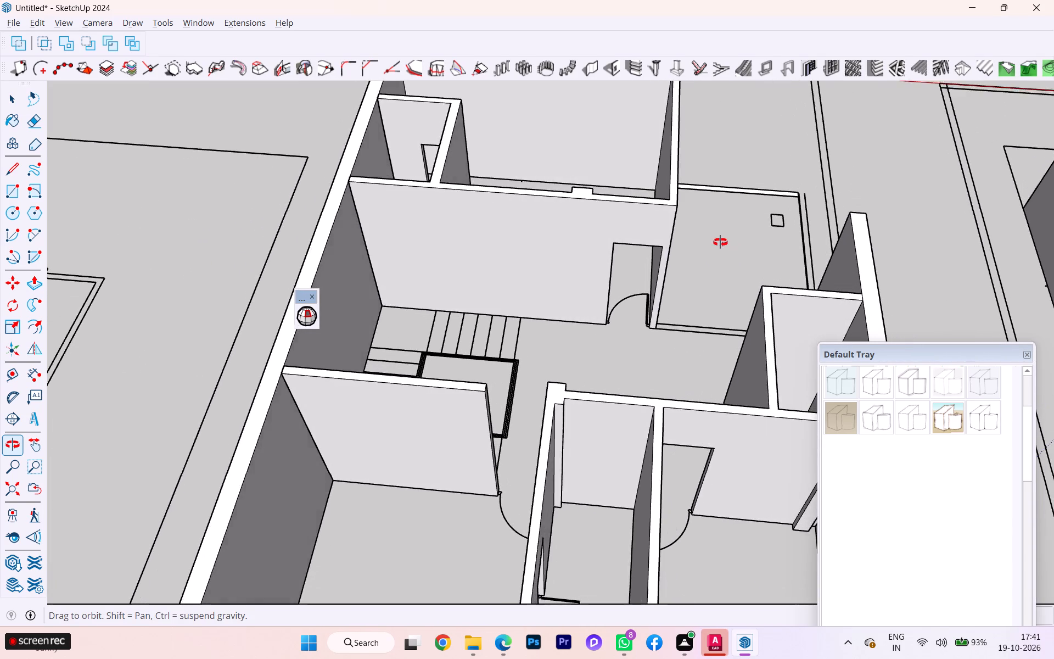
middle_click_drag(720, 242, 705, 224)
scroll(528, 277, "down", 2)
scroll(481, 421, "up", 5)
scroll(477, 426, "down", 1)
scroll(477, 426, "up", 1)
scroll(476, 426, "down", 1)
middle_click_drag(474, 428, 523, 408)
scroll(531, 389, "up", 2)
scroll(550, 349, "up", 3)
scroll(546, 340, "down", 1)
middle_click_drag(530, 342, 458, 336)
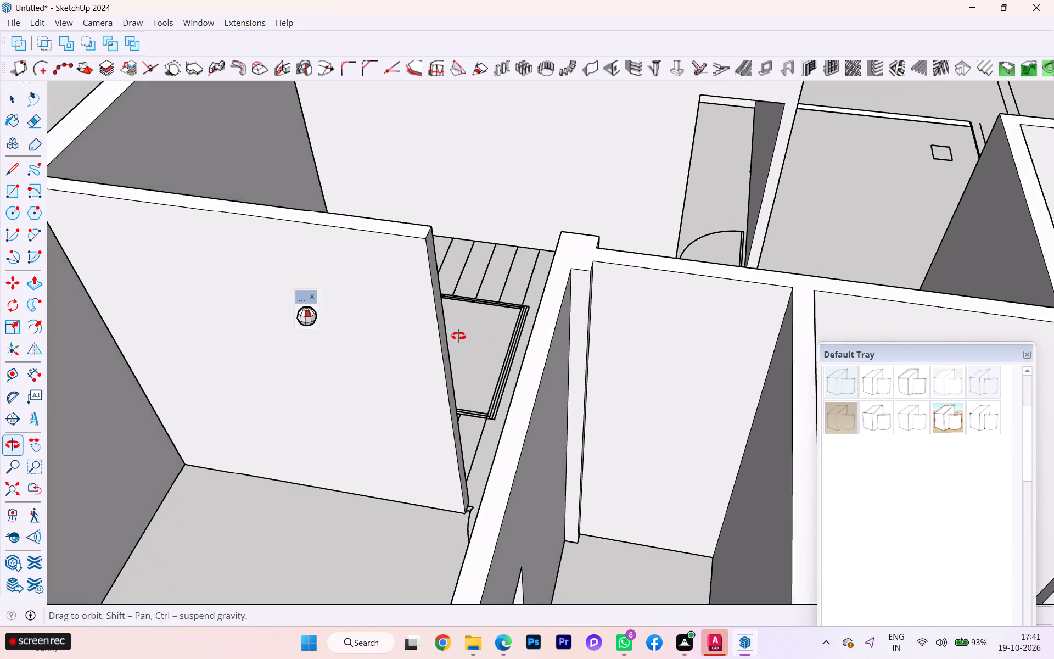
middle_click_drag(458, 336, 456, 336)
scroll(455, 280, "up", 3)
left_click(379, 177)
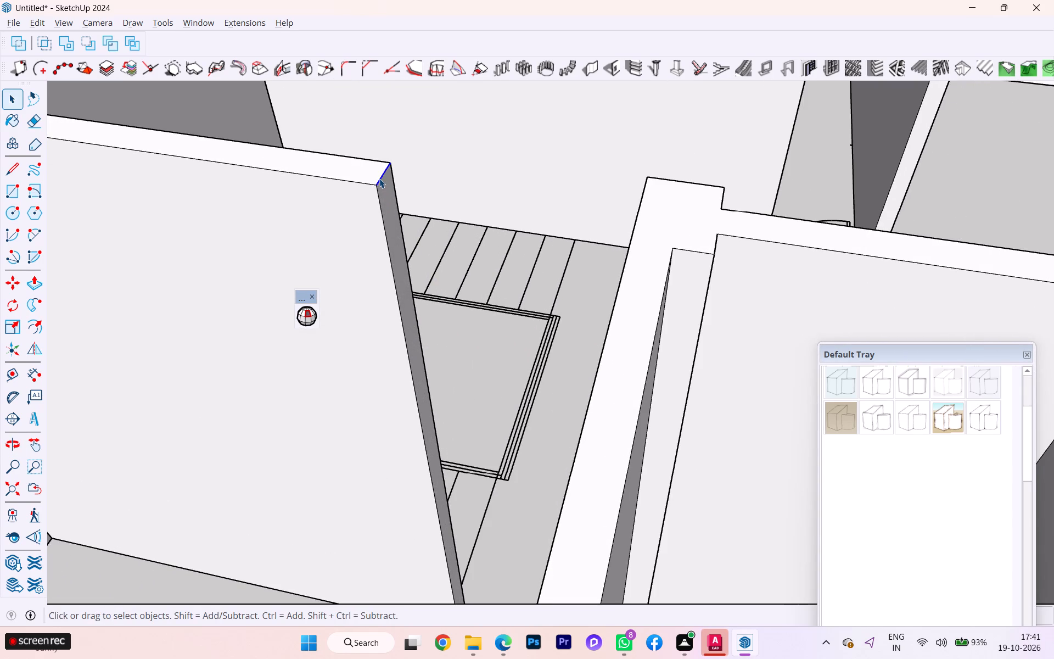
key("m")
key("Return")
left_click(374, 185)
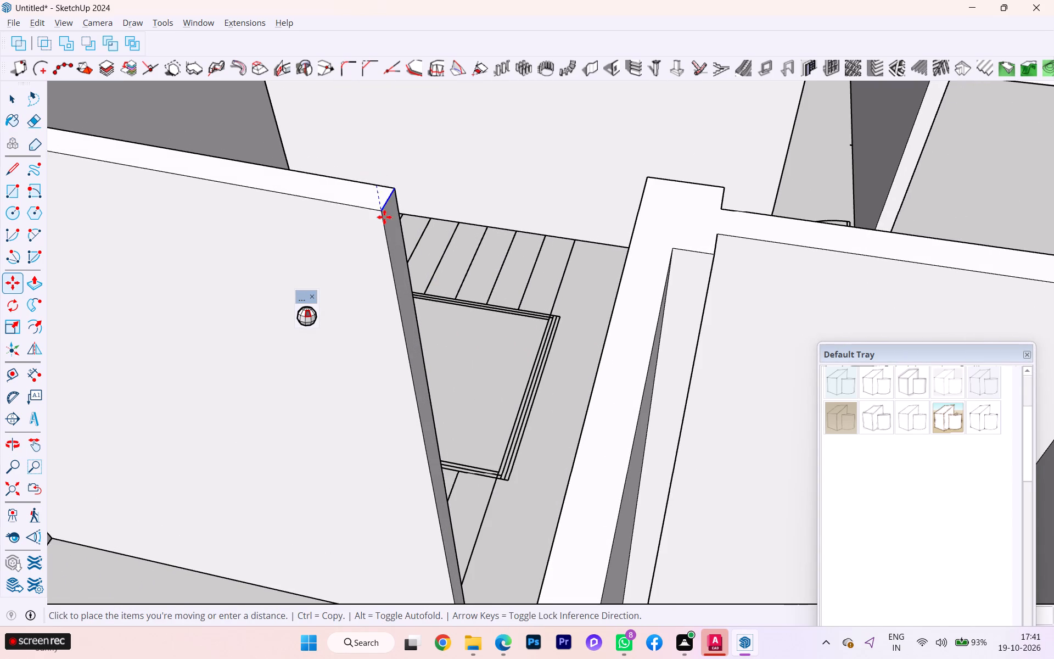
key("Up")
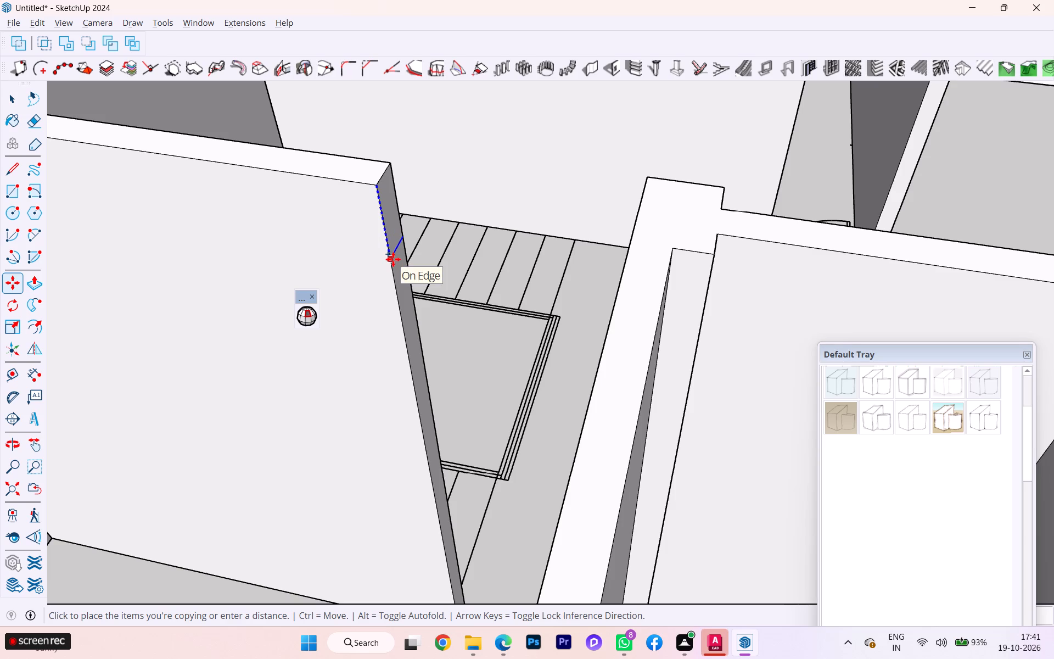
key("2")
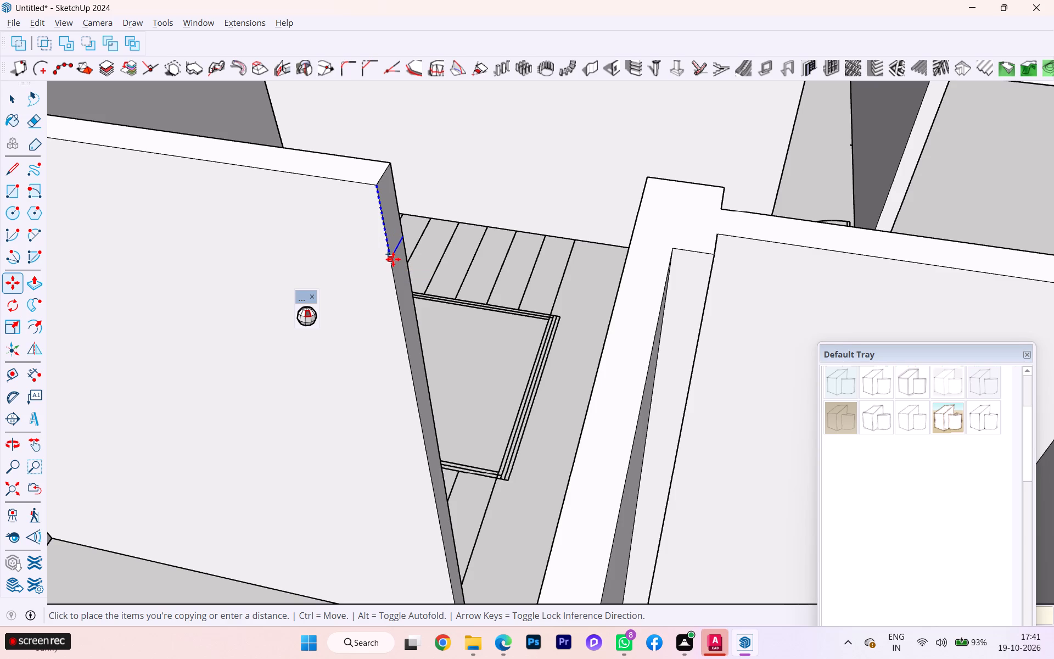
key("BackSpace")
type("3'")
key("Return")
Push/Pull that wall's upper end face across the door opening to the wall with the column.
key("p")
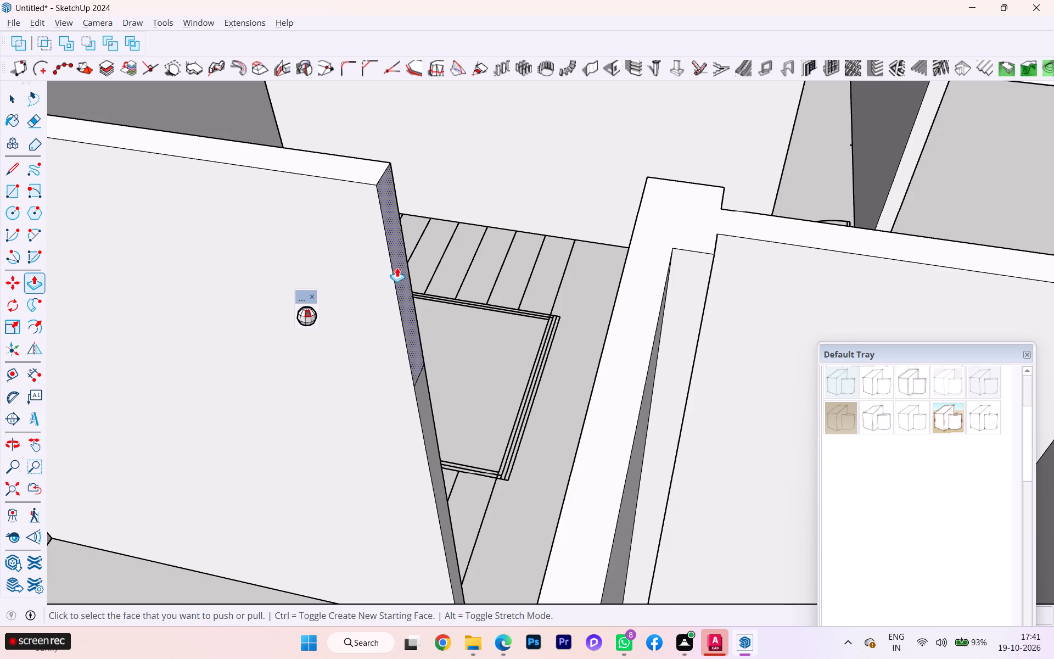
left_click(382, 278)
key("Escape")
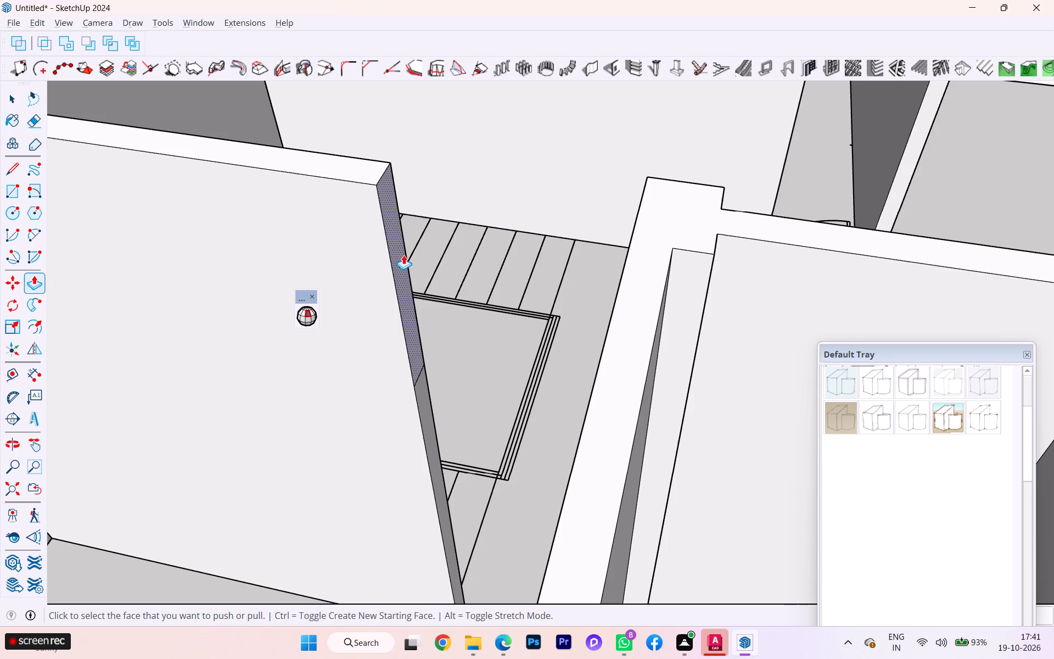
left_click(403, 255)
left_click(636, 234)
key("space")
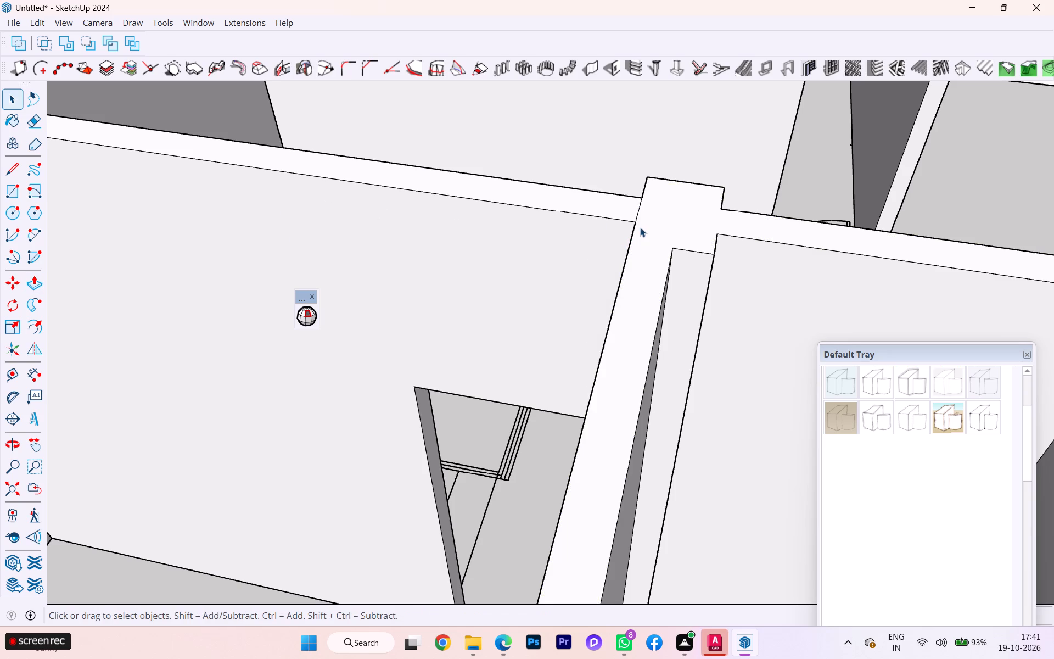
Erase the seam on the wall top where this lintel meets the column wall.
scroll(642, 225, "up", 1)
key("e")
left_click(638, 208)
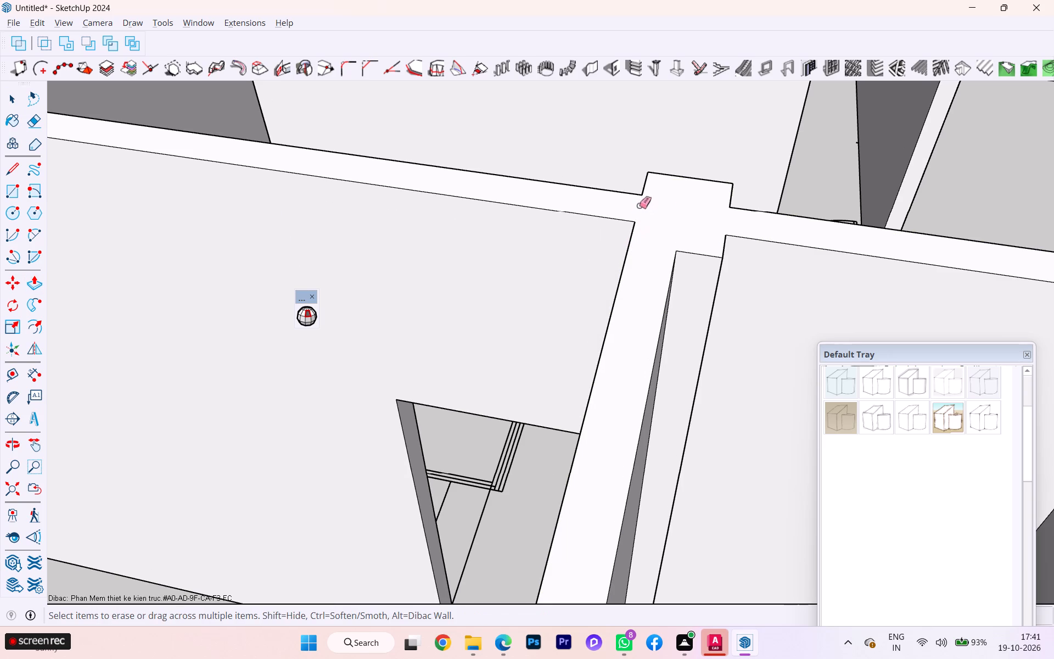
key("space")
Examine the whole ground-floor wall layout from all sides, checking the door lintels and partitions.
scroll(743, 208, "down", 4)
scroll(572, 253, "up", 1)
scroll(572, 253, "down", 2)
scroll(572, 253, "up", 1)
scroll(572, 253, "down", 2)
scroll(570, 255, "up", 1)
scroll(570, 255, "down", 9)
scroll(577, 252, "up", 3)
scroll(576, 253, "down", 1)
scroll(574, 298, "up", 1)
scroll(574, 299, "down", 6)
scroll(735, 287, "down", 1)
middle_click_drag(735, 287, 77, 286)
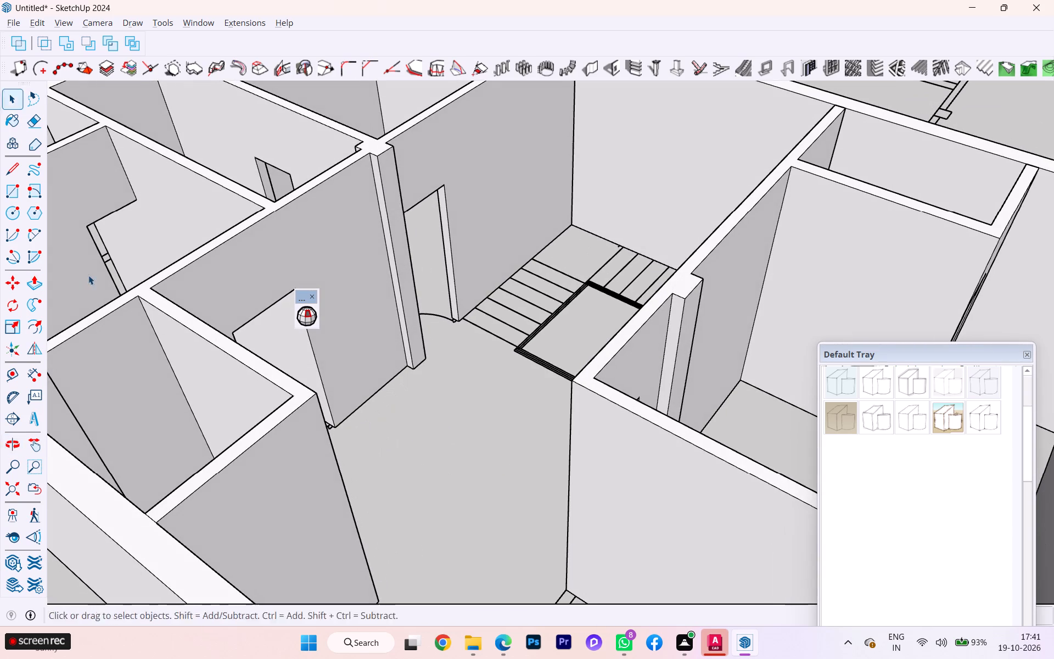
key("space")
left_click(438, 396)
scroll(473, 344, "down", 2)
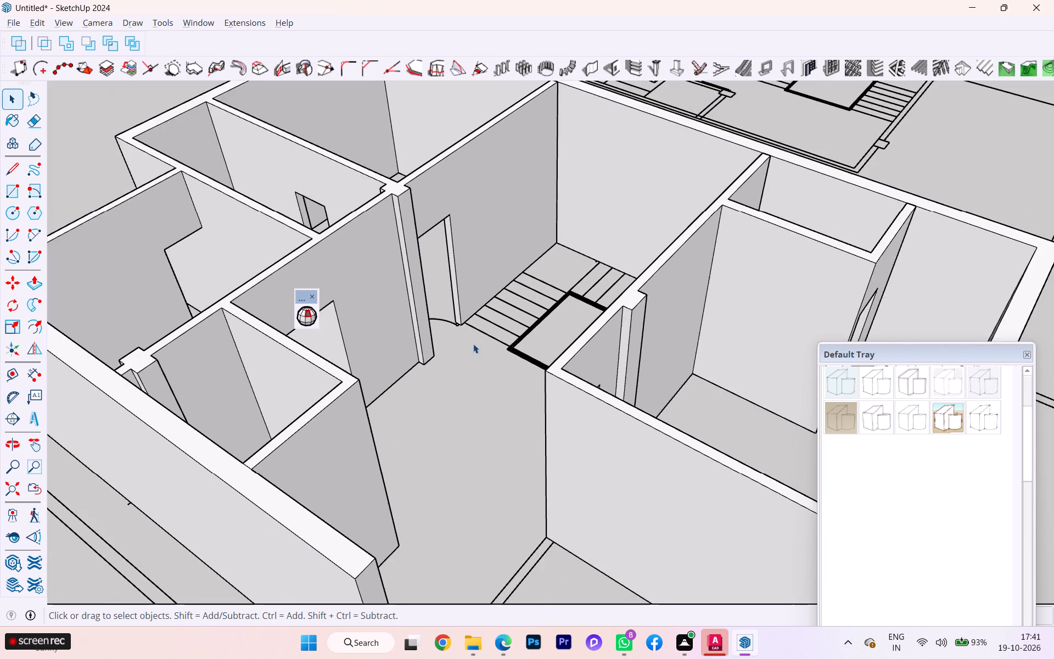
middle_click_drag(361, 357, 320, 356)
scroll(474, 301, "down", 2)
scroll(474, 301, "up", 1)
scroll(474, 301, "down", 5)
scroll(474, 301, "up", 1)
scroll(666, 305, "down", 2)
scroll(666, 305, "up", 2)
scroll(666, 305, "down", 5)
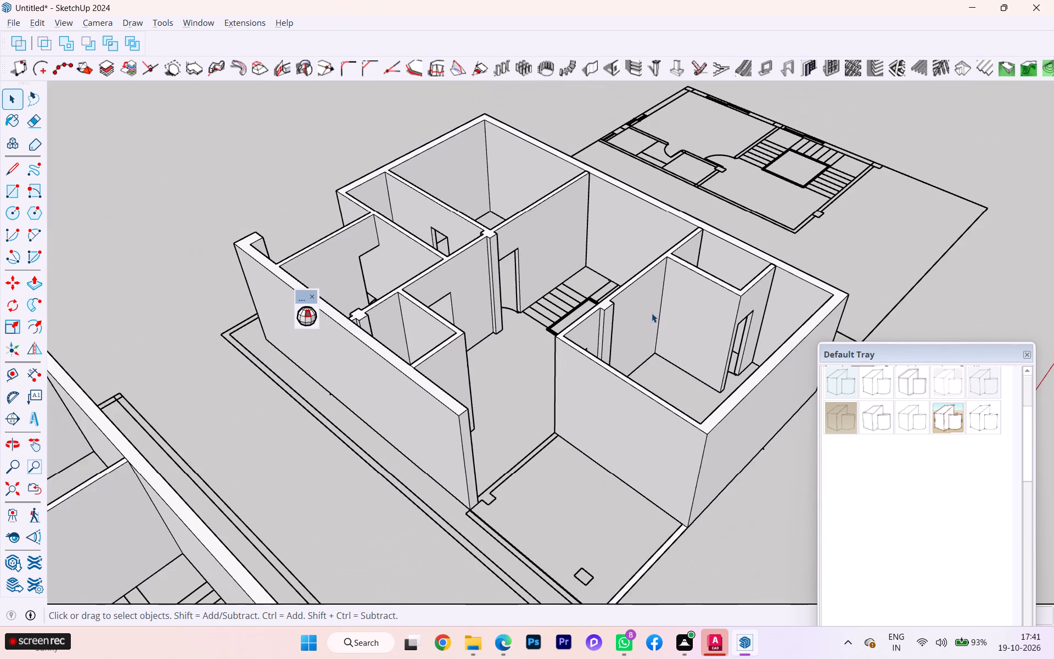
middle_click_drag(584, 339, 405, 360)
scroll(431, 359, "up", 6)
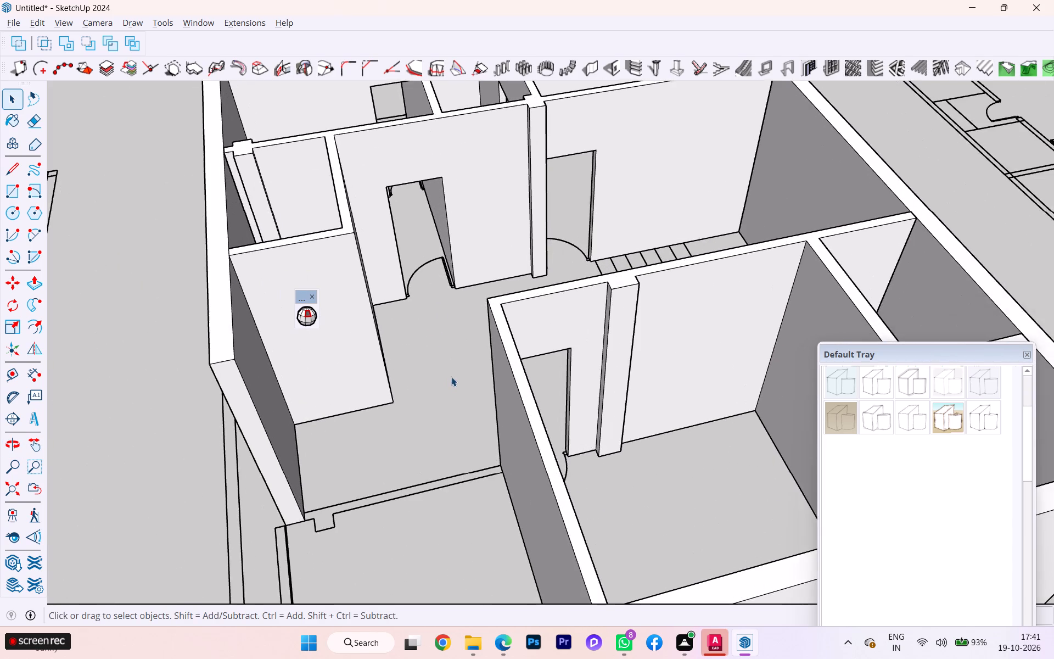
scroll(452, 375, "down", 2)
scroll(452, 375, "up", 1)
scroll(452, 375, "down", 5)
scroll(481, 334, "down", 1)
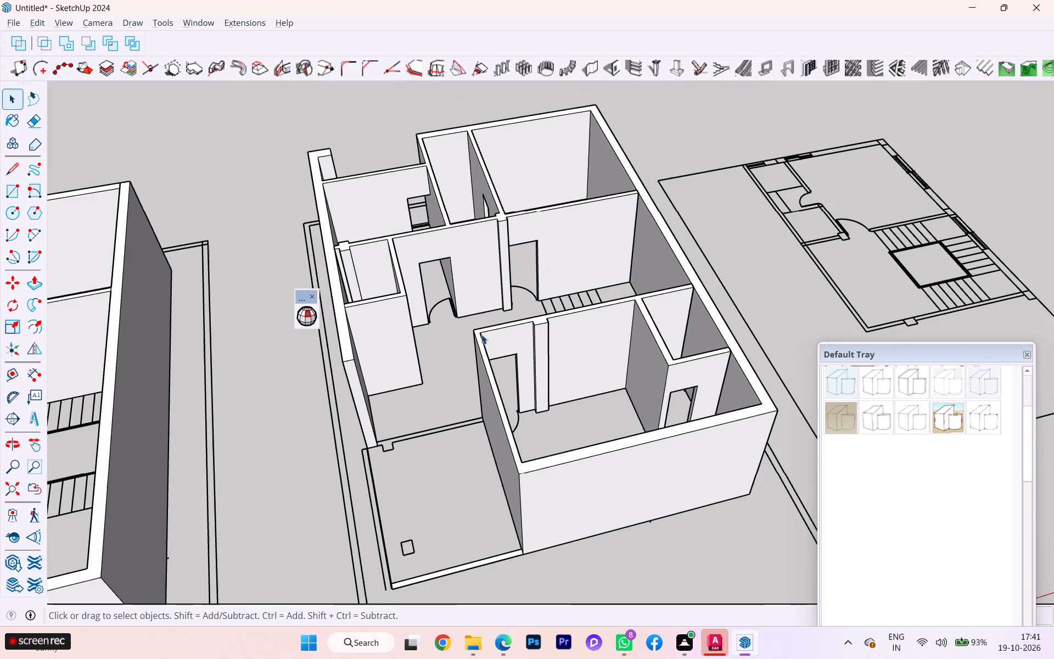
scroll(485, 332, "down", 1)
middle_click_drag(485, 332, 521, 460)
scroll(410, 253, "up", 1)
scroll(375, 249, "down", 1)
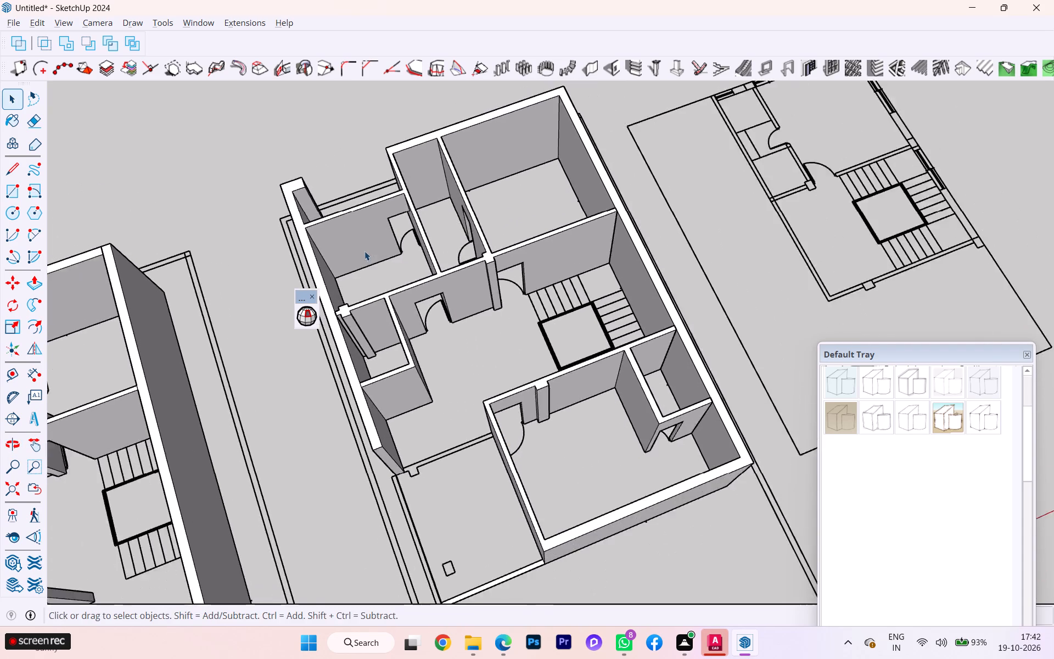
scroll(365, 251, "down", 2)
middle_click_drag(365, 251, 806, 223)
scroll(463, 321, "down", 1)
middle_click_drag(463, 321, 885, 206)
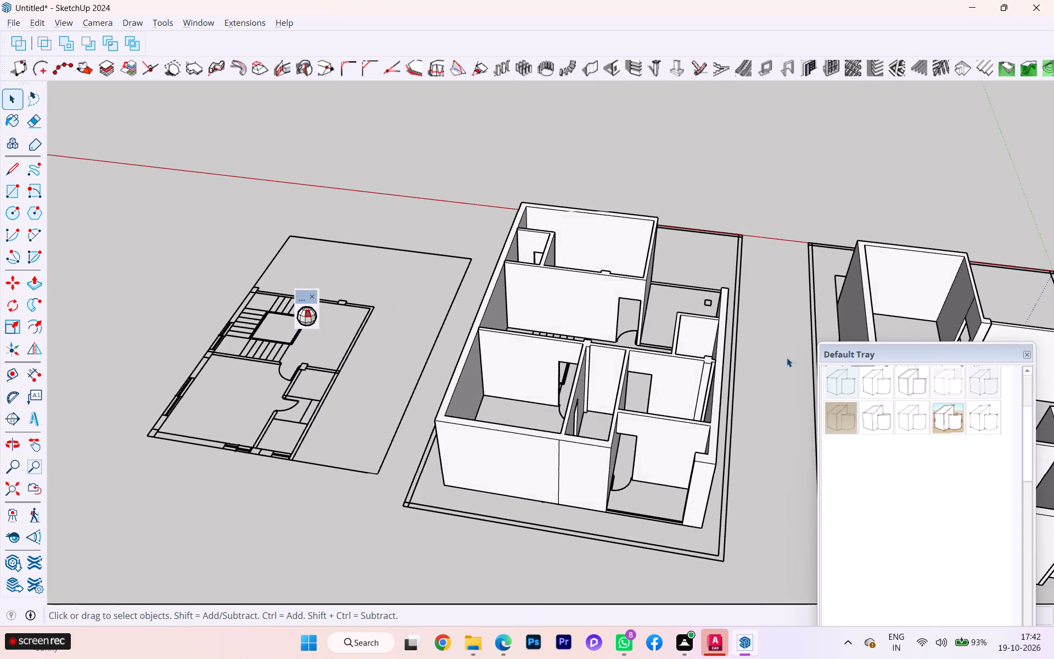
Erase the vertical seam on the outer face of the exterior wall beside the narrow room.
scroll(703, 450, "up", 10)
scroll(425, 426, "down", 3)
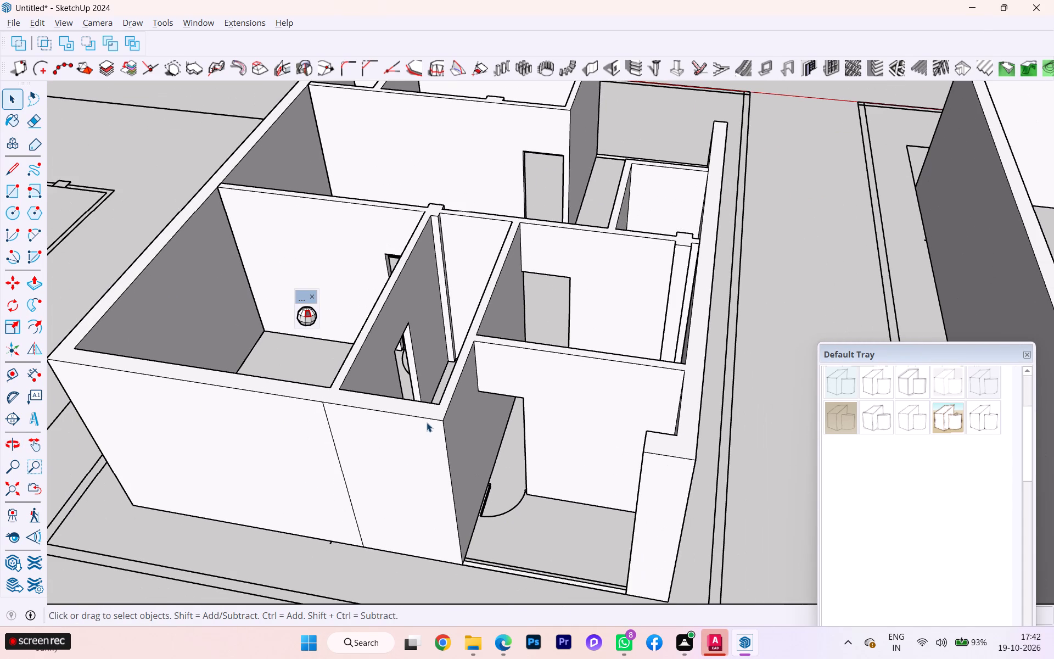
key("e")
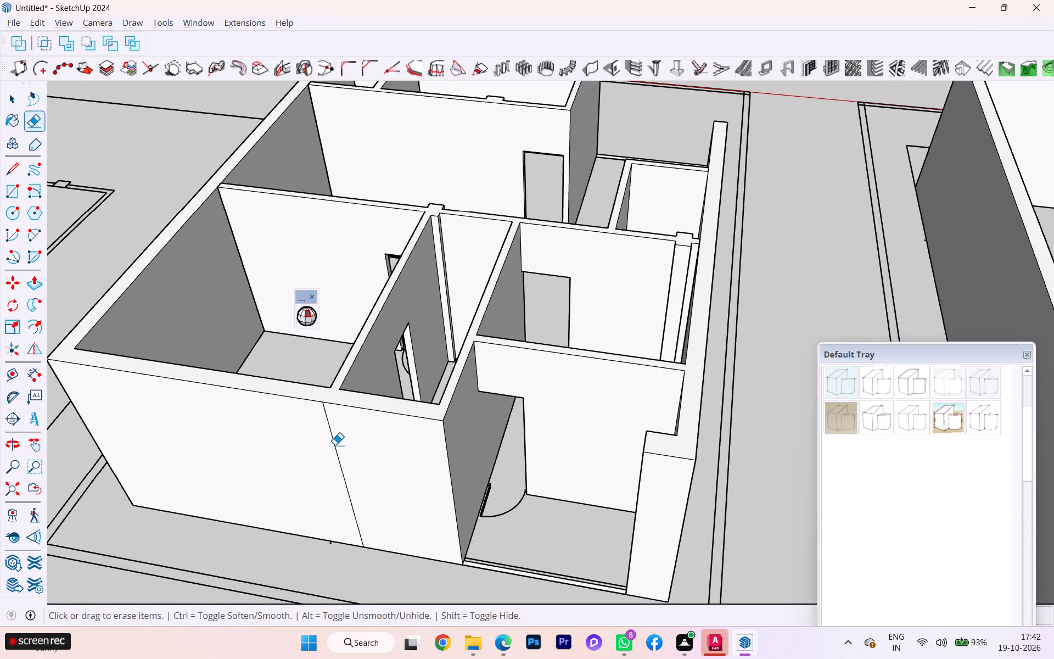
left_click(335, 445)
key("space")
Examine the middle building's walls, column junctions and door openings from several sides.
scroll(567, 409, "down", 3)
middle_click_drag(592, 408, 440, 404)
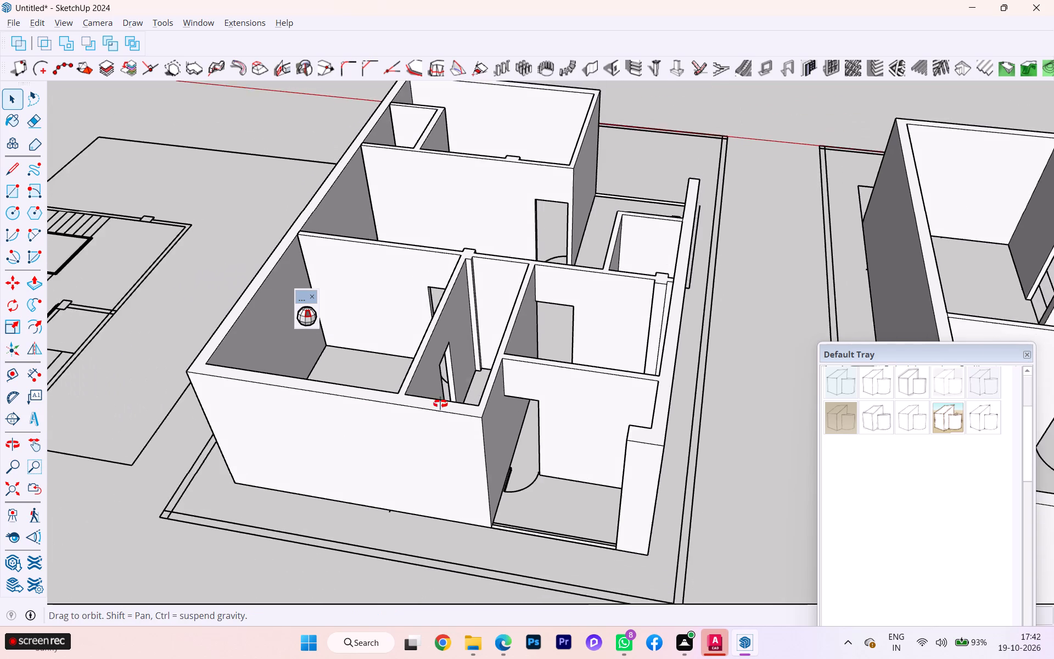
middle_click_drag(440, 404, 1038, 376)
middle_click_drag(652, 398, 890, 408)
scroll(652, 398, "down", 1)
middle_click_drag(458, 389, 558, 510)
scroll(660, 300, "up", 3)
scroll(564, 295, "up", 3)
scroll(564, 295, "down", 1)
scroll(564, 295, "up", 2)
scroll(564, 295, "down", 2)
scroll(564, 295, "up", 1)
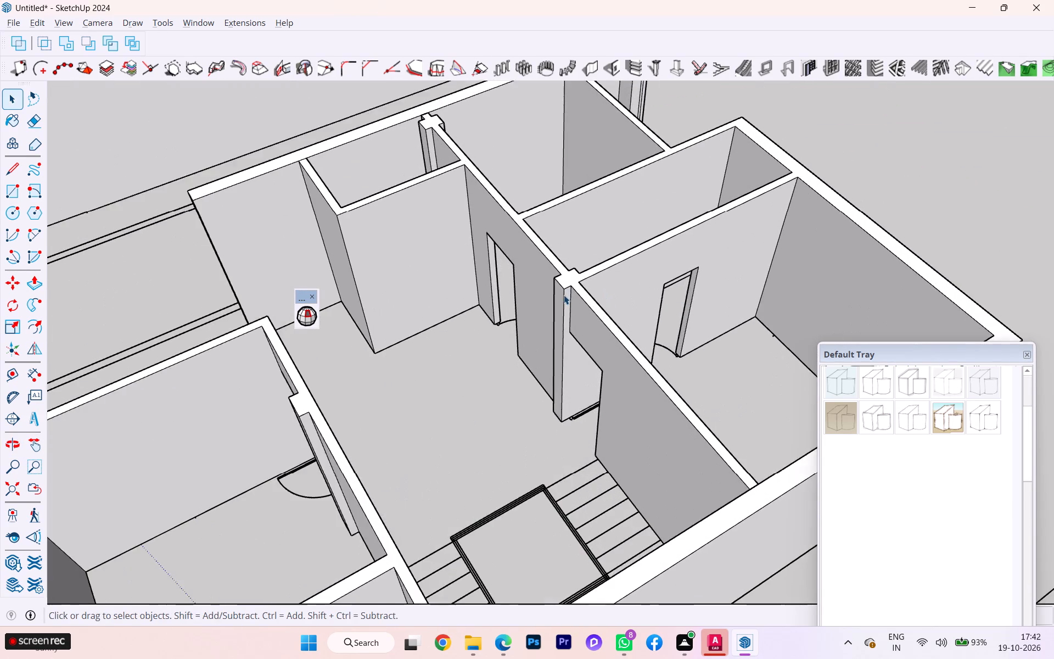
scroll(578, 281, "up", 1)
scroll(579, 281, "down", 2)
scroll(580, 280, "up", 3)
scroll(598, 252, "down", 1)
scroll(598, 251, "up", 1)
scroll(599, 250, "down", 10)
scroll(472, 347, "down", 1)
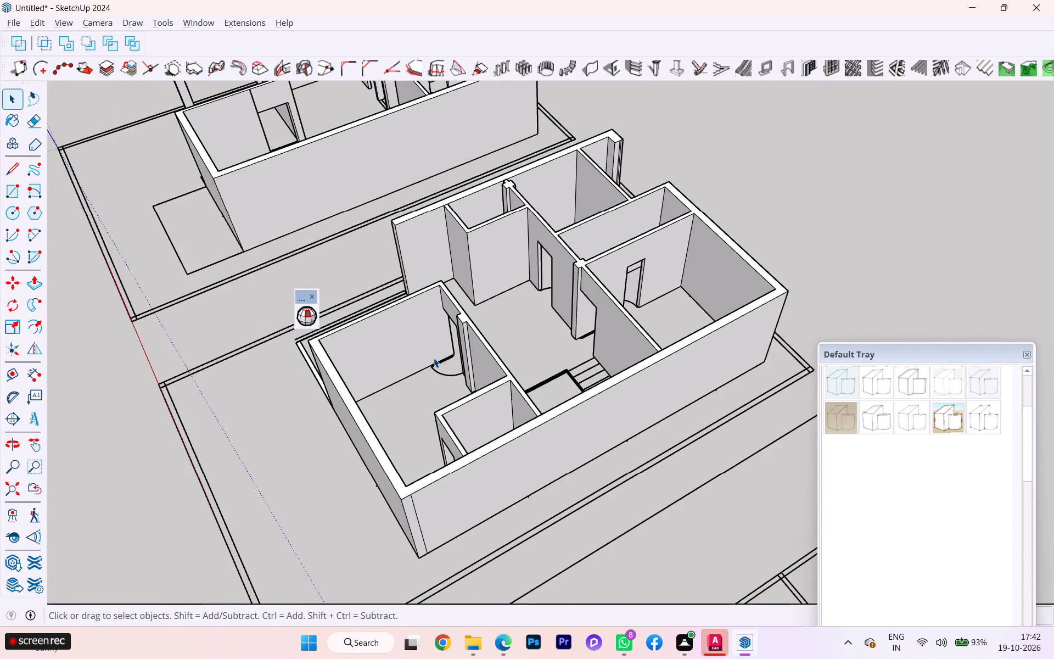
middle_click_drag(439, 356, 777, 338)
scroll(560, 349, "down", 3)
middle_click_drag(526, 355, 563, 364)
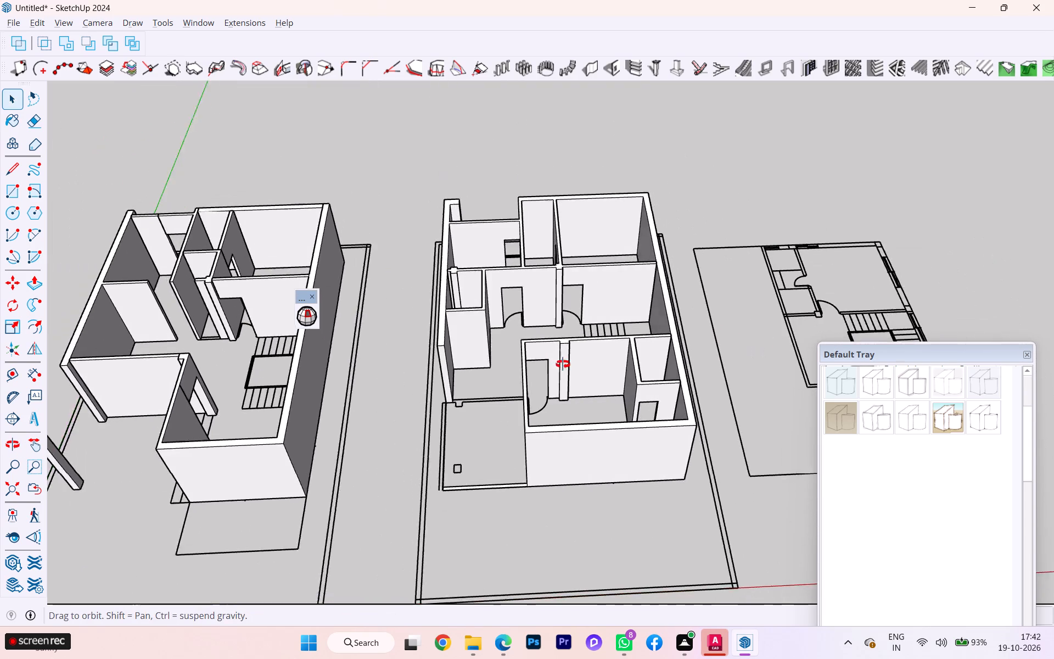
middle_click_drag(563, 364, 584, 364)
scroll(513, 320, "up", 6)
scroll(474, 266, "down", 1)
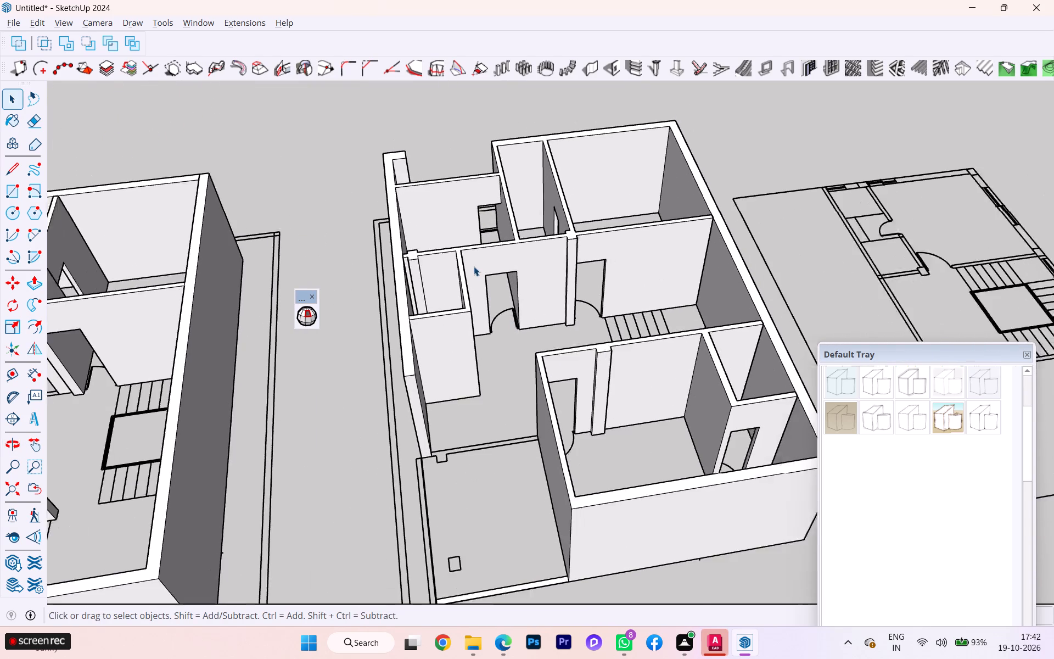
scroll(474, 266, "down", 3)
scroll(474, 266, "up", 1)
scroll(474, 266, "down", 7)
scroll(474, 266, "up", 1)
scroll(473, 267, "down", 1)
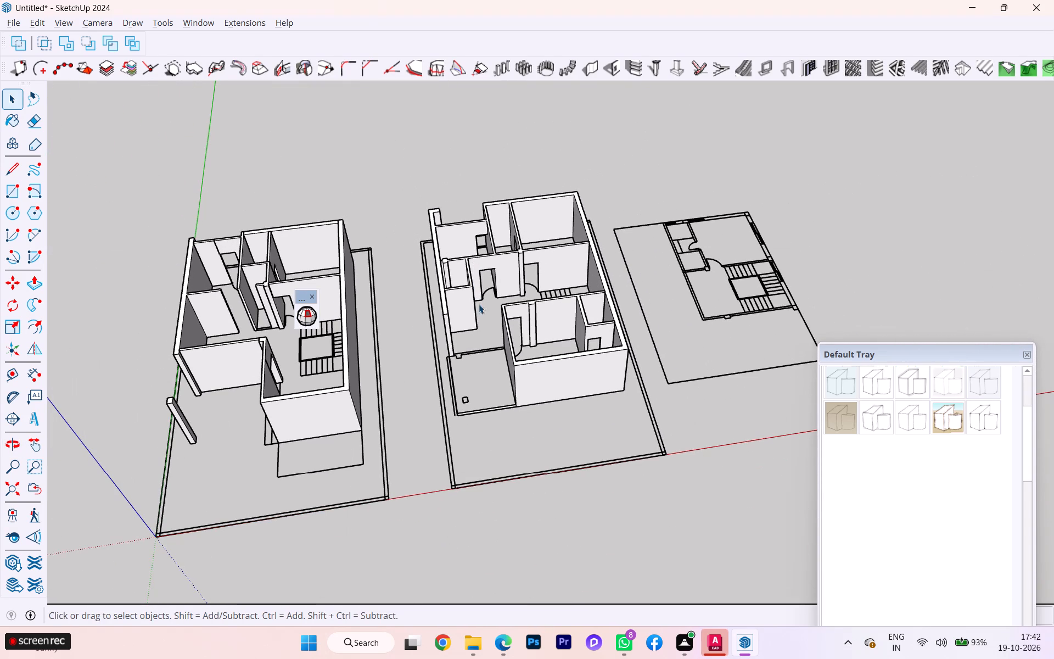
Select all connected wall geometry of the middle building and make it a group.
left_click(542, 369)
triple_click(548, 365)
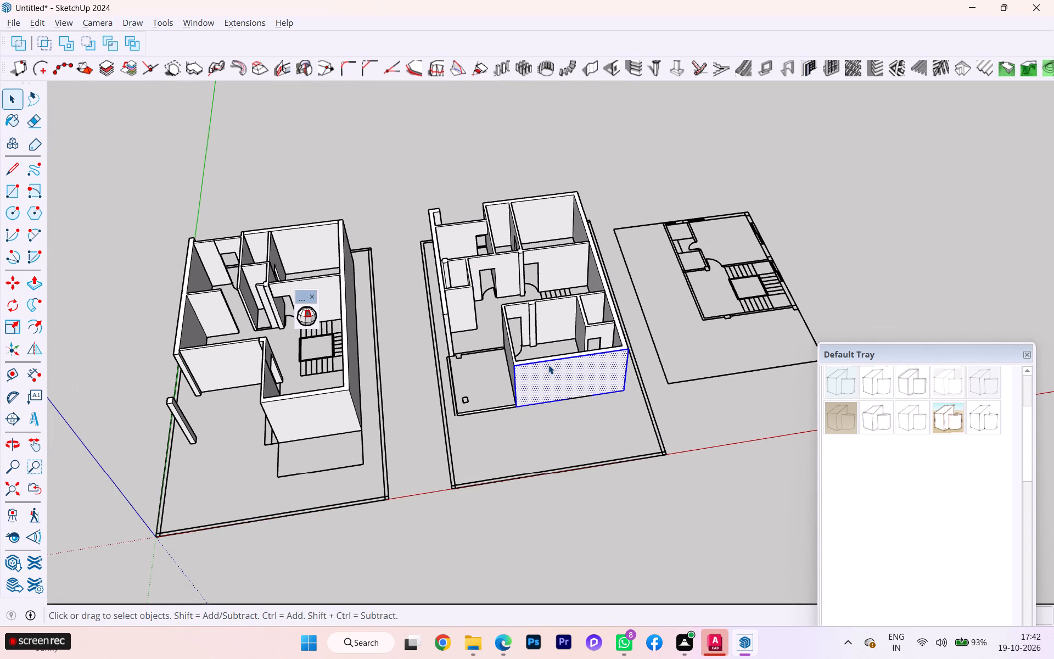
left_click(548, 365)
scroll(548, 365, "down", 2)
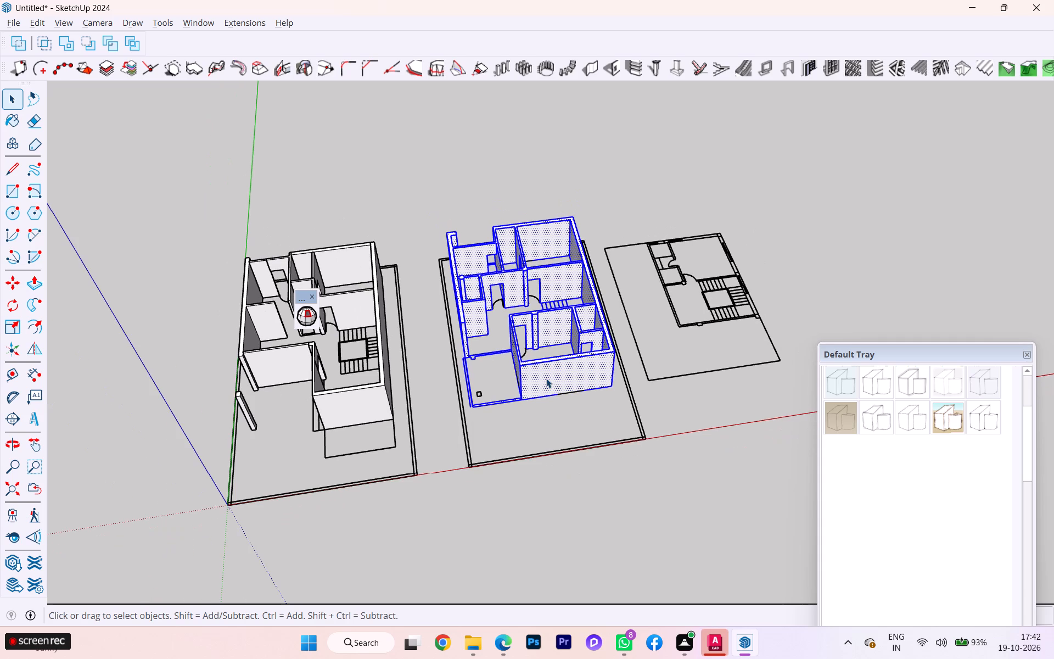
right_click(548, 377)
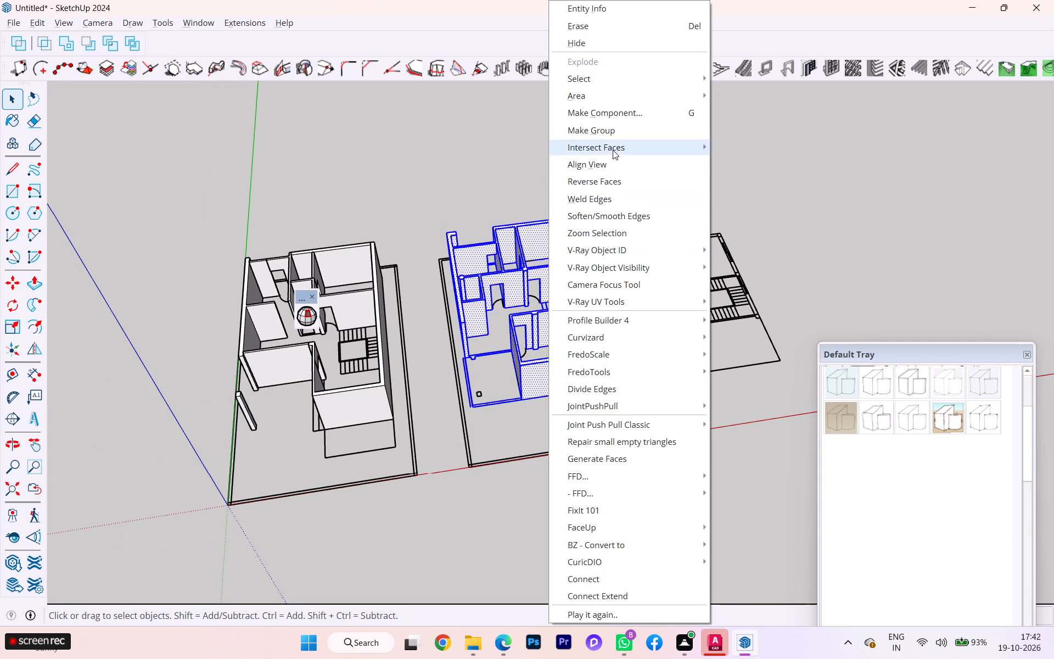
left_click(612, 131)
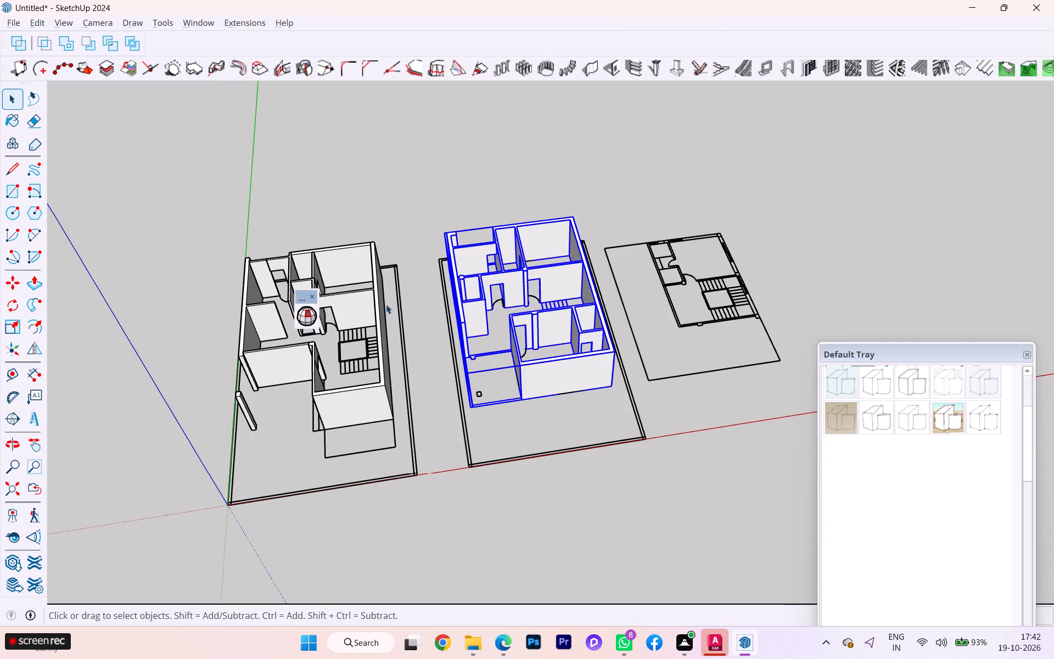
key("space")
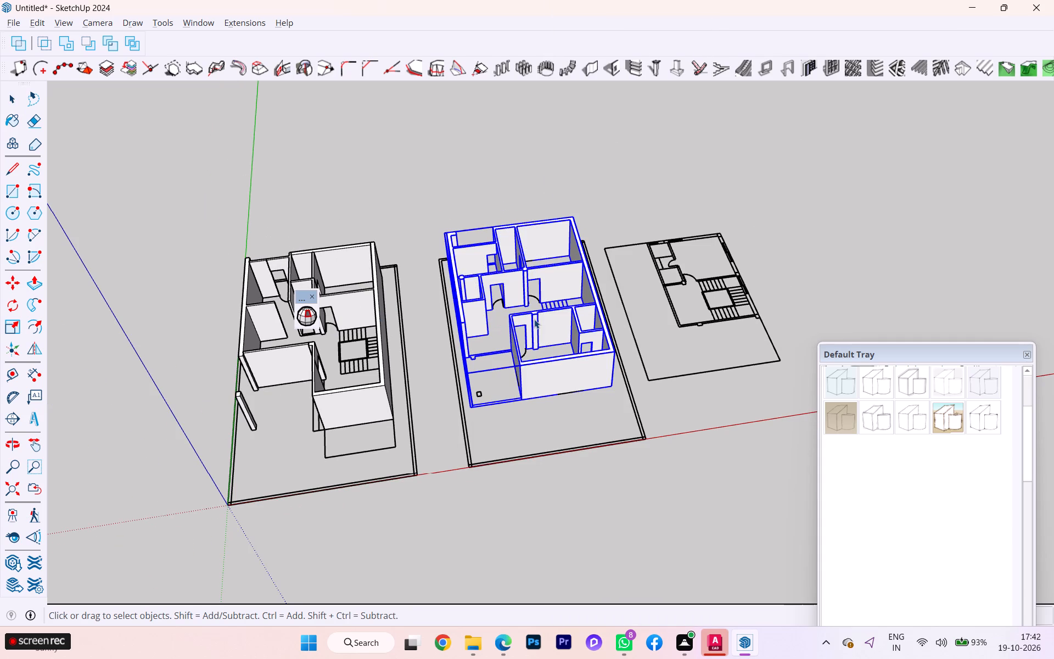
Inside the wall group, Push/Pull the end face of the partition behind the staircase up to the long outer wall.
left_click(535, 319)
double_click(539, 315)
scroll(545, 311, "down", 1)
middle_click_drag(545, 311, 711, 364)
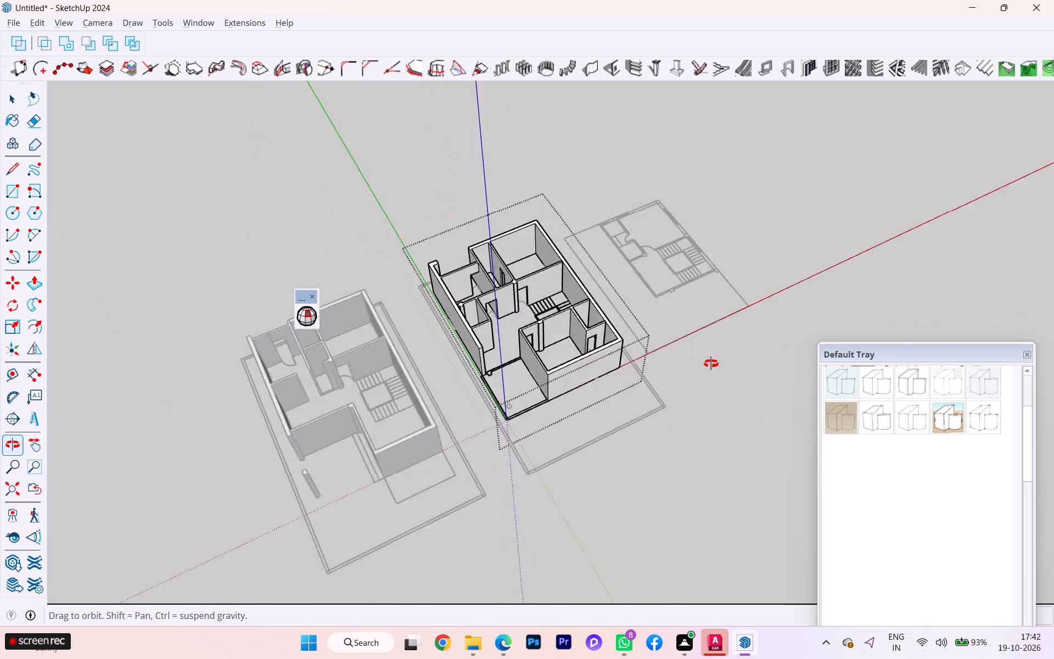
middle_click_drag(711, 364, 781, 376)
scroll(647, 255, "up", 10)
scroll(579, 291, "down", 1)
scroll(579, 291, "up", 3)
scroll(620, 144, "down", 1)
scroll(622, 141, "up", 2)
scroll(627, 133, "down", 1)
scroll(627, 133, "up", 2)
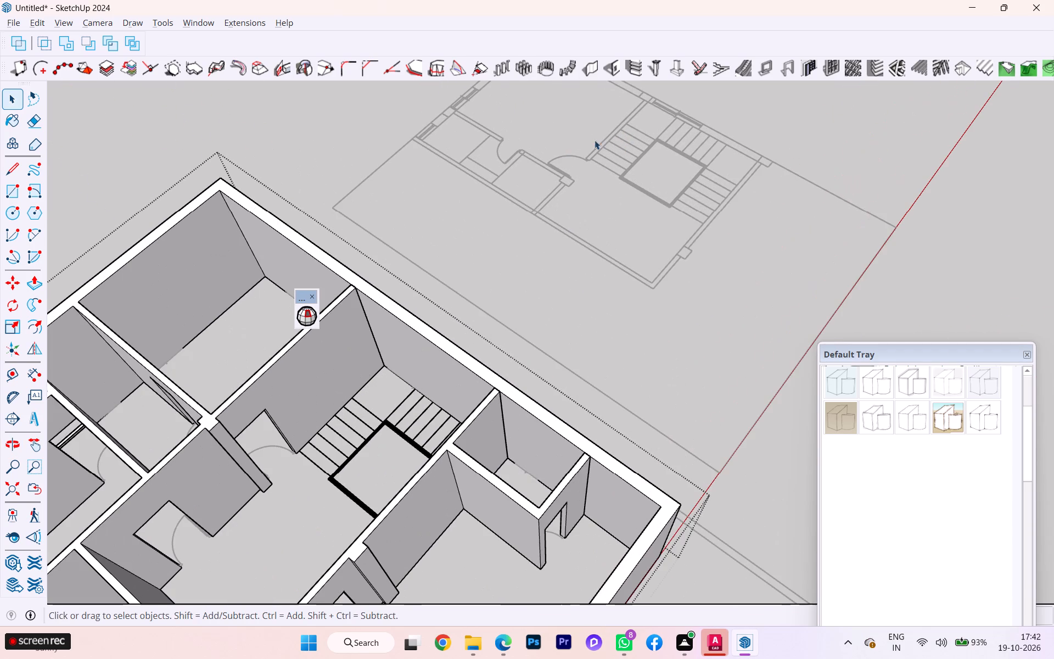
scroll(429, 280, "up", 1)
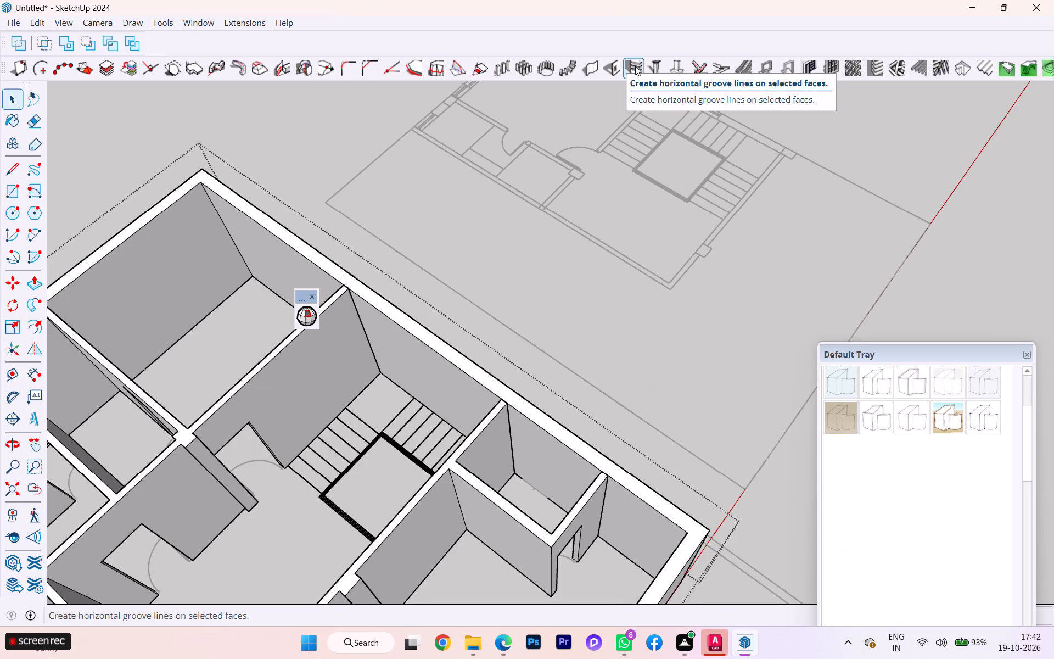
scroll(545, 239, "down", 2)
scroll(387, 296, "up", 4)
scroll(387, 296, "down", 2)
scroll(327, 315, "down", 1)
scroll(338, 304, "up", 12)
scroll(388, 250, "down", 2)
scroll(388, 250, "up", 6)
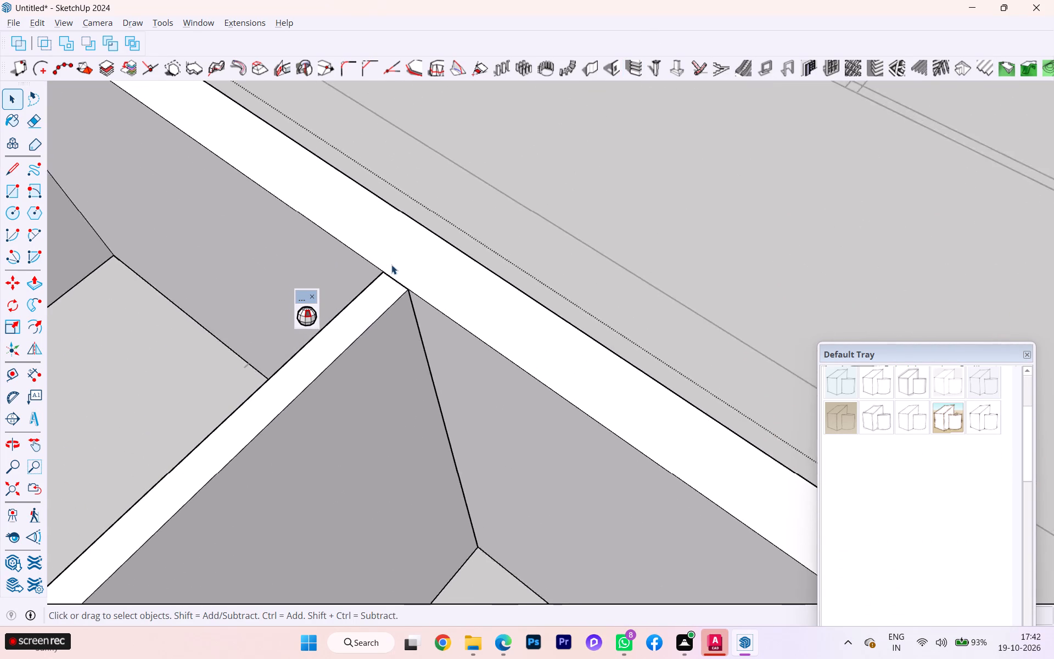
scroll(391, 265, "up", 7)
scroll(396, 290, "down", 1)
scroll(396, 290, "up", 4)
scroll(405, 308, "down", 1)
scroll(405, 308, "up", 3)
scroll(405, 308, "down", 1)
scroll(405, 308, "up", 6)
scroll(423, 320, "down", 5)
scroll(423, 320, "up", 5)
scroll(448, 325, "down", 1)
scroll(449, 325, "up", 7)
scroll(464, 331, "down", 1)
scroll(466, 332, "up", 3)
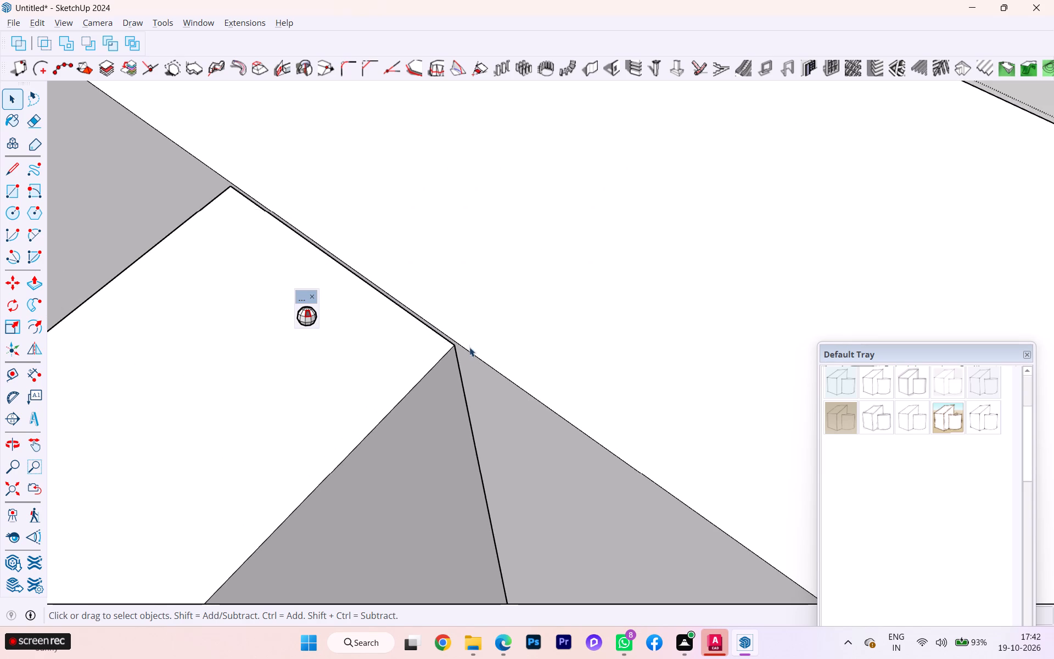
middle_click_drag(462, 355, 366, 382)
scroll(397, 351, "up", 2)
scroll(403, 347, "down", 2)
scroll(403, 347, "up", 9)
scroll(499, 312, "down", 2)
scroll(499, 312, "up", 5)
scroll(462, 307, "down", 1)
scroll(462, 307, "up", 2)
scroll(462, 307, "down", 3)
scroll(462, 307, "up", 1)
middle_click_drag(468, 299, 462, 305)
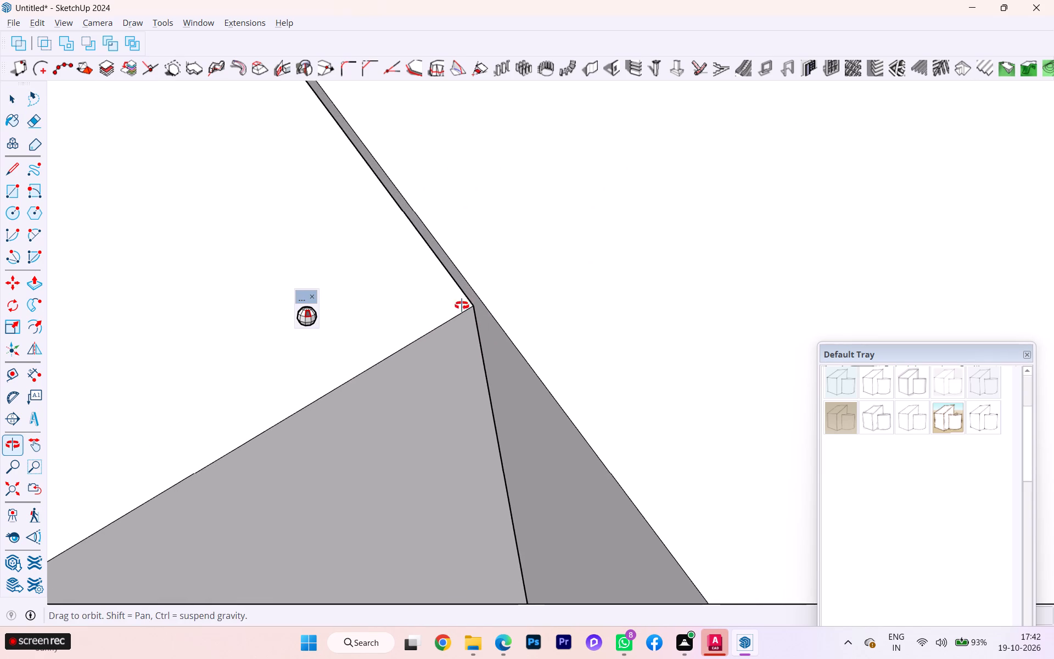
middle_click_drag(462, 305, 361, 317)
scroll(436, 304, "up", 3)
scroll(443, 304, "down", 1)
scroll(445, 304, "up", 4)
scroll(525, 294, "down", 1)
scroll(525, 294, "up", 2)
scroll(530, 289, "down", 1)
middle_click_drag(531, 289, 607, 280)
scroll(521, 292, "up", 5)
scroll(478, 272, "up", 1)
middle_click_drag(446, 287, 277, 278)
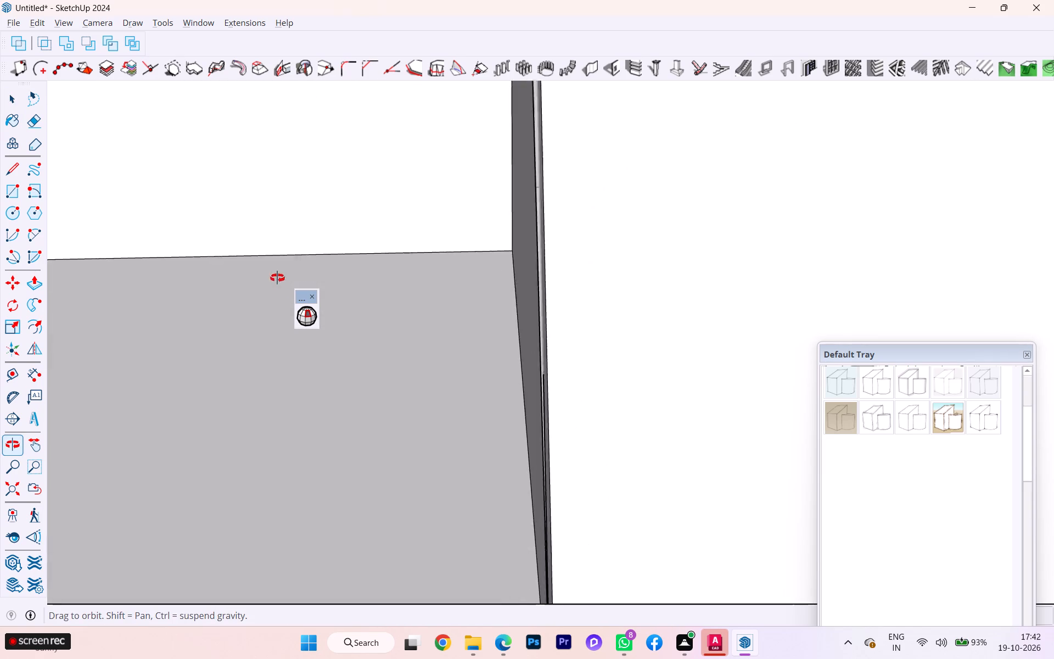
middle_click_drag(277, 278, 197, 243)
scroll(508, 248, "up", 1)
left_click(551, 247)
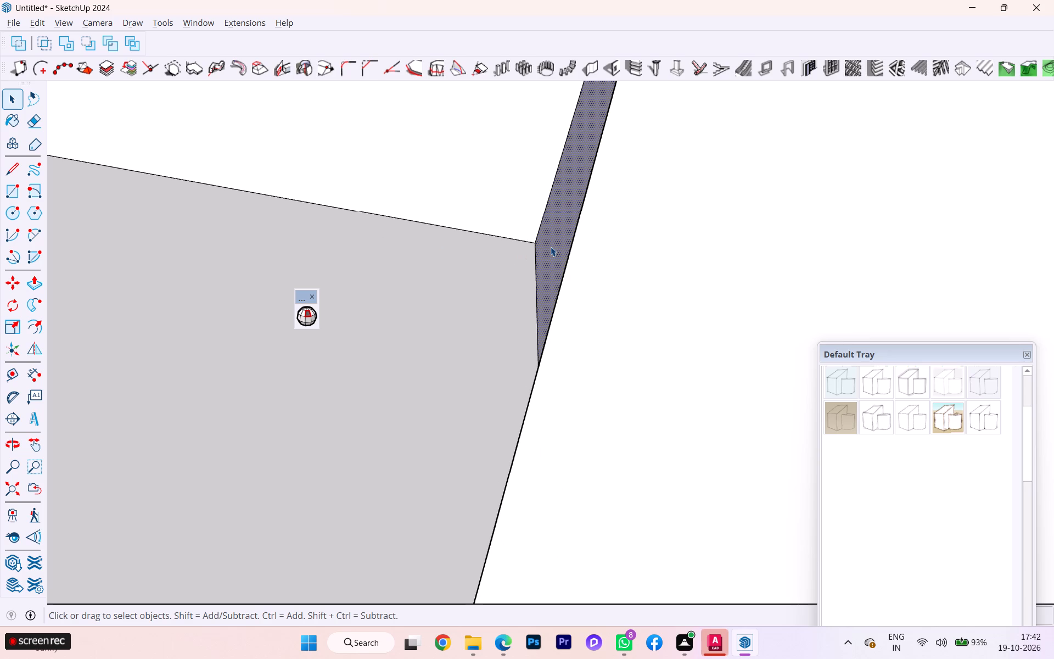
scroll(551, 247, "up", 1)
key("p")
left_click(550, 247)
left_click(580, 254)
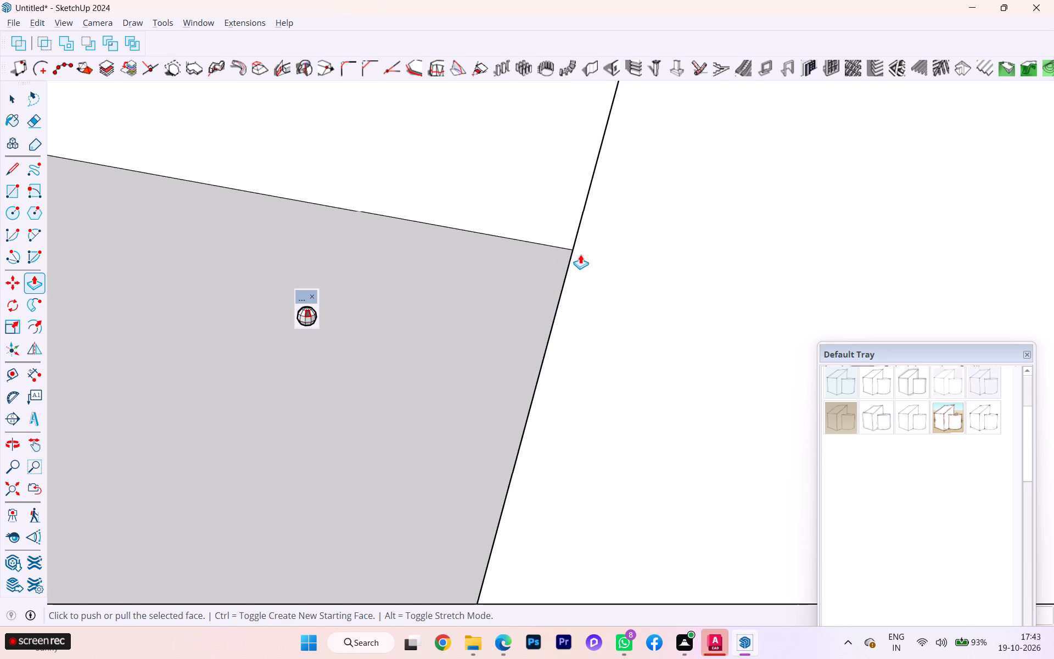
key("space")
Erase the seam on the wall top where the staircase partition meets the long outer wall.
key("e")
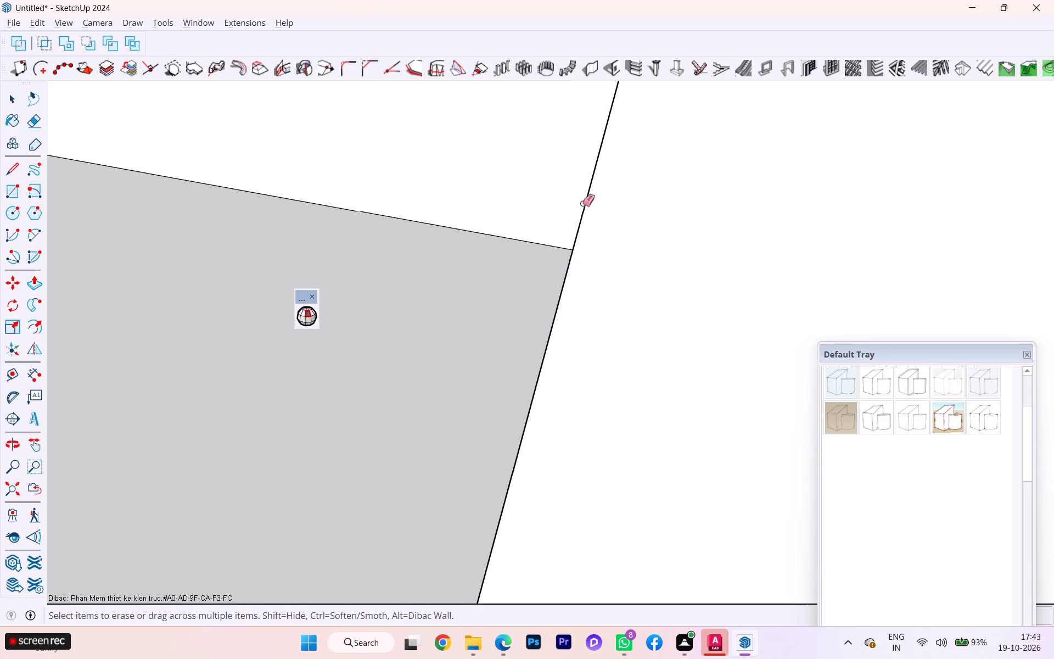
left_click(581, 213)
scroll(581, 216, "down", 3)
scroll(624, 232, "up", 2)
scroll(626, 232, "down", 1)
scroll(629, 233, "up", 1)
scroll(704, 239, "down", 5)
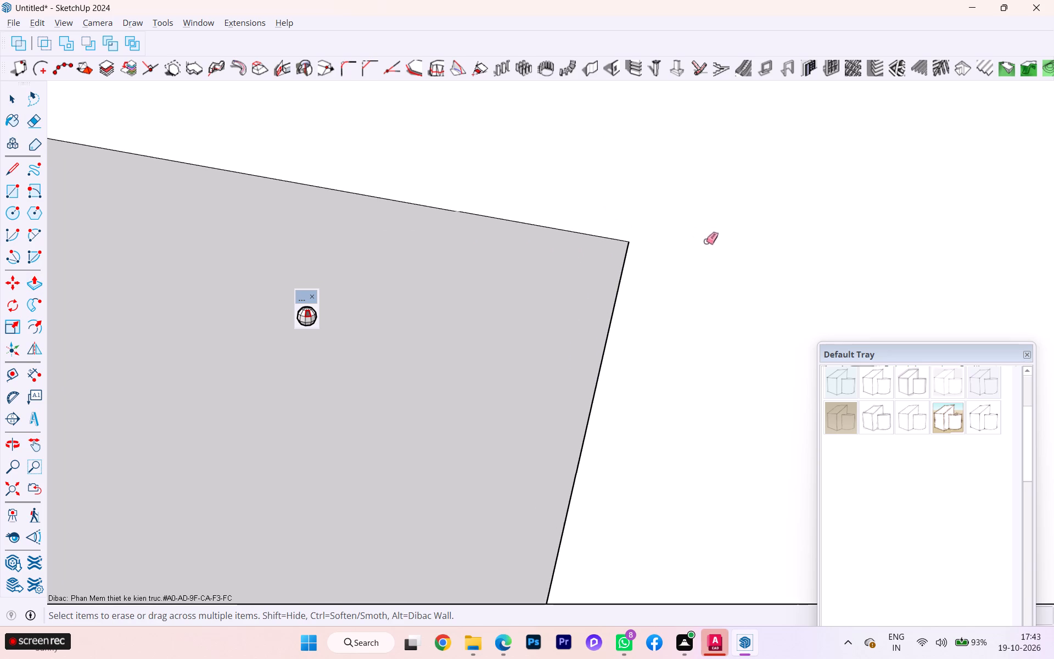
scroll(706, 241, "down", 4)
scroll(708, 239, "up", 3)
scroll(708, 239, "down", 2)
scroll(708, 239, "up", 4)
scroll(709, 238, "down", 2)
key("space")
Examine the junction of the staircase partition and the long outer wall, along with the surrounding walls.
scroll(631, 260, "down", 9)
scroll(635, 241, "up", 1)
scroll(635, 241, "down", 1)
scroll(635, 241, "up", 1)
scroll(635, 241, "down", 2)
scroll(638, 236, "up", 1)
scroll(638, 236, "down", 2)
scroll(638, 236, "up", 4)
scroll(638, 236, "down", 5)
scroll(638, 236, "up", 1)
scroll(638, 236, "down", 1)
scroll(638, 236, "up", 1)
scroll(638, 236, "down", 2)
scroll(638, 236, "up", 2)
scroll(638, 236, "down", 1)
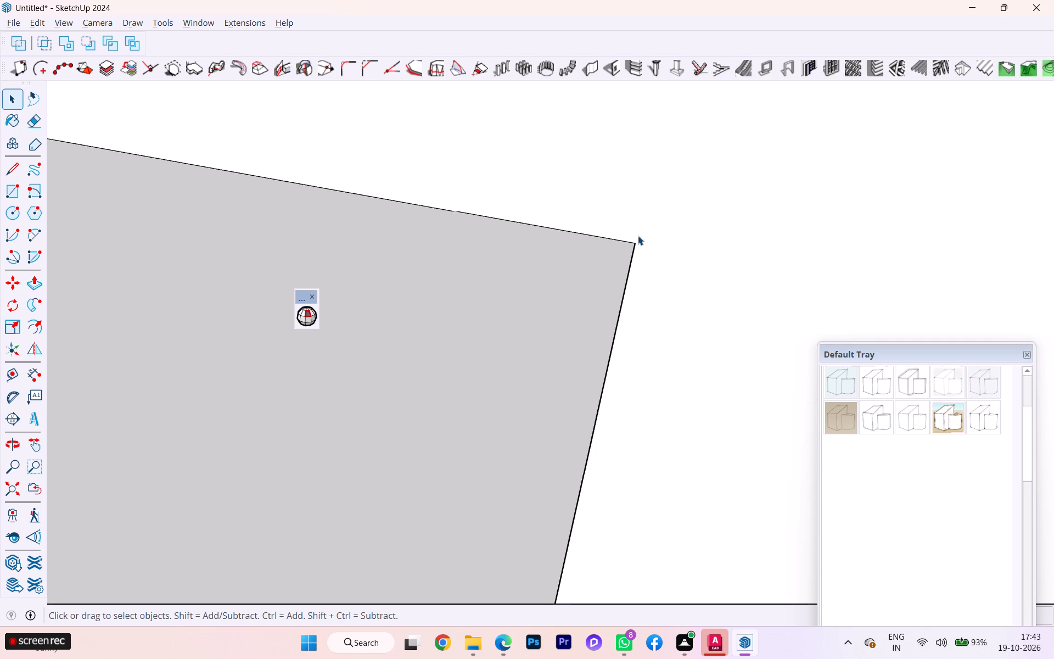
scroll(638, 237, "up", 1)
scroll(630, 245, "down", 4)
scroll(620, 253, "up", 3)
scroll(620, 253, "down", 1)
scroll(559, 262, "down", 7)
scroll(546, 270, "up", 2)
scroll(546, 270, "down", 8)
scroll(755, 250, "down", 3)
scroll(755, 250, "up", 2)
scroll(755, 250, "down", 1)
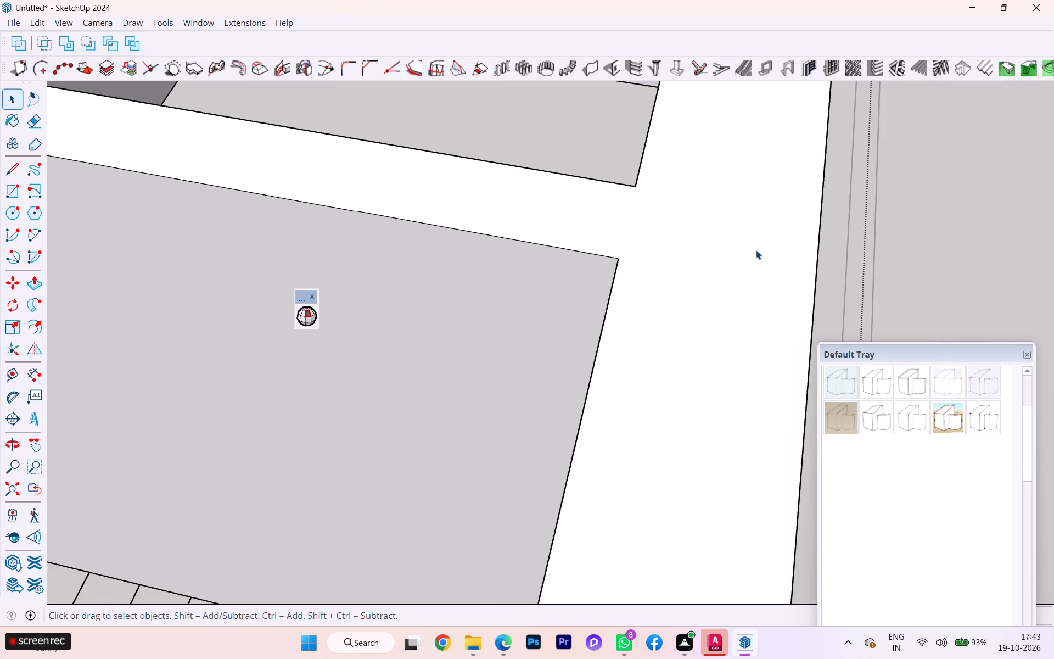
scroll(783, 229, "down", 8)
scroll(783, 229, "up", 1)
scroll(783, 229, "down", 8)
scroll(638, 265, "down", 5)
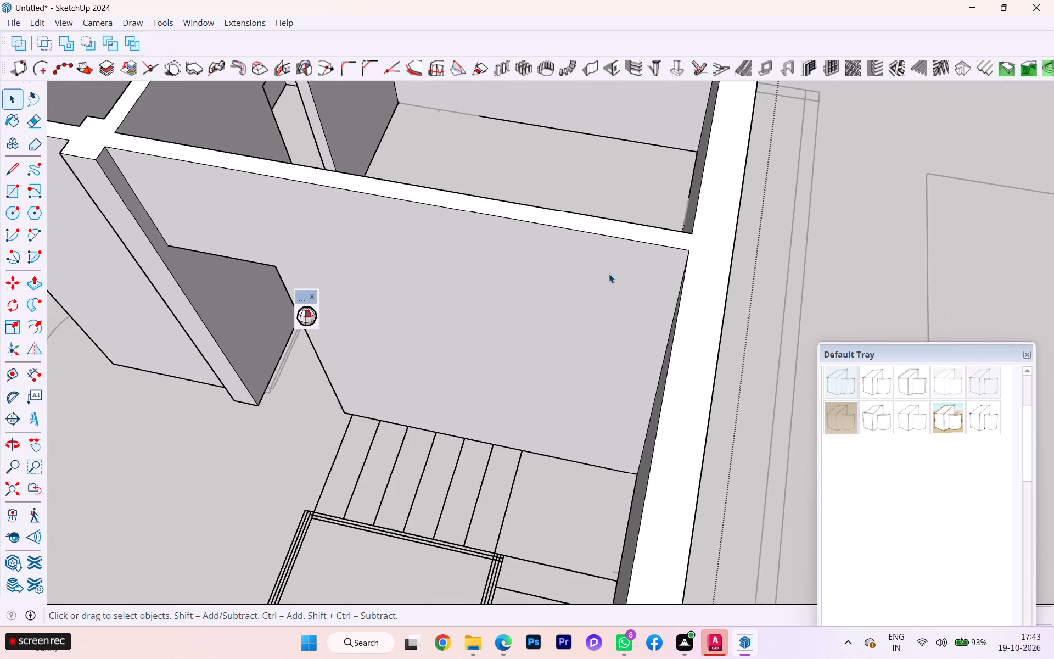
Examine the middle building's wall junctions, door openings and columns around the staircase and neighbouring rooms.
scroll(578, 280, "down", 1)
middle_click_drag(580, 279, 653, 259)
scroll(616, 270, "down", 2)
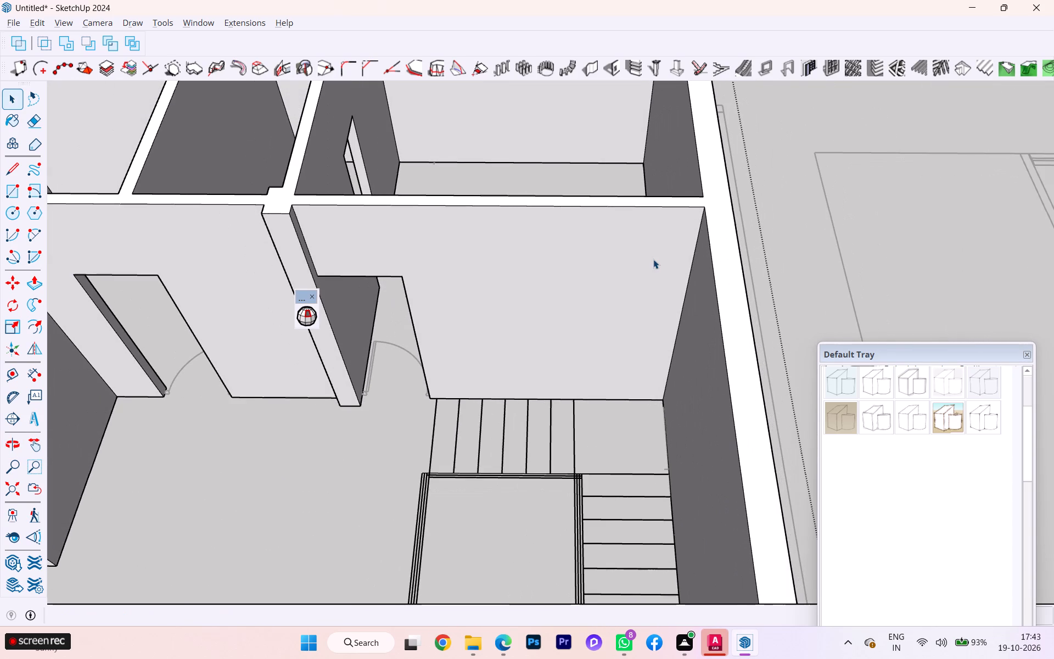
scroll(653, 259, "down", 5)
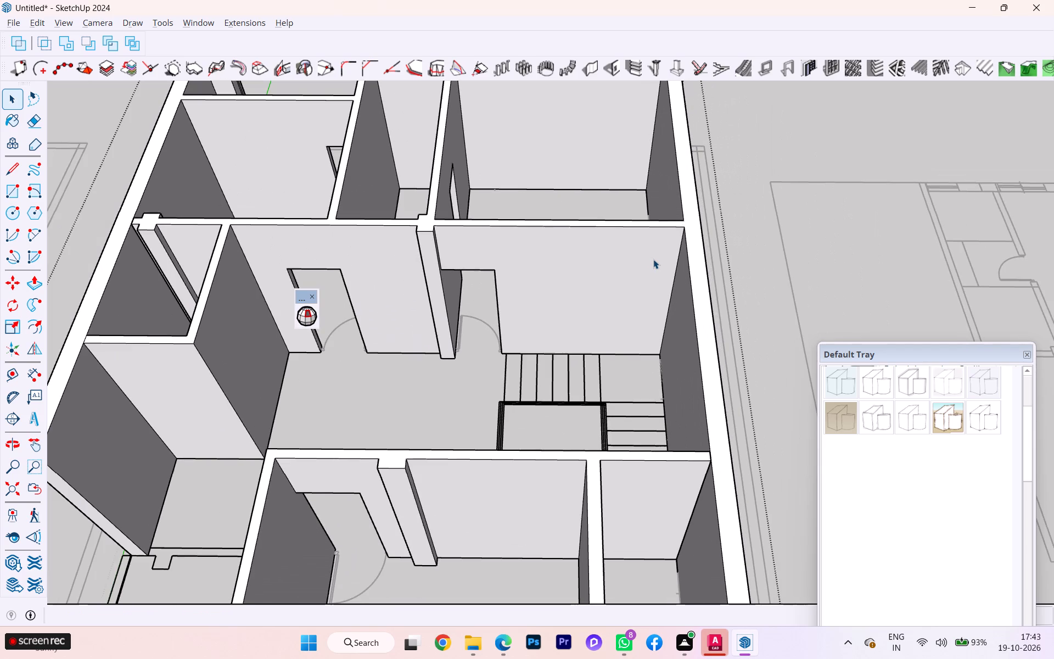
scroll(648, 264, "down", 2)
scroll(496, 284, "down", 1)
middle_click_drag(496, 284, 604, 271)
scroll(206, 326, "up", 7)
scroll(262, 305, "up", 4)
scroll(401, 287, "down", 2)
scroll(405, 287, "up", 3)
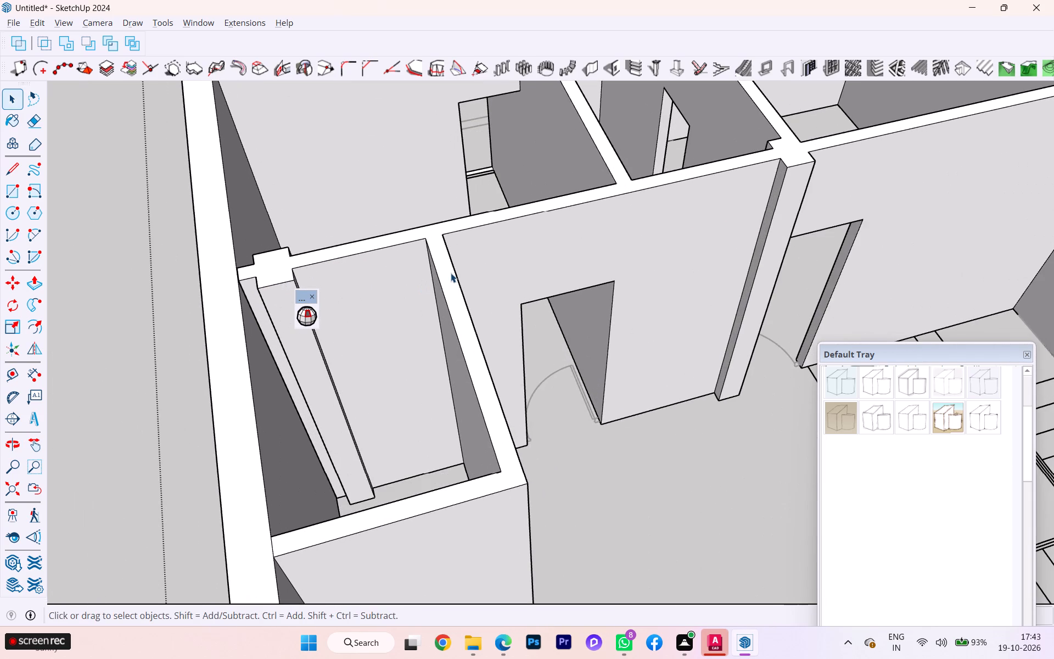
scroll(451, 272, "down", 2)
scroll(451, 272, "up", 2)
scroll(451, 272, "down", 13)
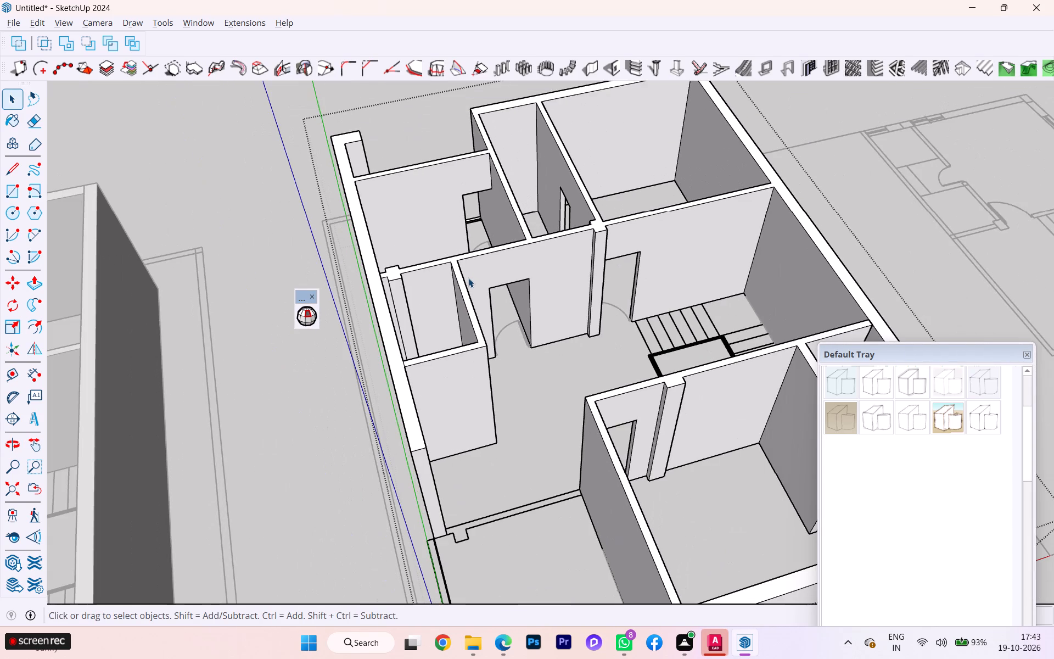
Close the middle building's wall group to return to the whole model.
left_click(287, 299)
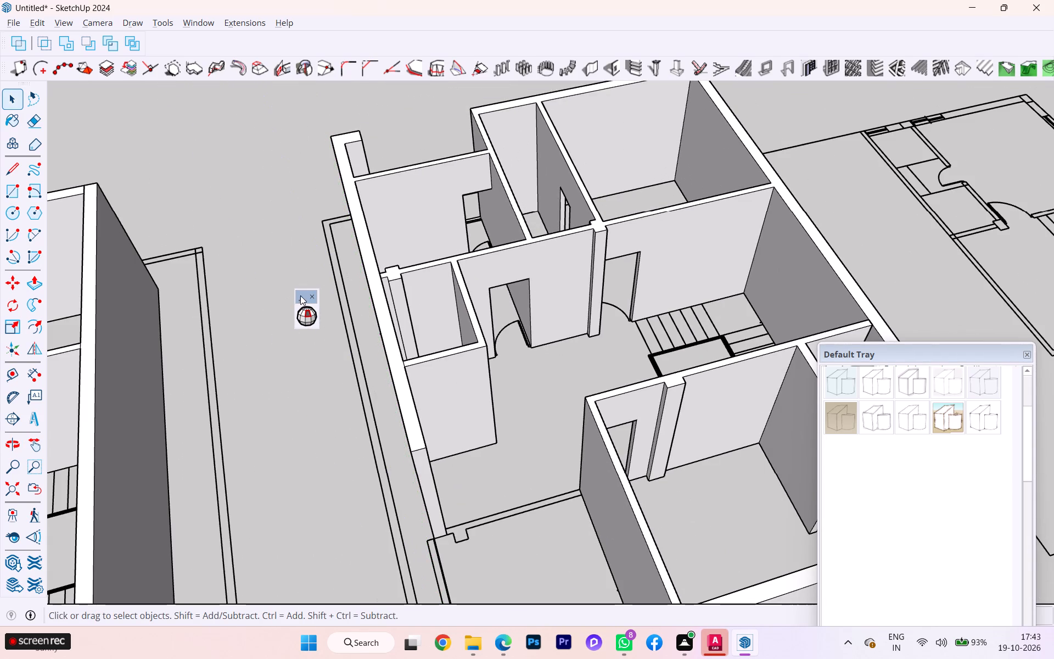
left_click(289, 300)
left_click(271, 319)
Examine the staircase plan lines, landings and adjoining walls in the middle building.
scroll(573, 316, "up", 1)
scroll(574, 316, "down", 1)
scroll(580, 316, "up", 2)
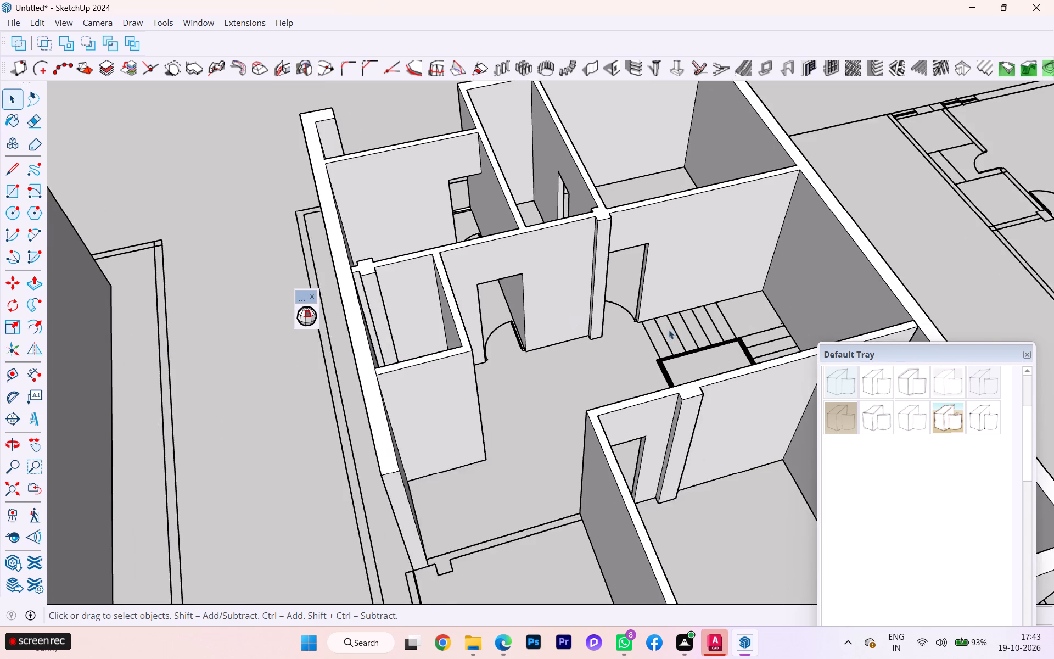
scroll(674, 336, "down", 1)
middle_click_drag(674, 336, 873, 400)
scroll(796, 284, "down", 1)
scroll(796, 284, "up", 6)
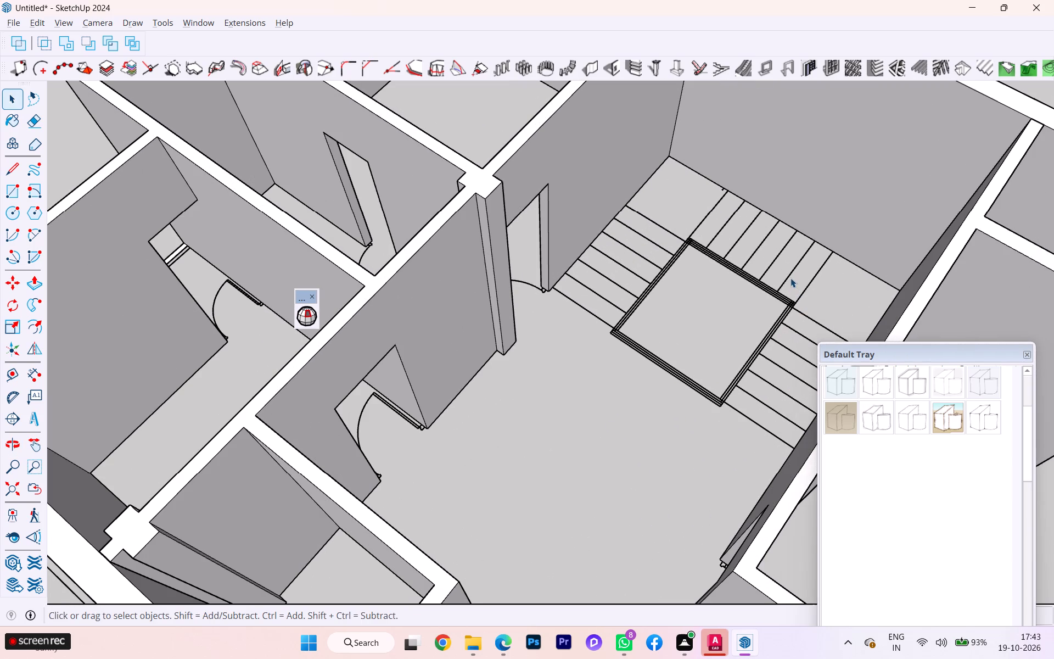
scroll(569, 198, "up", 2)
scroll(569, 198, "down", 1)
scroll(569, 198, "up", 1)
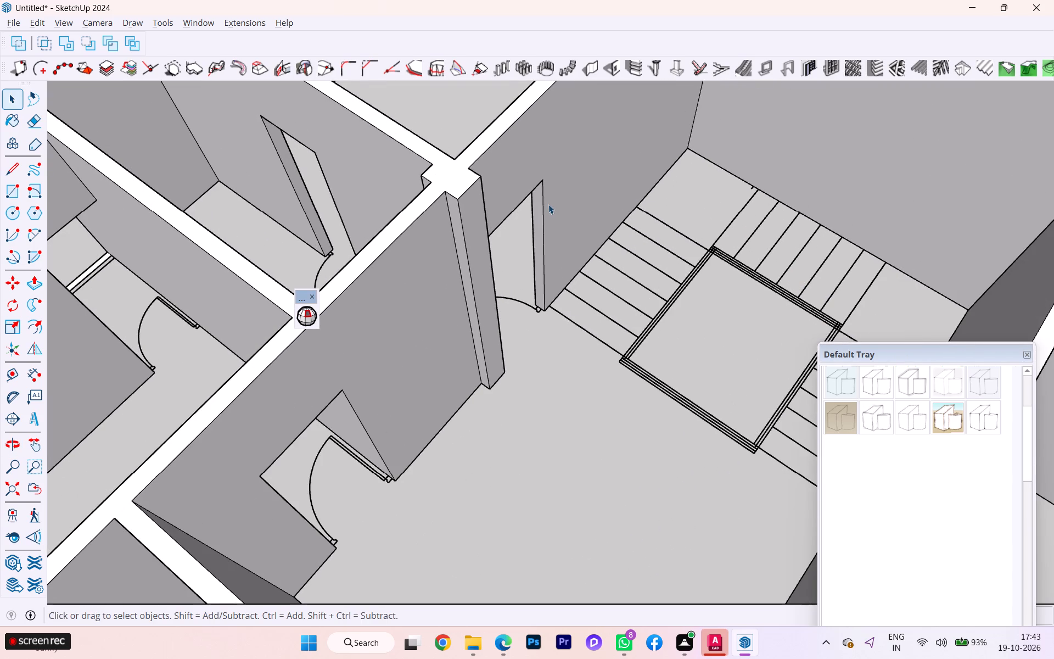
scroll(506, 221, "up", 4)
scroll(480, 238, "down", 2)
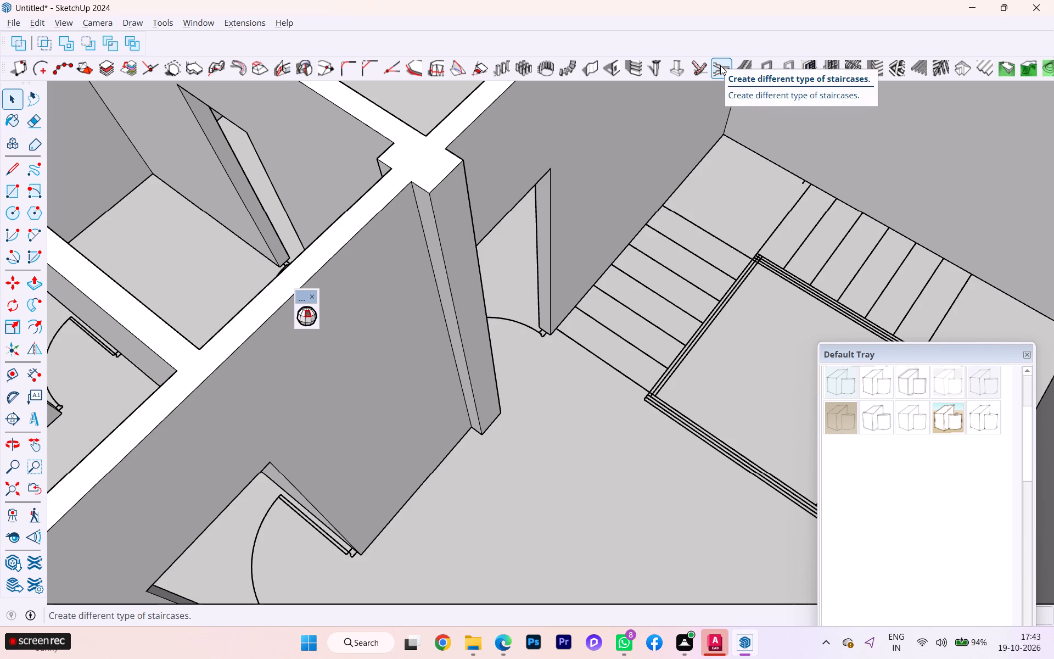
Browse the 1001bit staircase types 1 to 9 for one suited to the staircase plan.
left_click(720, 65)
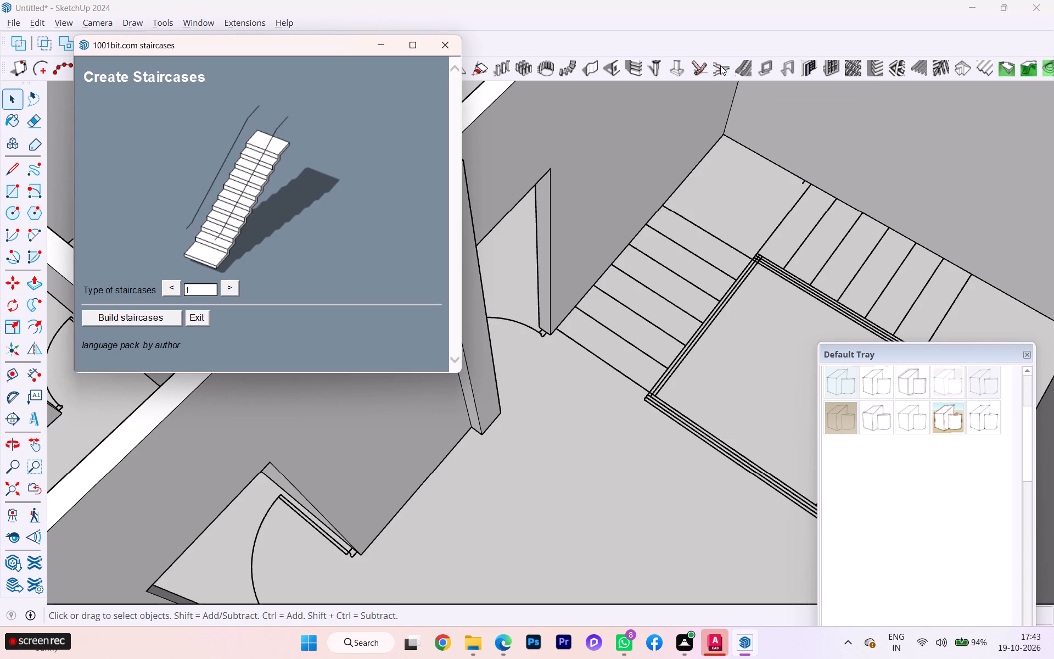
left_click(228, 285)
triple_click(228, 285)
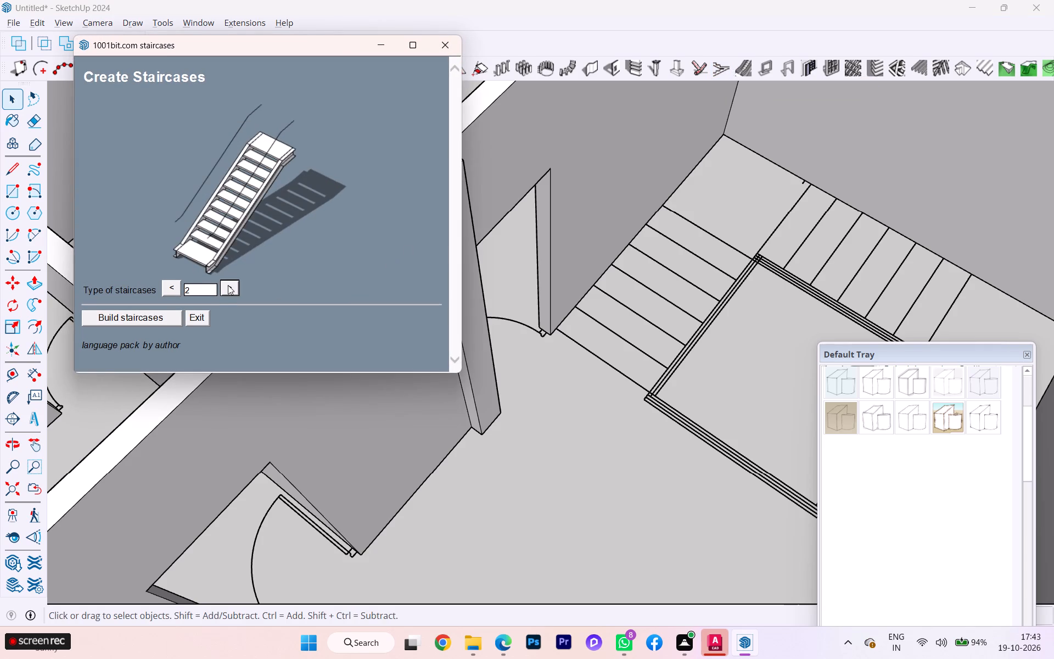
triple_click(228, 285)
left_click(228, 285)
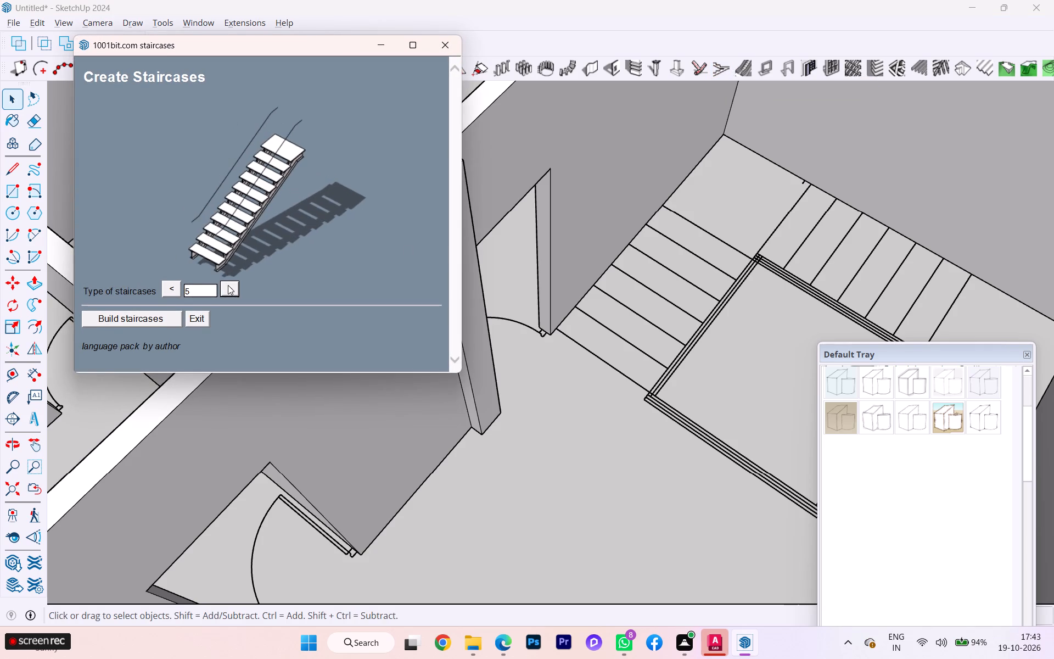
triple_click(228, 285)
left_click(228, 285)
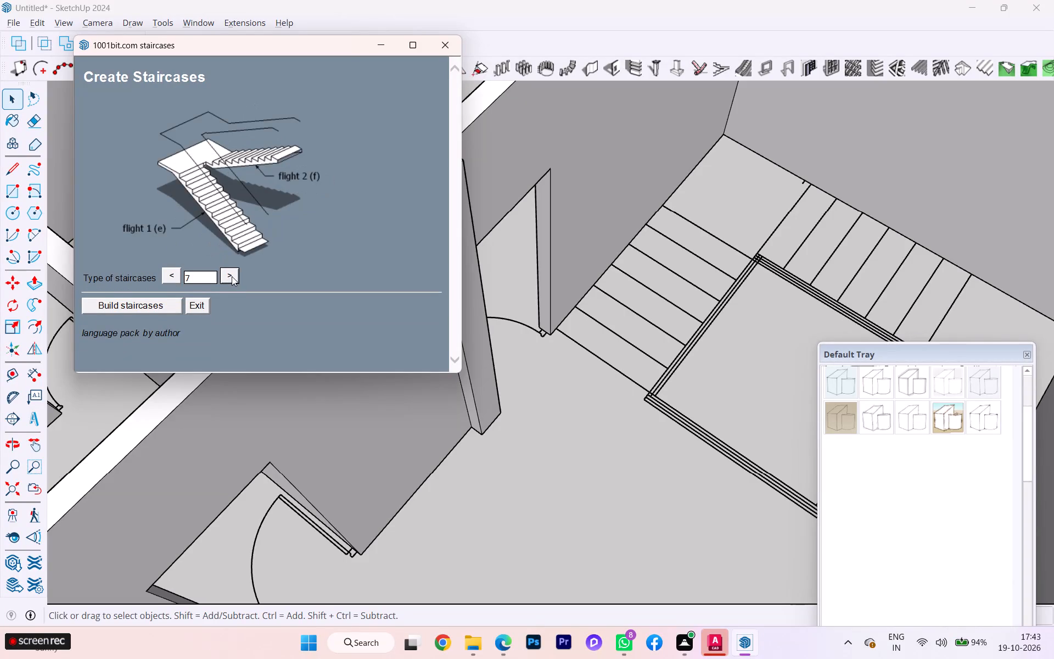
left_click(232, 276)
left_click(232, 276)
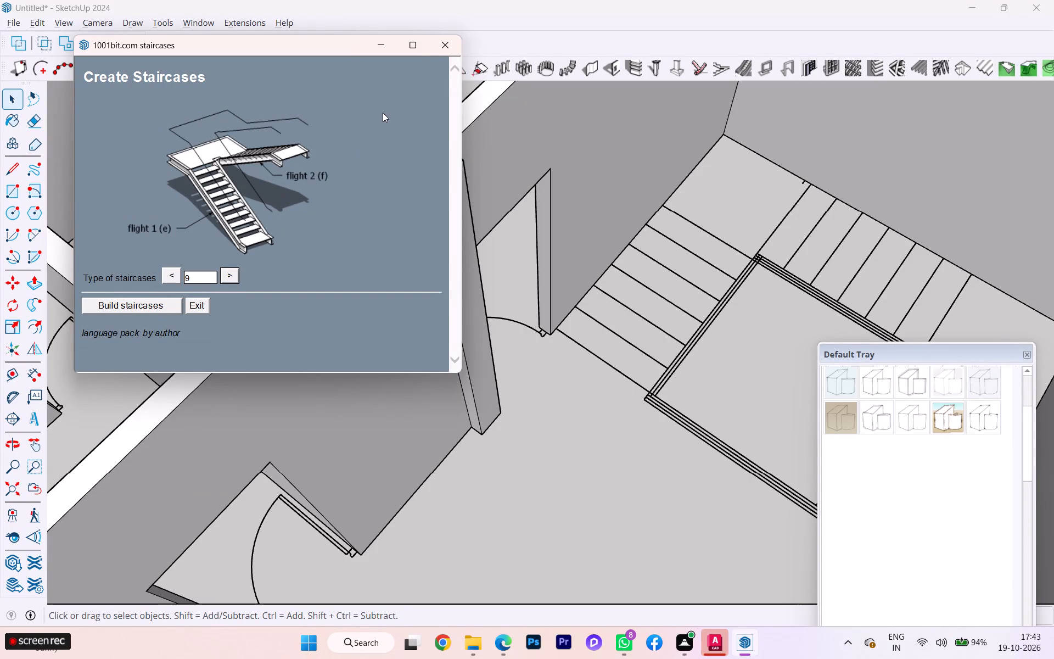
left_click(454, 45)
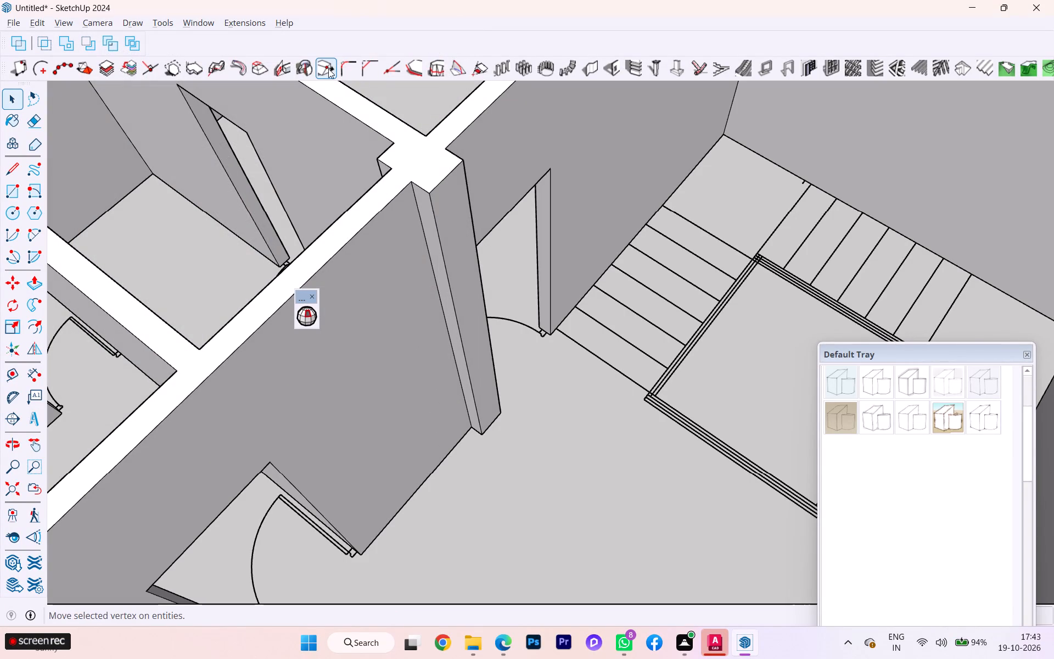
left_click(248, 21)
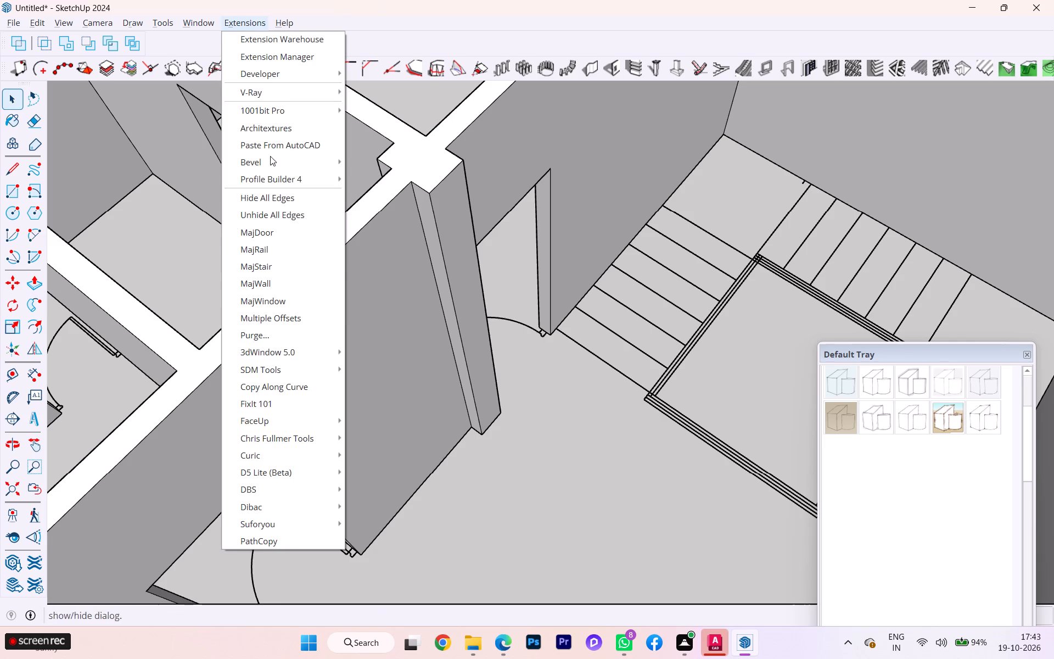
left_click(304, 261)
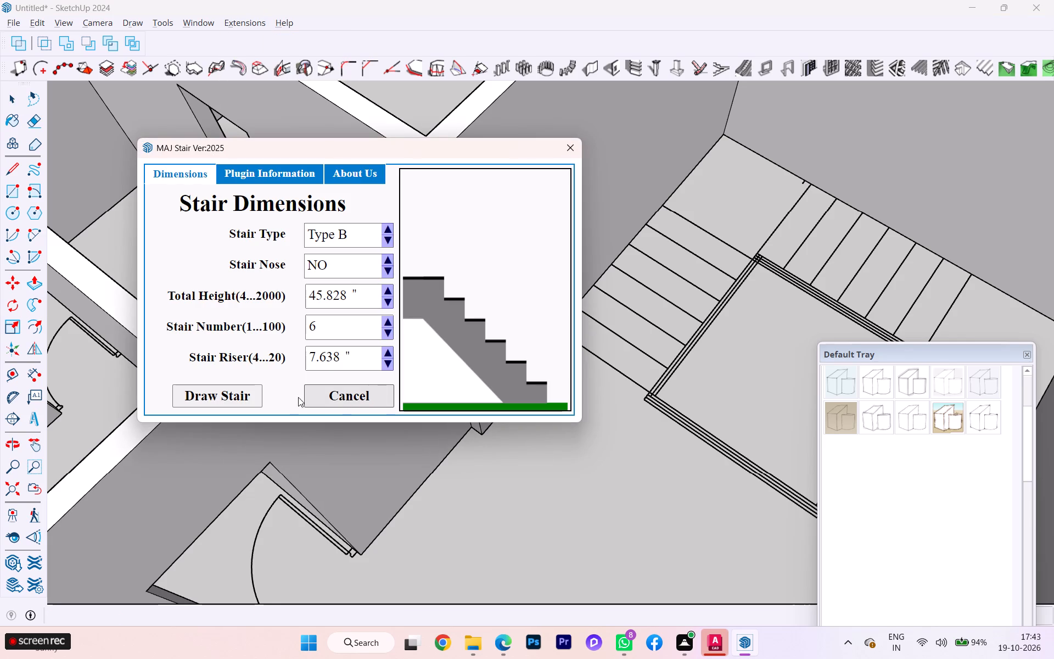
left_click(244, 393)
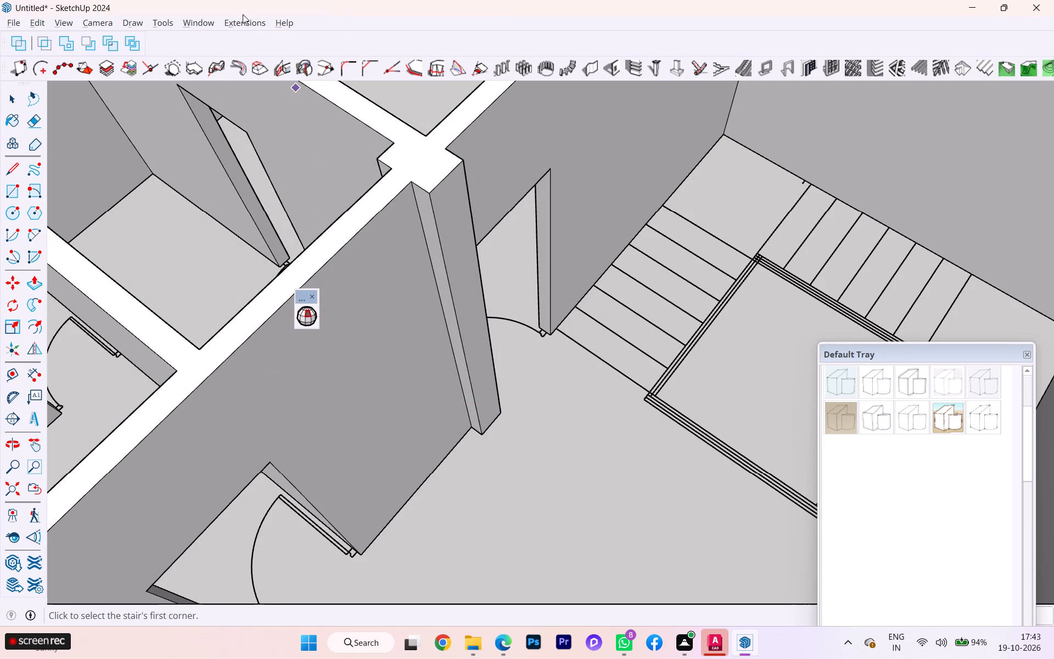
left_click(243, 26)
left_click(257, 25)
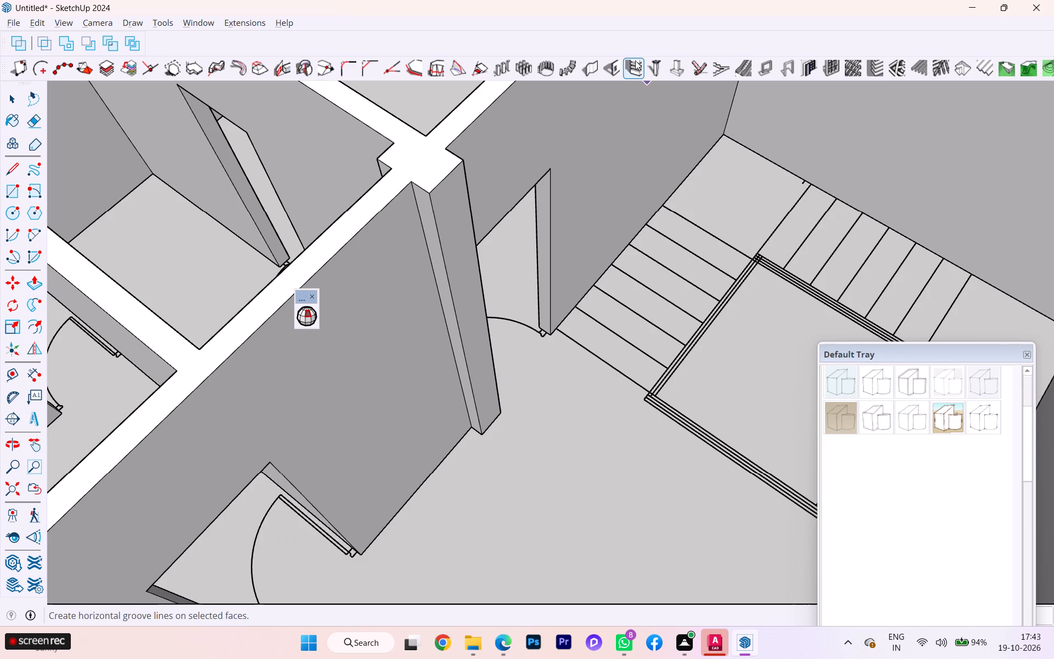
Browse the full range of 1001bit staircase types again, comparing straight, two-flight and spiral designs.
left_click(719, 76)
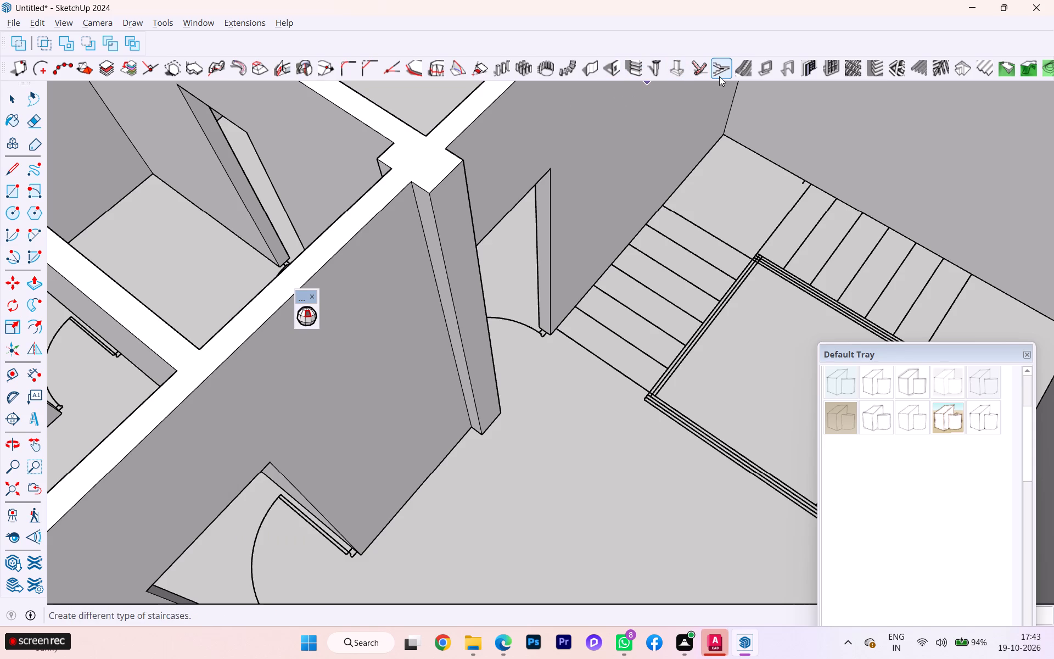
left_click(228, 292)
left_click(228, 292)
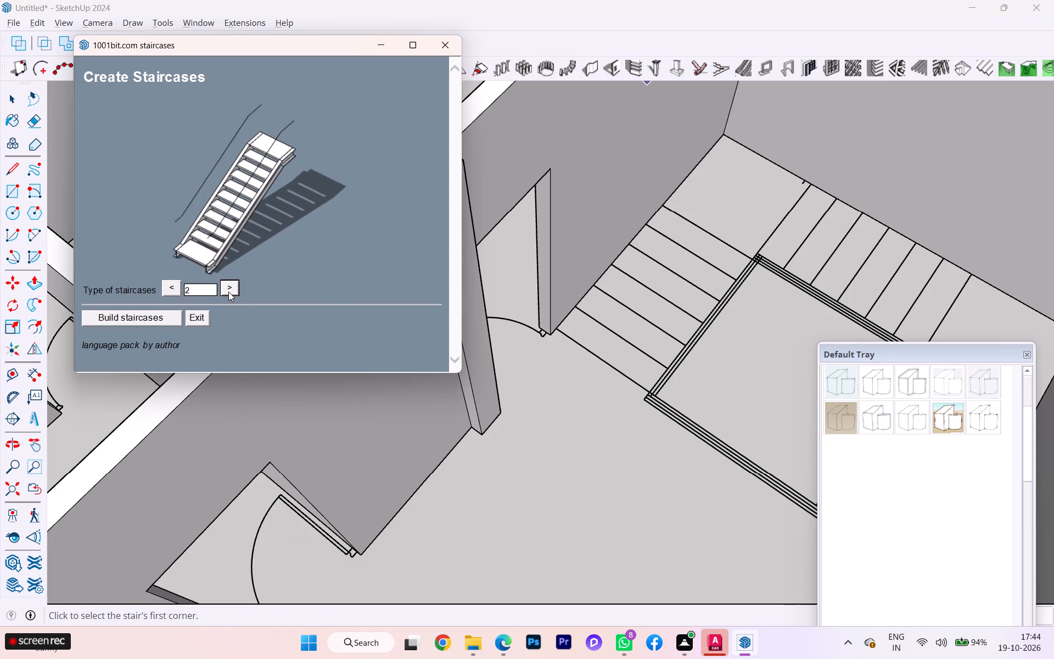
left_click(228, 292)
left_click(228, 292)
left_click(228, 292)
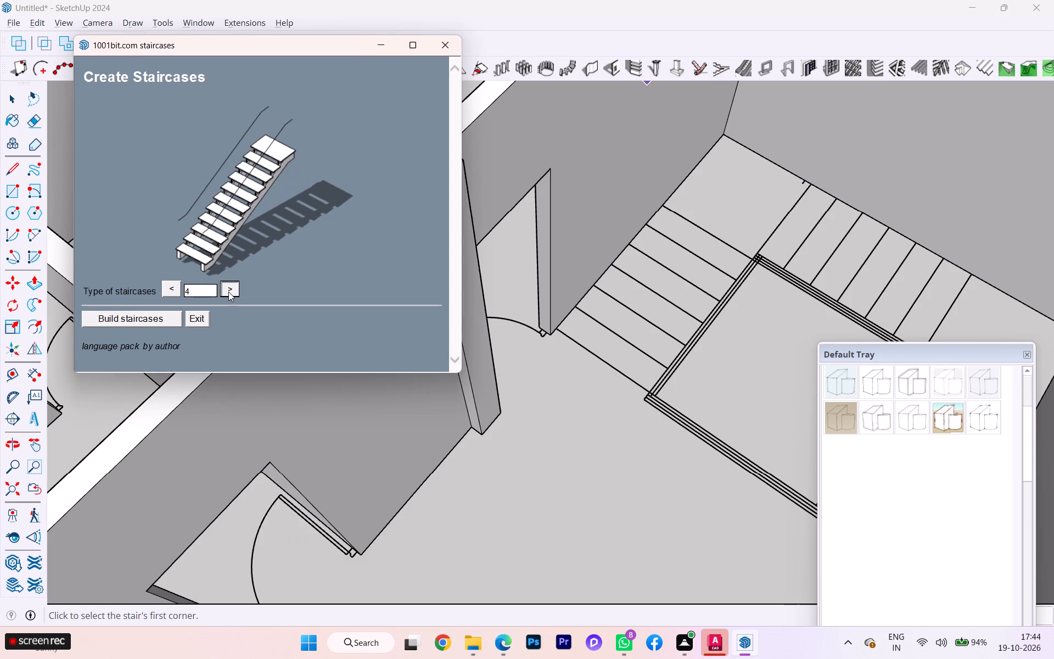
left_click(228, 292)
left_click(228, 292)
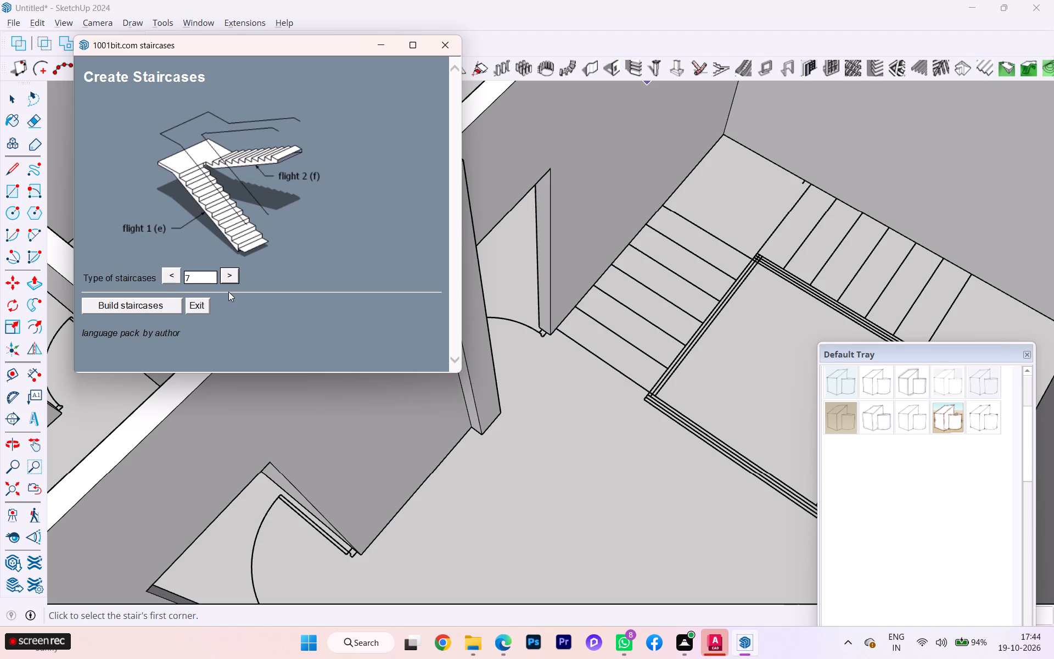
left_click(228, 292)
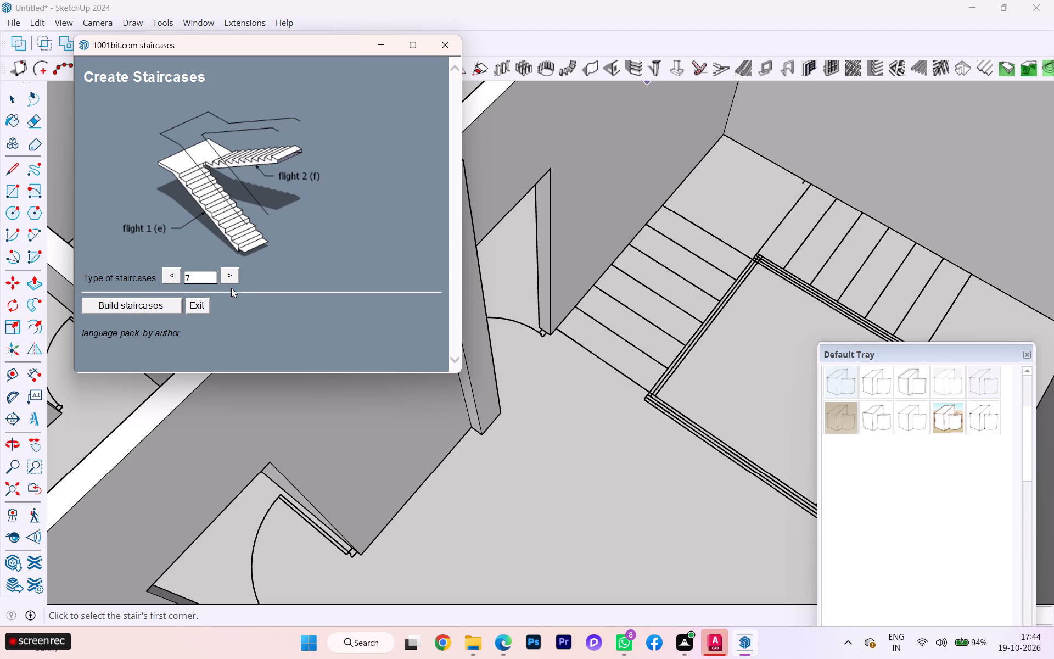
left_click(232, 277)
left_click(232, 277)
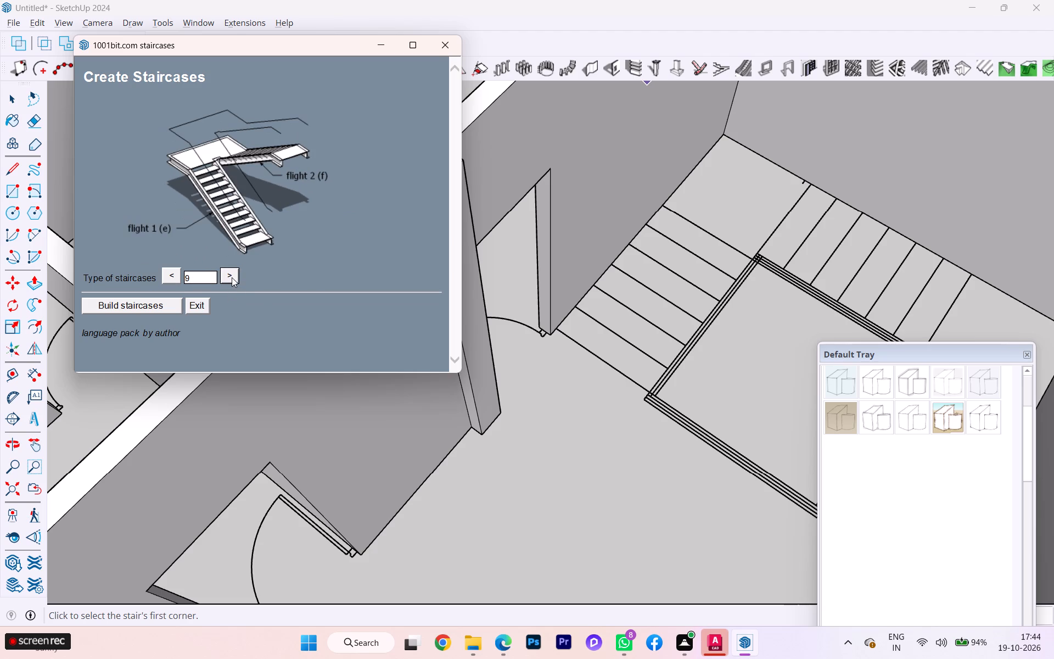
left_click(232, 277)
left_click(232, 277)
left_click(232, 277)
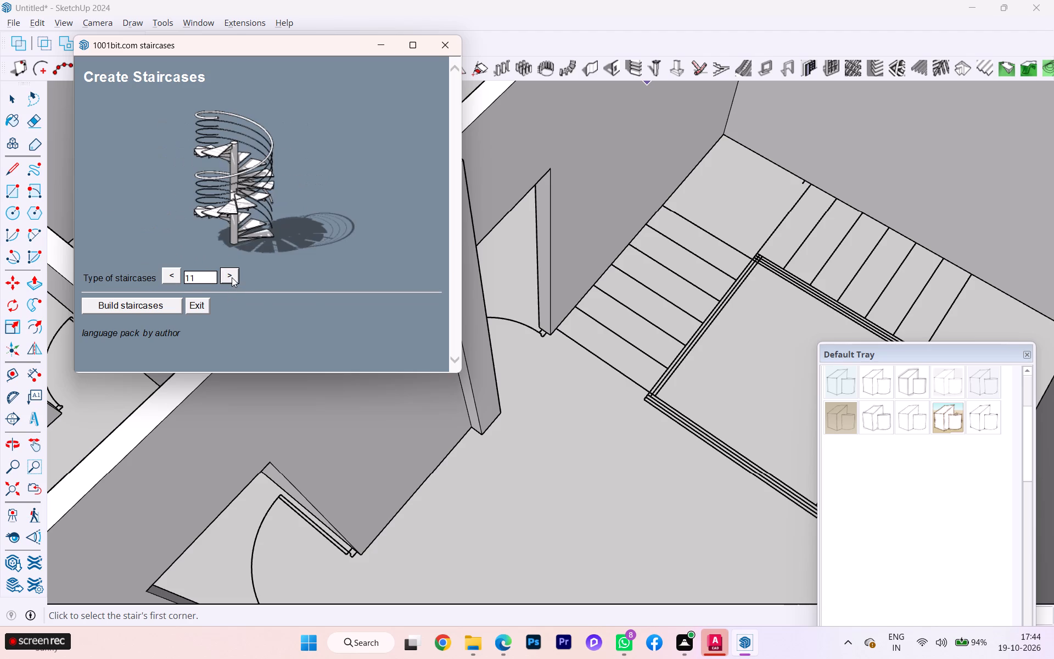
left_click(232, 277)
left_click(232, 277)
left_click(232, 277)
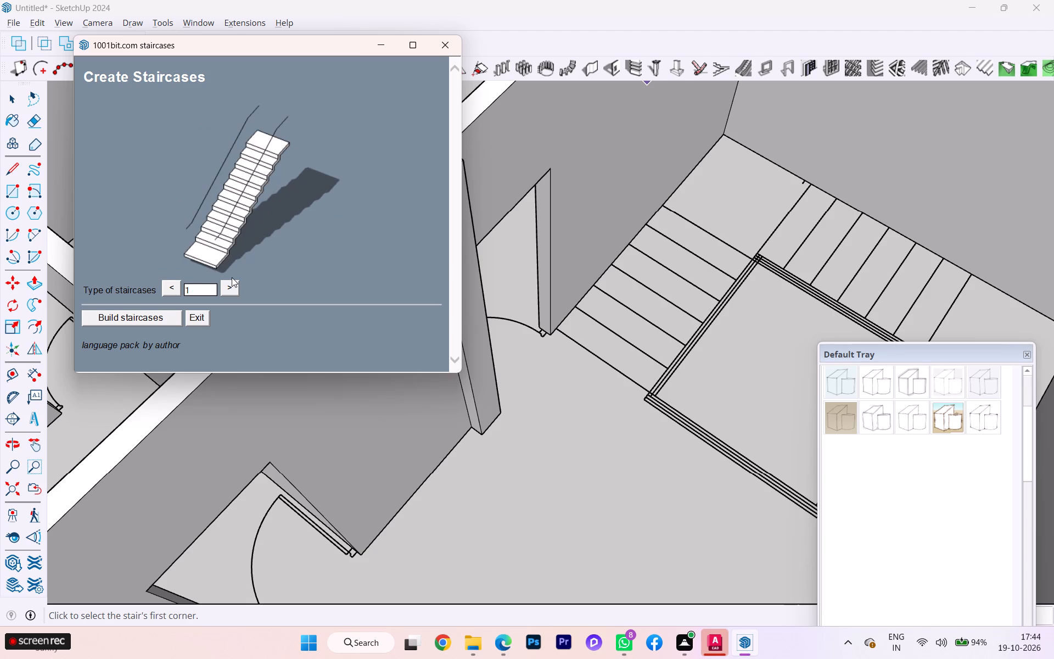
left_click(230, 282)
left_click(230, 282)
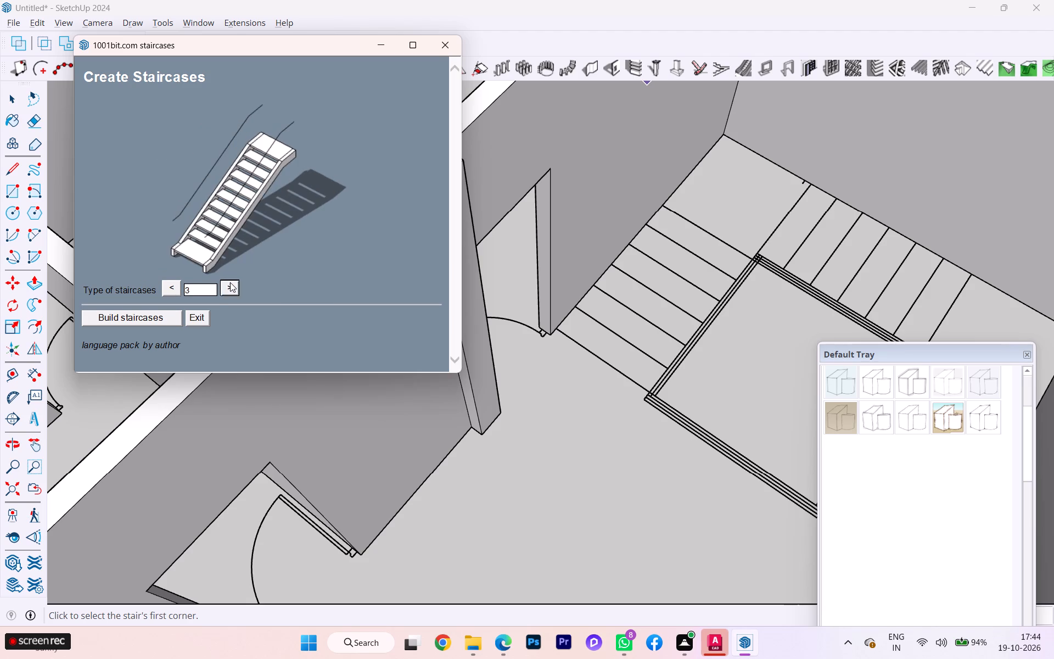
left_click(230, 282)
triple_click(230, 282)
double_click(230, 282)
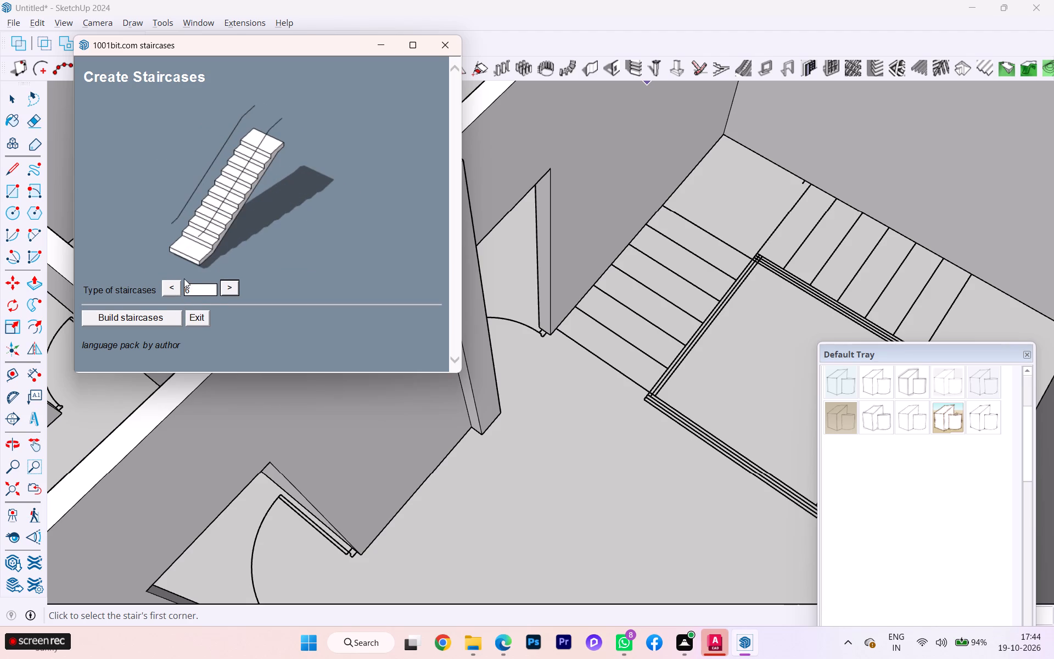
View the build settings of the two-flight 1001bit staircase type 7 without creating it.
left_click(228, 289)
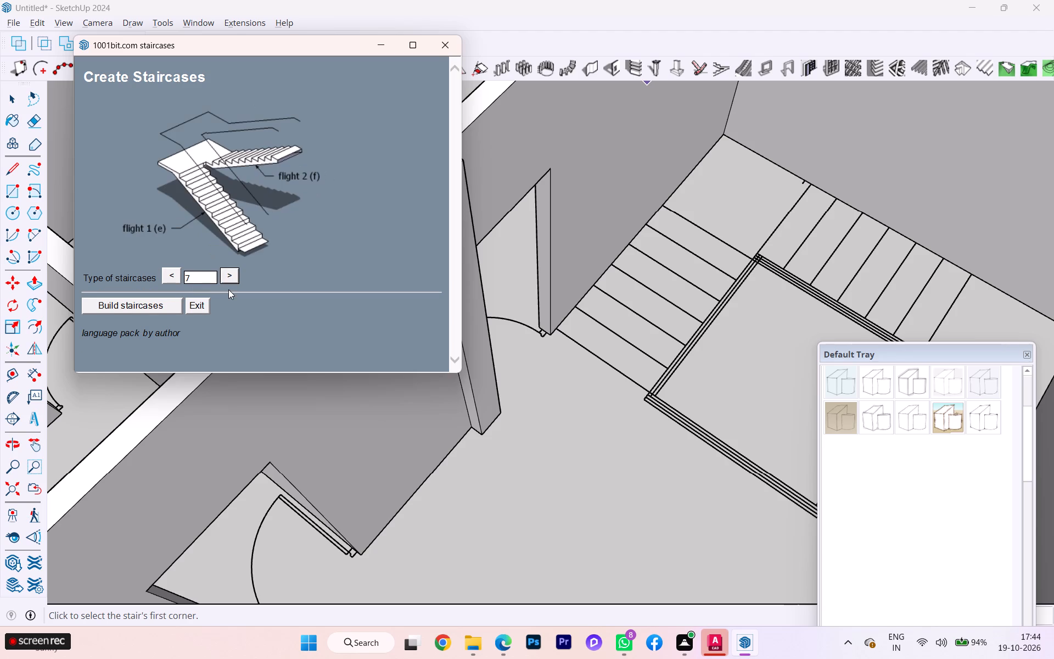
left_click(140, 300)
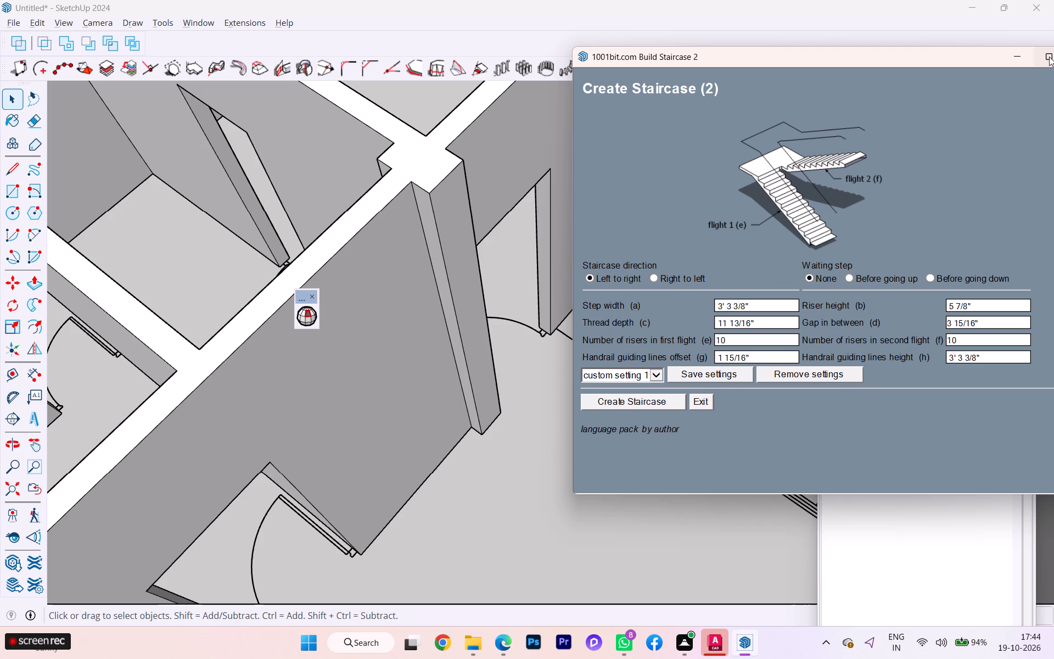
left_click_drag(1010, 58, 849, 57)
left_click_drag(844, 62, 720, 49)
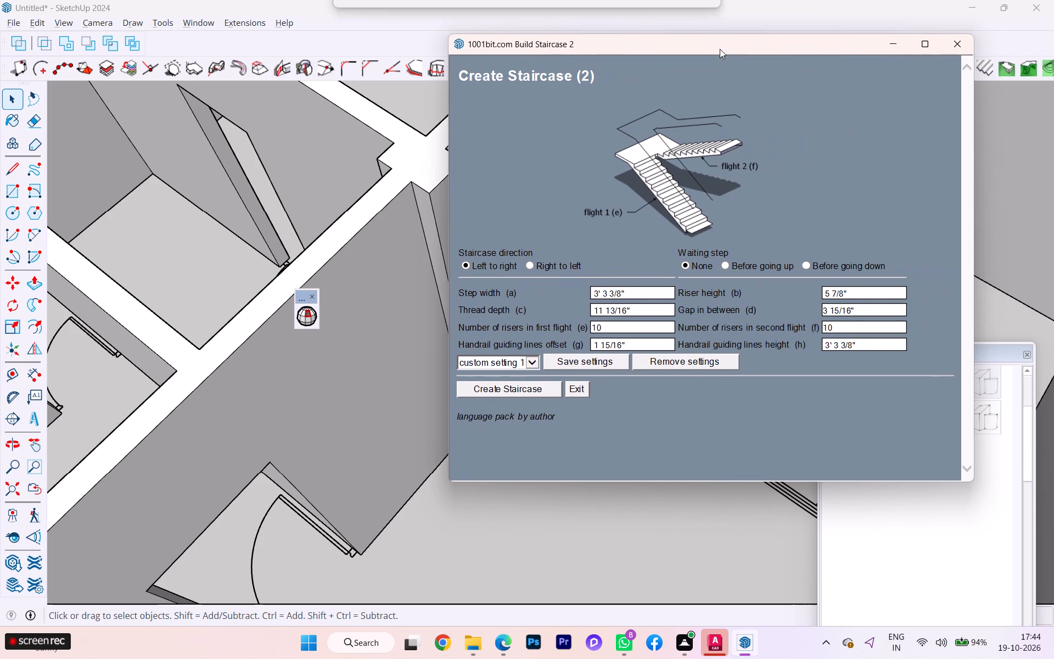
left_click(964, 43)
Browse the MajStair stair types A to D, comparing their profiles, without drawing a stair.
left_click(233, 18)
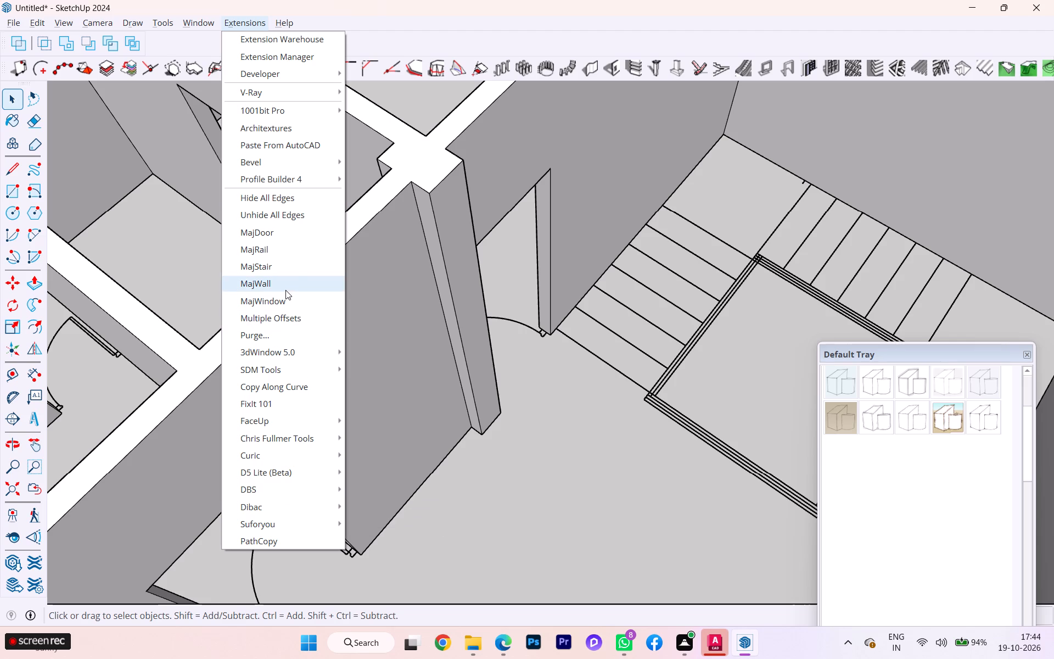
left_click(291, 270)
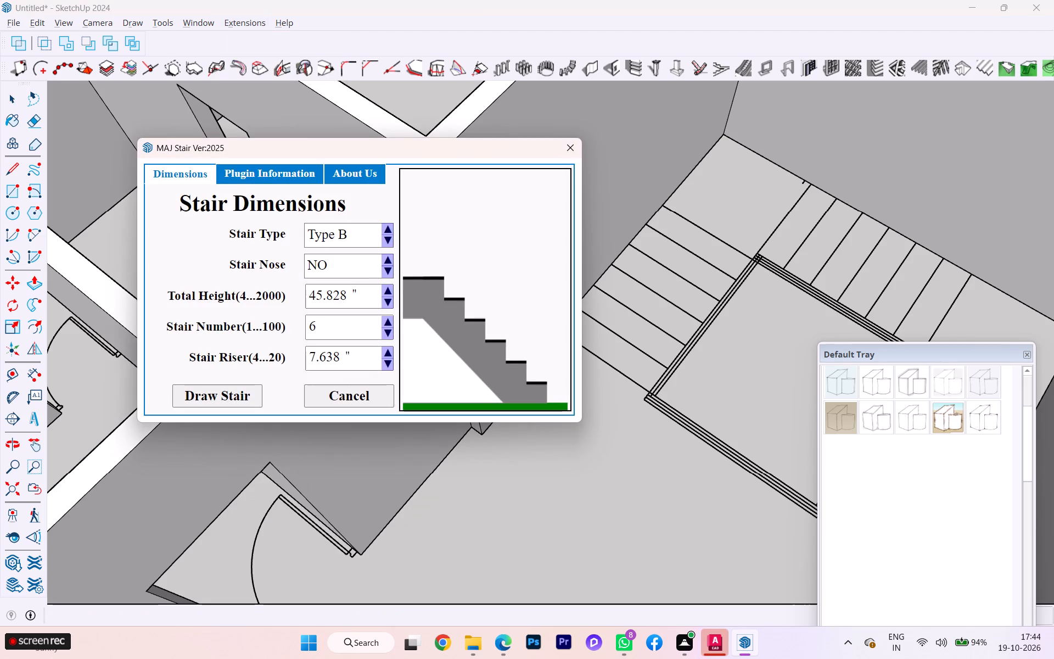
left_click(384, 241)
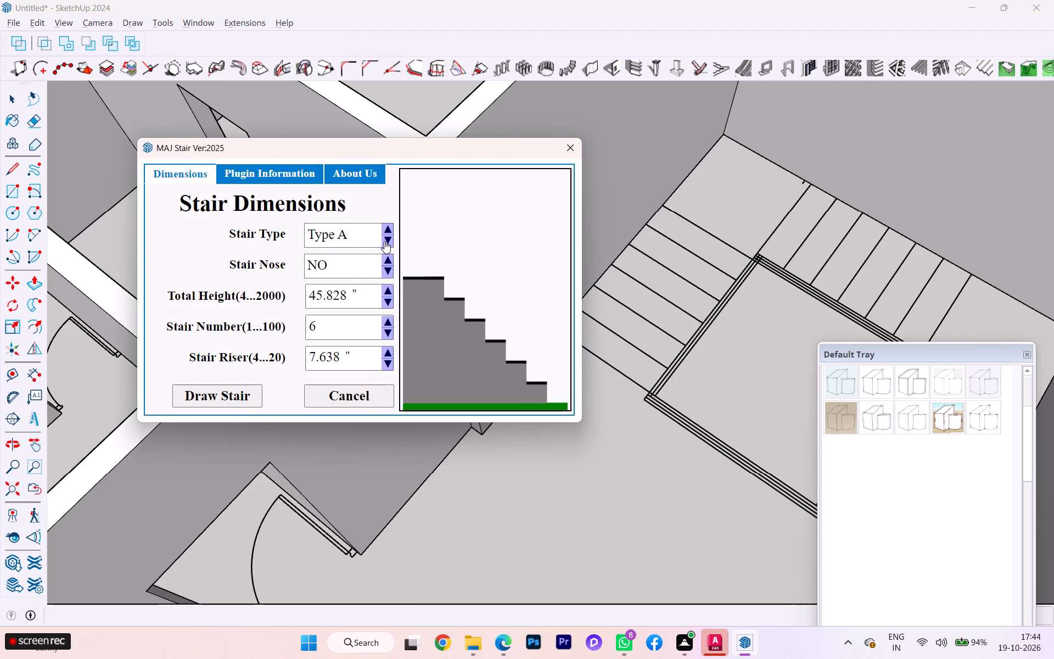
left_click(386, 239)
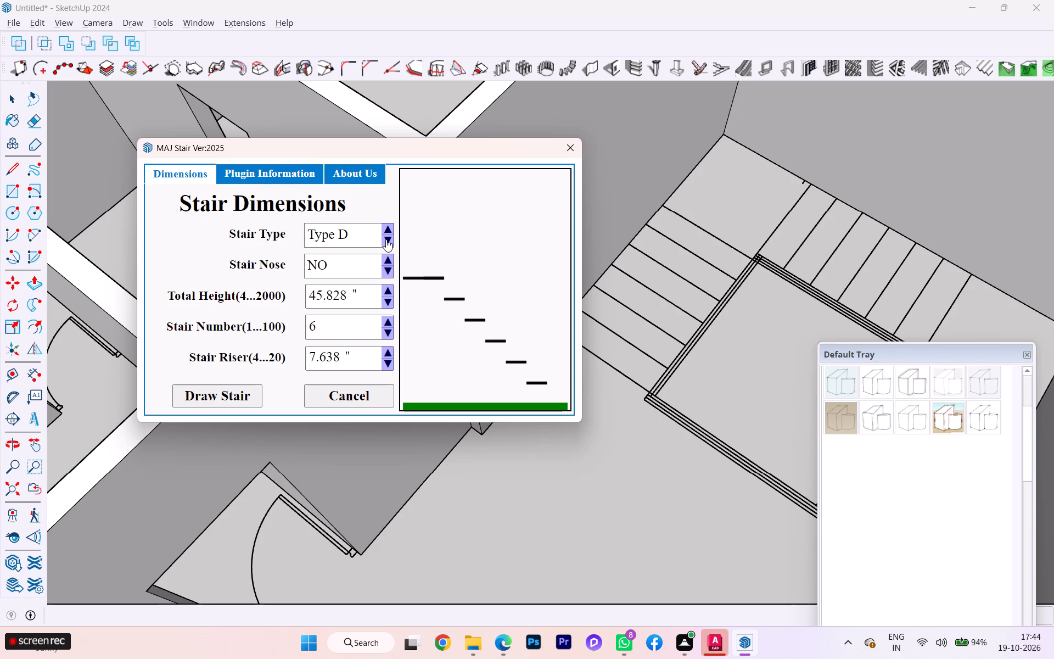
left_click(386, 239)
left_click(386, 239)
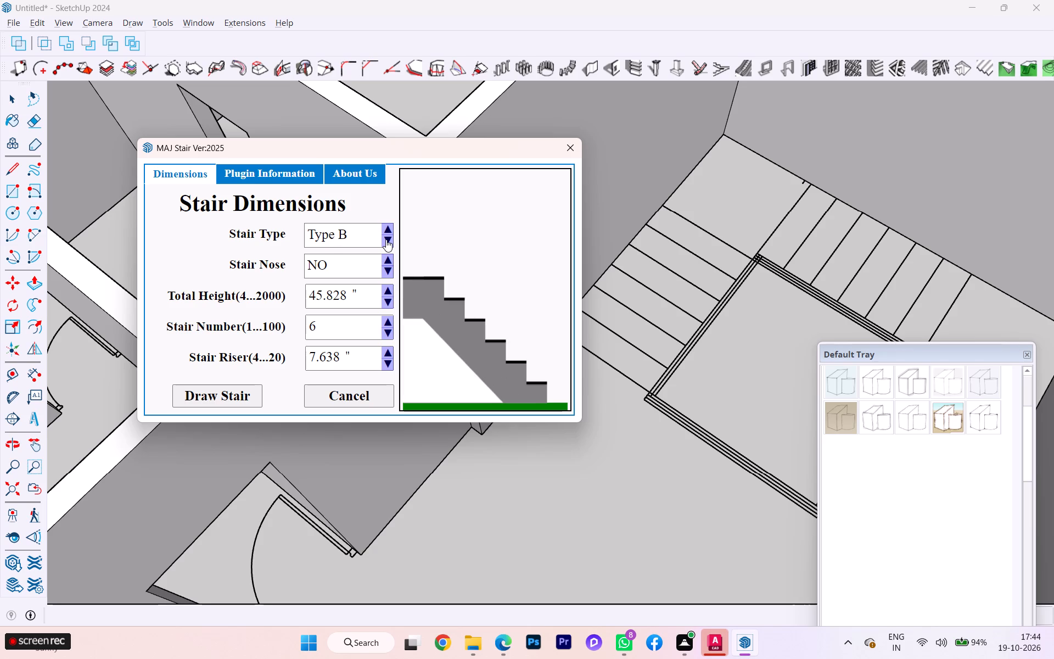
left_click(386, 239)
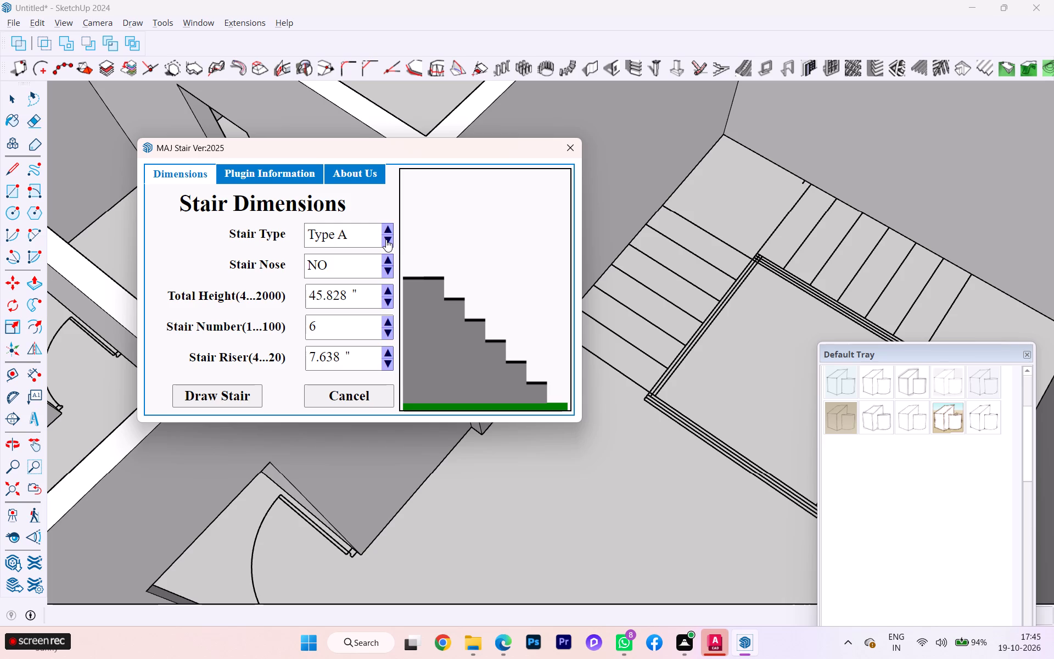
left_click(386, 239)
left_click(386, 239)
left_click(386, 239)
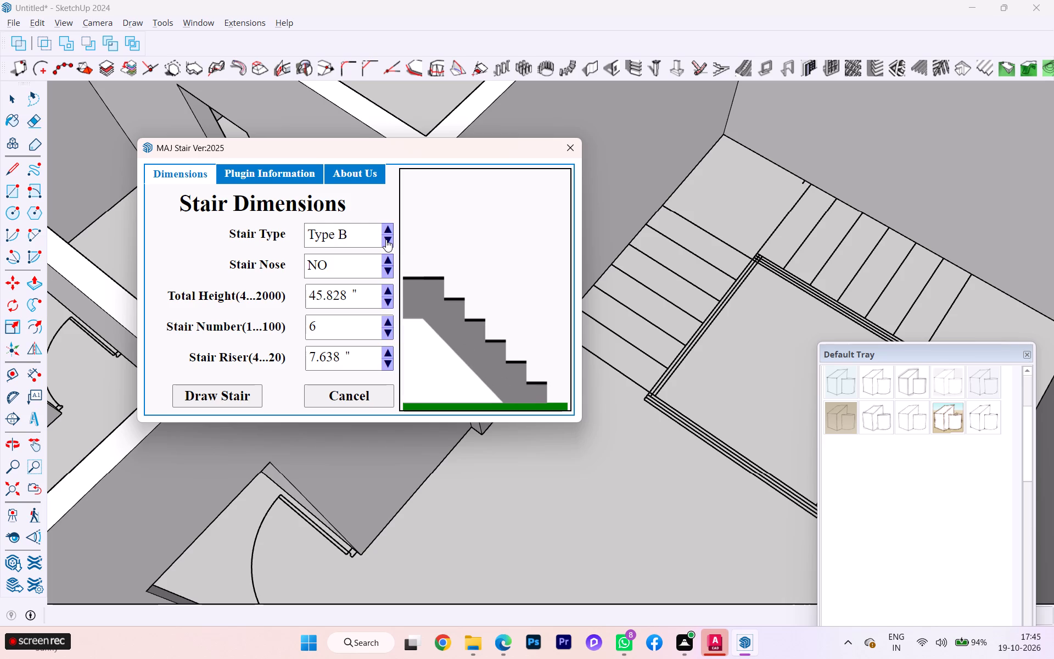
left_click(386, 239)
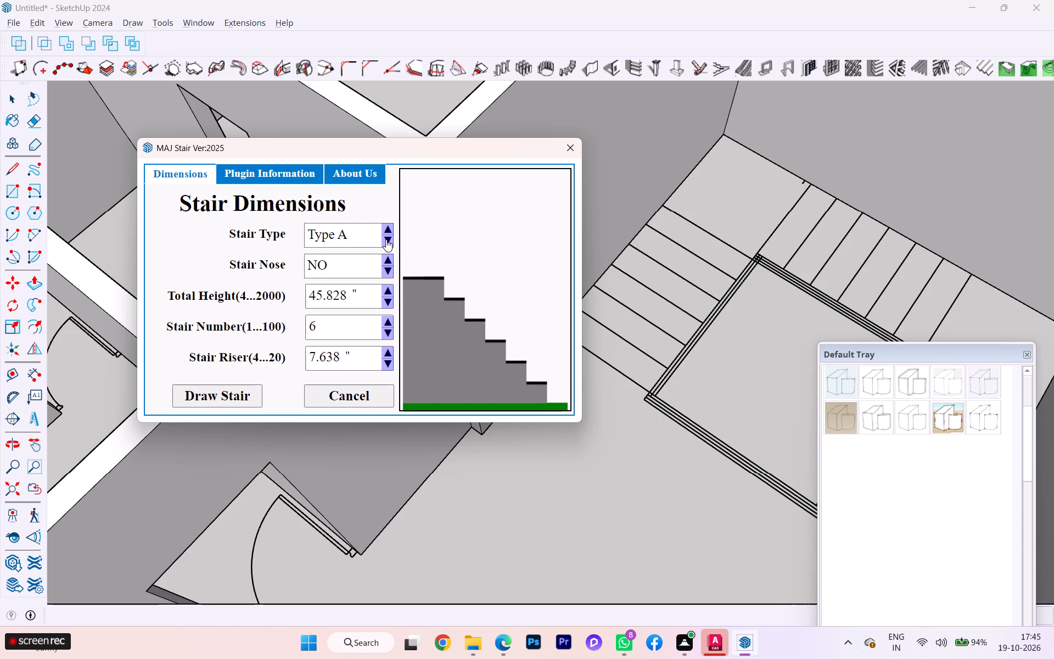
left_click(386, 239)
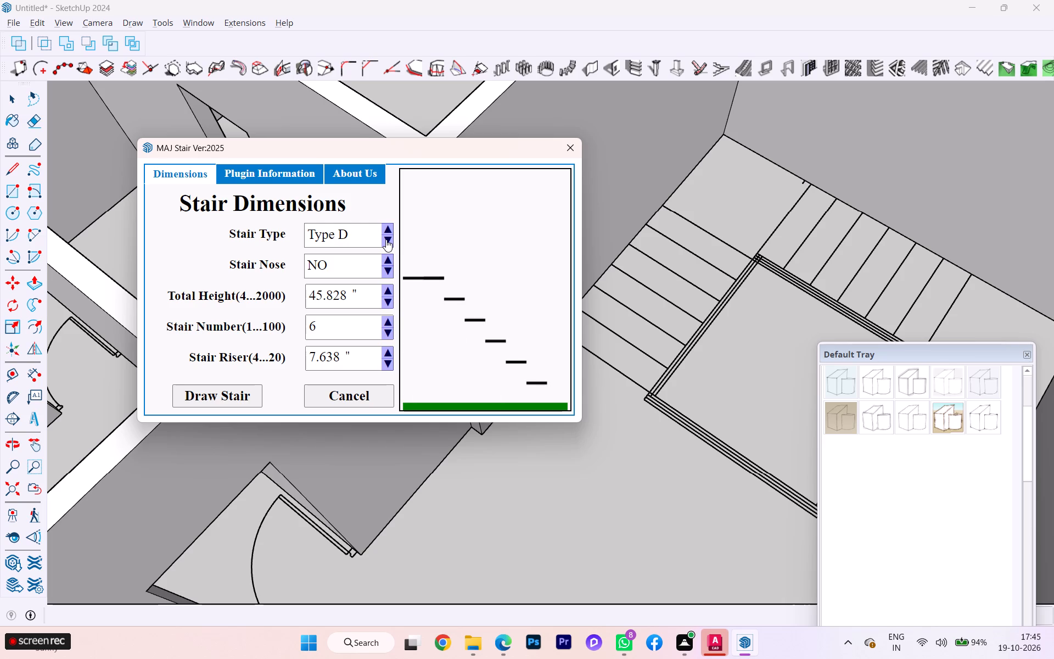
left_click(386, 239)
left_click(386, 239)
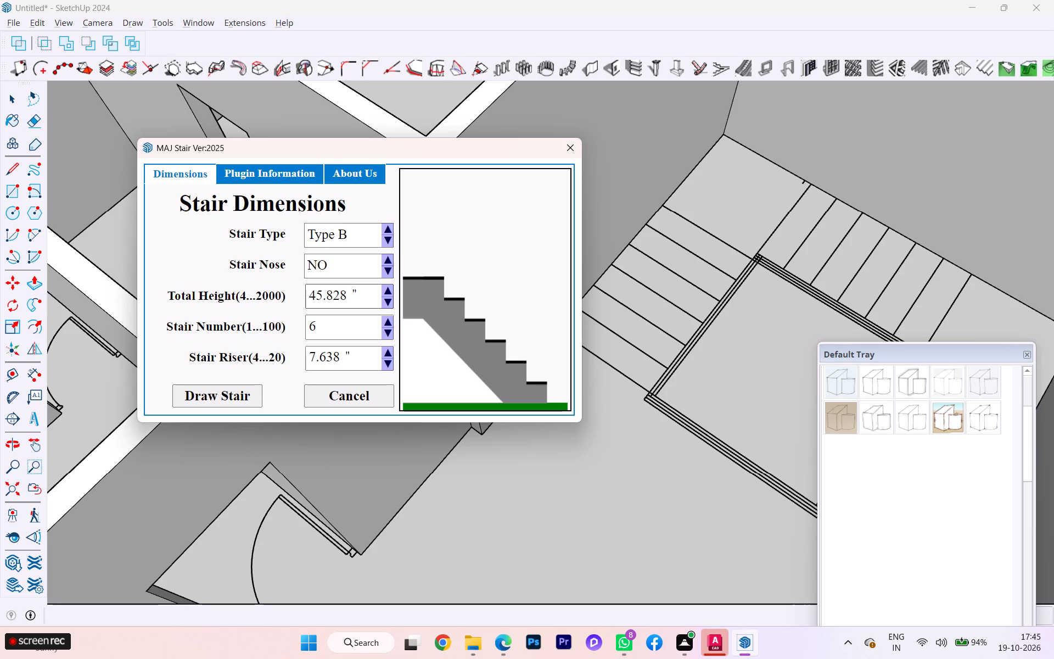
scroll(333, 308, "down", 1)
left_click(570, 147)
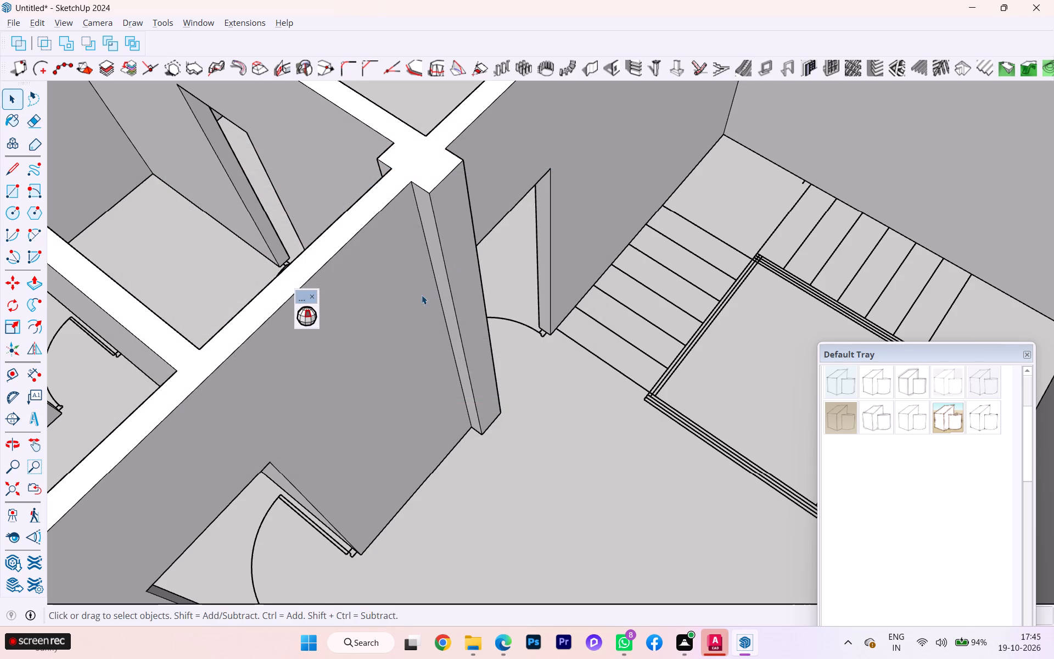
Examine the staircase plan area and the surrounding walls of the middle building.
scroll(401, 331, "down", 2)
scroll(520, 332, "up", 2)
scroll(520, 332, "down", 1)
scroll(520, 332, "up", 4)
scroll(520, 332, "down", 1)
scroll(462, 329, "down", 4)
scroll(559, 350, "down", 5)
scroll(563, 350, "up", 1)
scroll(563, 350, "down", 4)
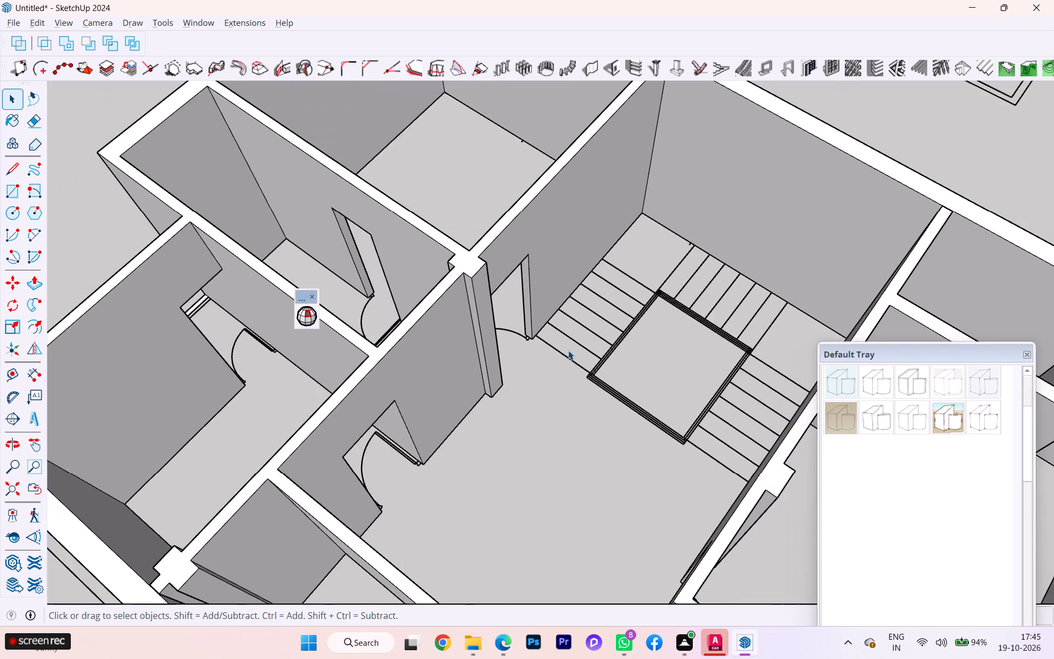
scroll(568, 350, "down", 3)
scroll(574, 350, "up", 2)
scroll(593, 353, "down", 1)
middle_click_drag(596, 356, 530, 299)
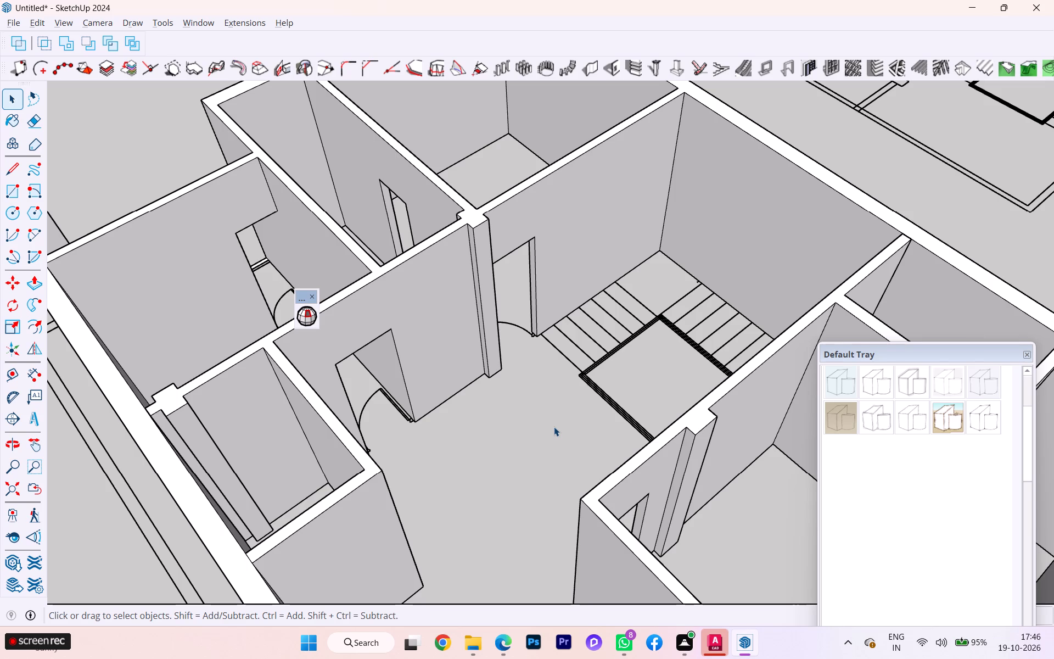
Draw a horizontal rectangle over the middle building's wall tops, spanning diagonally opposite outer corners.
scroll(493, 403, "down", 3)
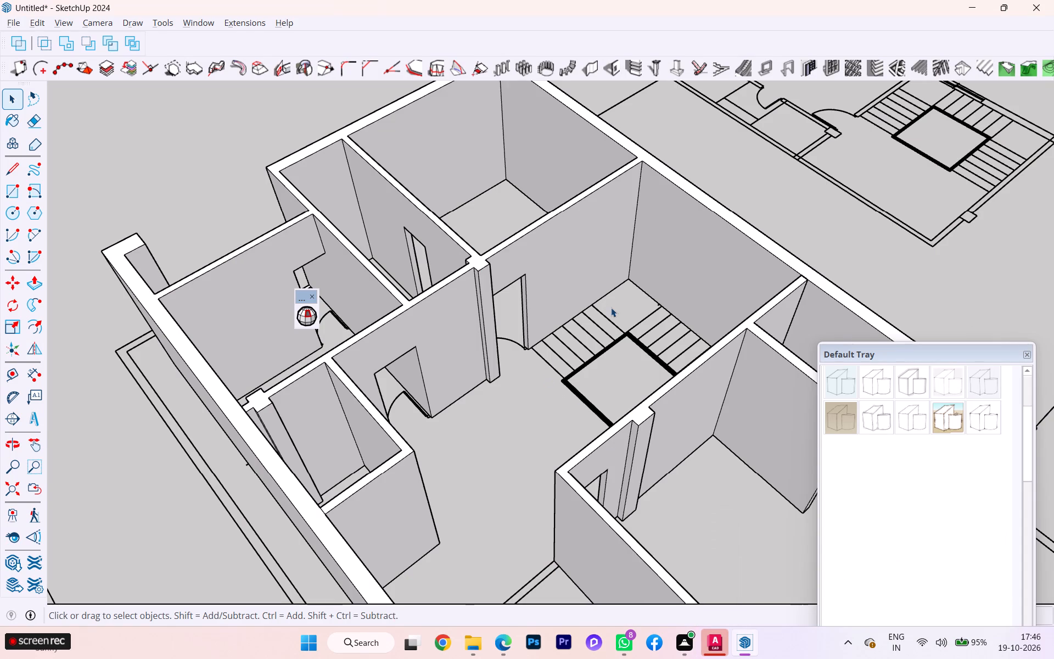
scroll(612, 306, "down", 5)
middle_click_drag(639, 377, 545, 353)
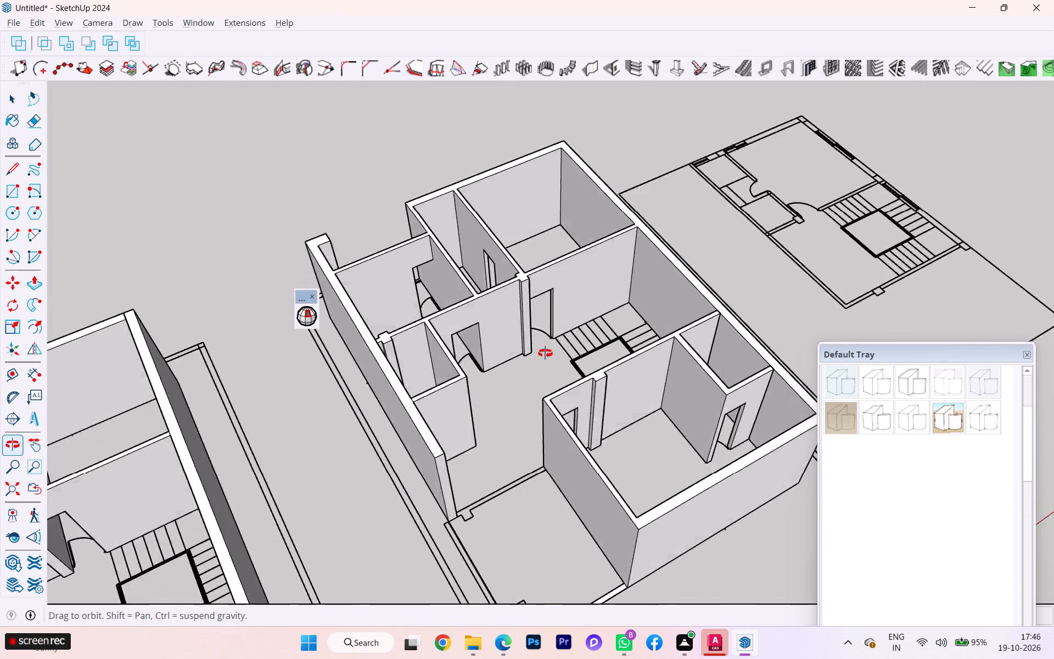
middle_click_drag(545, 353, 540, 351)
scroll(495, 358, "down", 4)
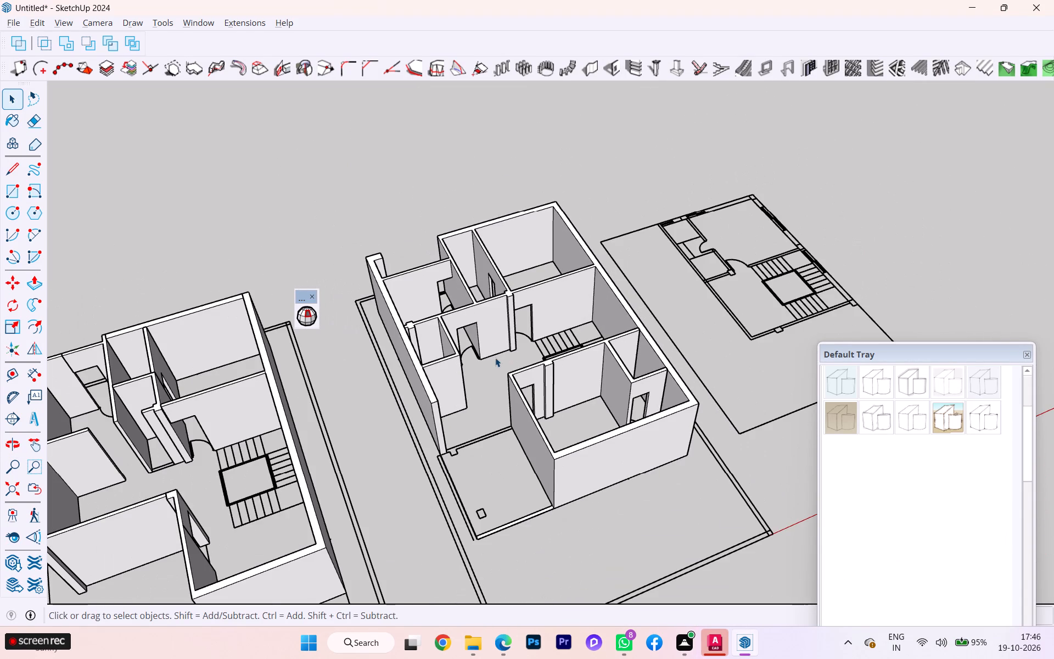
key("r")
key("Return")
scroll(456, 362, "up", 3)
scroll(452, 365, "down", 1)
scroll(452, 365, "up", 1)
scroll(345, 237, "up", 2)
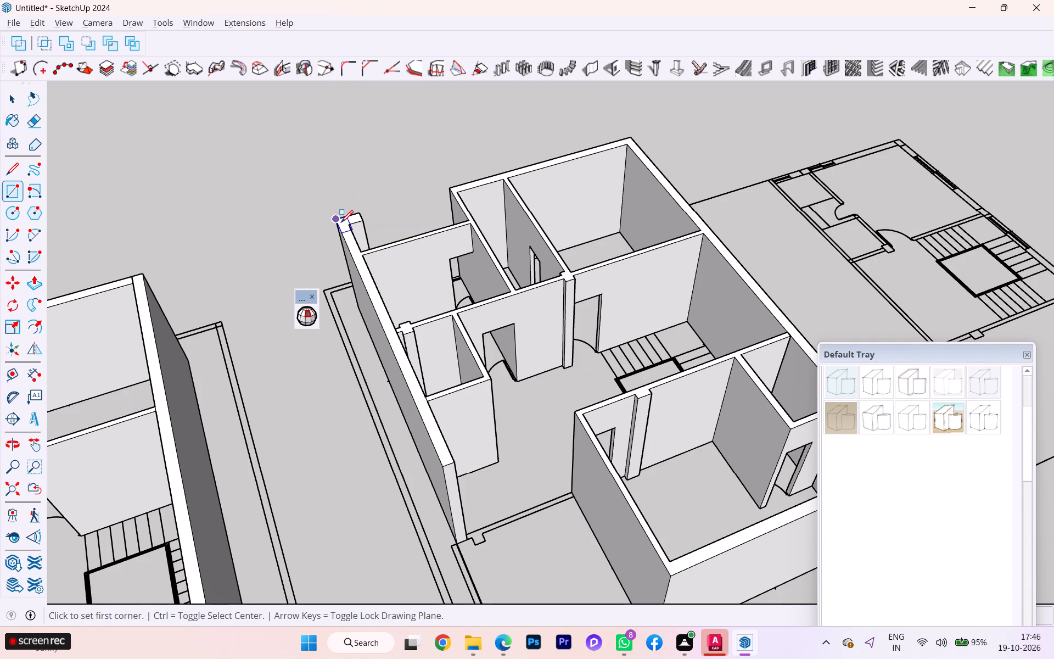
left_click(337, 220)
scroll(509, 344, "down", 3)
scroll(512, 356, "up", 1)
scroll(511, 356, "down", 3)
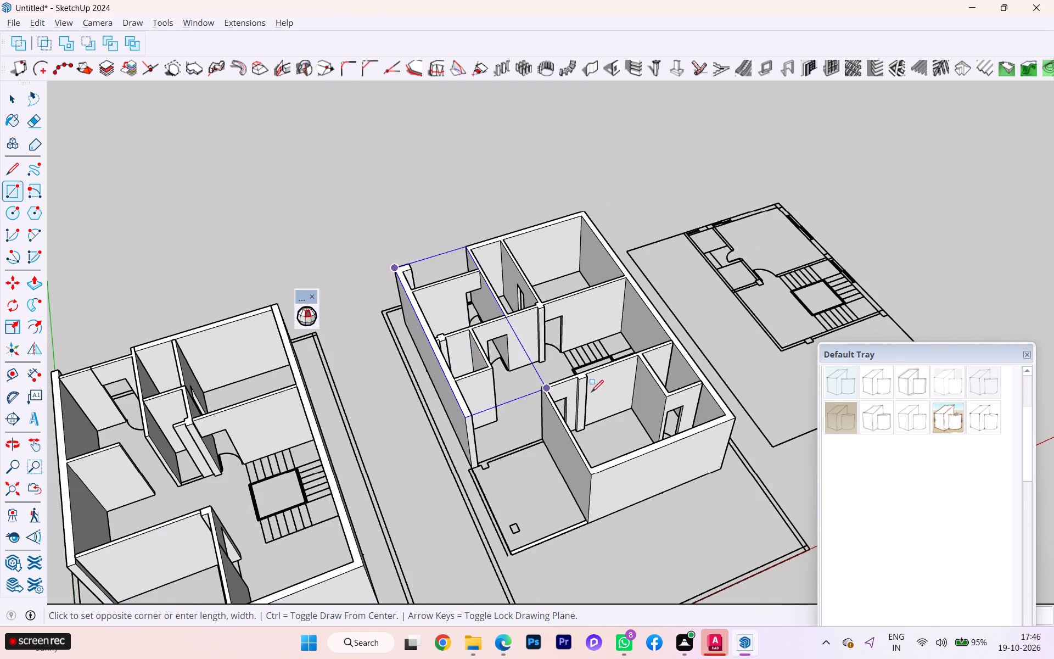
key("Up")
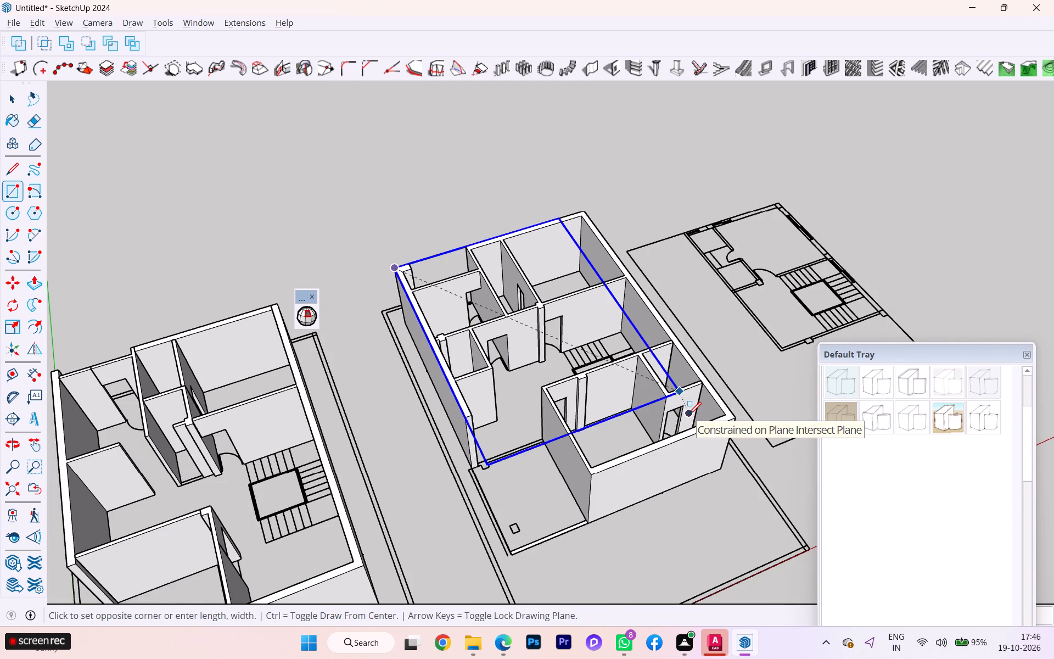
scroll(722, 443, "up", 5)
left_click(734, 412)
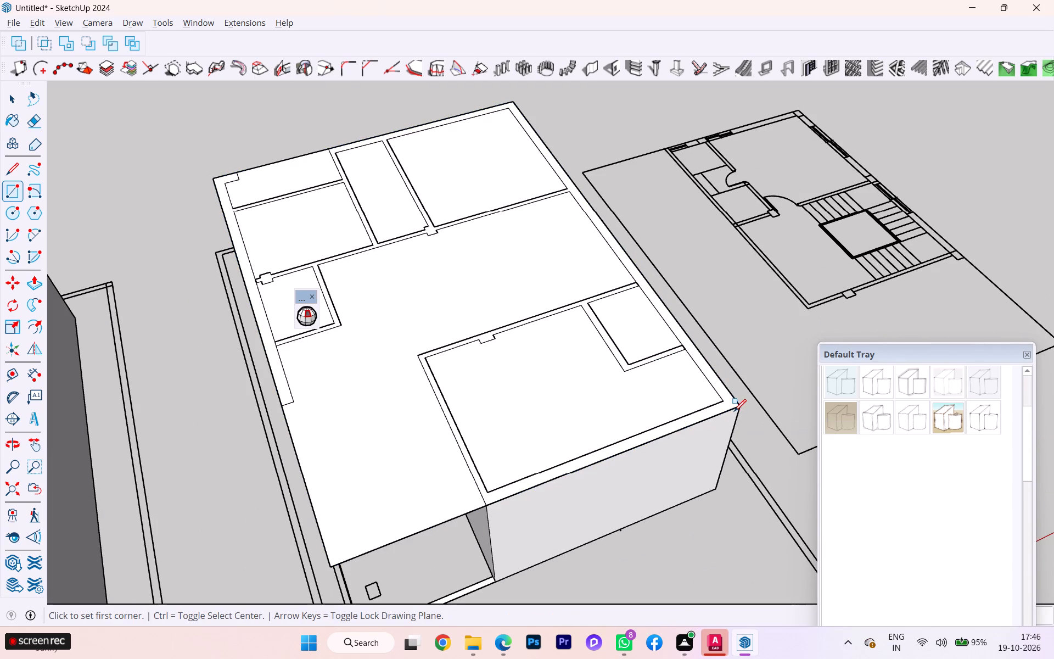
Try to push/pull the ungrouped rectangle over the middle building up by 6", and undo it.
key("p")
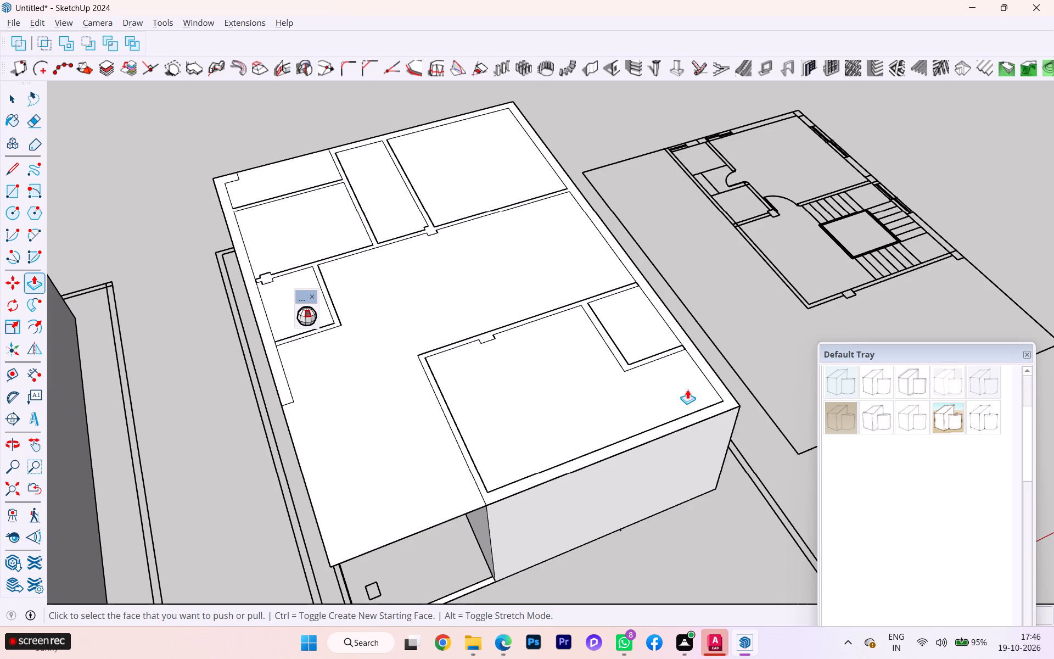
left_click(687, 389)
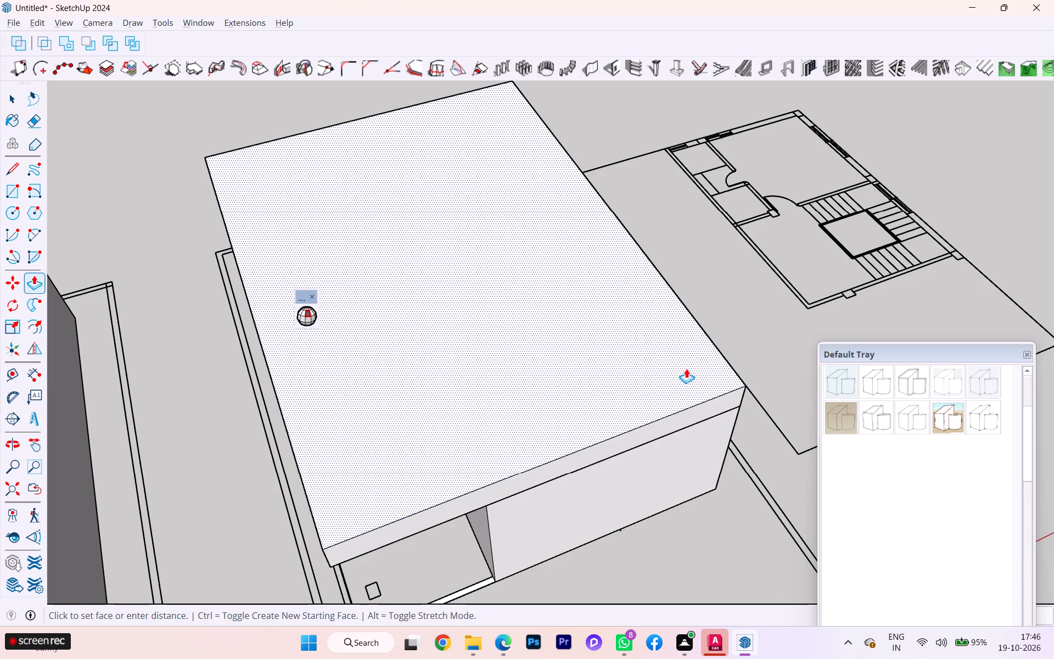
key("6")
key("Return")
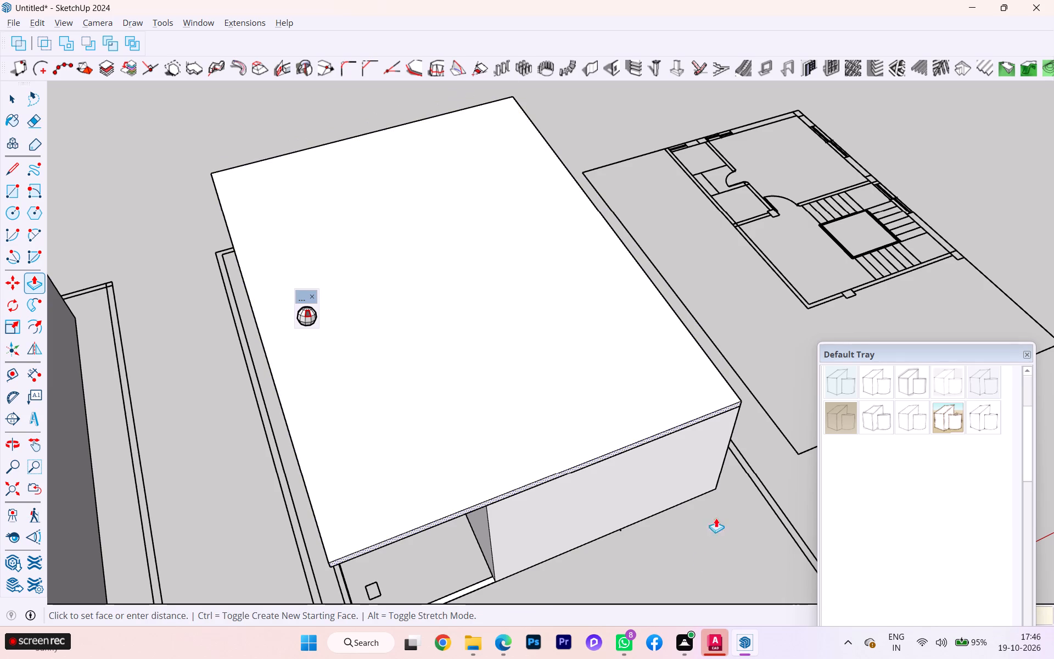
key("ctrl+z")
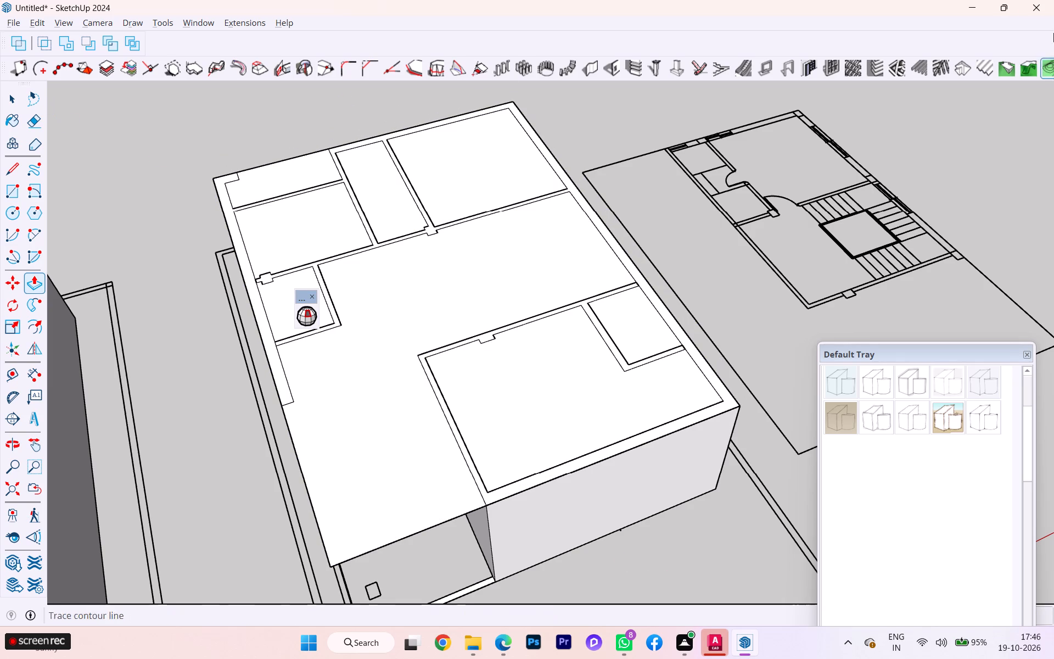
Make the rectangular face over the middle building and its bounding edges into a group.
left_click(14, 107)
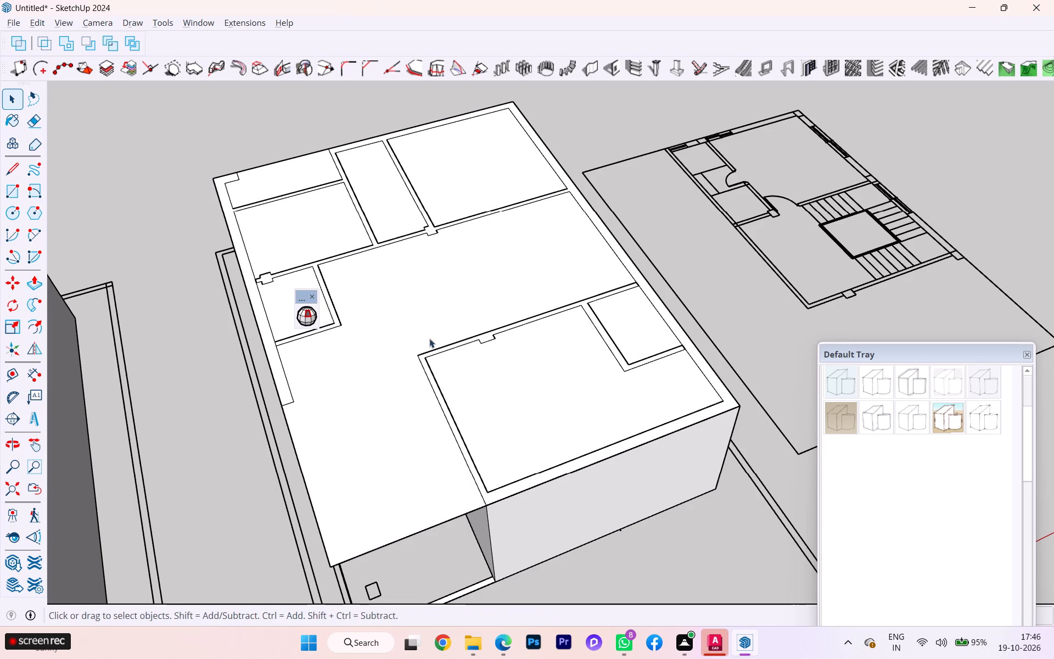
double_click(517, 367)
double_click(517, 367)
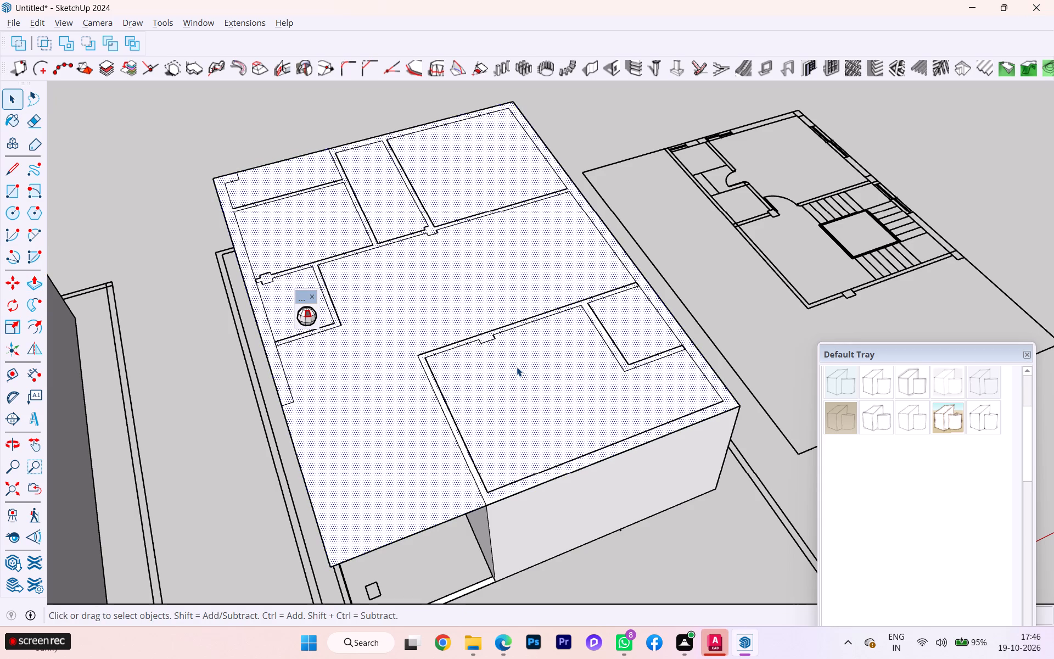
right_click(517, 367)
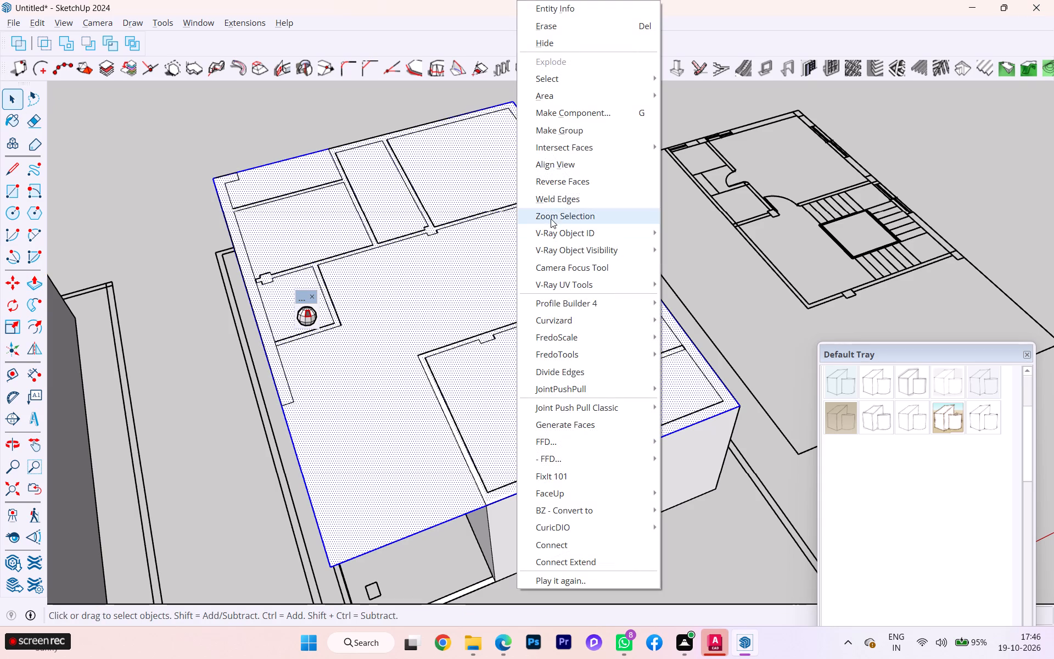
left_click(570, 132)
Push/pull the face inside the group up by 6" to form the middle building's slab, leave the group and select it.
double_click(550, 373)
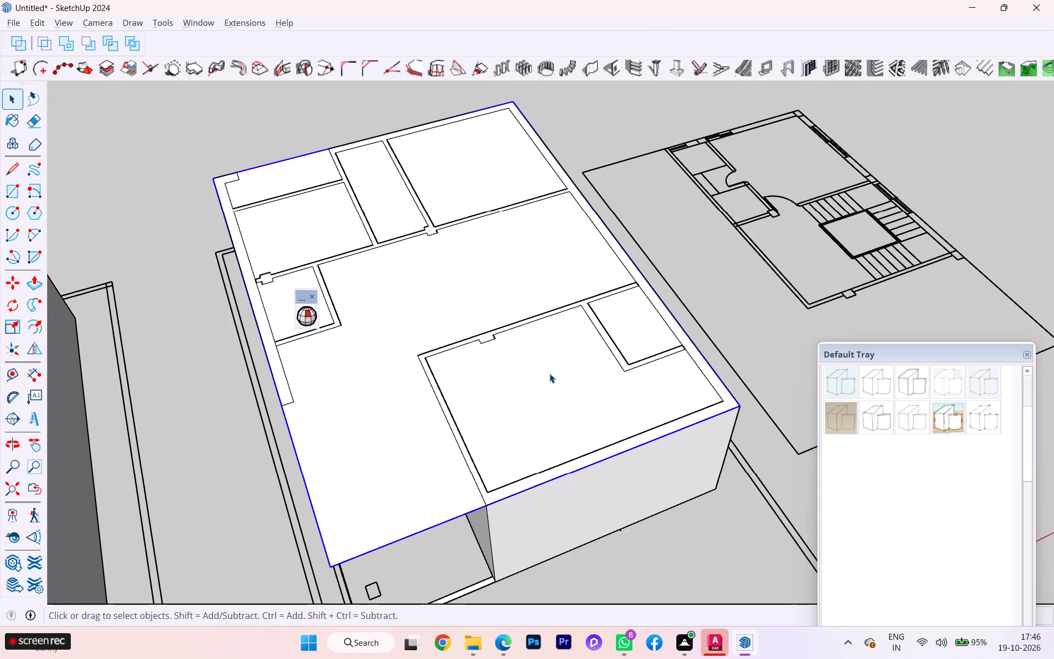
key("p")
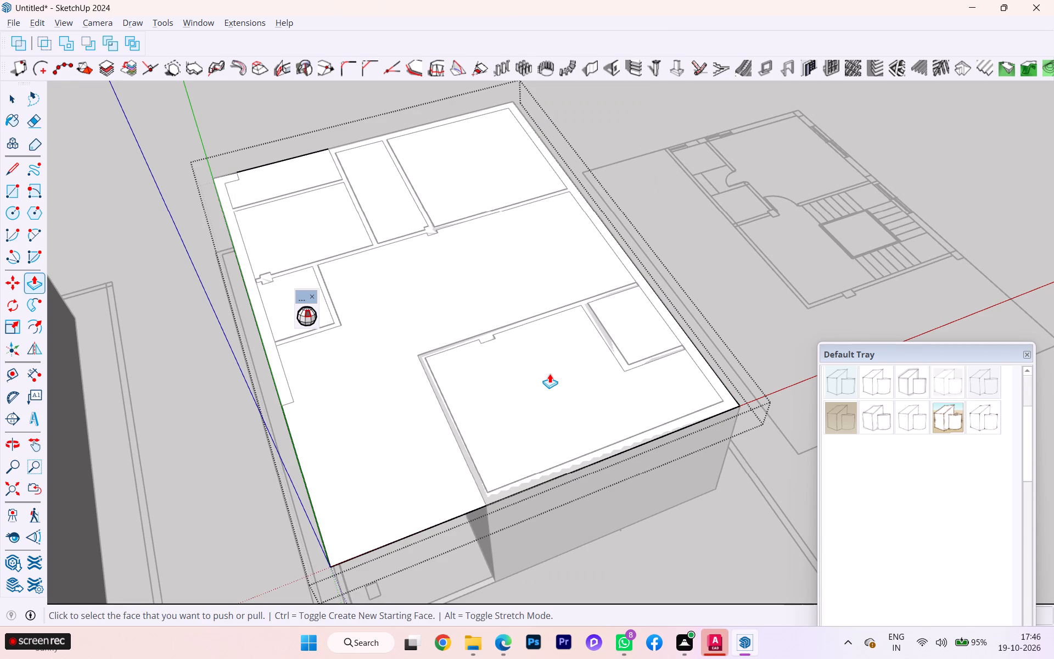
key("Return")
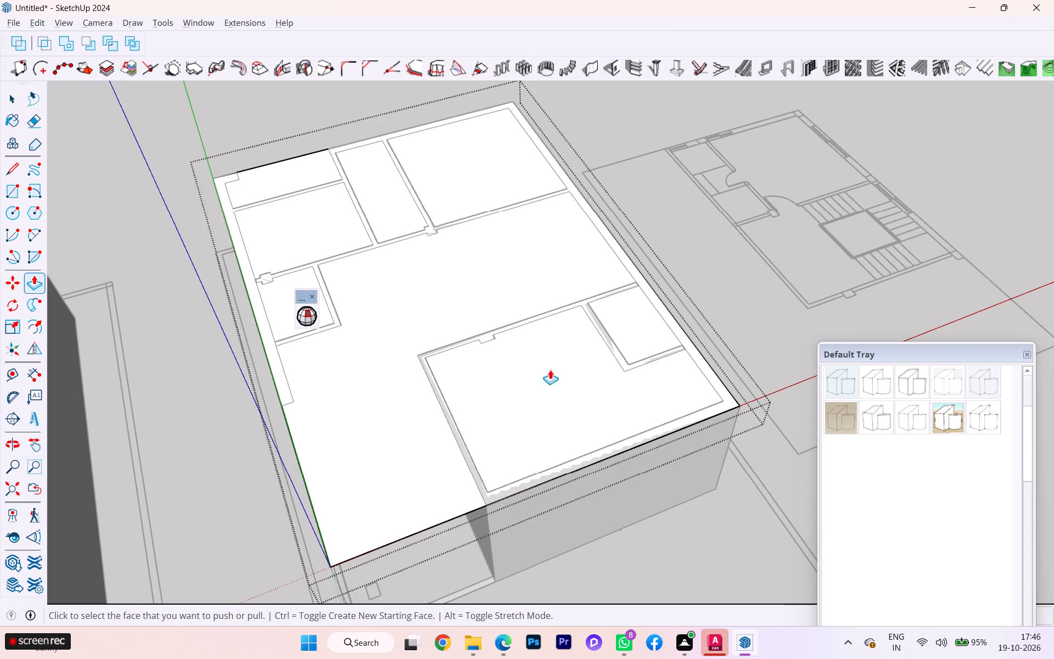
left_click(551, 369)
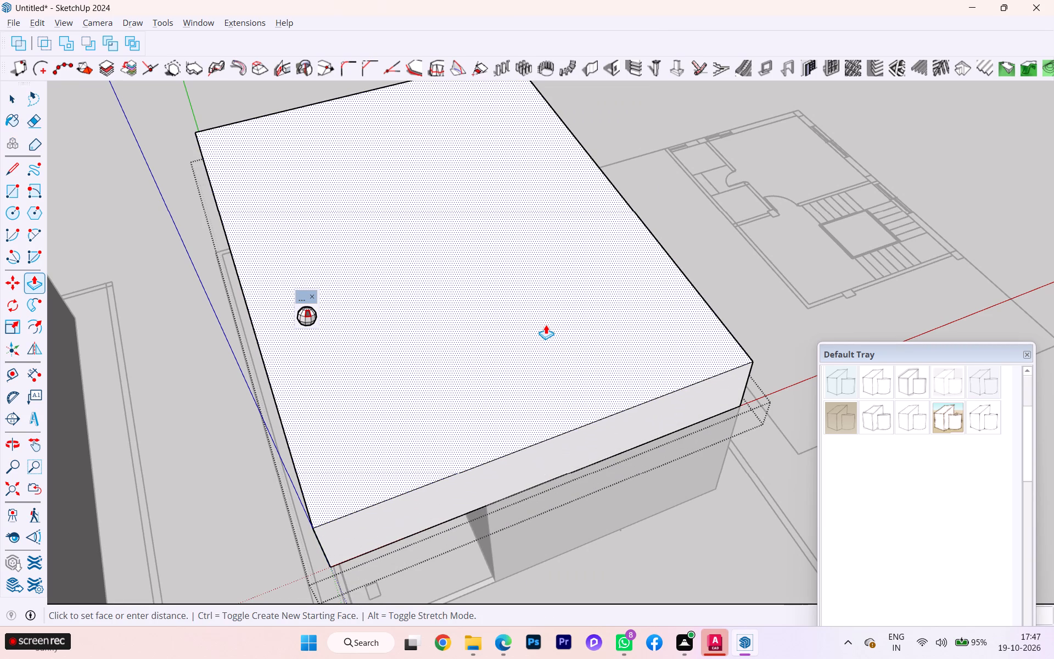
key("6")
key("Return")
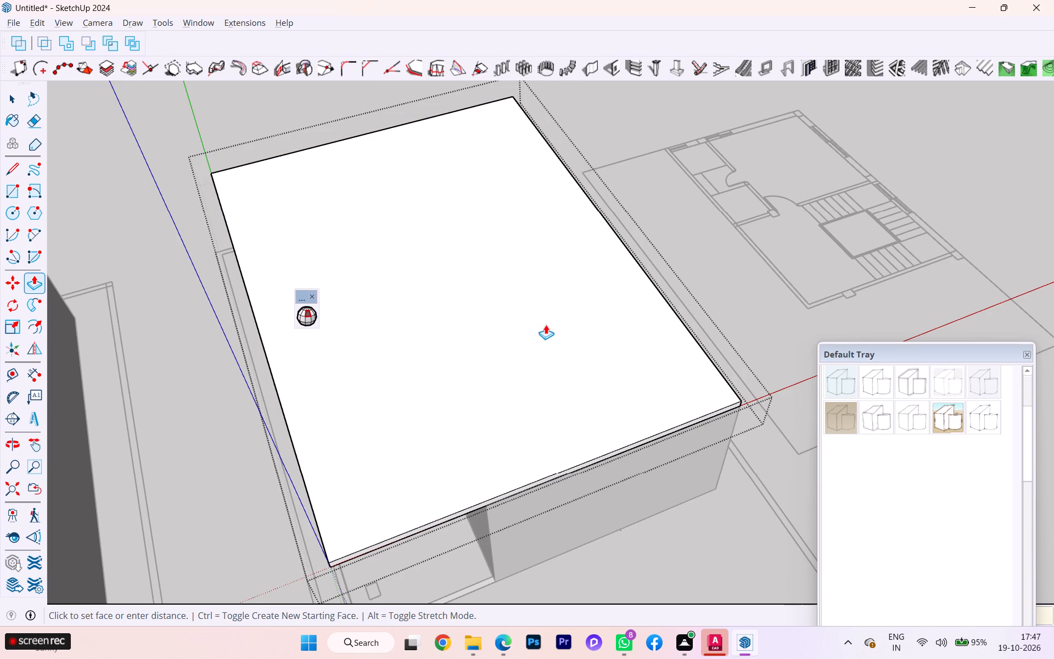
left_click(26, 112)
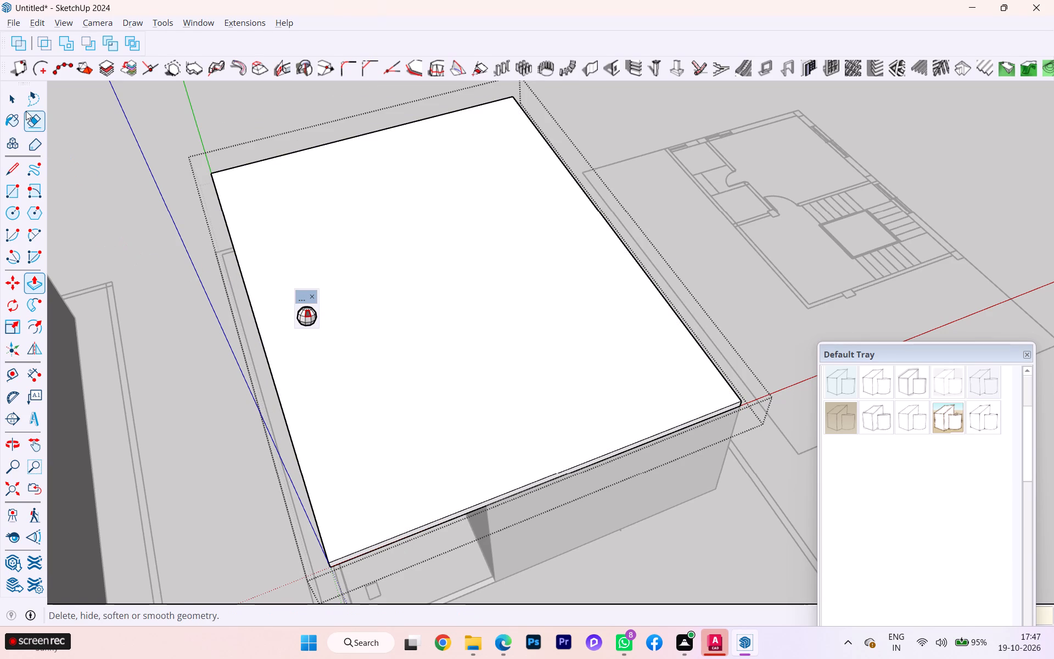
left_click(16, 93)
left_click(110, 188)
left_click(456, 414)
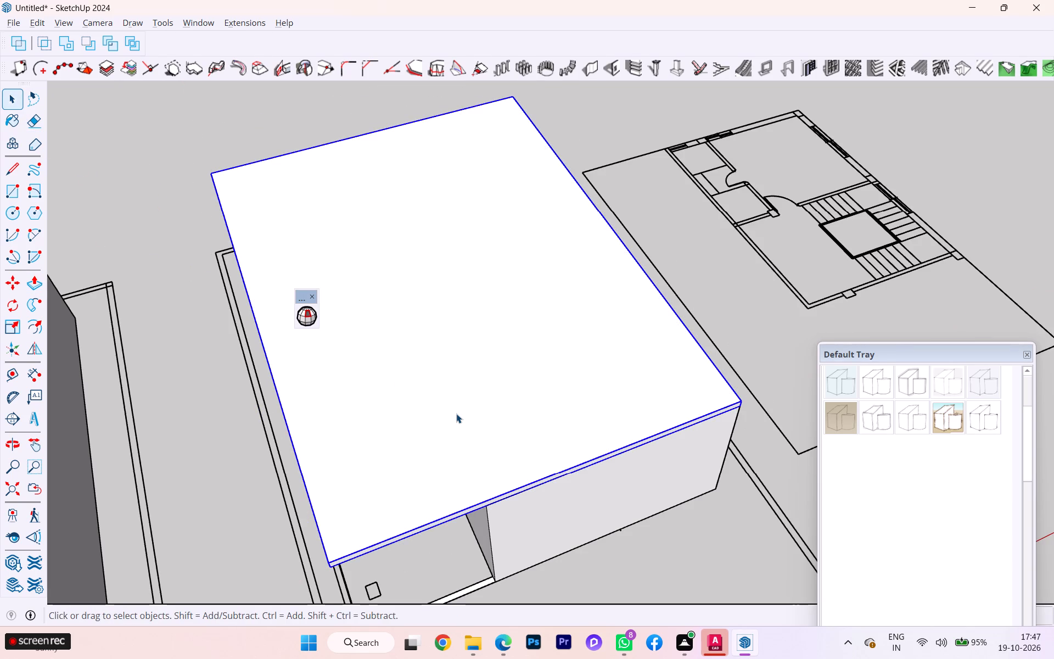
Examine the slabbed middle building beside the first building, checking which of the first building's wall geometry selects together.
scroll(456, 414, "down", 4)
scroll(459, 408, "up", 2)
scroll(459, 408, "down", 1)
middle_click_drag(457, 406, 417, 340)
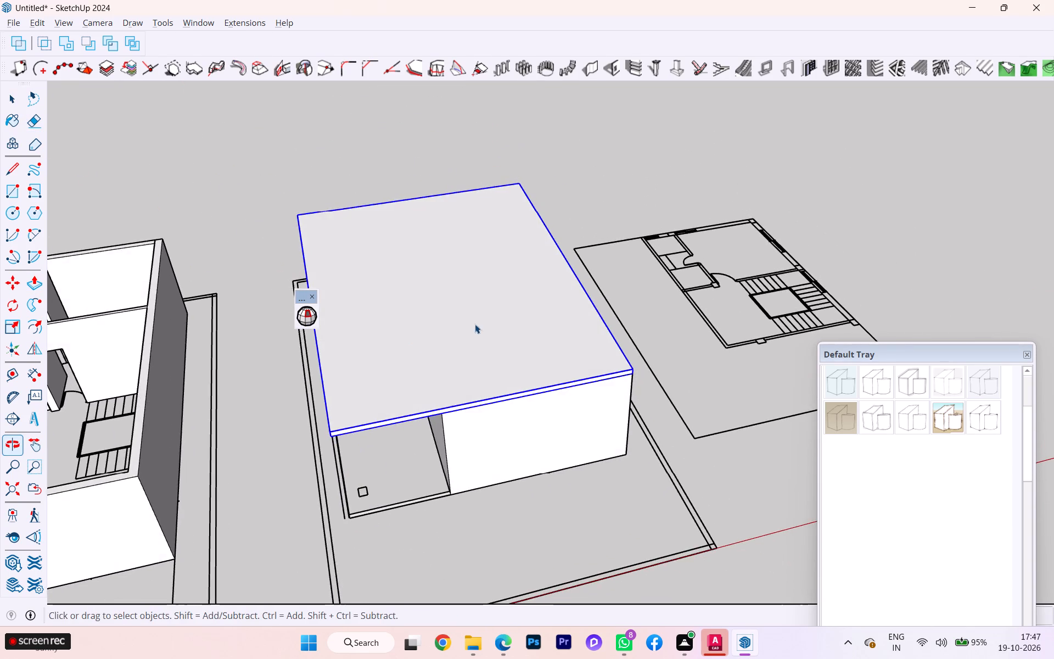
scroll(508, 323, "down", 3)
scroll(509, 323, "up", 2)
scroll(513, 324, "down", 1)
scroll(589, 326, "down", 2)
scroll(481, 364, "down", 2)
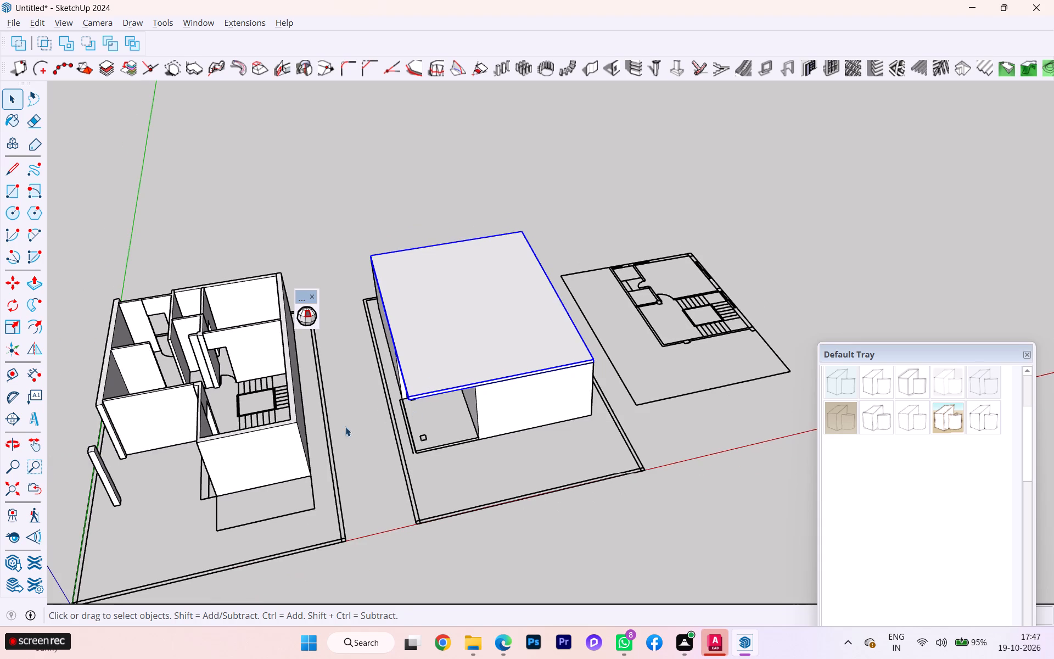
scroll(234, 468, "down", 2)
middle_click_drag(233, 468, 307, 453)
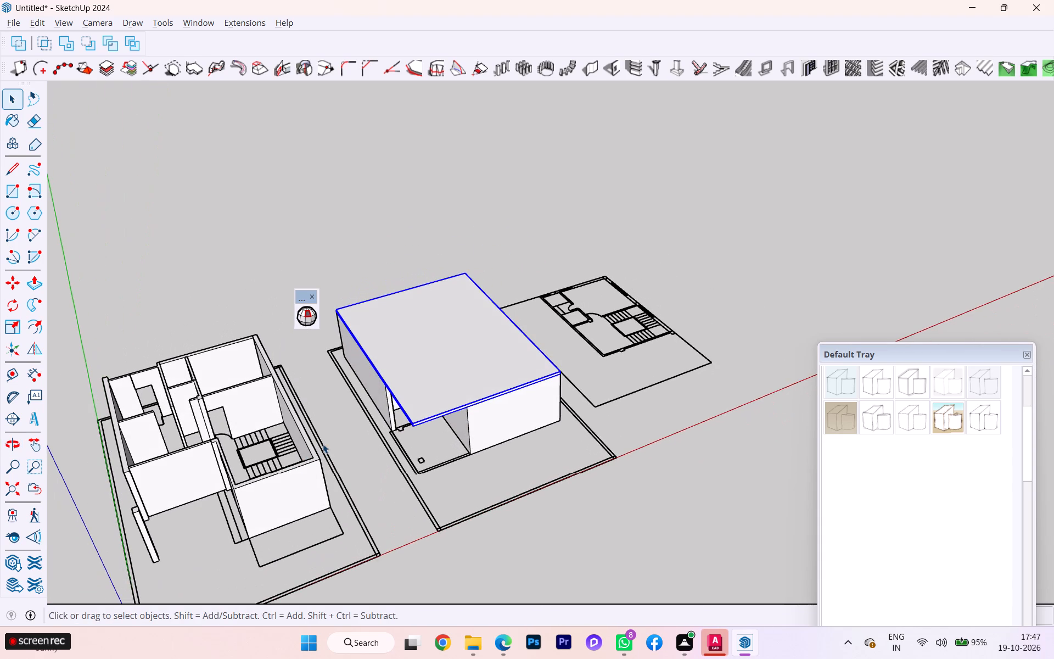
scroll(323, 443, "down", 1)
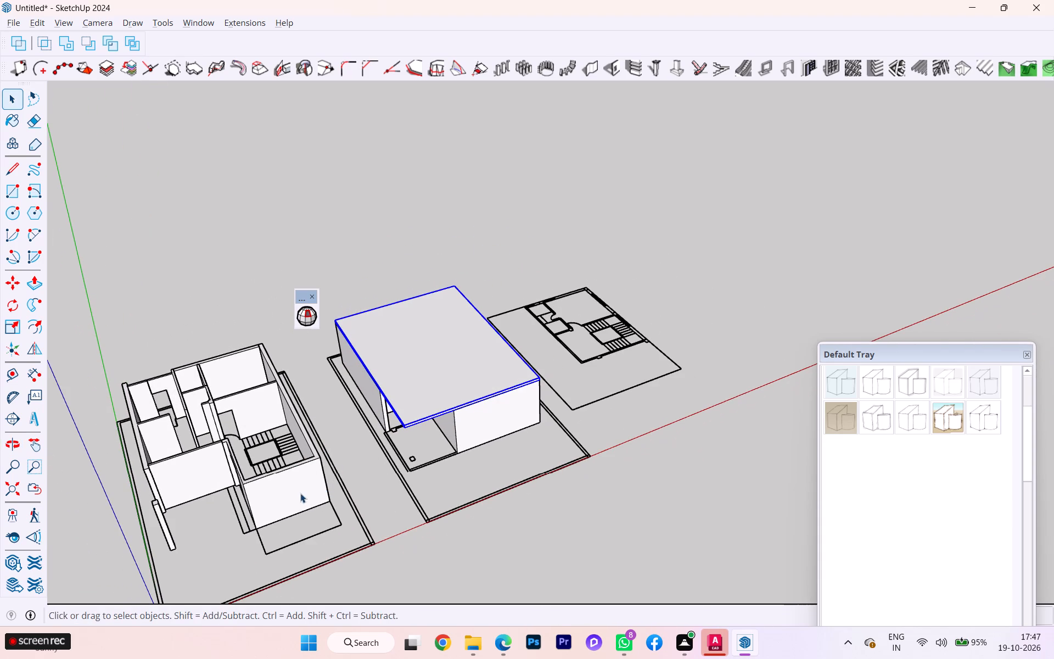
left_click(294, 490)
triple_click(288, 487)
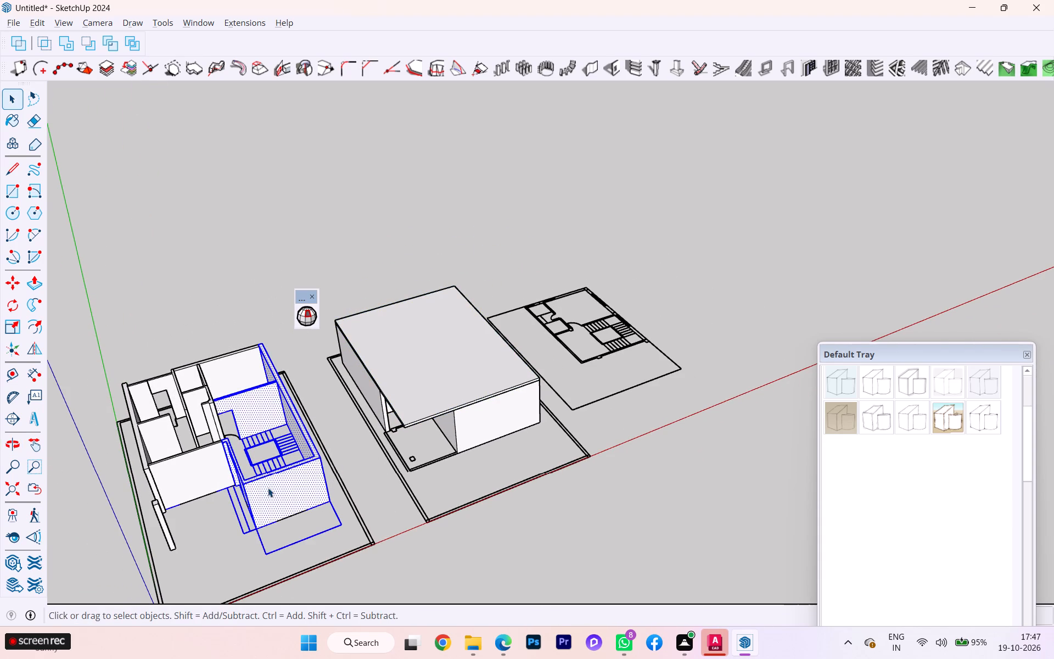
double_click(192, 476)
left_click(459, 521)
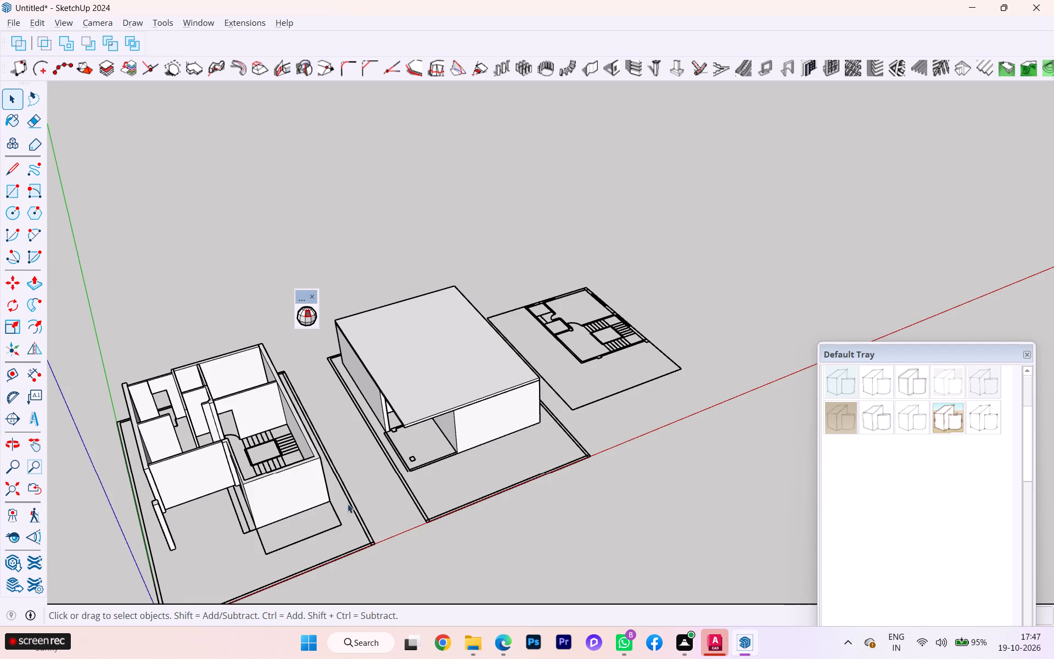
left_click(304, 471)
left_click(586, 490)
Move the middle building's wall group straight up so its bottom outer corner rests on the slab's top corner.
scroll(491, 438, "up", 7)
left_click(472, 422)
scroll(472, 422, "down", 1)
middle_click_drag(472, 422, 466, 398)
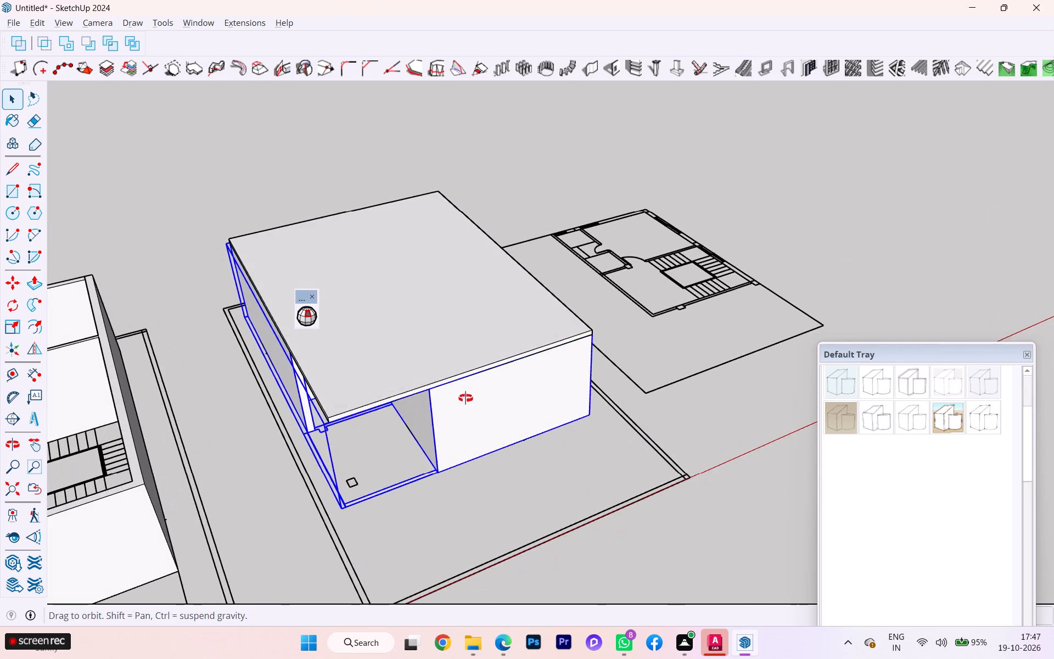
middle_click_drag(466, 398, 395, 358)
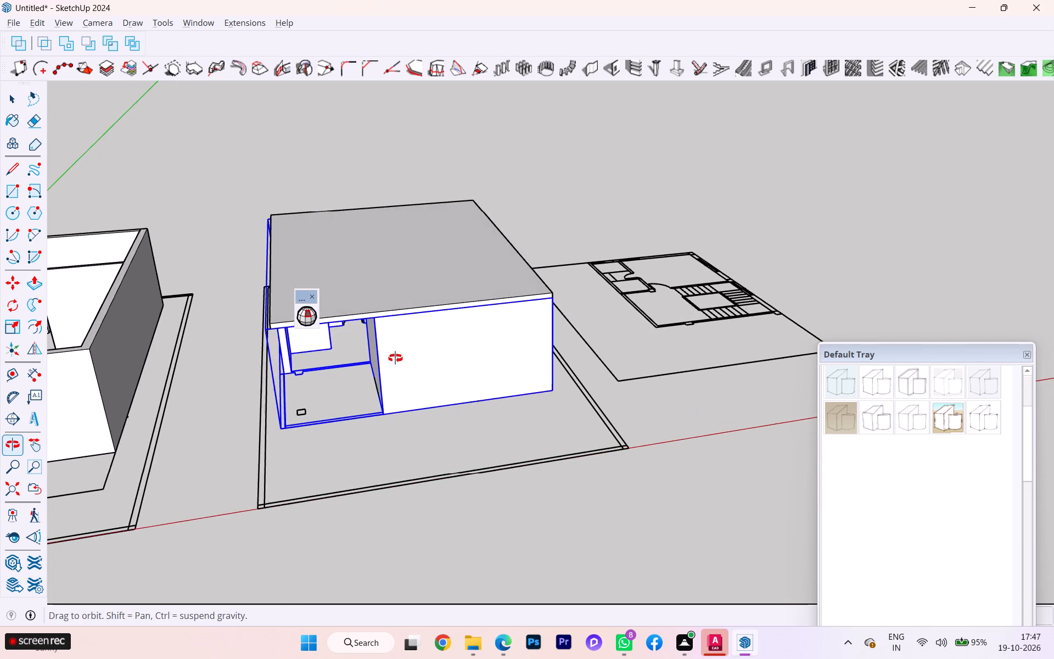
middle_click_drag(395, 358, 397, 387)
key("m")
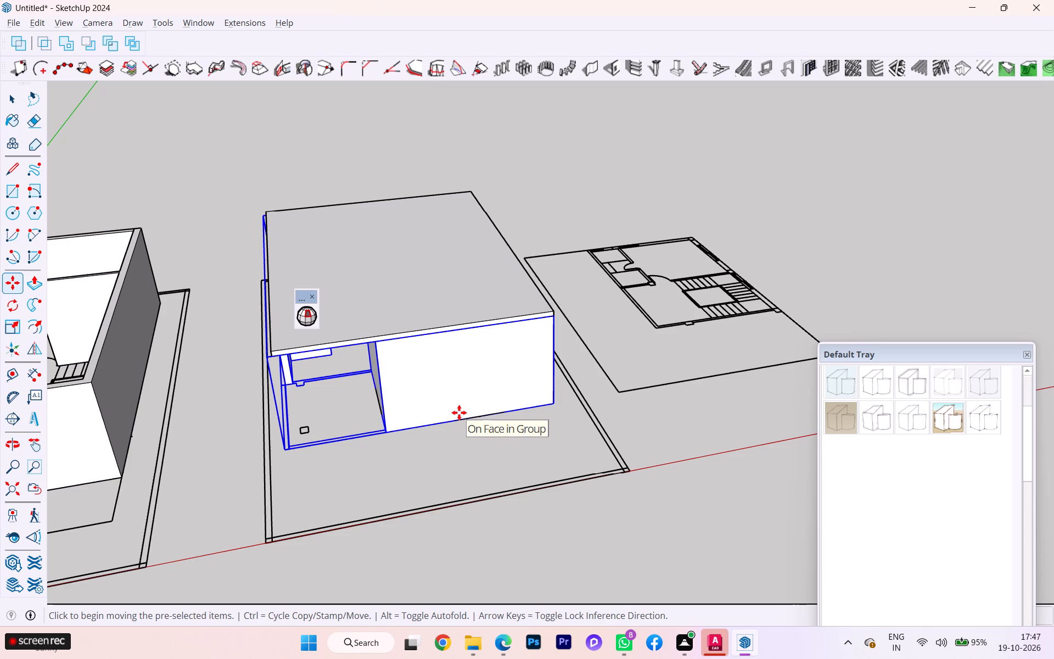
key("Return")
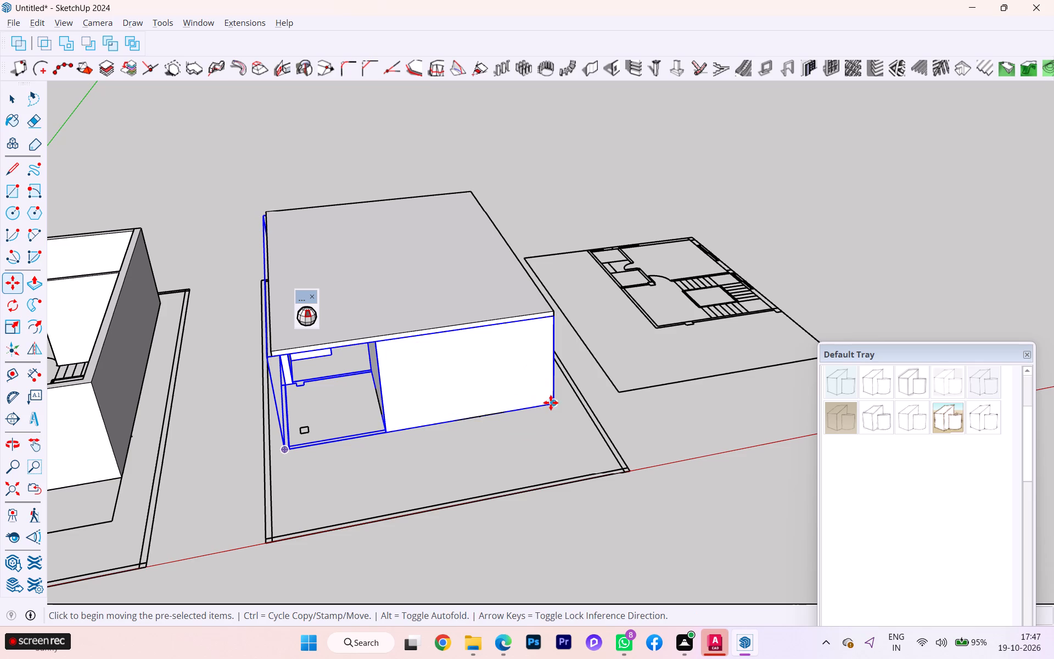
left_click(556, 403)
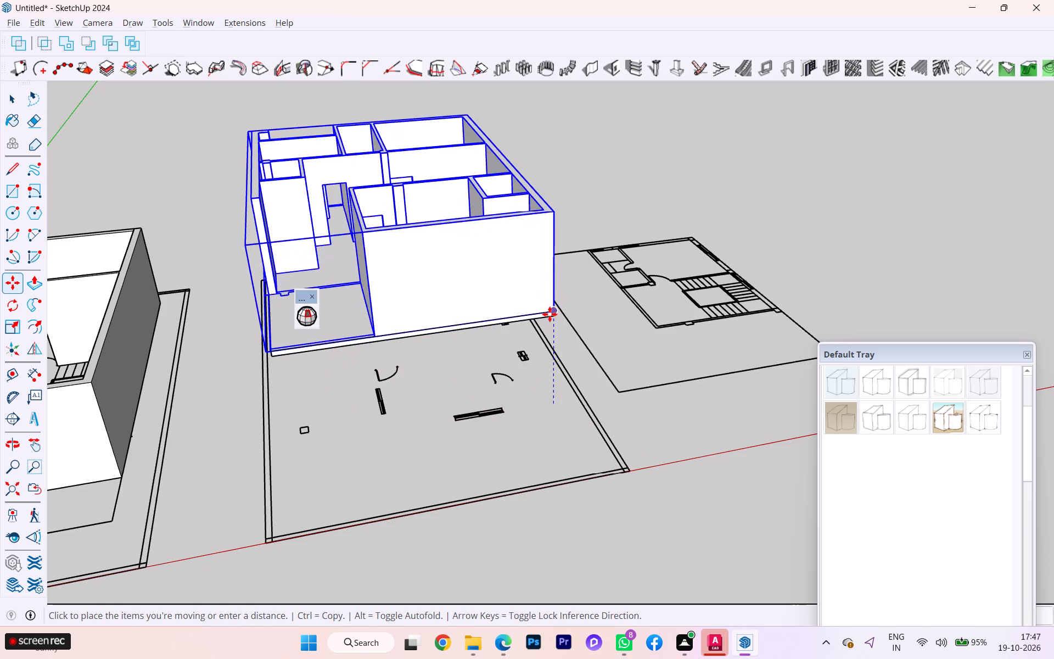
scroll(550, 314, "up", 4)
scroll(551, 311, "down", 2)
scroll(552, 310, "up", 3)
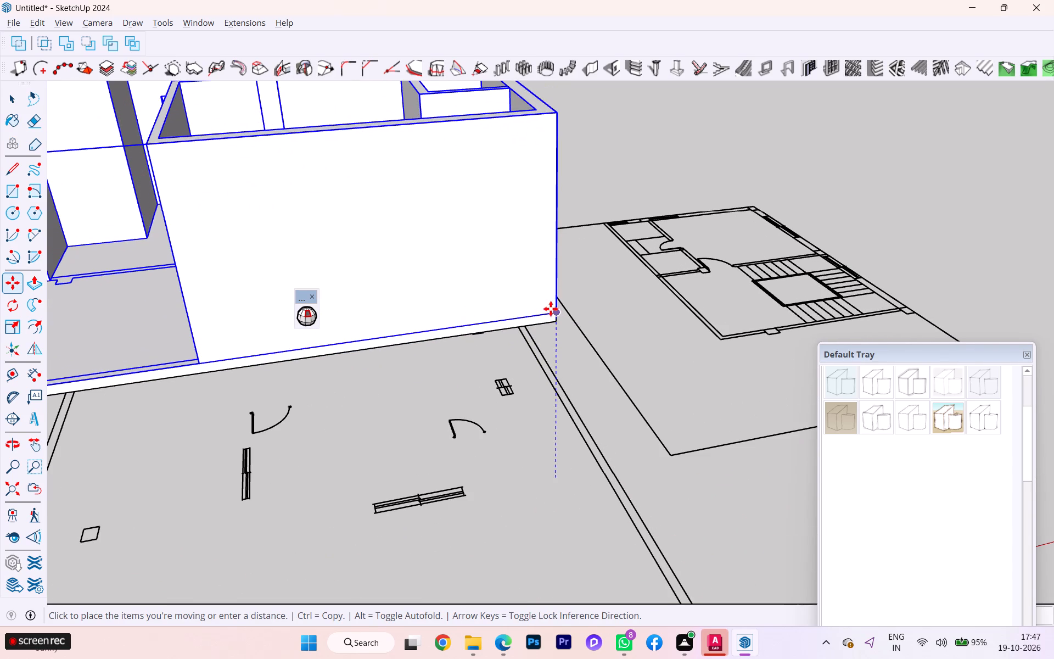
left_click(551, 310)
scroll(529, 373, "down", 2)
middle_click_drag(530, 396, 559, 450)
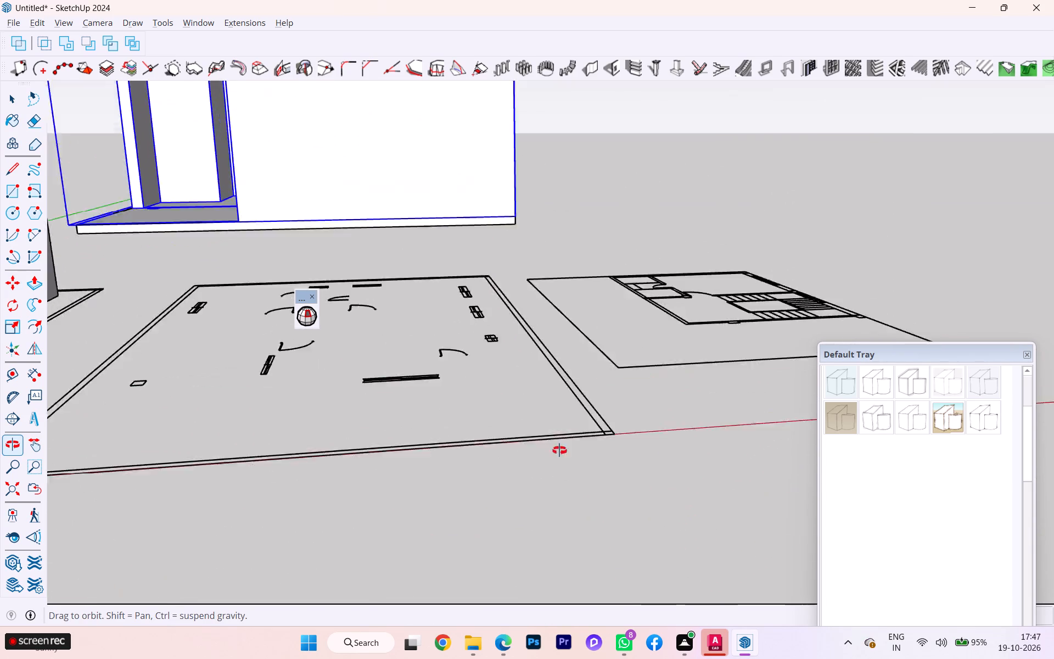
middle_click_drag(559, 450, 644, 533)
scroll(387, 469, "down", 5)
scroll(380, 466, "up", 1)
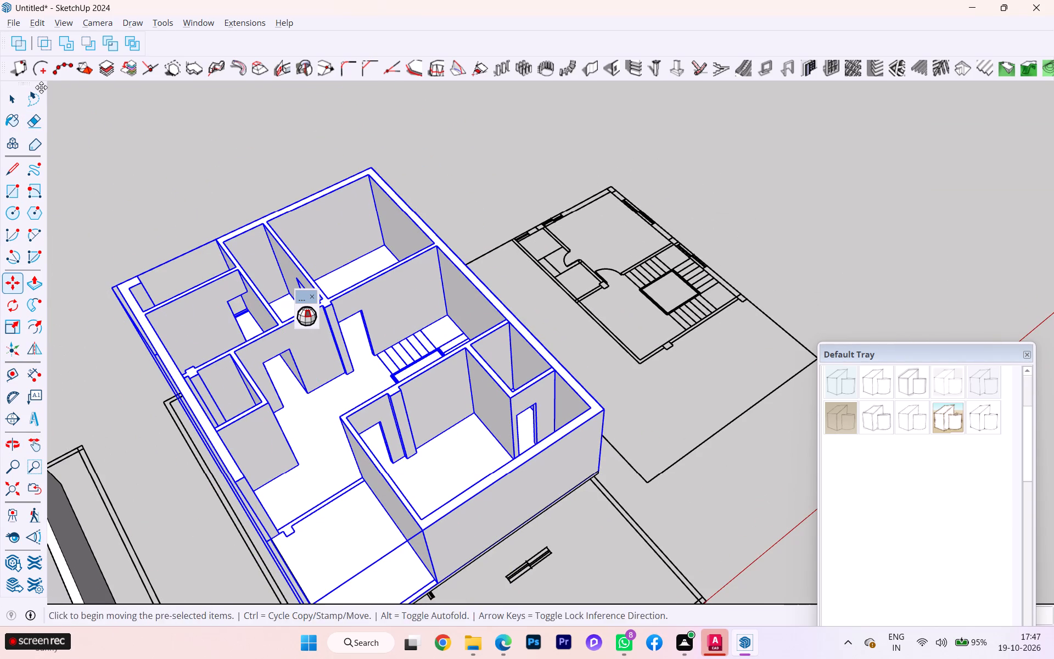
left_click(13, 96)
Examine from several sides how the raised wall group sits on the slab's edges.
scroll(506, 467, "down", 1)
middle_click_drag(505, 466, 469, 400)
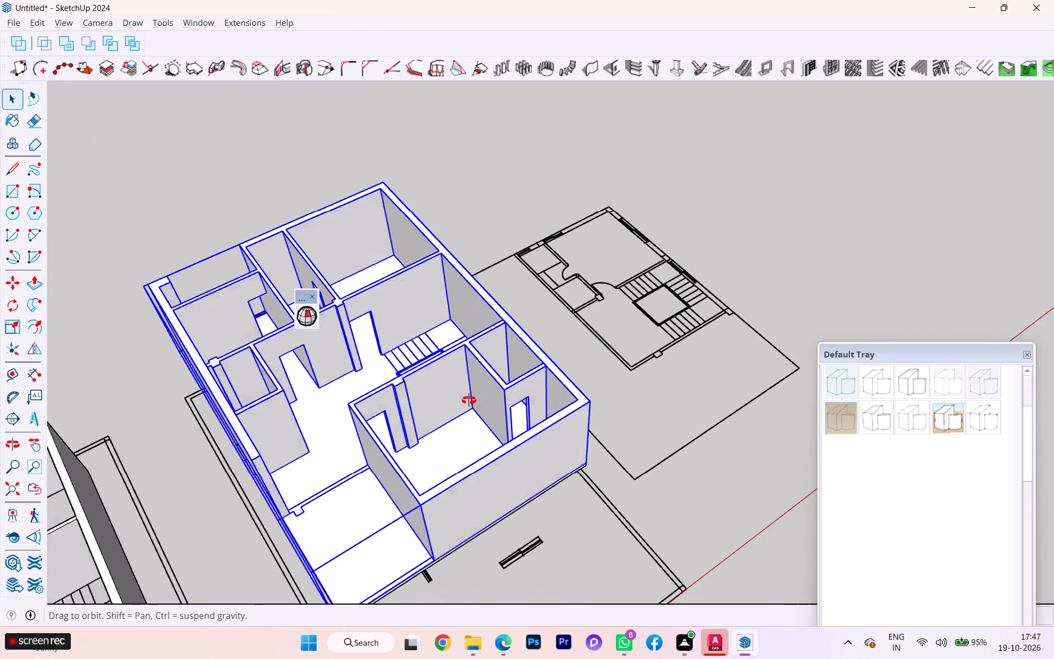
middle_click_drag(469, 400, 440, 362)
scroll(331, 463, "up", 1)
scroll(331, 463, "down", 3)
scroll(331, 463, "up", 2)
scroll(331, 463, "down", 2)
scroll(331, 463, "up", 8)
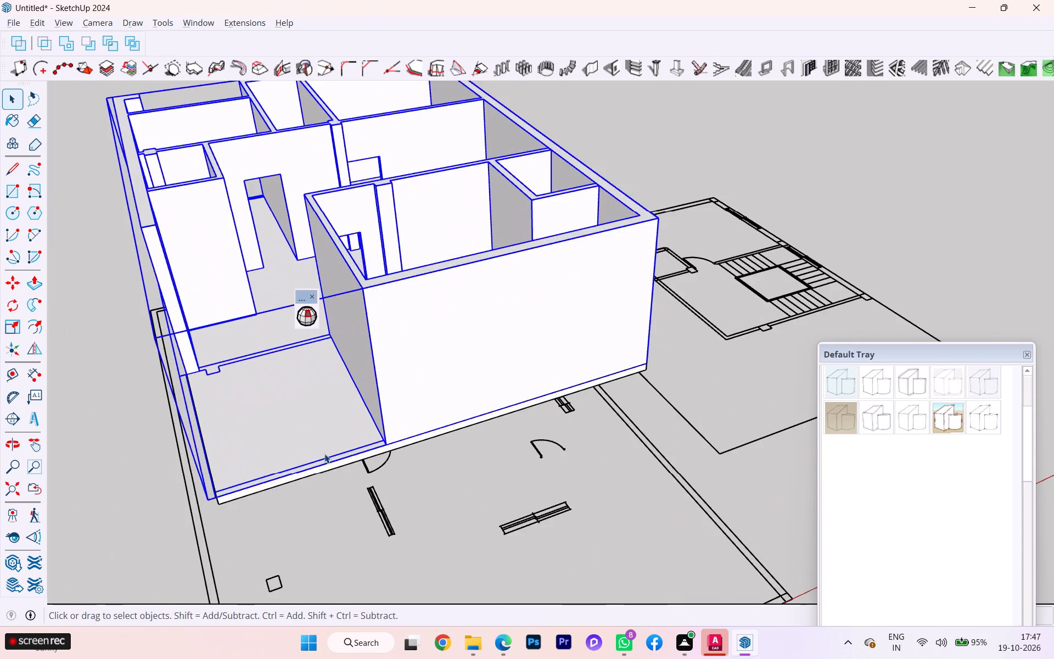
scroll(324, 454, "down", 1)
middle_click_drag(323, 455, 455, 453)
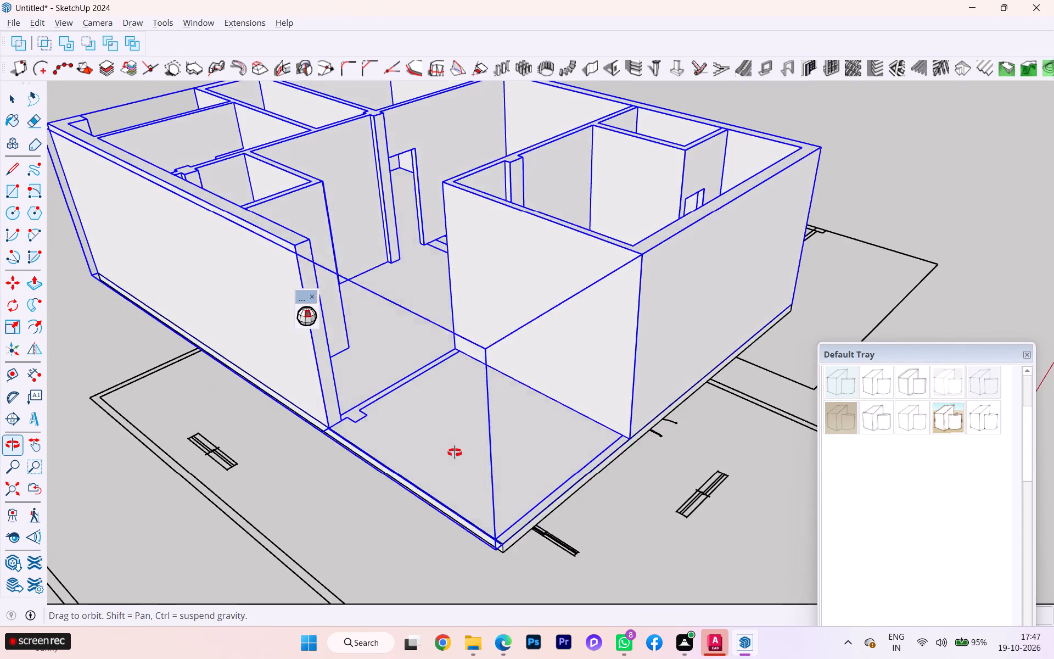
middle_click_drag(455, 453, 339, 461)
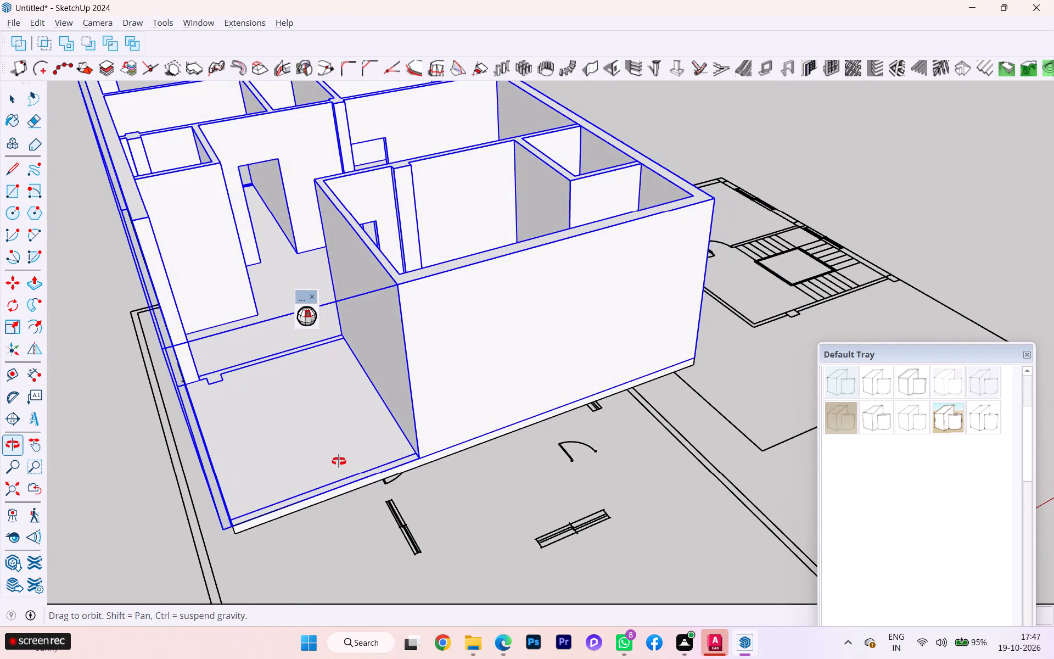
middle_click_drag(339, 461, 212, 491)
middle_click_drag(490, 424, 370, 376)
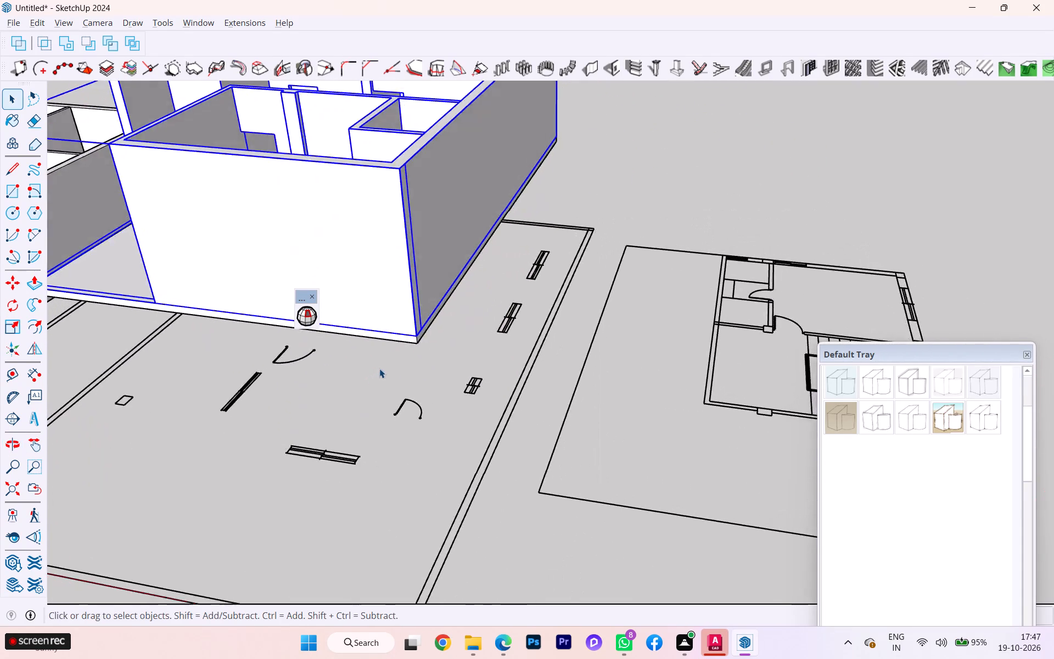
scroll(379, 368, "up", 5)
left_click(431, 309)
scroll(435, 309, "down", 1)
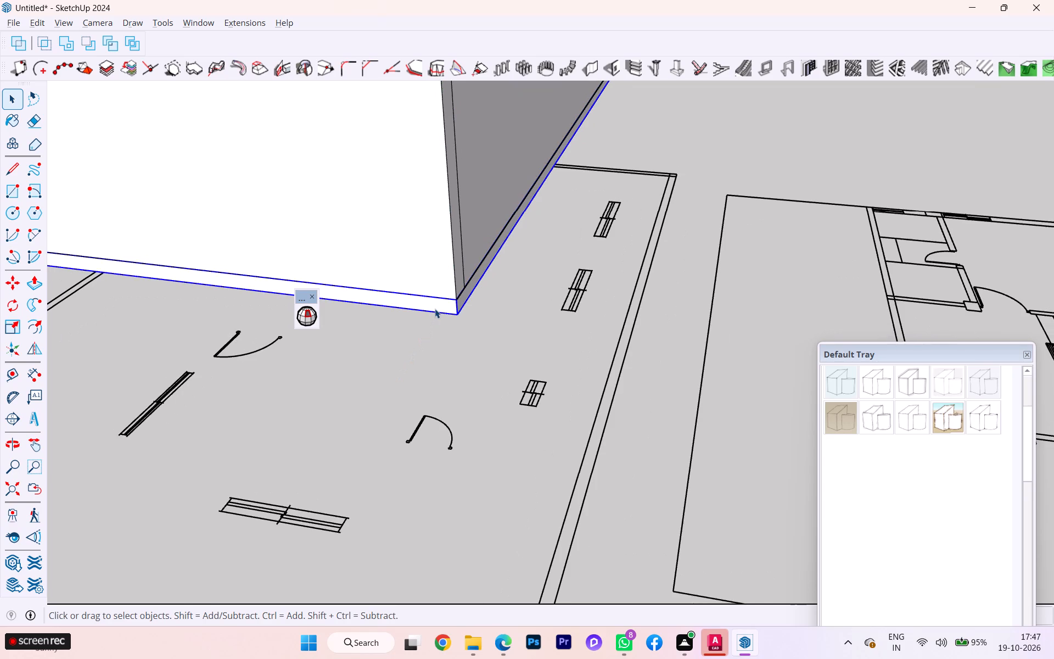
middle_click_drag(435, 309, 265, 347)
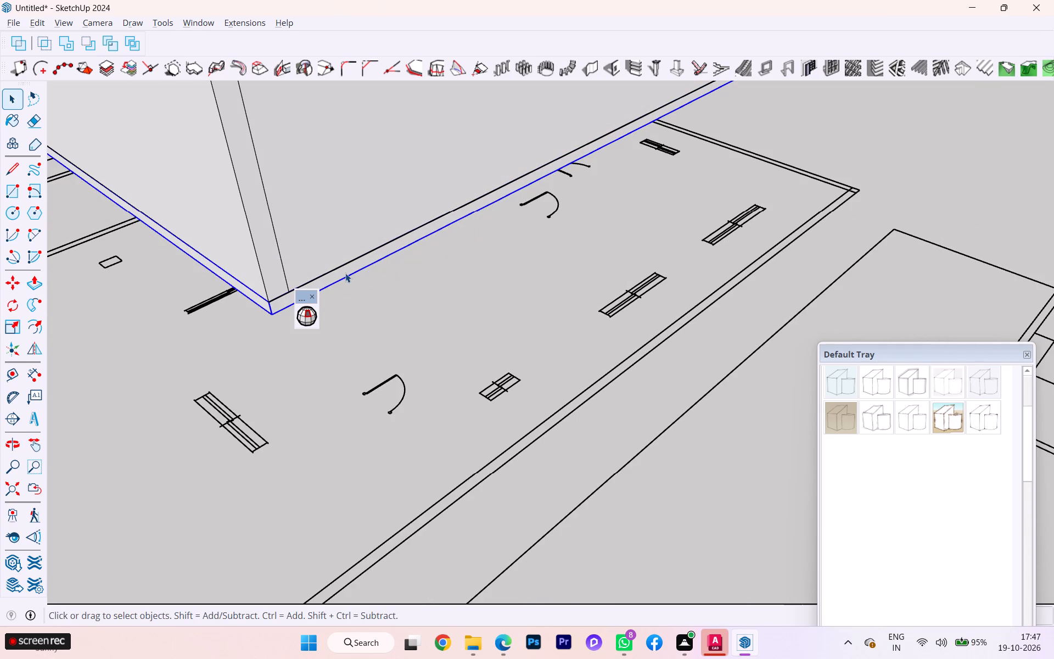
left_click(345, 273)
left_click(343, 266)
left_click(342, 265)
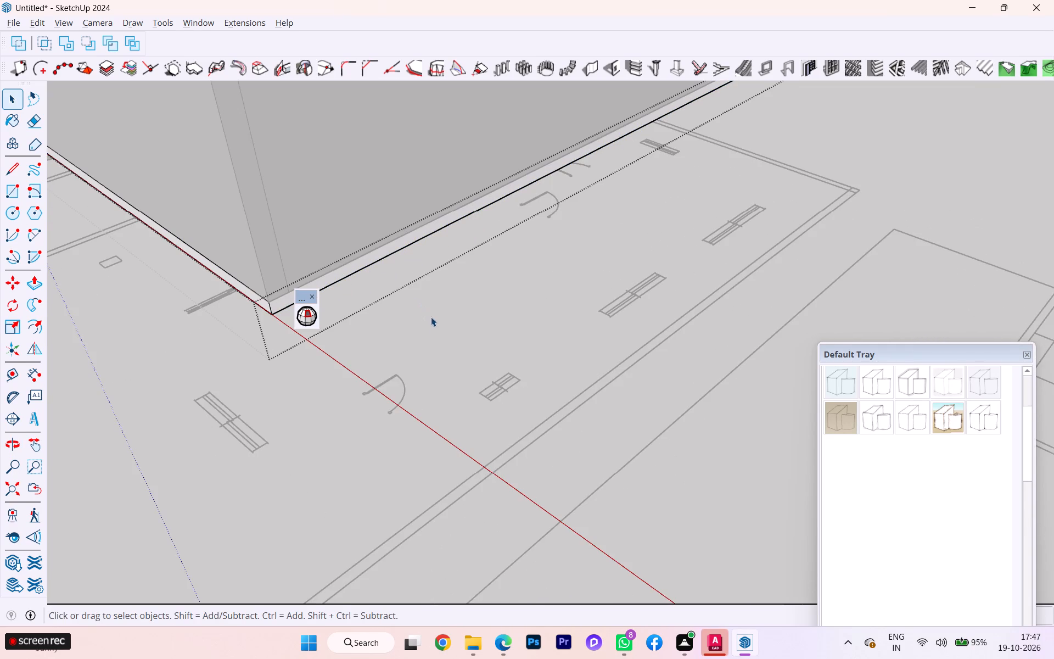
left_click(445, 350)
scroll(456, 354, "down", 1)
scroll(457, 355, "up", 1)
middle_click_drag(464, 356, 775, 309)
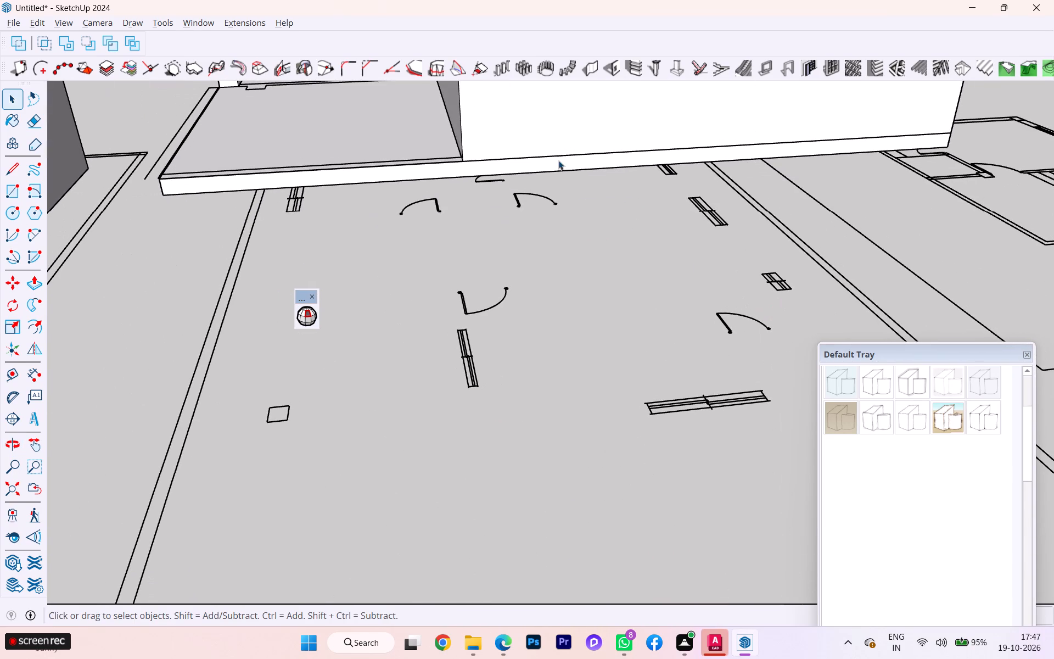
Copy the slab group straight up from its bottom corner onto the top outer corner of the raised middle building's walls.
left_click(553, 174)
right_click(550, 167)
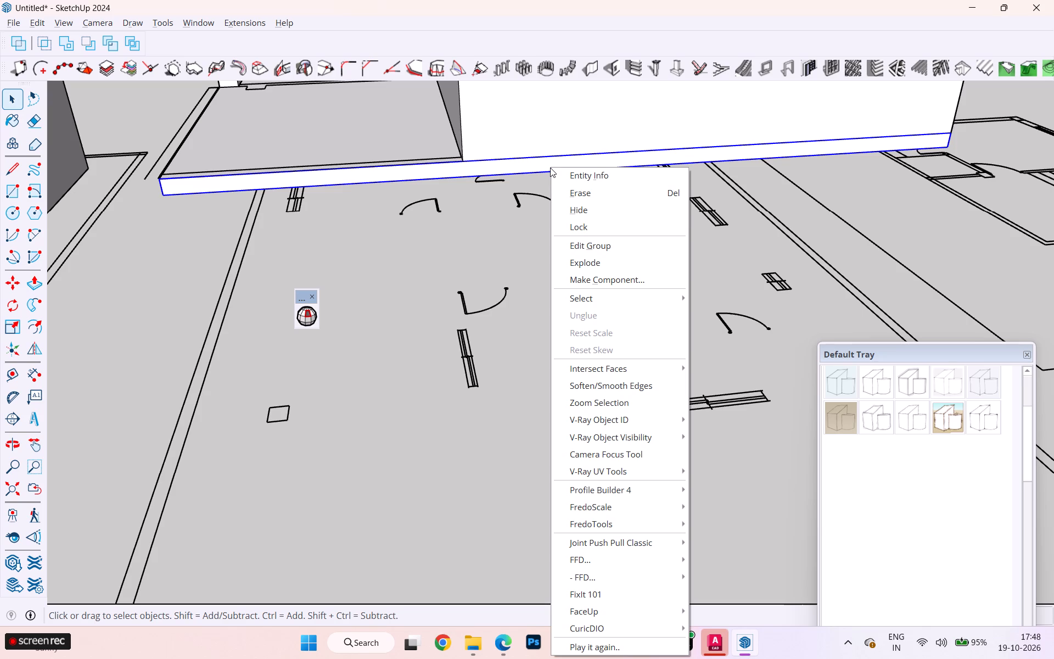
left_click(331, 296)
left_click(383, 178)
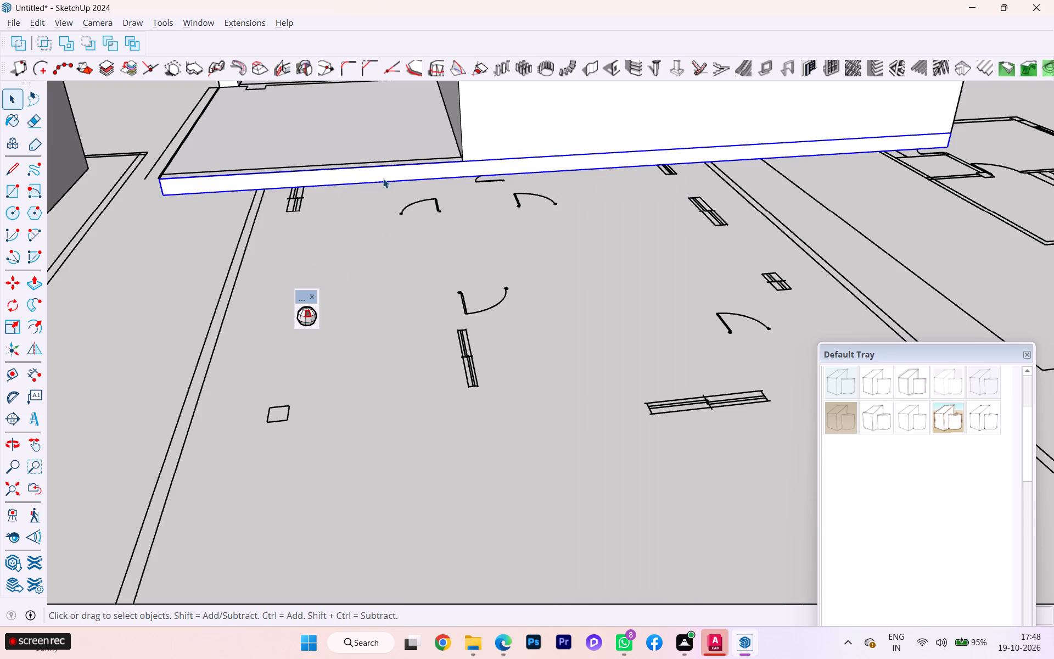
type("co")
key("Return")
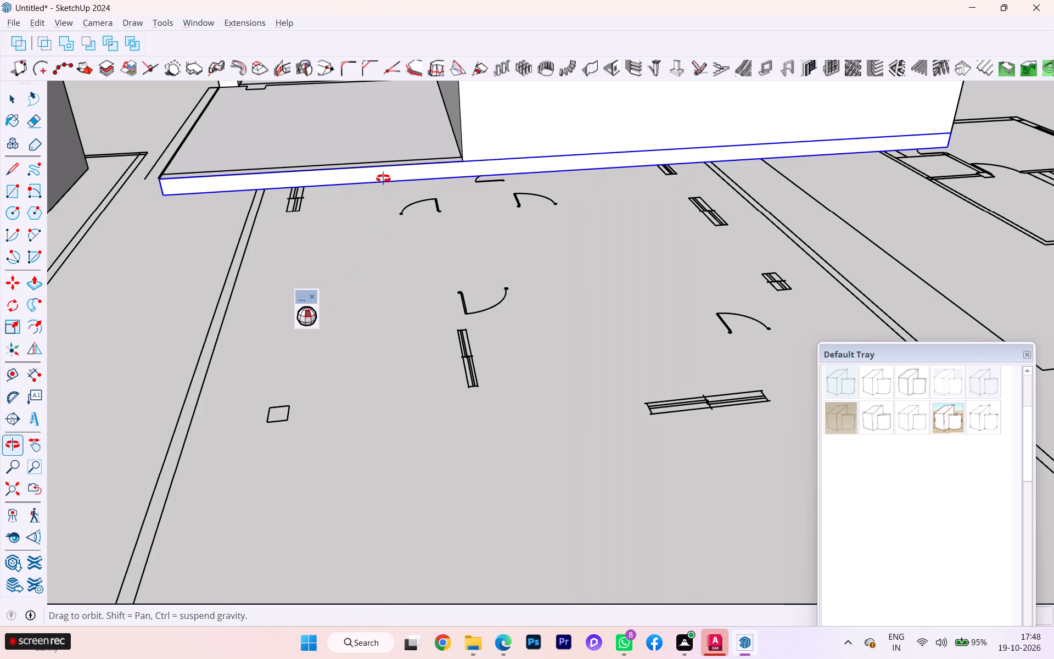
scroll(380, 326, "down", 2)
scroll(369, 350, "up", 1)
scroll(362, 356, "down", 2)
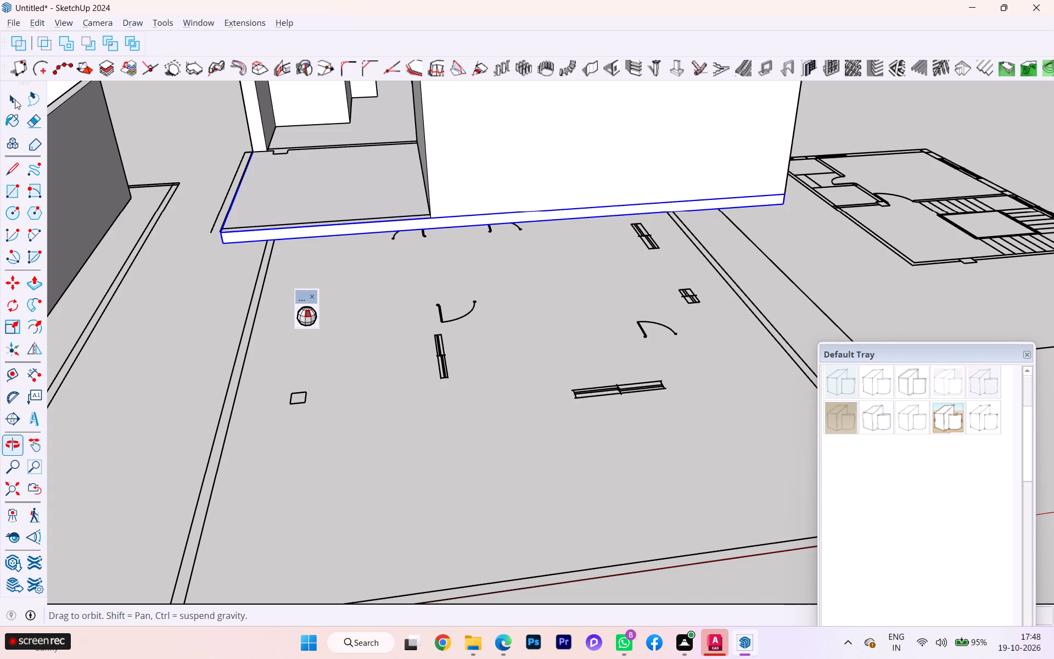
left_click(13, 96)
type("co")
key("Return")
left_click(10, 104)
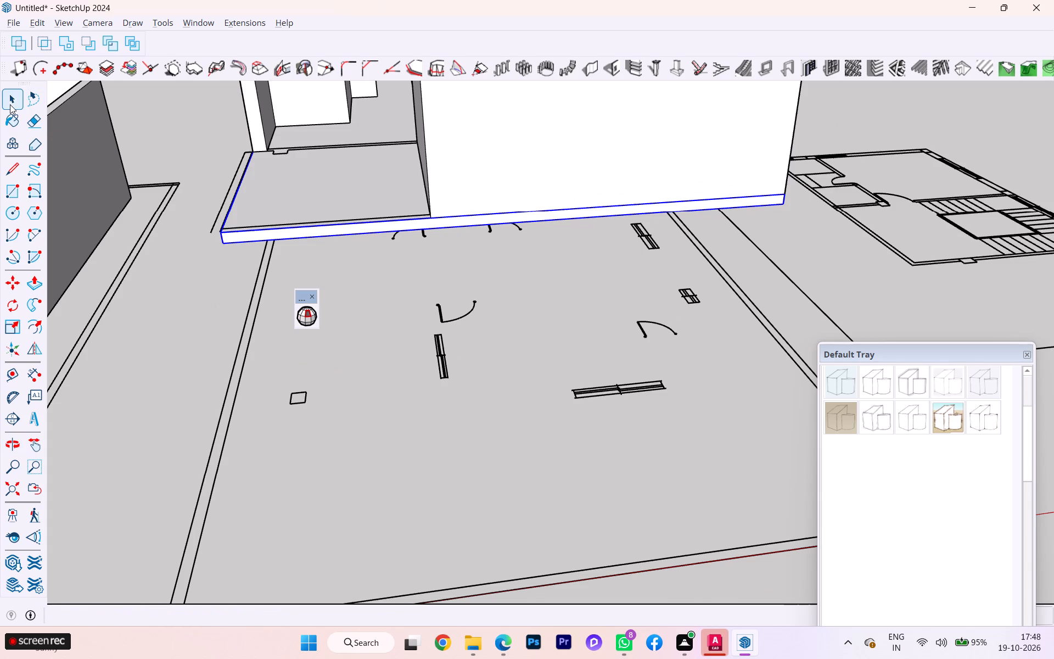
key("m")
key("Return")
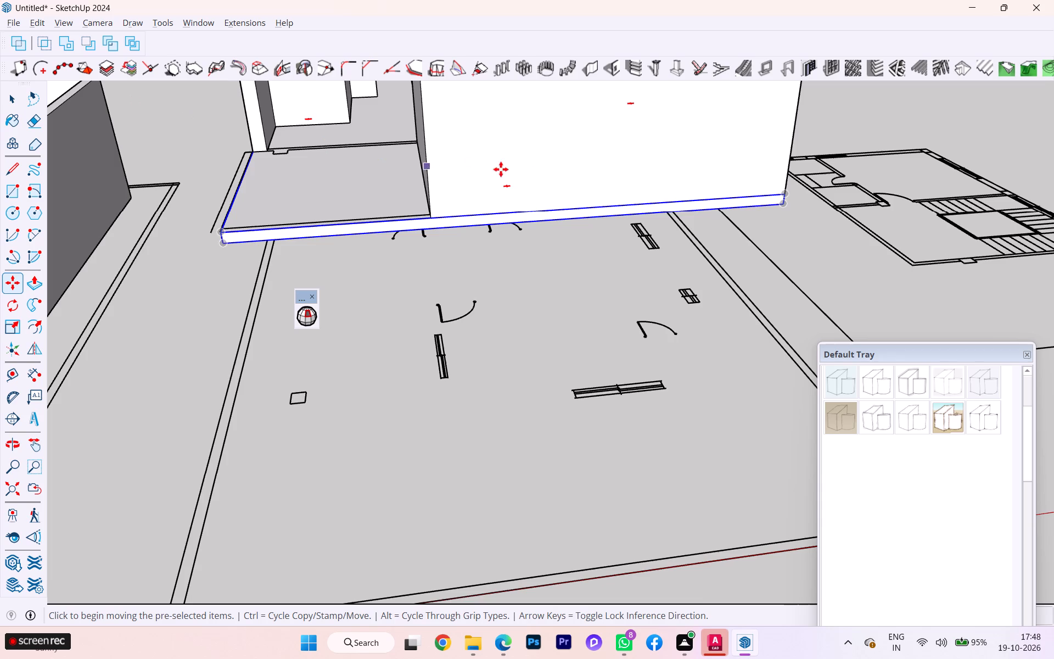
scroll(749, 200, "up", 3)
left_click(792, 203)
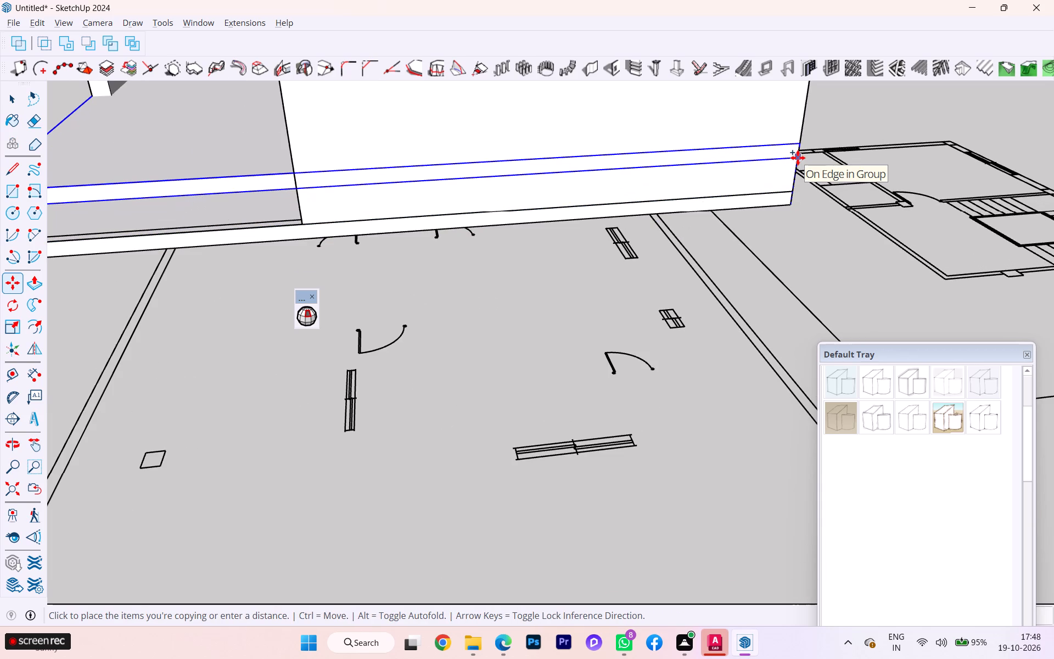
scroll(793, 182, "down", 2)
scroll(792, 227, "up", 1)
scroll(792, 227, "down", 4)
scroll(792, 229, "up", 1)
scroll(791, 236, "down", 2)
scroll(791, 239, "up", 2)
scroll(791, 241, "down", 4)
scroll(793, 274, "up", 3)
scroll(793, 278, "down", 6)
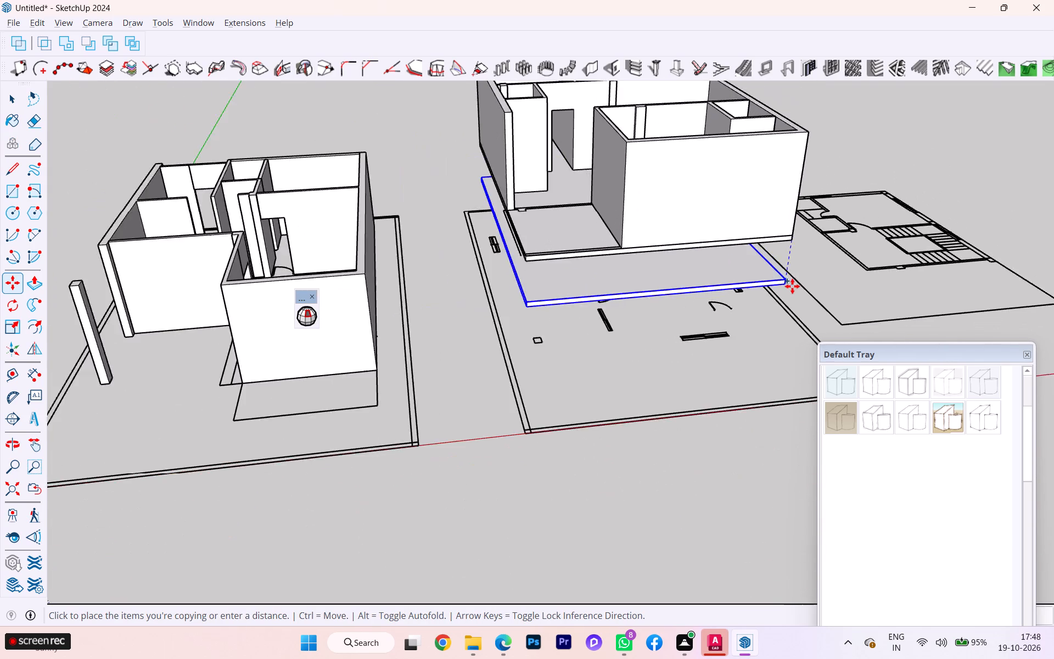
scroll(792, 286, "down", 2)
scroll(807, 168, "up", 4)
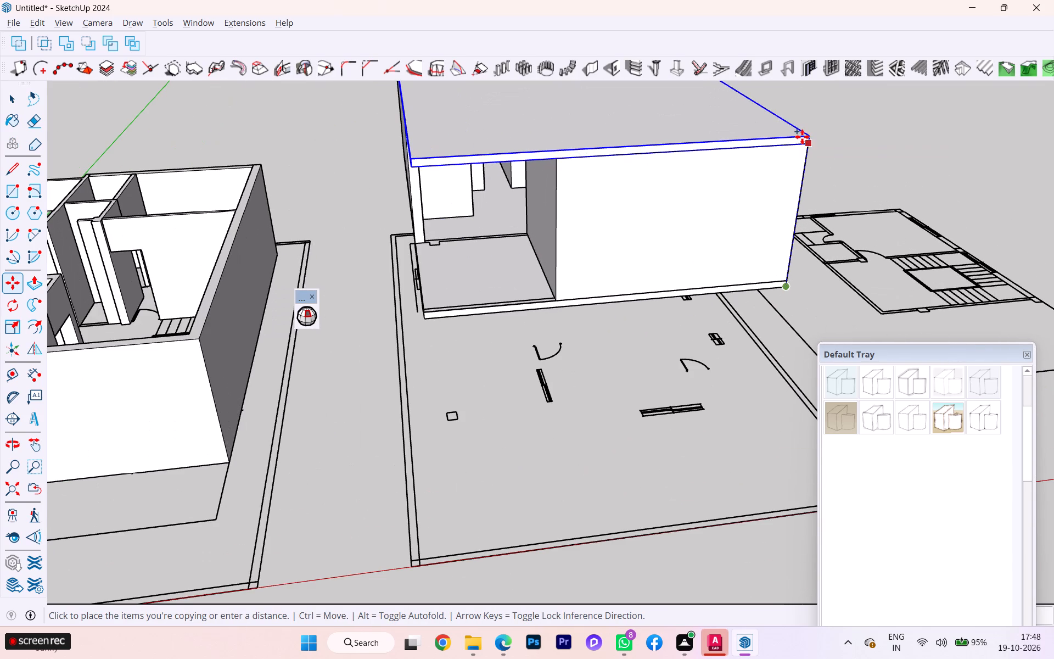
left_click(806, 144)
scroll(444, 386, "down", 1)
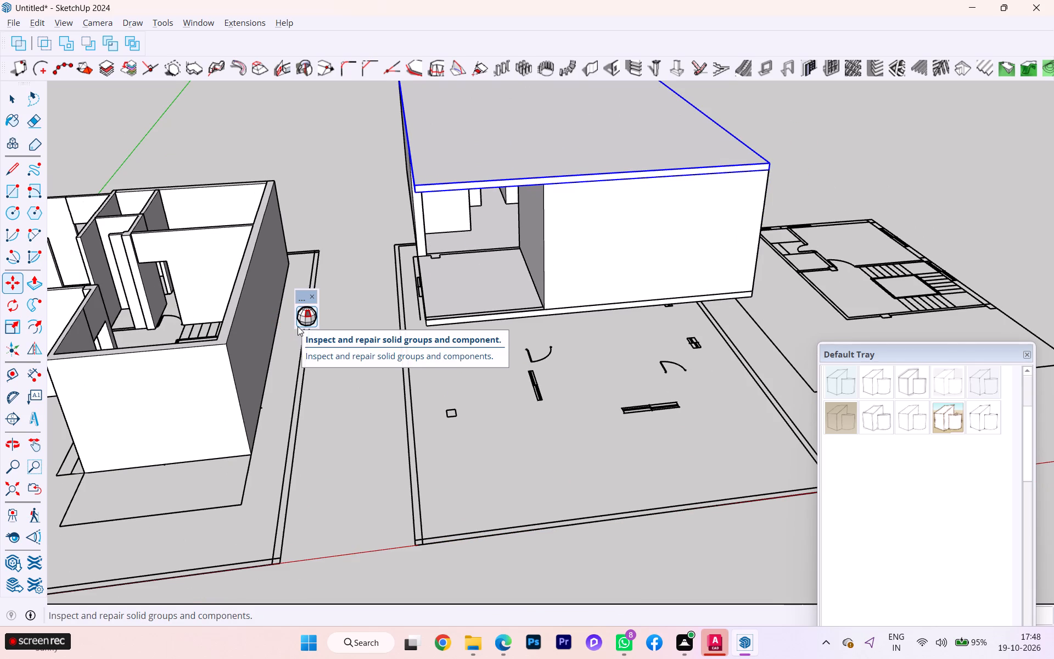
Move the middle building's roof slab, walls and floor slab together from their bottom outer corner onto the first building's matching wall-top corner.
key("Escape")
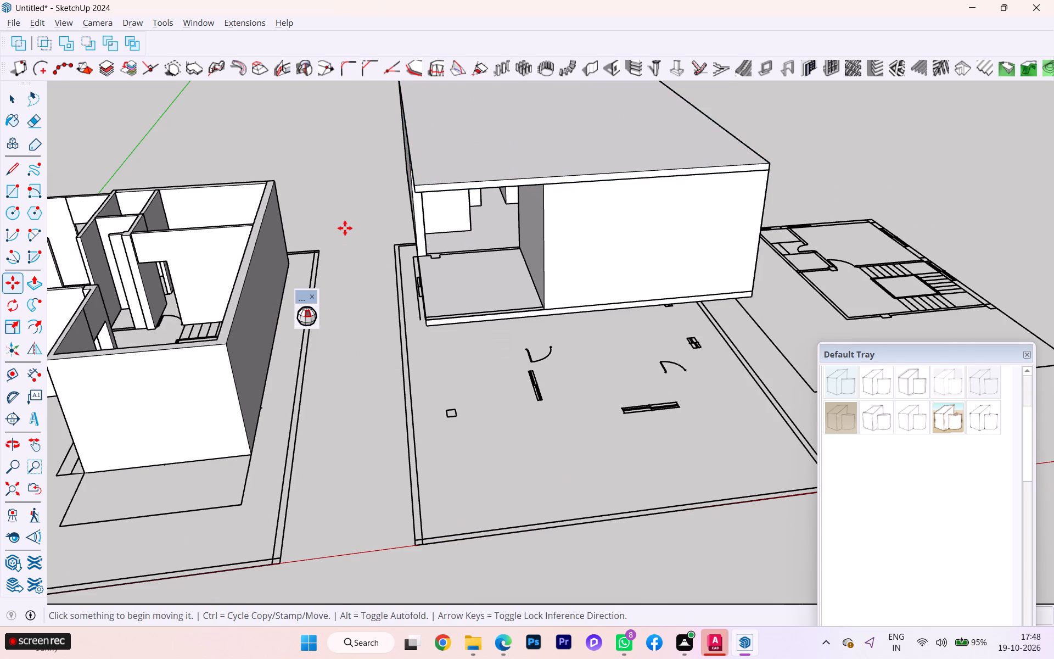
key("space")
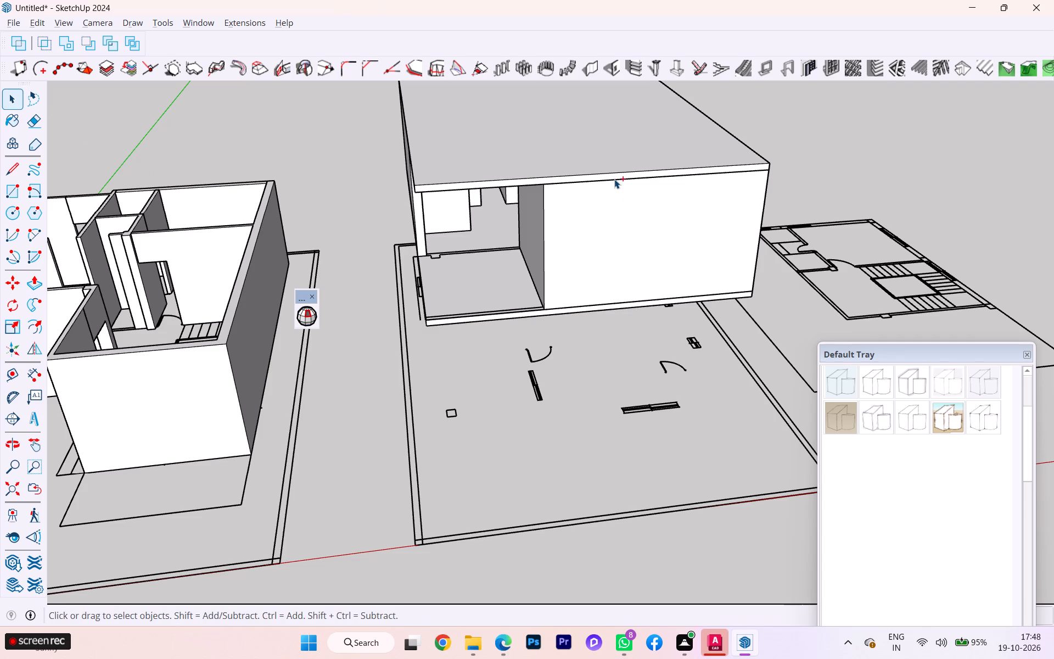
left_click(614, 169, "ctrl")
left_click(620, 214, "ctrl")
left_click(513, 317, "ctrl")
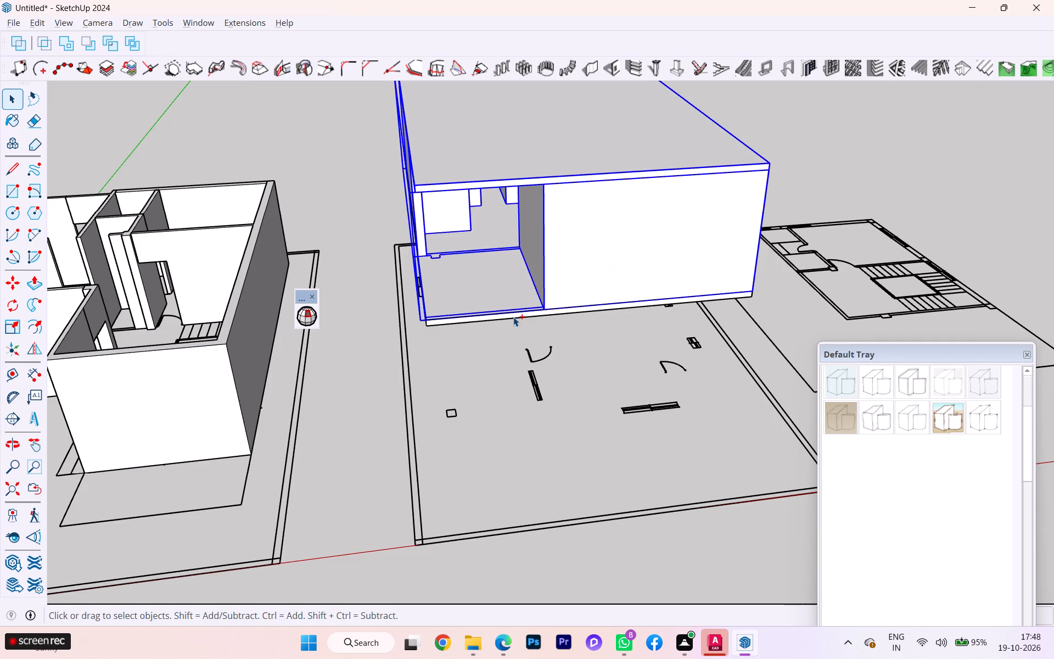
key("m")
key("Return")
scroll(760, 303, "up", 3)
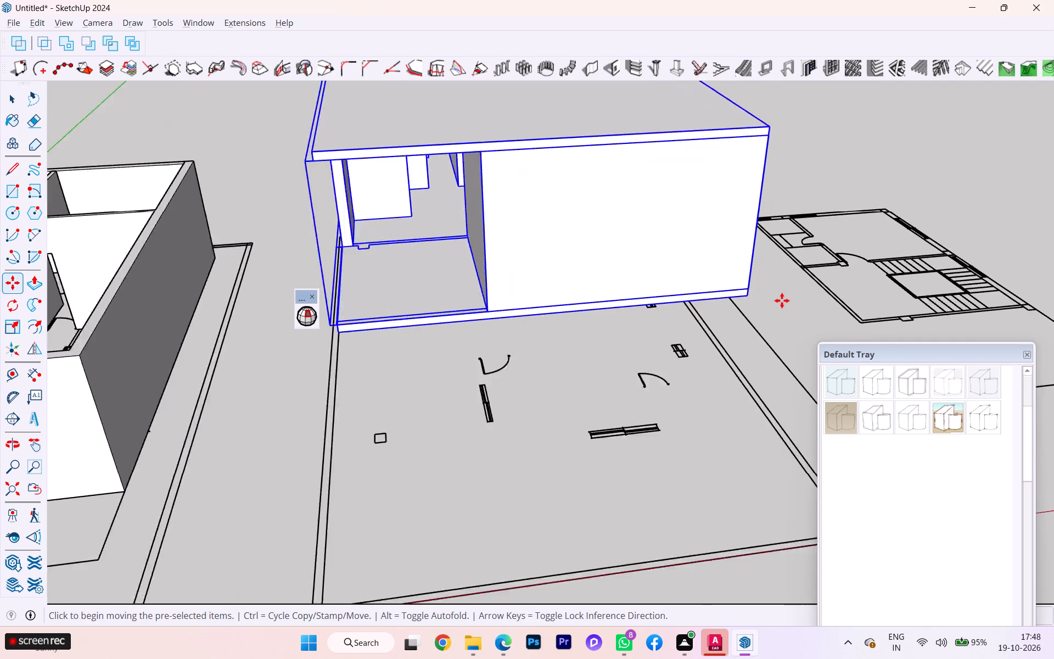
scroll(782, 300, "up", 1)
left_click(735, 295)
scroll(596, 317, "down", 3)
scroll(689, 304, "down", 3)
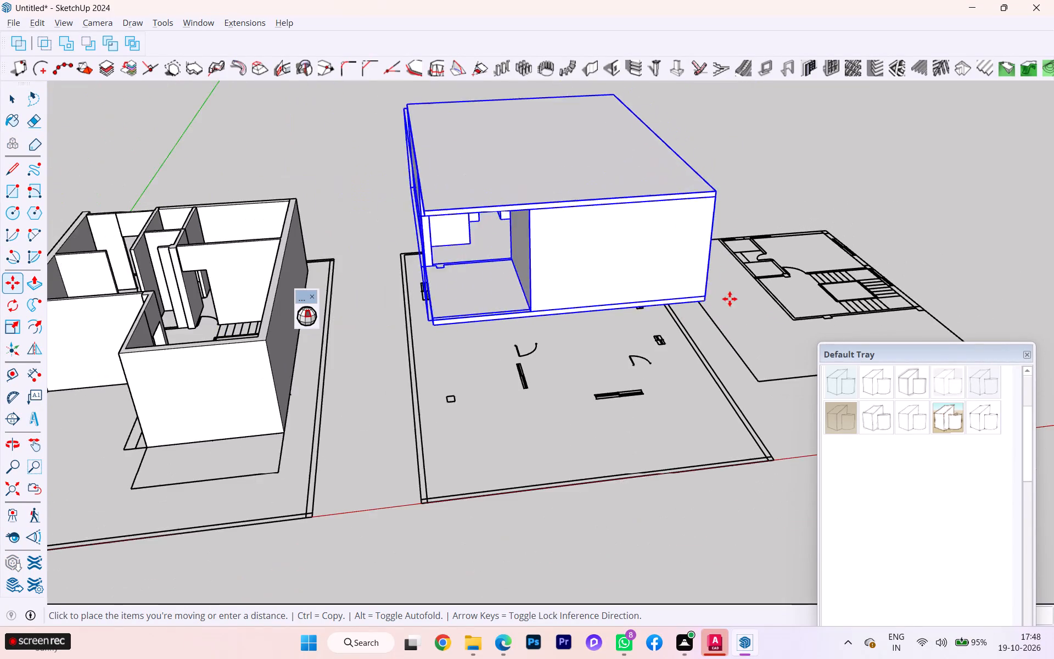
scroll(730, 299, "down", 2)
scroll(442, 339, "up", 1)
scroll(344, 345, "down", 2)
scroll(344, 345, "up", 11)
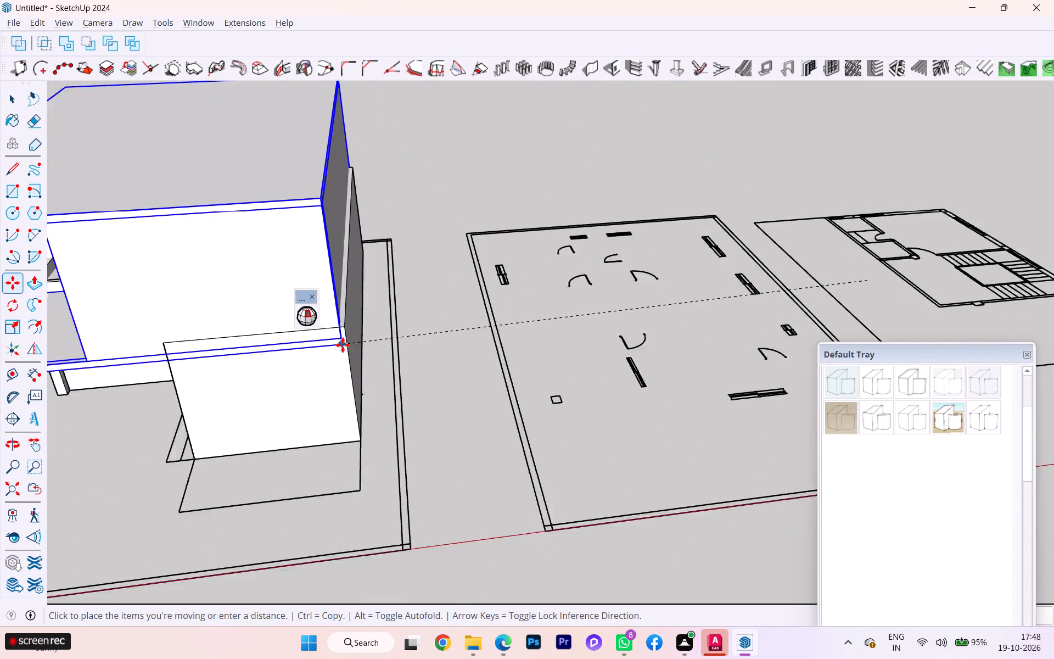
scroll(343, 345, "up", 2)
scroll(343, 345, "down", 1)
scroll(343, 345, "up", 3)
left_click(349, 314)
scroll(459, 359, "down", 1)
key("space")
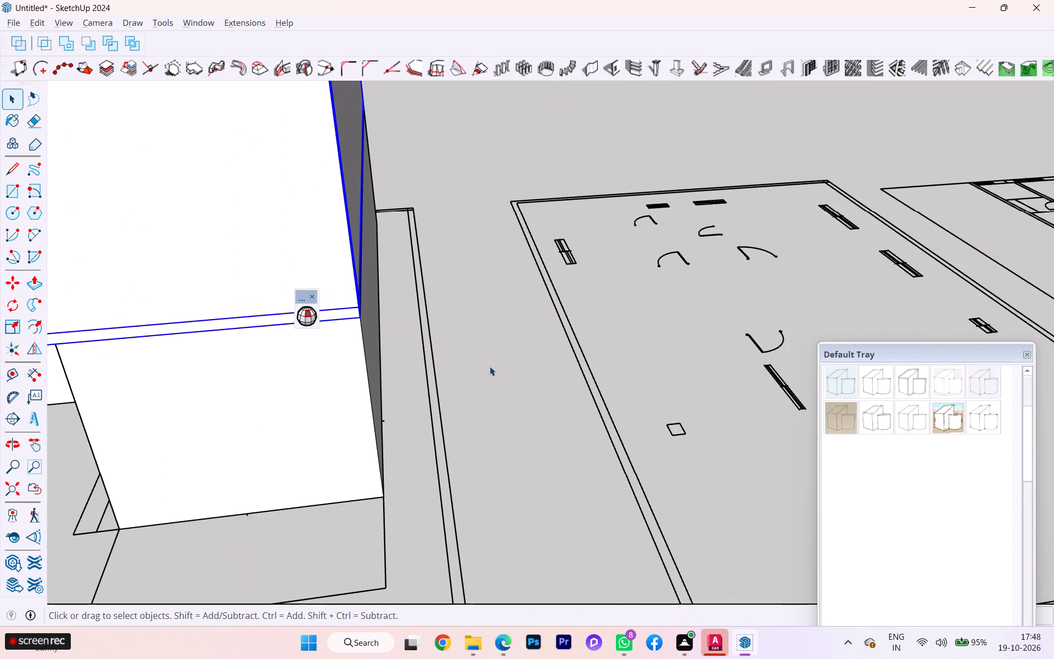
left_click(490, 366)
Examine the stacked two-storey building from several sides, checking how the upper floor aligns with the ground-floor walls.
scroll(479, 366, "down", 2)
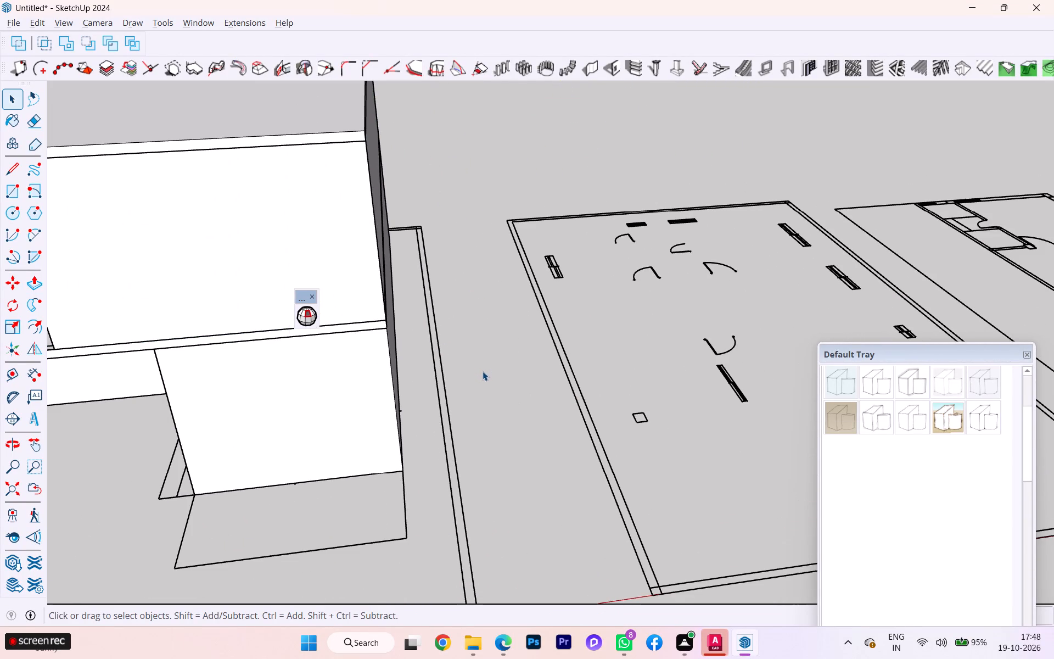
scroll(367, 386, "down", 2)
scroll(367, 386, "up", 1)
scroll(367, 385, "down", 1)
scroll(450, 367, "down", 2)
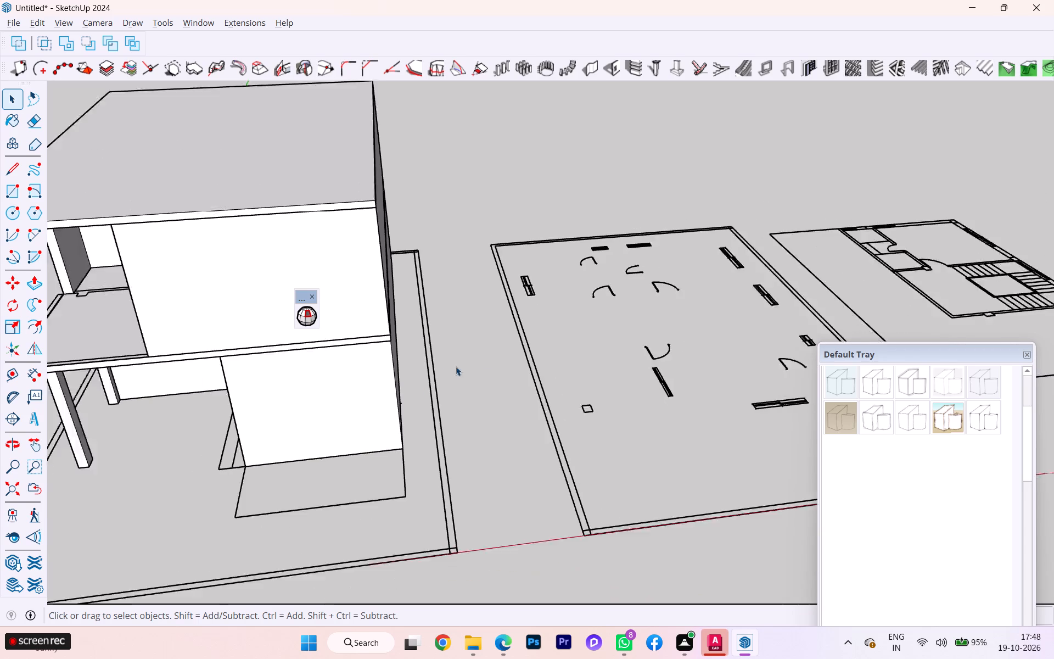
scroll(456, 366, "down", 4)
scroll(515, 379, "down", 1)
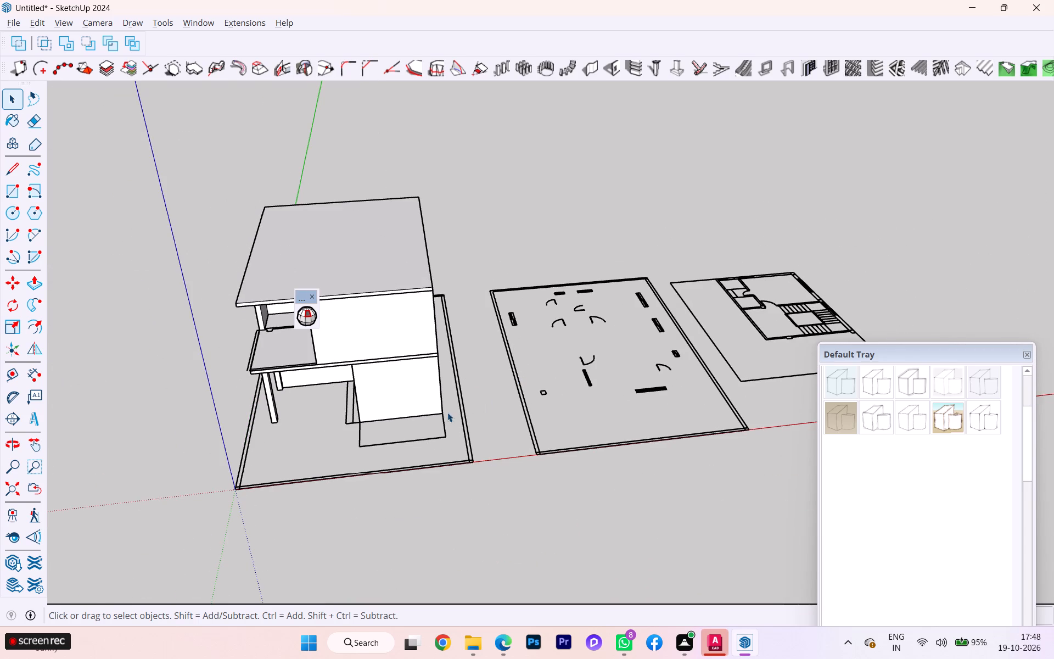
middle_click_drag(401, 408, 585, 358)
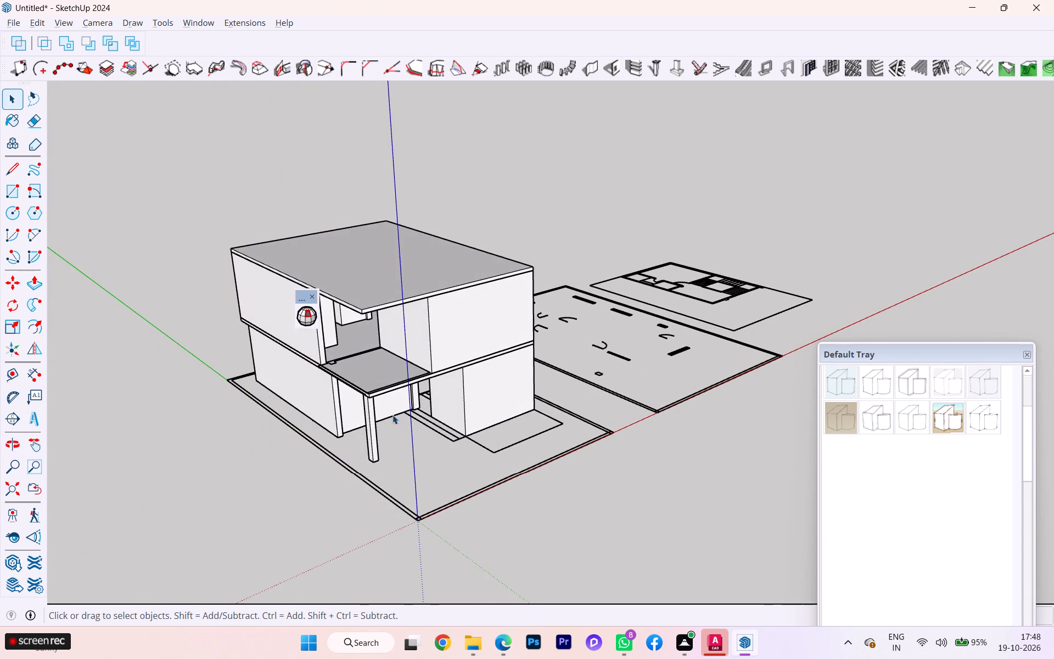
middle_click_drag(383, 392, 370, 350)
scroll(402, 342, "up", 2)
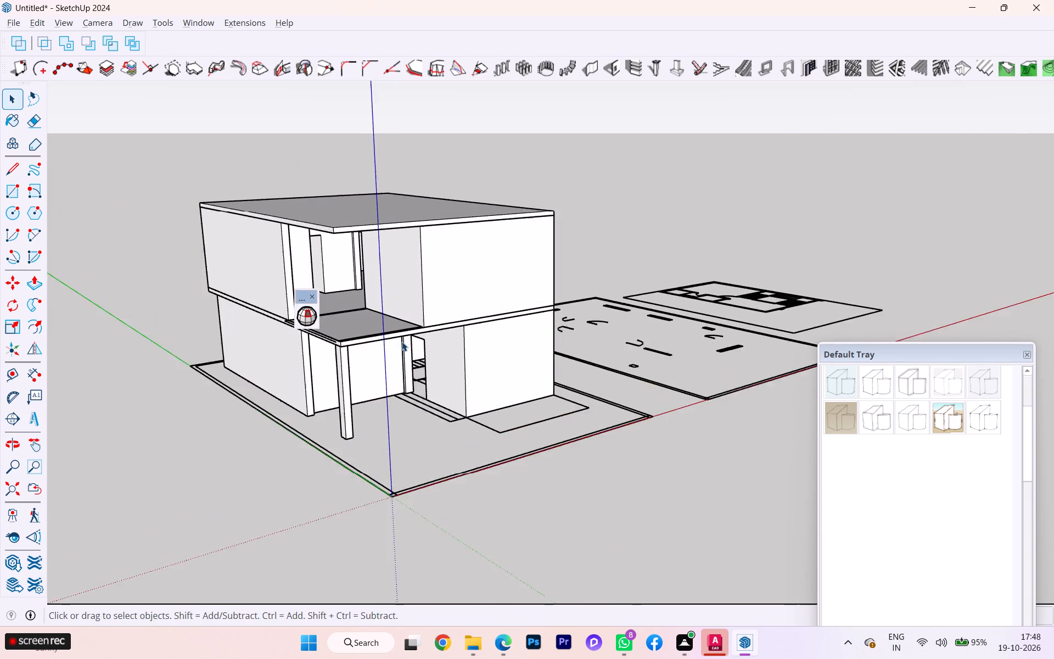
scroll(402, 342, "up", 5)
scroll(397, 347, "down", 1)
scroll(397, 347, "up", 1)
scroll(395, 359, "down", 1)
middle_click_drag(395, 361, 373, 434)
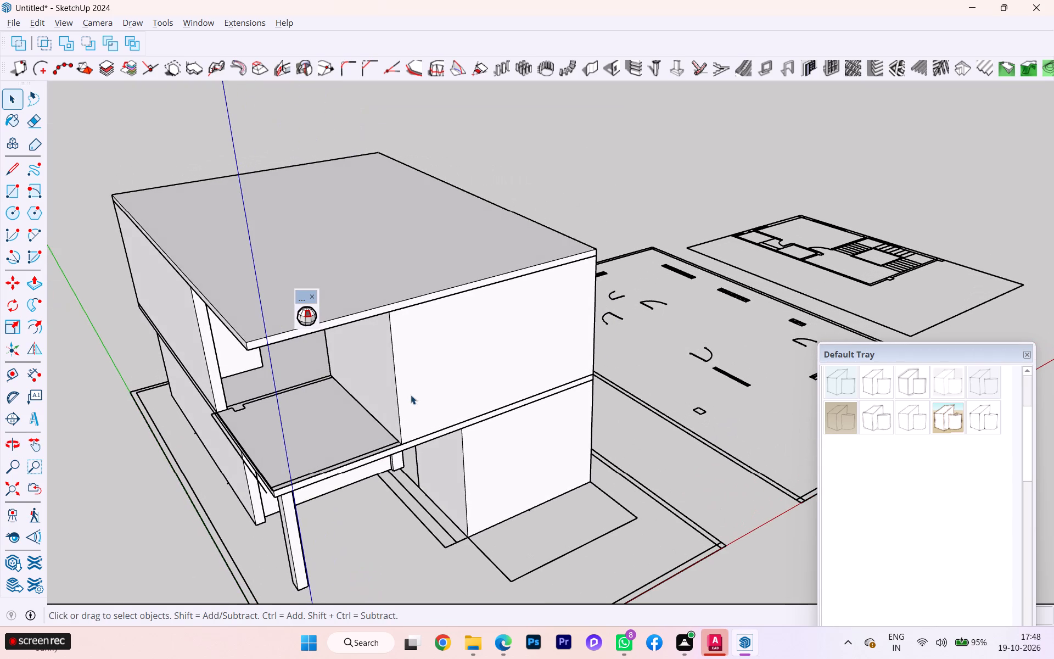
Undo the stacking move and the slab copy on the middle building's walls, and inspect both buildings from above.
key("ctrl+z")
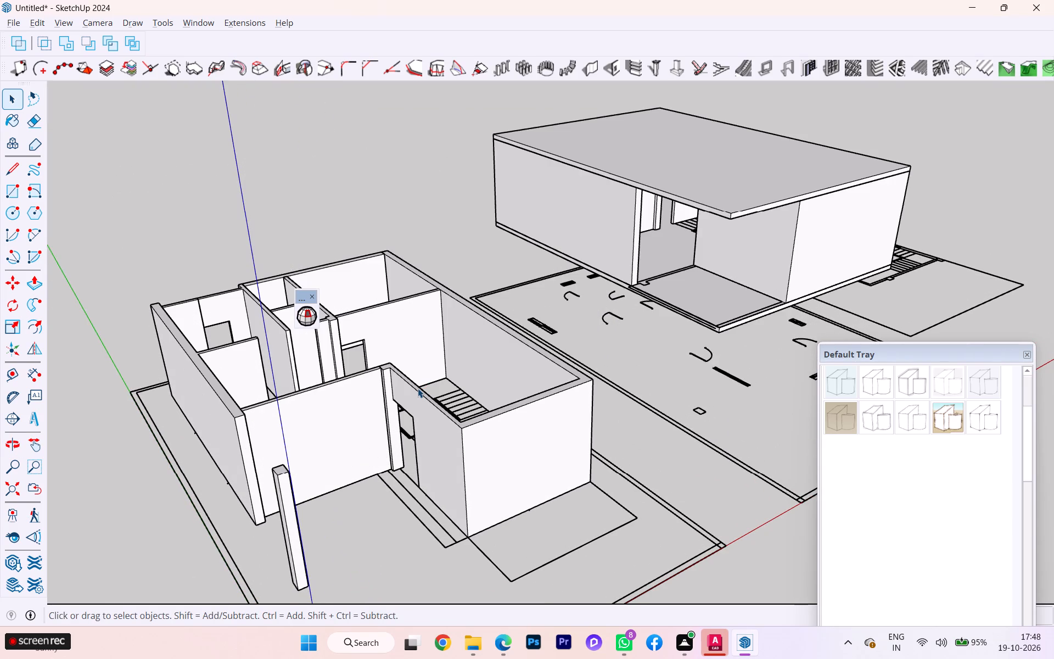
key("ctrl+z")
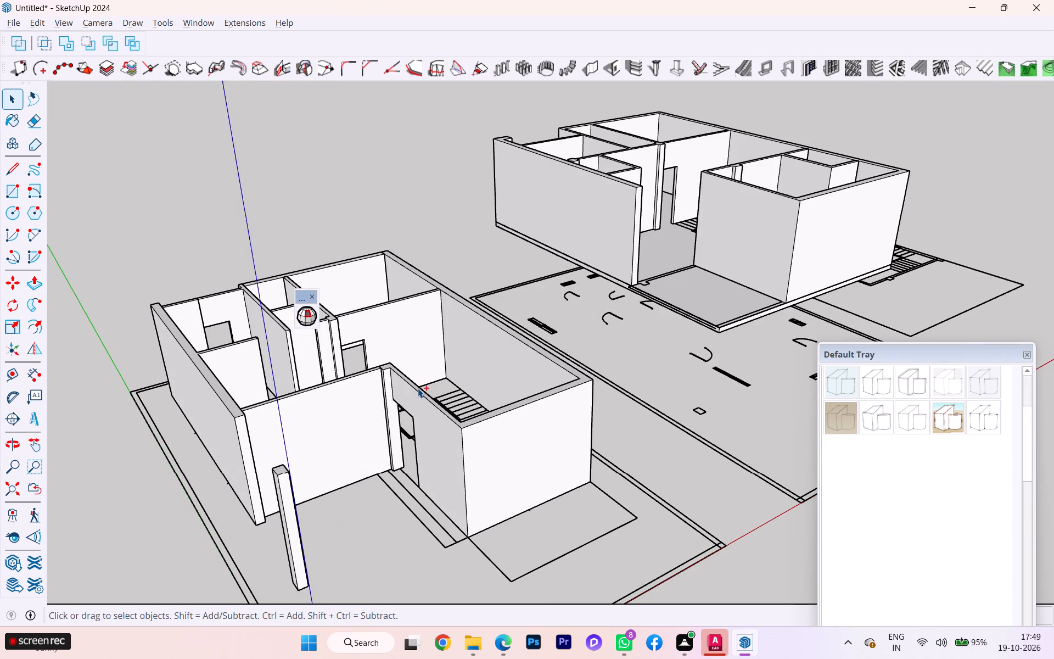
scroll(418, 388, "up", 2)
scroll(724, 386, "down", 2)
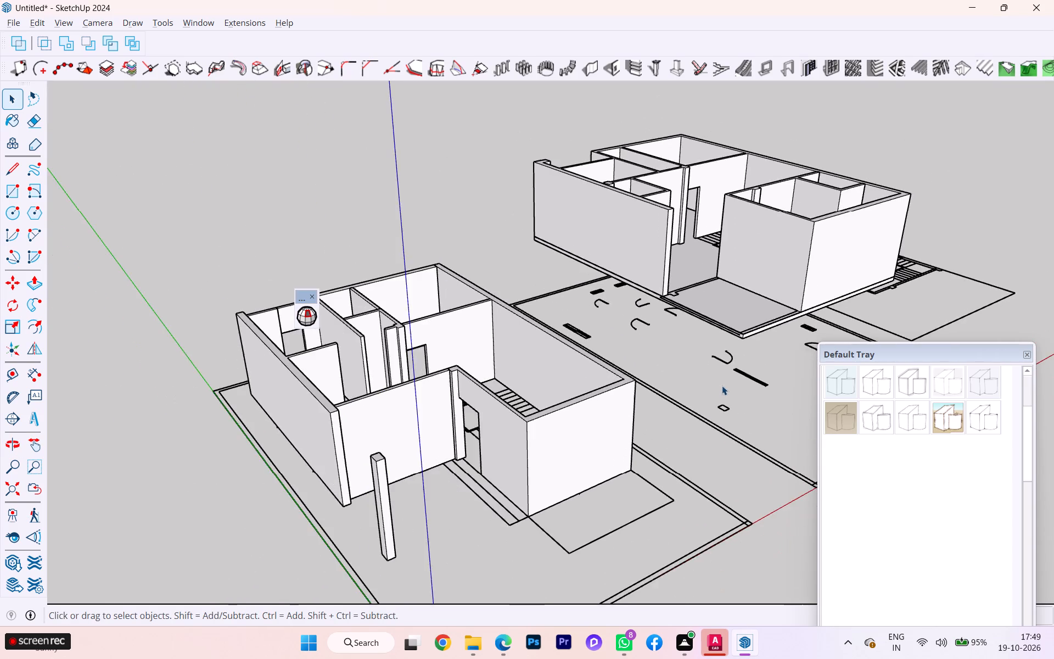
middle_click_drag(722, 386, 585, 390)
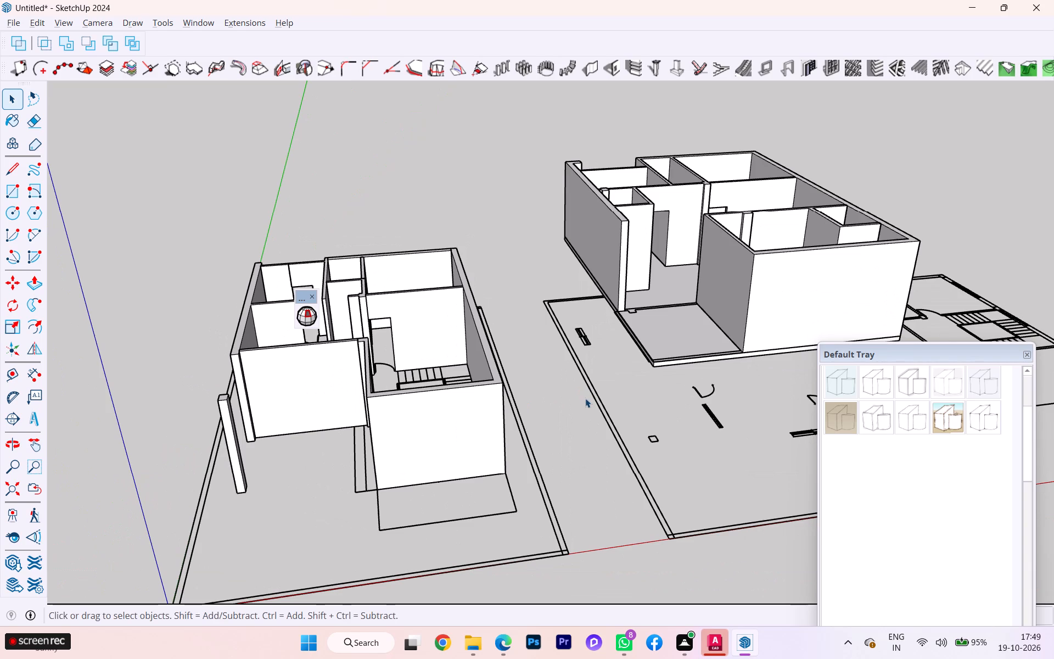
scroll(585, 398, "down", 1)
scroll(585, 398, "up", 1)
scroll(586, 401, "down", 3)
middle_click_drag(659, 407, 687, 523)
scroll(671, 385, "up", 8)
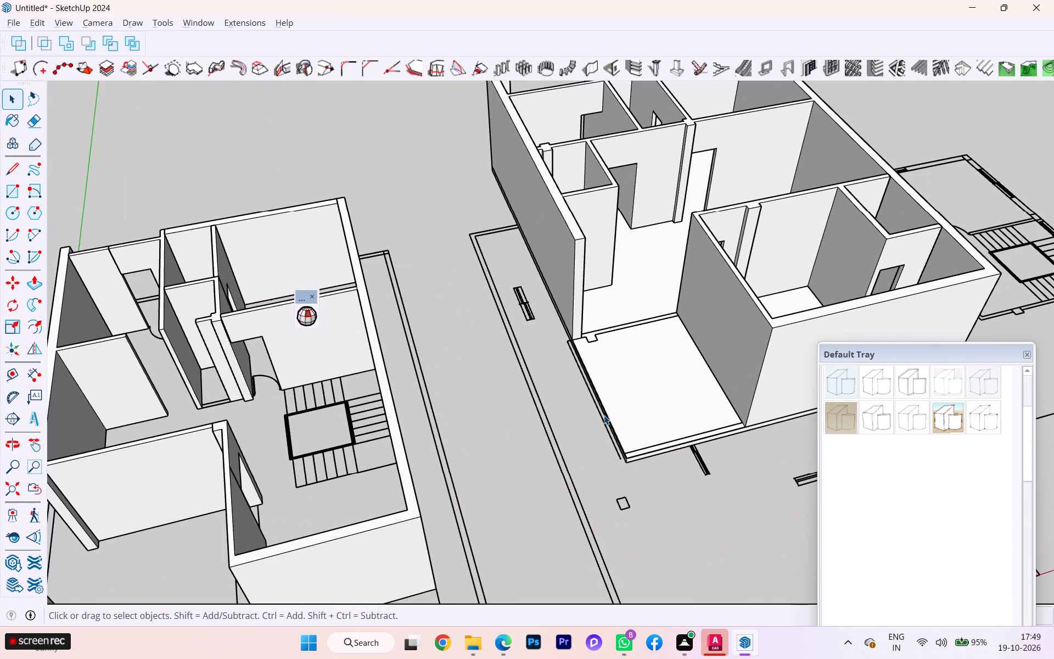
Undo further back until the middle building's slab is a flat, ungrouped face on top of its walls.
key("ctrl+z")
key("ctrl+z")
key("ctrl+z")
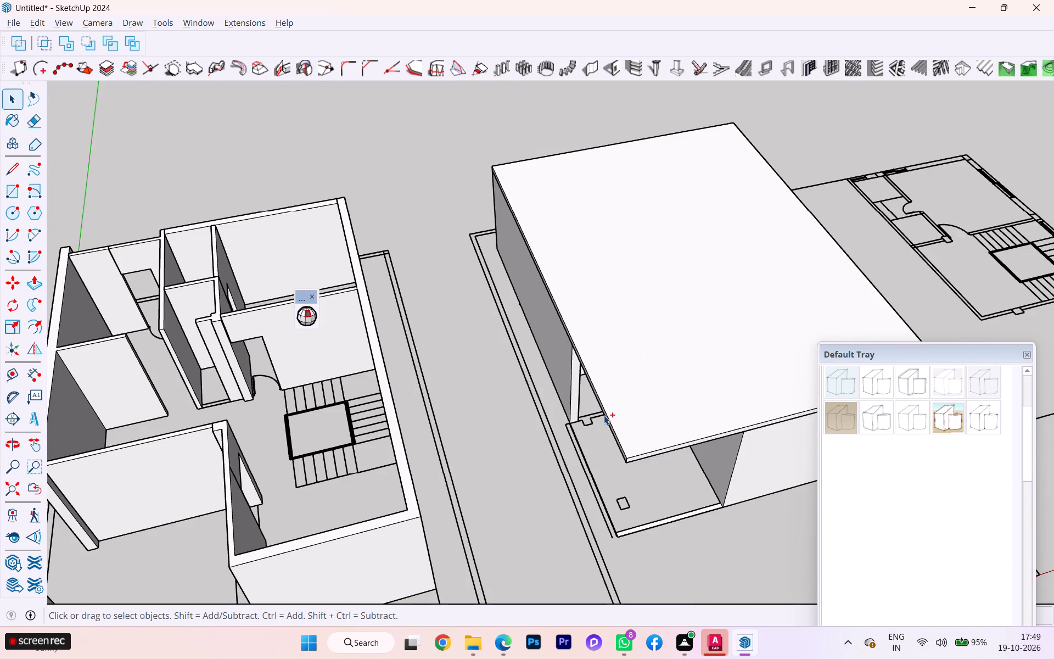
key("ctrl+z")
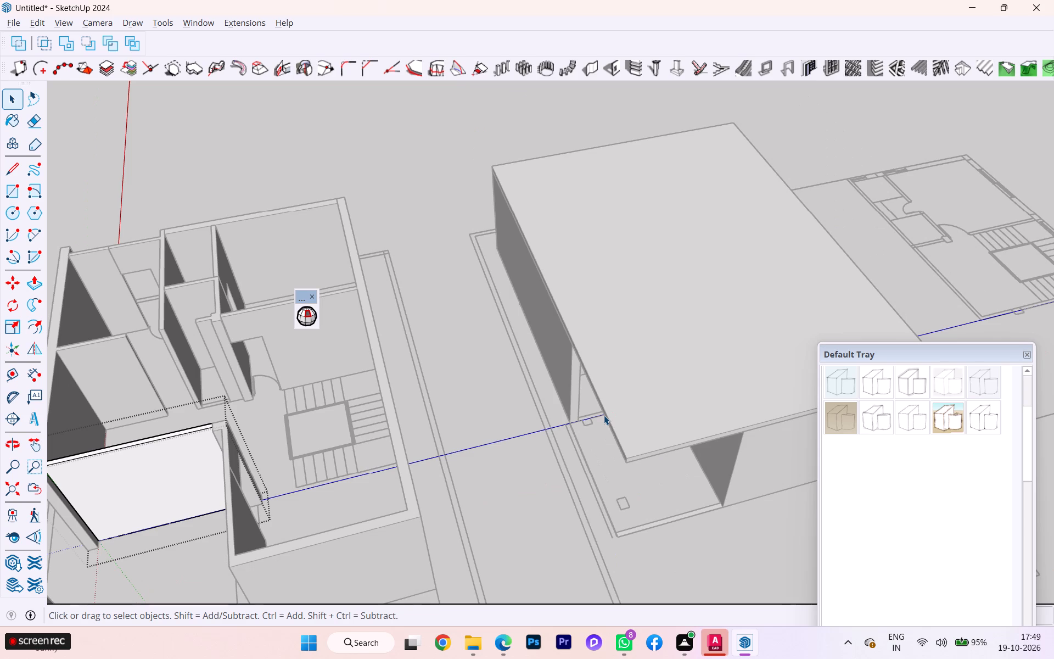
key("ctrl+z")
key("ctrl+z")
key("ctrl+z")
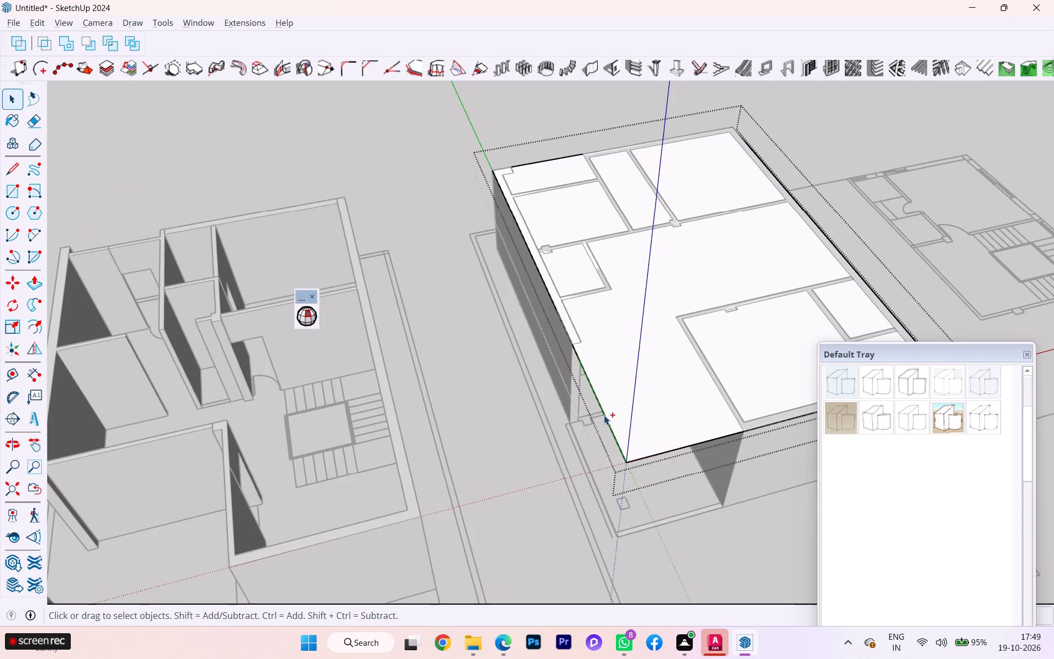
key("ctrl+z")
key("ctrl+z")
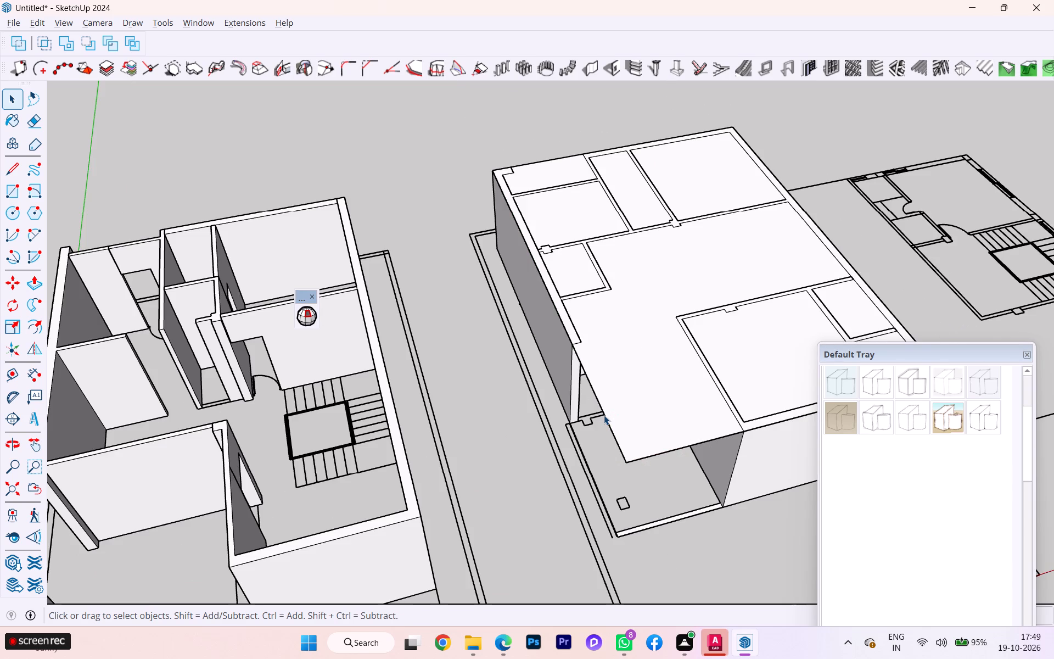
Group the flat slab face and its boundary edges on top of the middle building's walls.
double_click(615, 345)
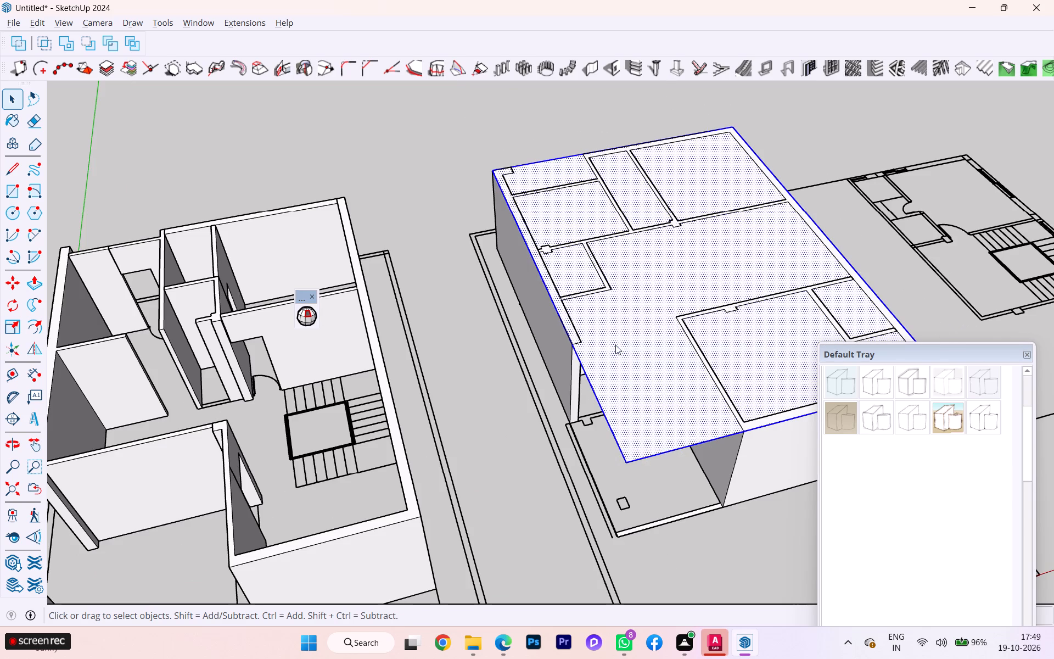
right_click(615, 345)
left_click(687, 131)
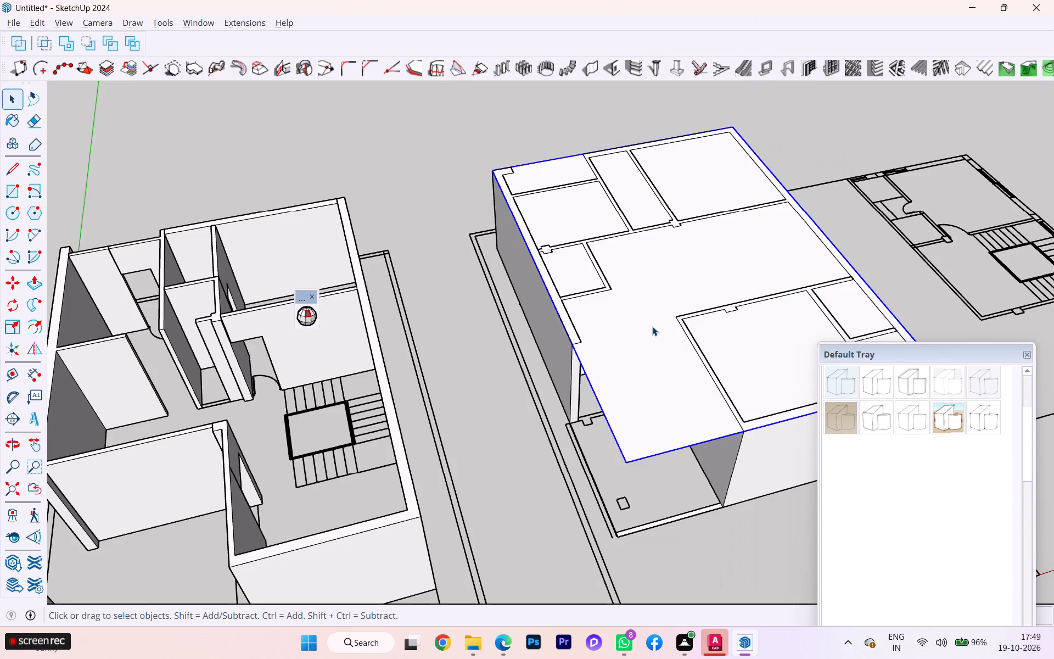
Inside the new slab group, push/pull the slab face by 6, and leave the group with the slab selected.
double_click(652, 326)
key("p")
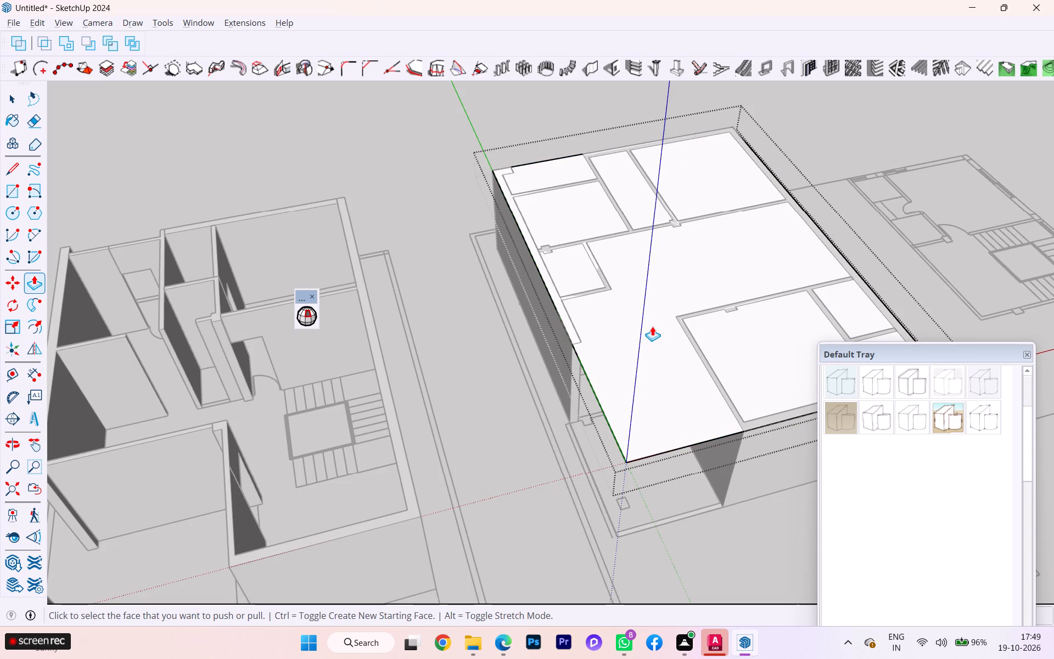
key("Return")
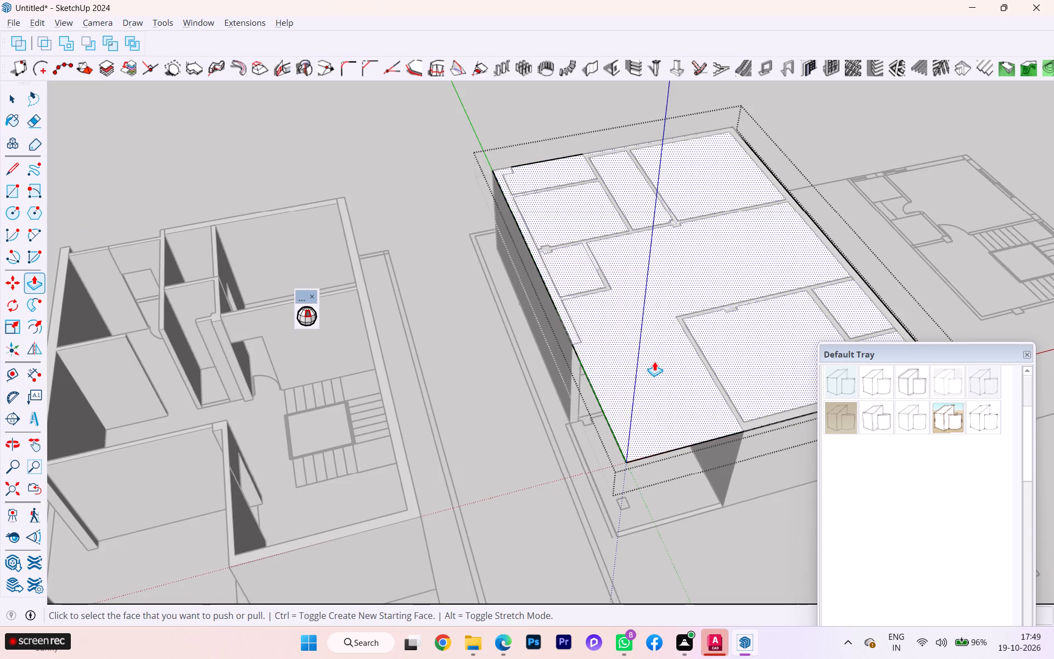
left_click(654, 361)
key("6")
key("Return")
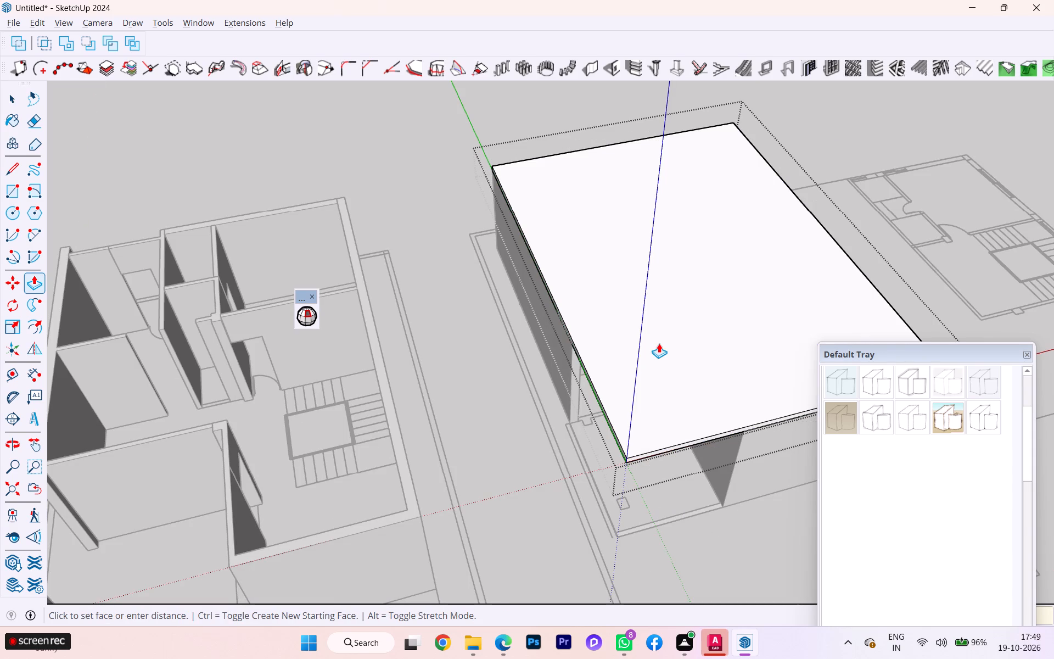
left_click(19, 91)
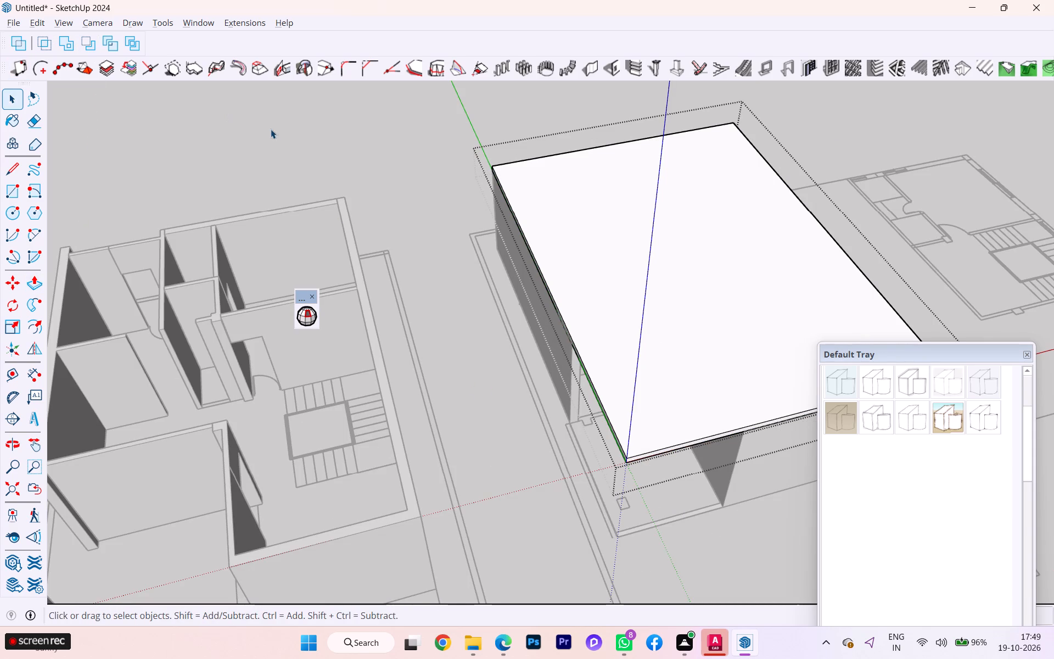
left_click(371, 133)
left_click(650, 354)
Examine the first building's open walls and rooms beside the slabbed middle building.
scroll(659, 320, "down", 6)
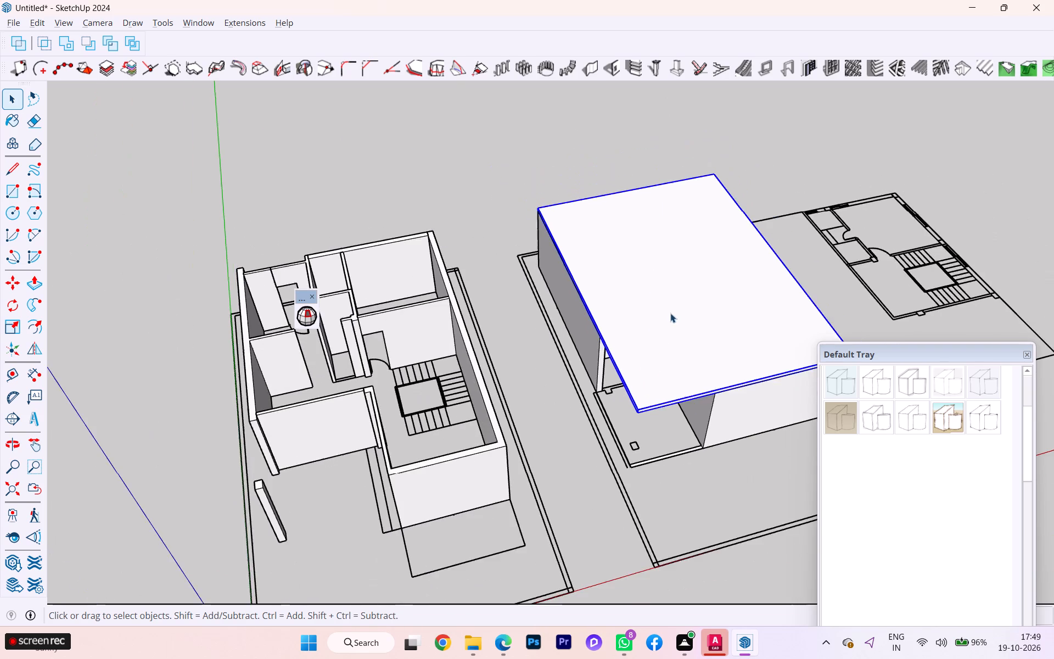
scroll(551, 349, "down", 1)
scroll(348, 373, "up", 7)
scroll(348, 373, "down", 2)
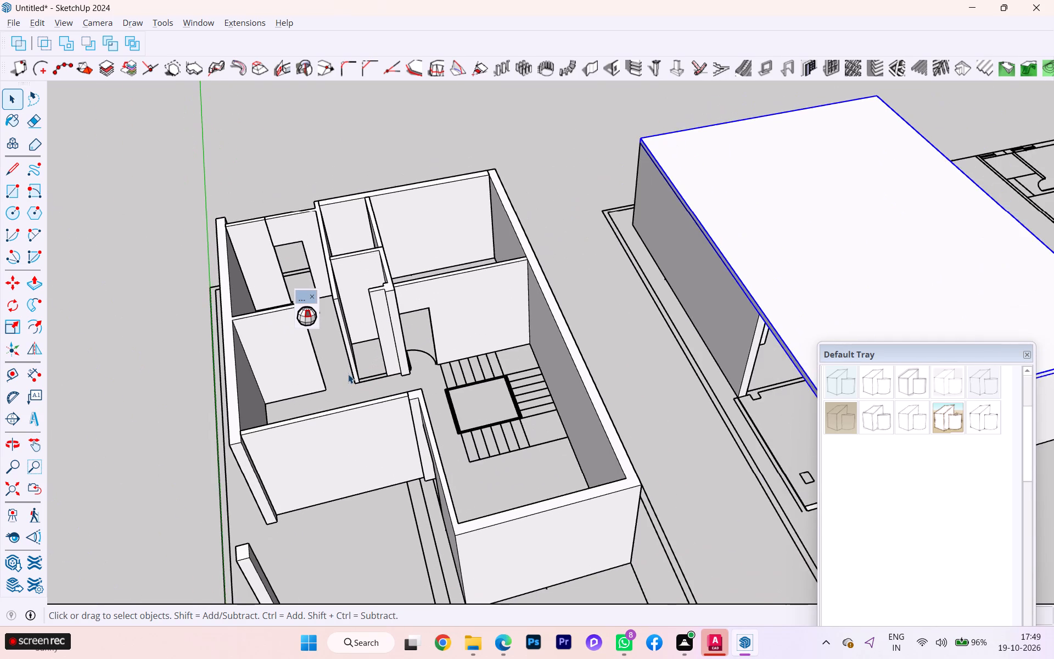
scroll(348, 374, "down", 2)
scroll(288, 299, "up", 6)
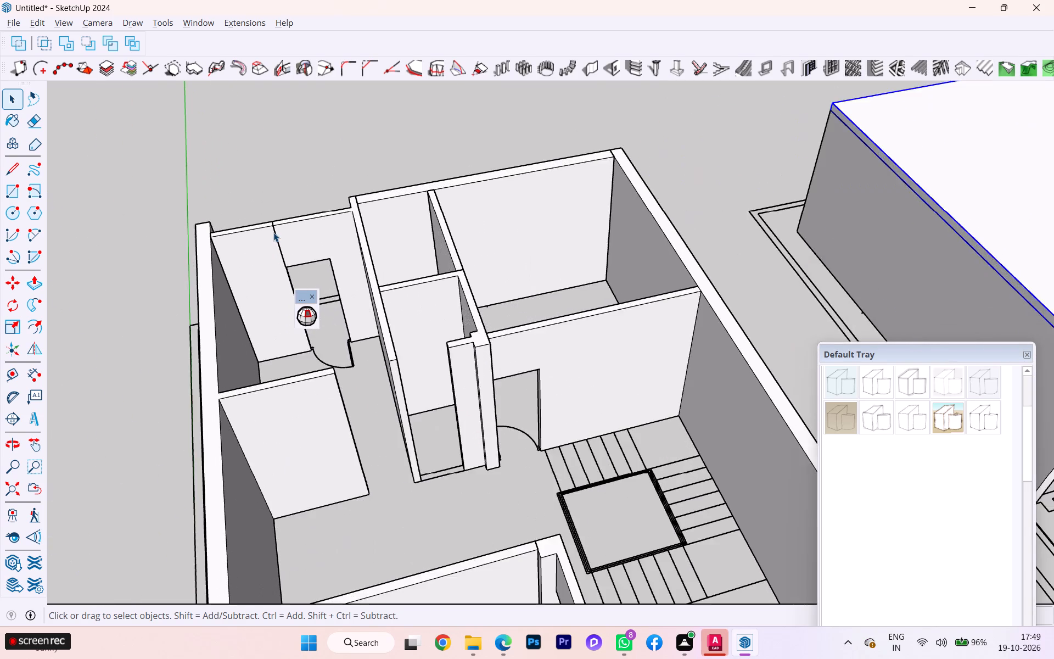
scroll(273, 232, "up", 4)
scroll(273, 232, "down", 6)
scroll(273, 232, "up", 1)
scroll(276, 224, "down", 3)
scroll(276, 224, "up", 5)
scroll(276, 224, "down", 2)
scroll(276, 224, "up", 4)
scroll(277, 219, "down", 2)
scroll(277, 219, "up", 1)
scroll(277, 219, "down", 2)
scroll(277, 219, "up", 1)
scroll(277, 219, "down", 1)
scroll(277, 219, "up", 2)
scroll(276, 227, "down", 5)
scroll(276, 227, "up", 7)
scroll(273, 231, "down", 1)
scroll(273, 231, "up", 4)
scroll(256, 229, "down", 2)
scroll(256, 229, "up", 1)
scroll(255, 229, "down", 3)
scroll(250, 219, "up", 3)
scroll(250, 219, "down", 6)
scroll(288, 247, "up", 1)
scroll(289, 248, "down", 5)
scroll(463, 354, "up", 1)
scroll(463, 355, "down", 4)
scroll(484, 360, "up", 1)
scroll(484, 360, "down", 10)
scroll(476, 333, "up", 5)
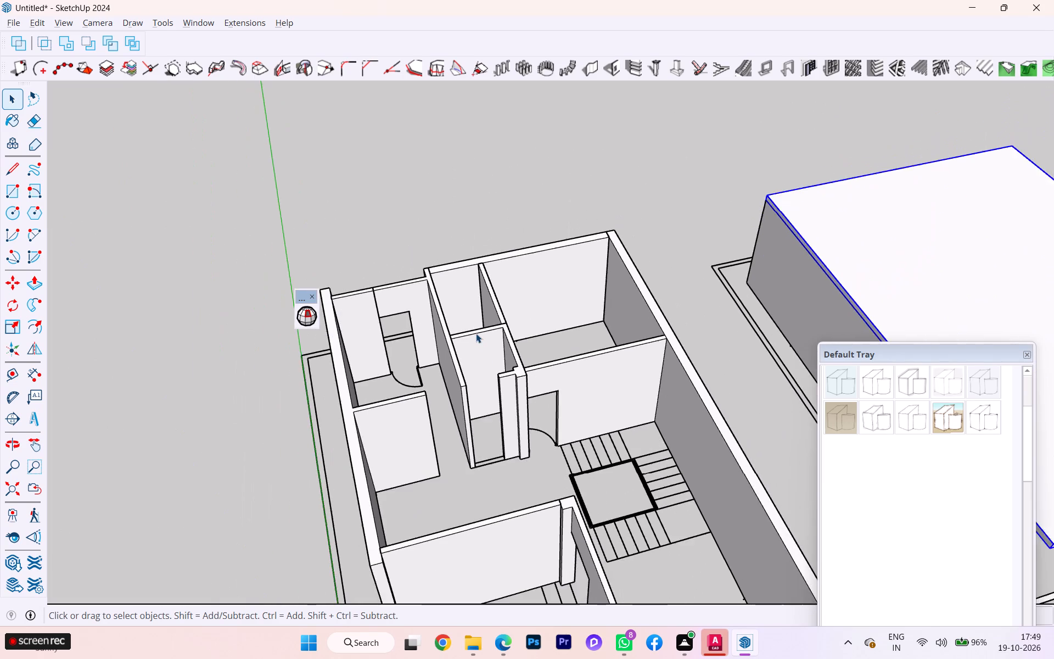
scroll(476, 333, "down", 12)
scroll(421, 375, "up", 2)
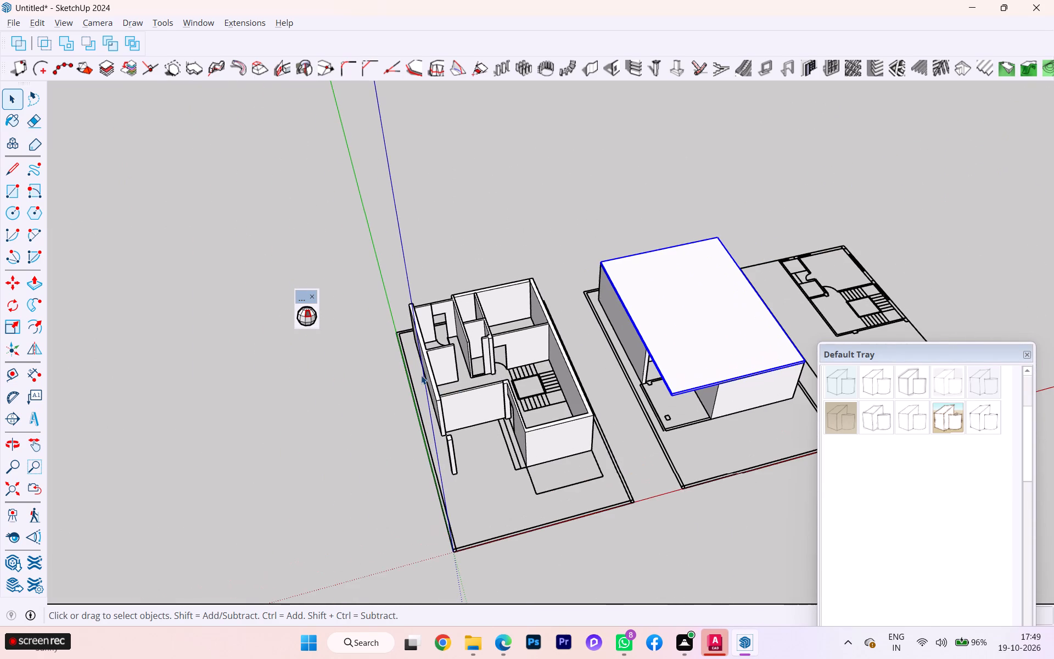
left_click(641, 470)
scroll(590, 410, "down", 1)
middle_click_drag(590, 410, 578, 400)
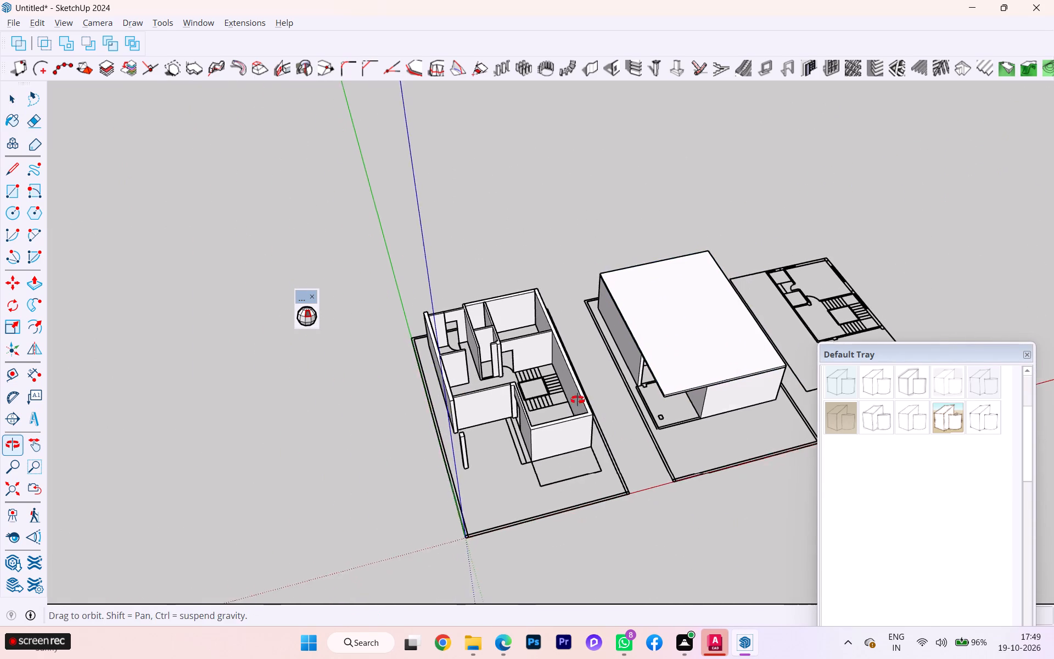
middle_click_drag(578, 400, 569, 394)
Move the floating Default Tray up so its full height fits on the screen.
left_click_drag(963, 348, 973, 165)
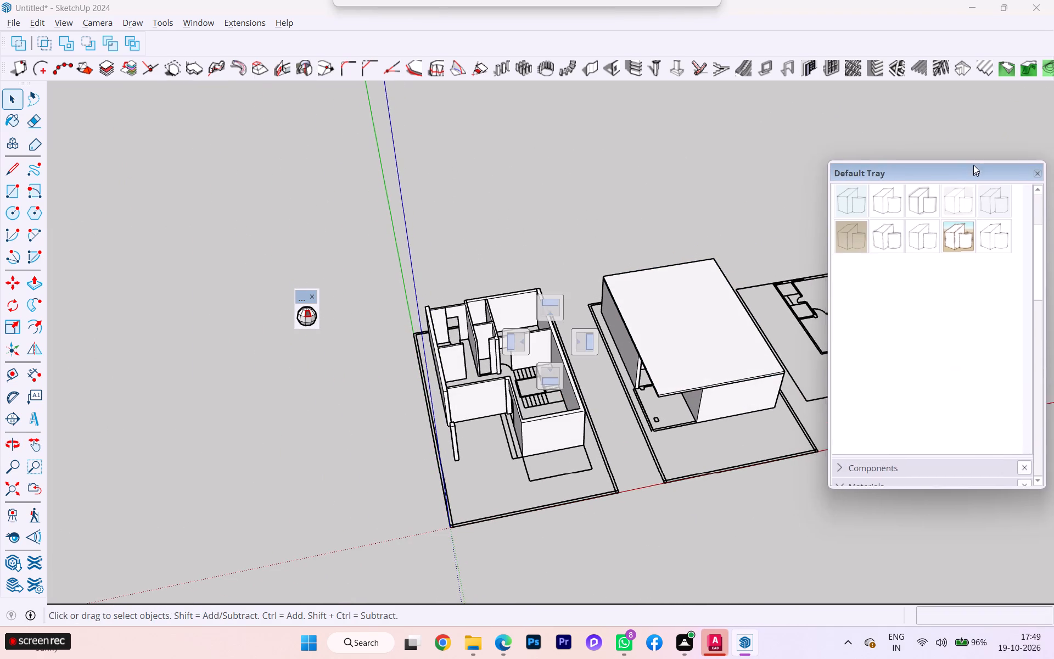
left_click_drag(973, 165, 979, 92)
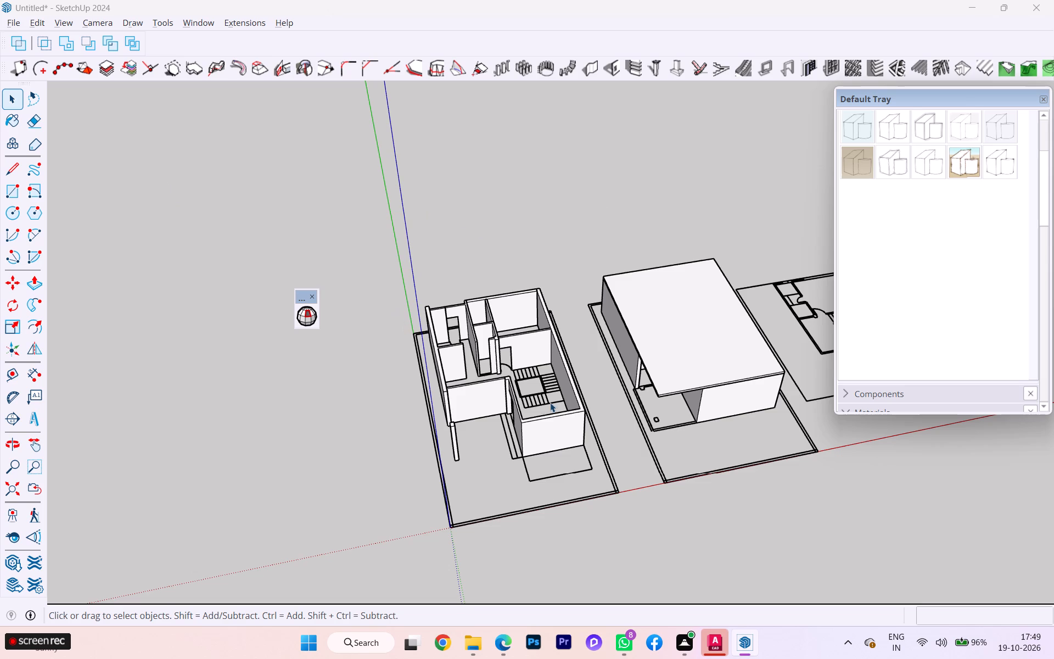
Examine the first building's open rooms, wall tops and staircase from several angles beside the slabbed middle building.
scroll(550, 402, "up", 1)
scroll(550, 402, "down", 2)
scroll(550, 402, "up", 4)
scroll(543, 406, "down", 1)
scroll(543, 406, "up", 3)
scroll(507, 411, "down", 1)
middle_click_drag(507, 411, 610, 407)
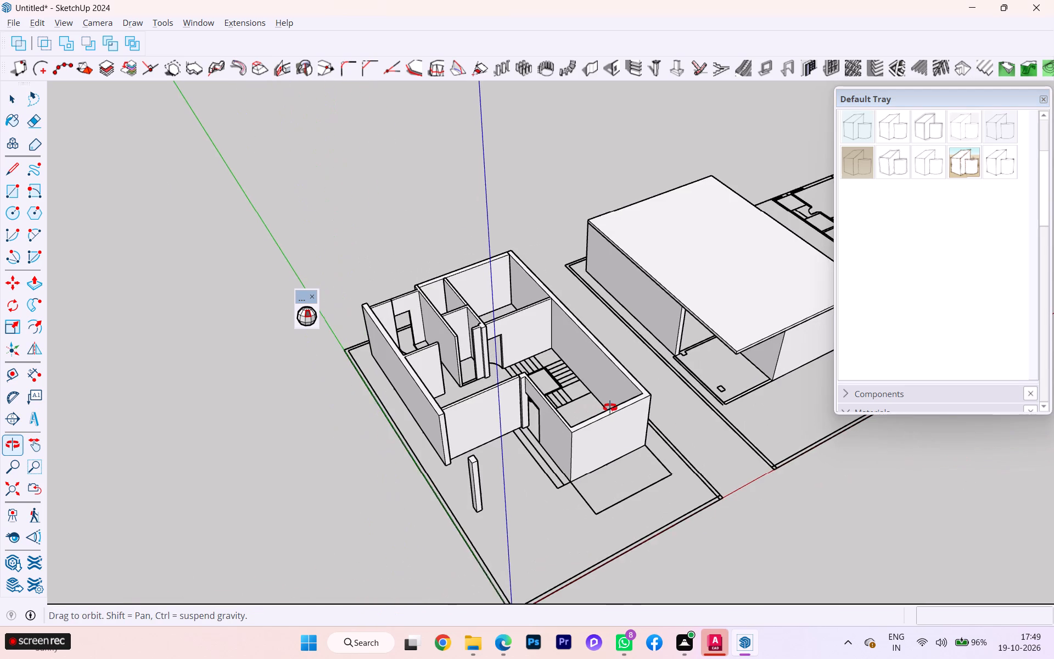
middle_click_drag(610, 407, 610, 410)
scroll(516, 399, "up", 3)
scroll(516, 399, "down", 1)
scroll(516, 399, "up", 1)
scroll(595, 418, "up", 2)
scroll(595, 418, "down", 1)
scroll(595, 418, "up", 4)
scroll(595, 418, "down", 2)
scroll(595, 418, "up", 2)
middle_click_drag(588, 425, 574, 433)
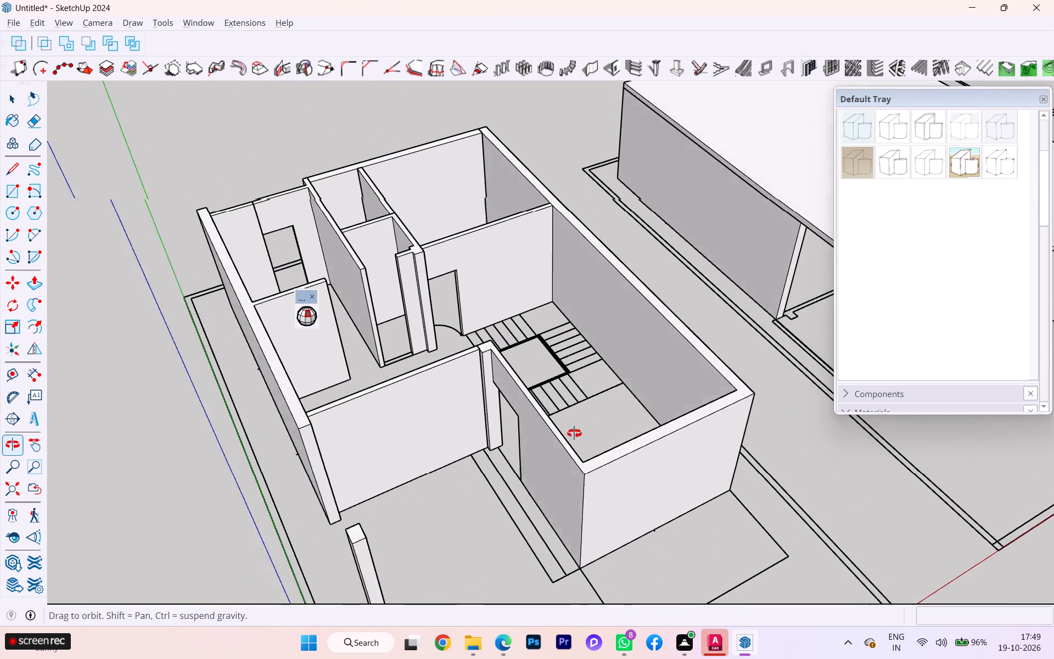
middle_click_drag(574, 433, 504, 451)
scroll(473, 388, "down", 3)
scroll(472, 387, "up", 1)
scroll(471, 386, "down", 4)
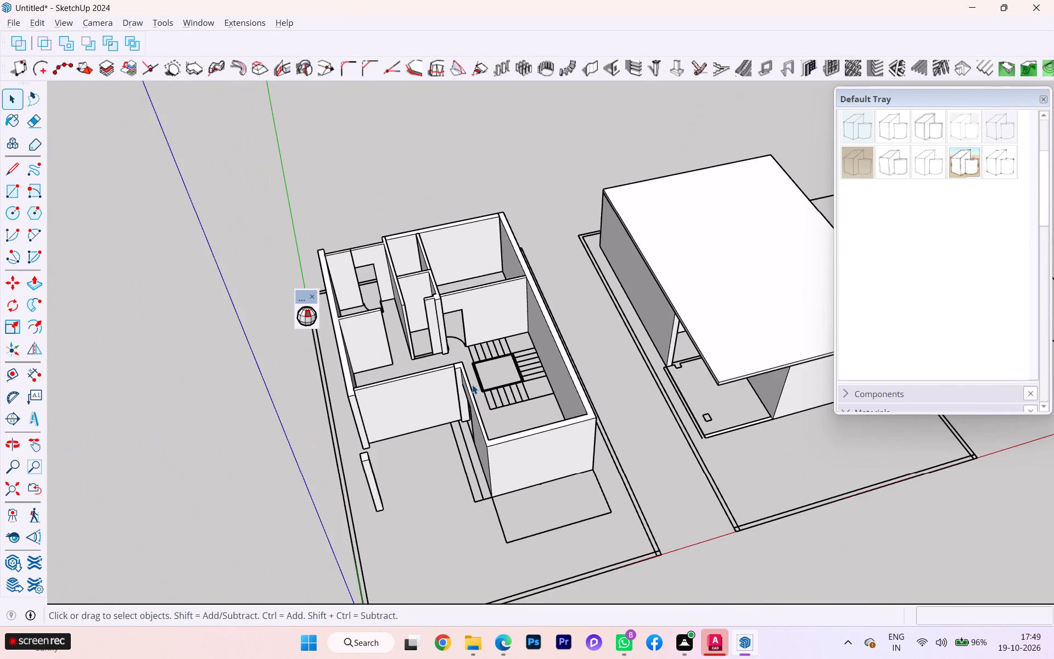
scroll(472, 384, "down", 2)
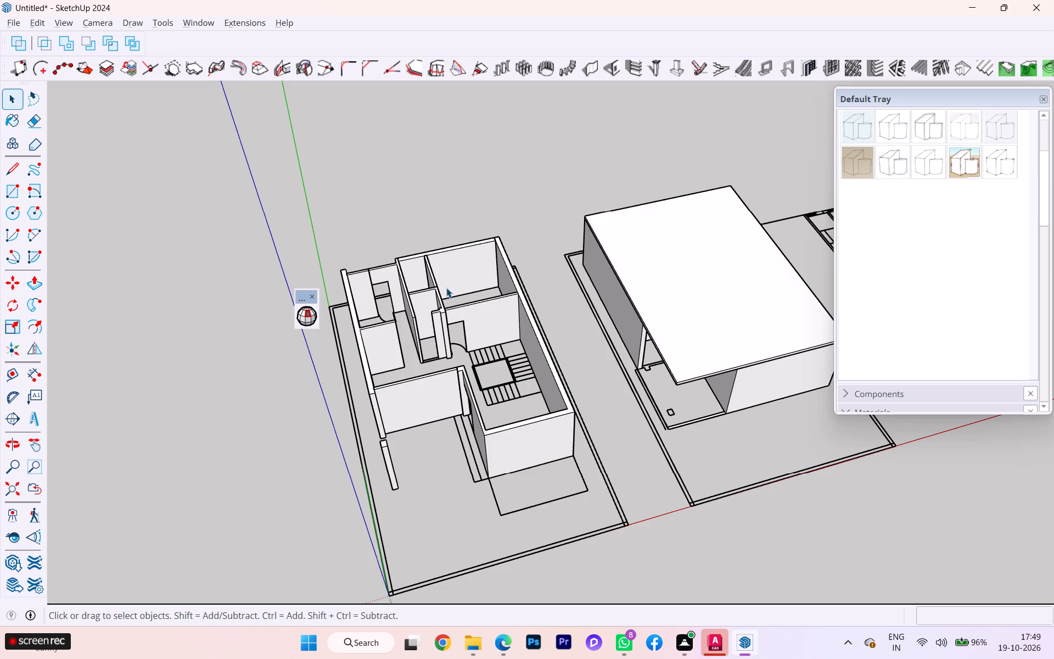
Check how the first building's walls are grouped by selecting the side, front, partition and stair-hall walls, and clear the selection.
left_click(385, 344)
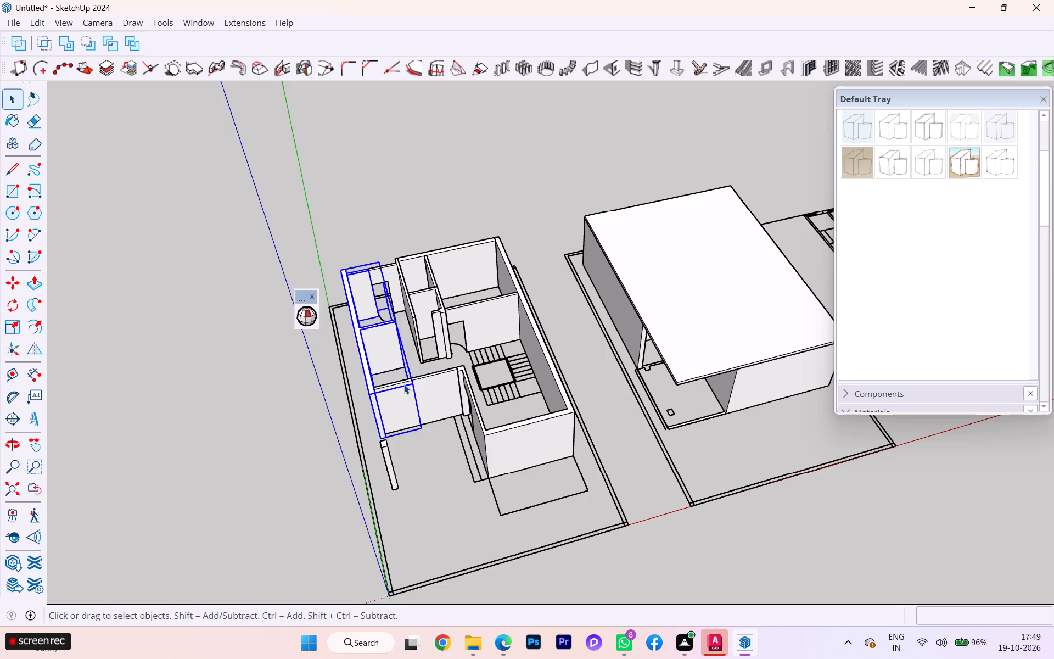
left_click(442, 394)
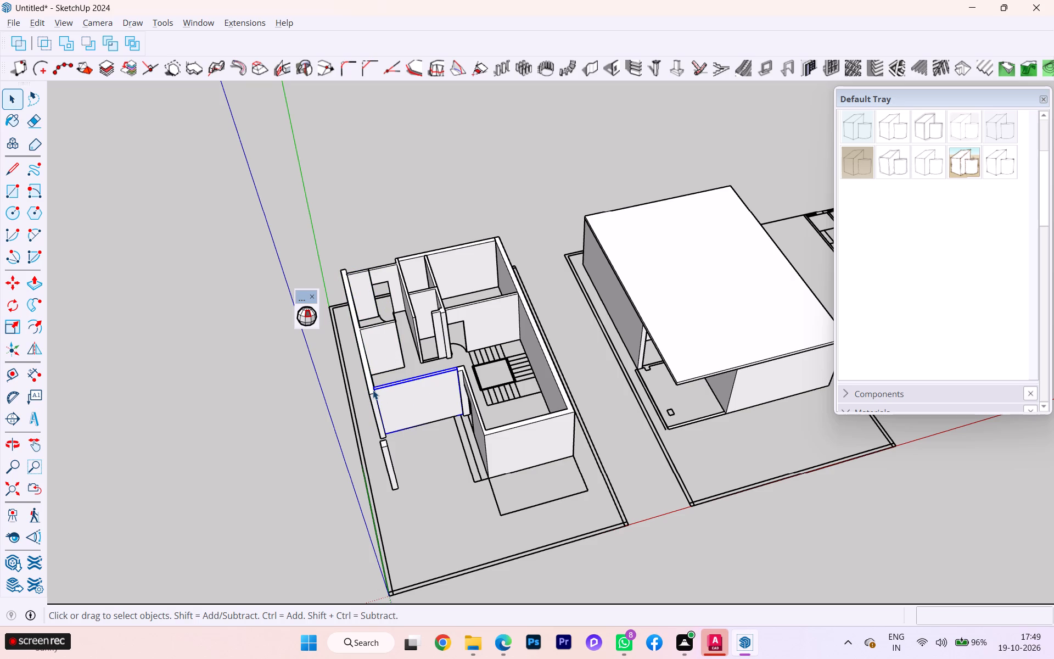
left_click(373, 389)
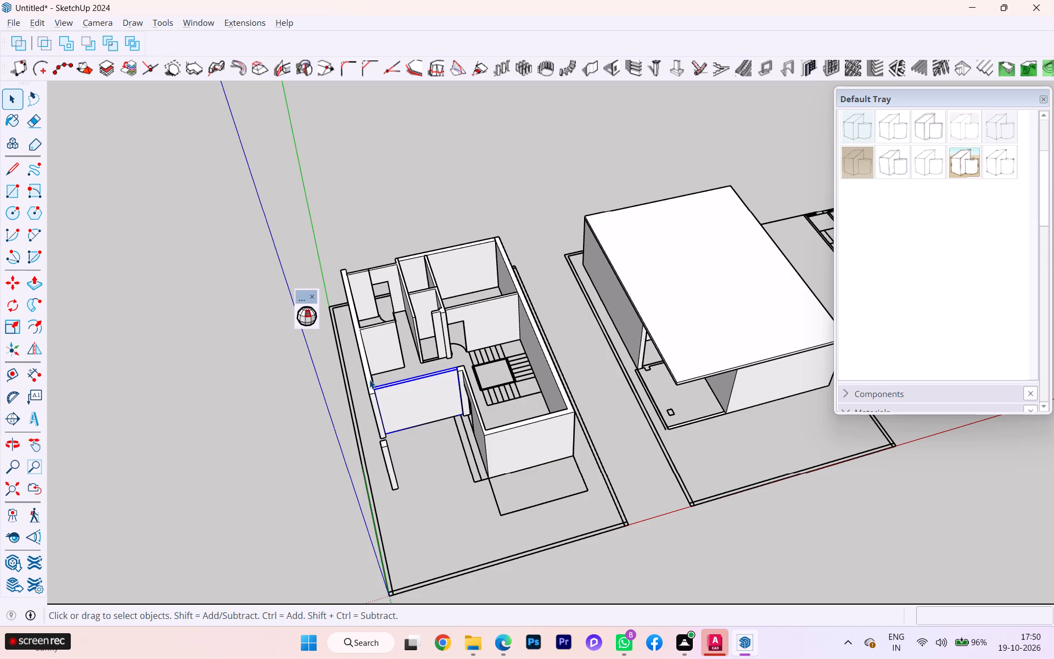
left_click(369, 379)
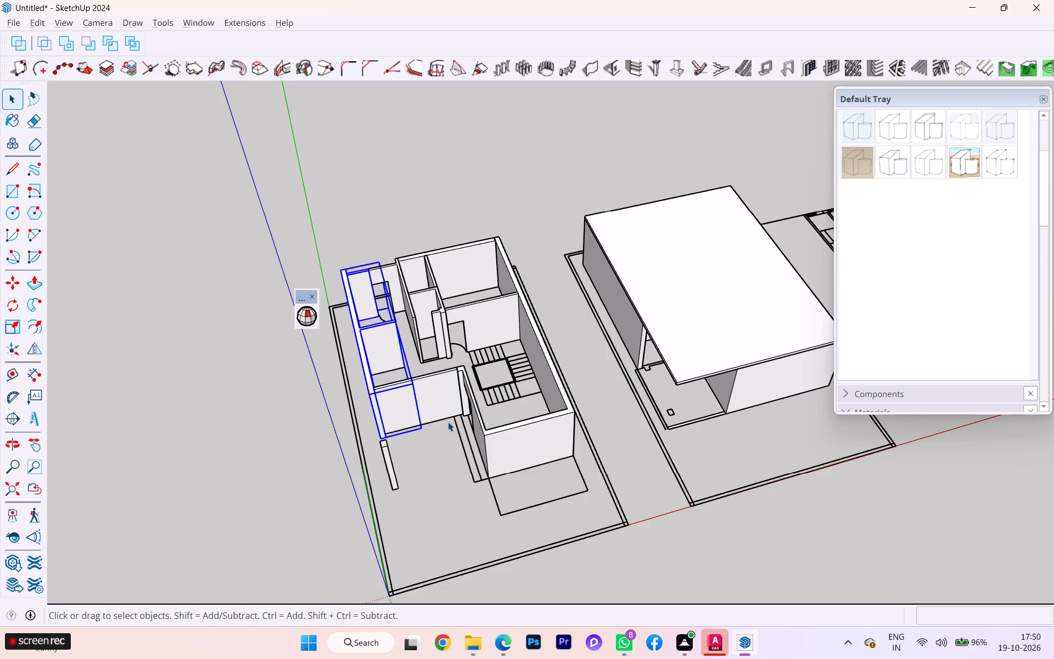
left_click(446, 407, "ctrl")
left_click(413, 287, "ctrl")
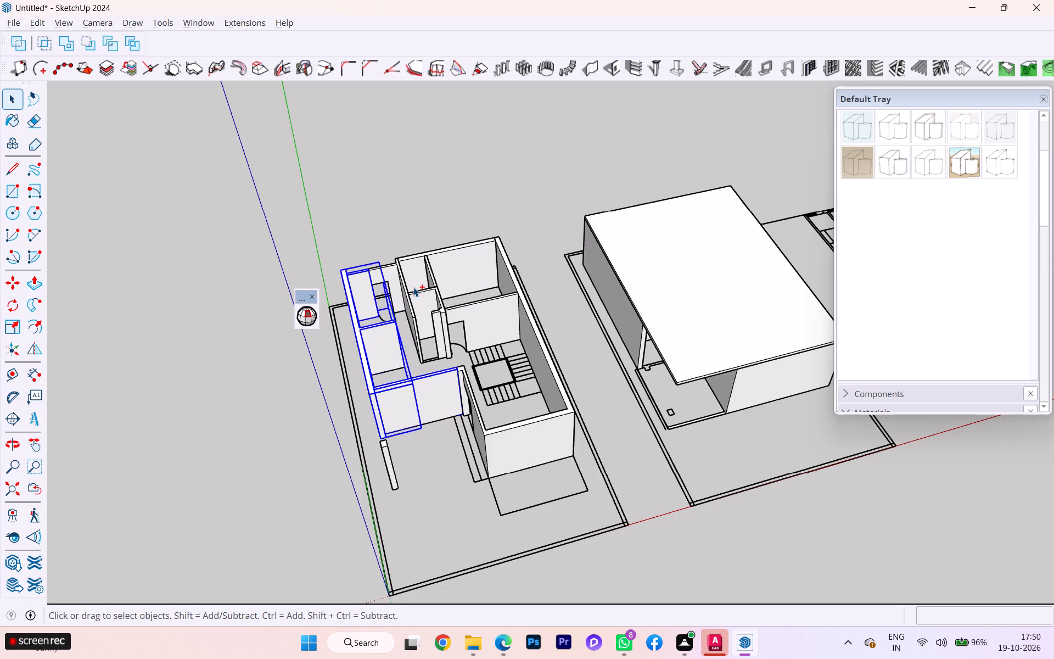
left_click(395, 273, "ctrl")
left_click(478, 320, "ctrl")
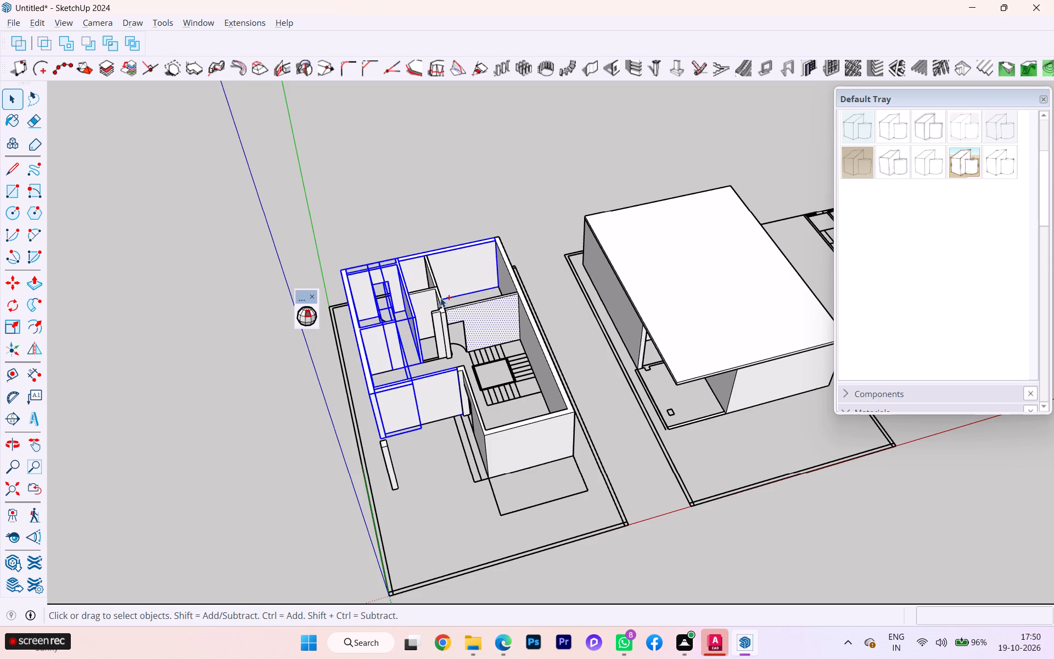
double_click(476, 304)
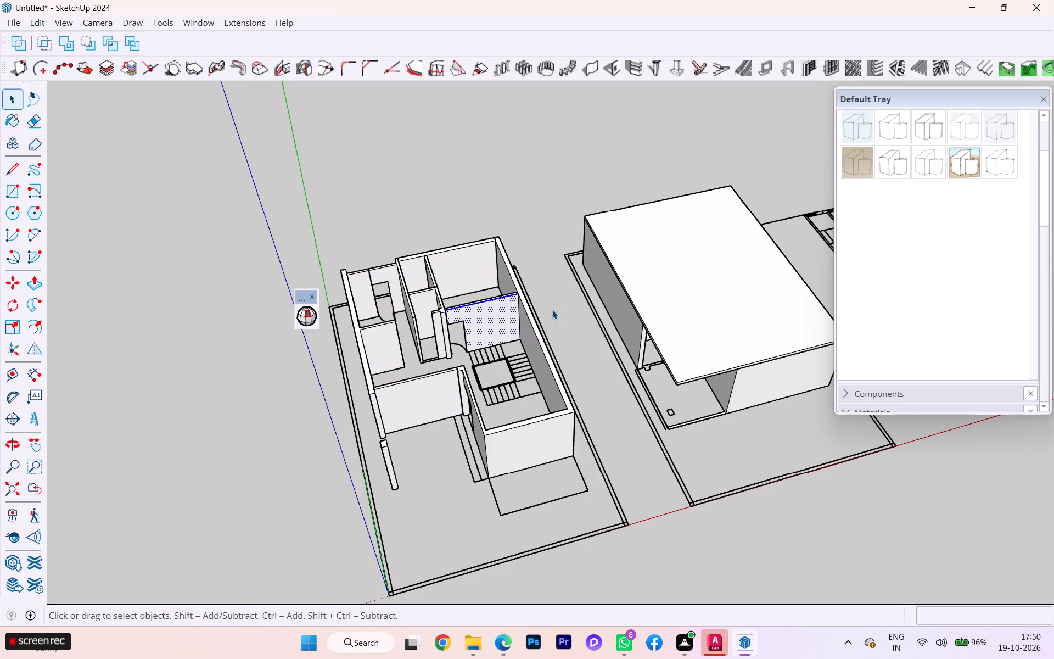
left_click(555, 309)
double_click(502, 317)
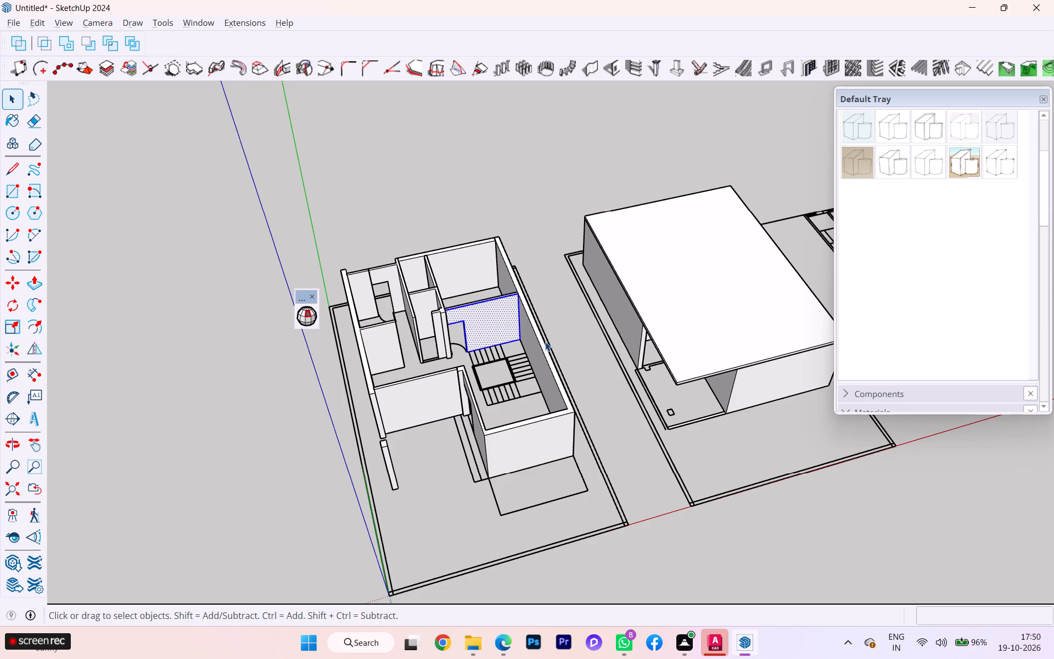
left_click(543, 345)
triple_click(542, 349)
left_click(542, 349)
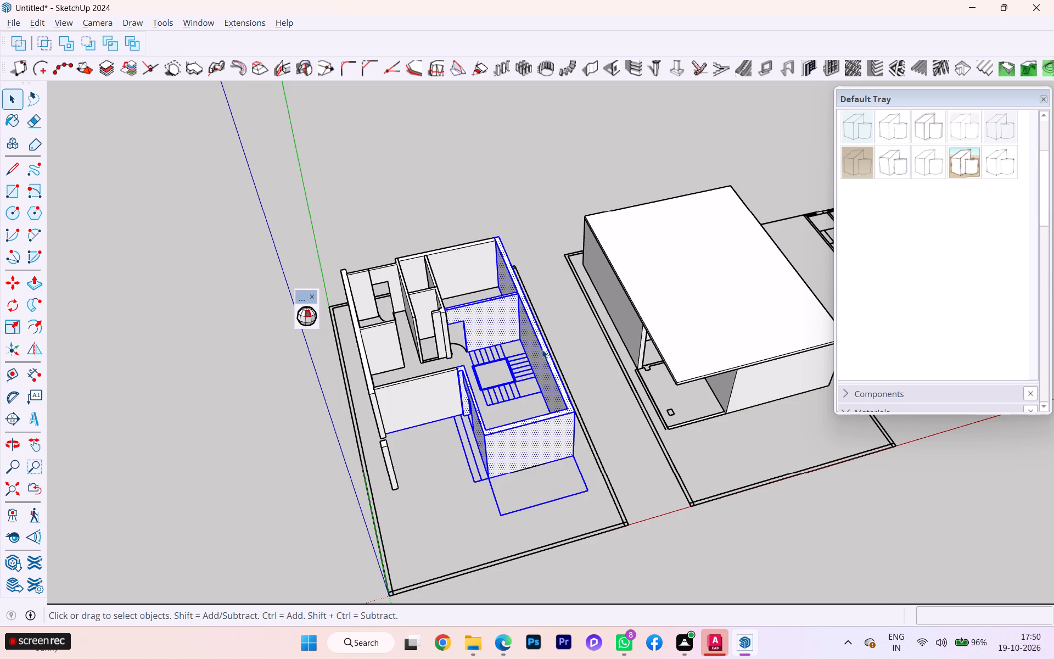
double_click(382, 336, "ctrl")
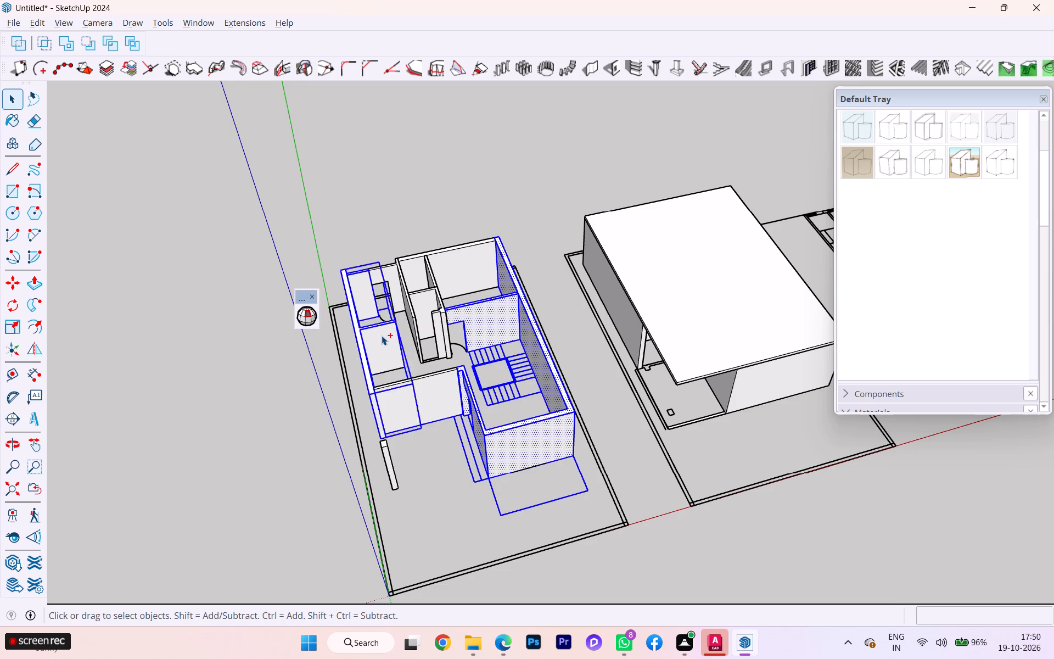
left_click(560, 304)
Turn on the back edges display while viewing the first building from above.
scroll(473, 329, "down", 2)
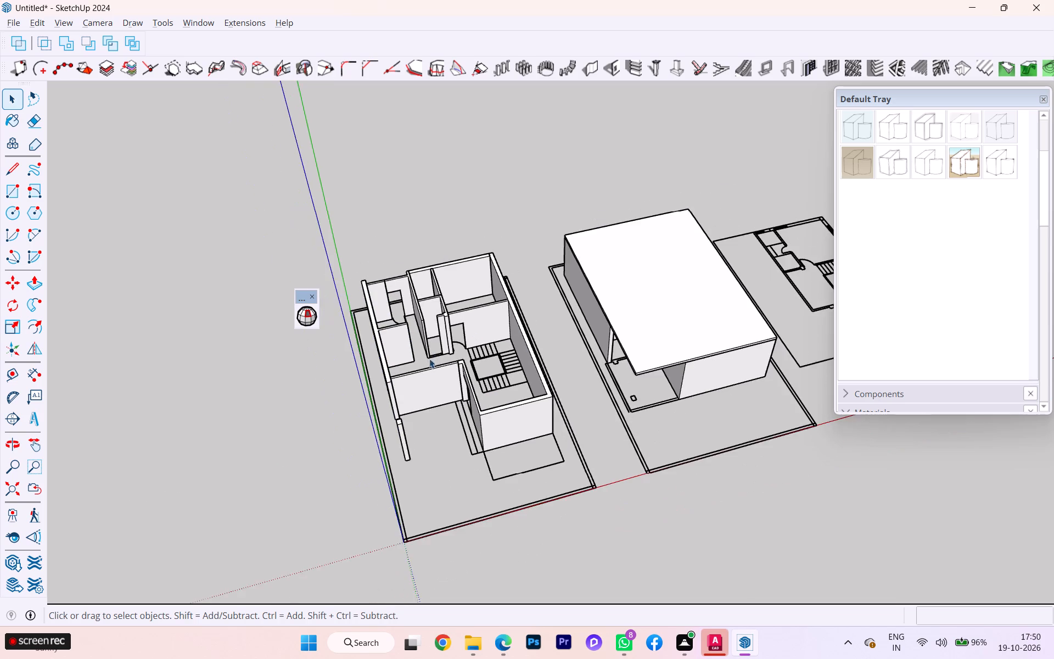
middle_click_drag(429, 360, 539, 442)
scroll(451, 399, "down", 2)
scroll(451, 399, "up", 11)
scroll(413, 388, "down", 1)
scroll(412, 388, "up", 2)
scroll(412, 388, "down", 3)
scroll(412, 387, "up", 1)
scroll(412, 387, "down", 4)
middle_click_drag(424, 392, 407, 388)
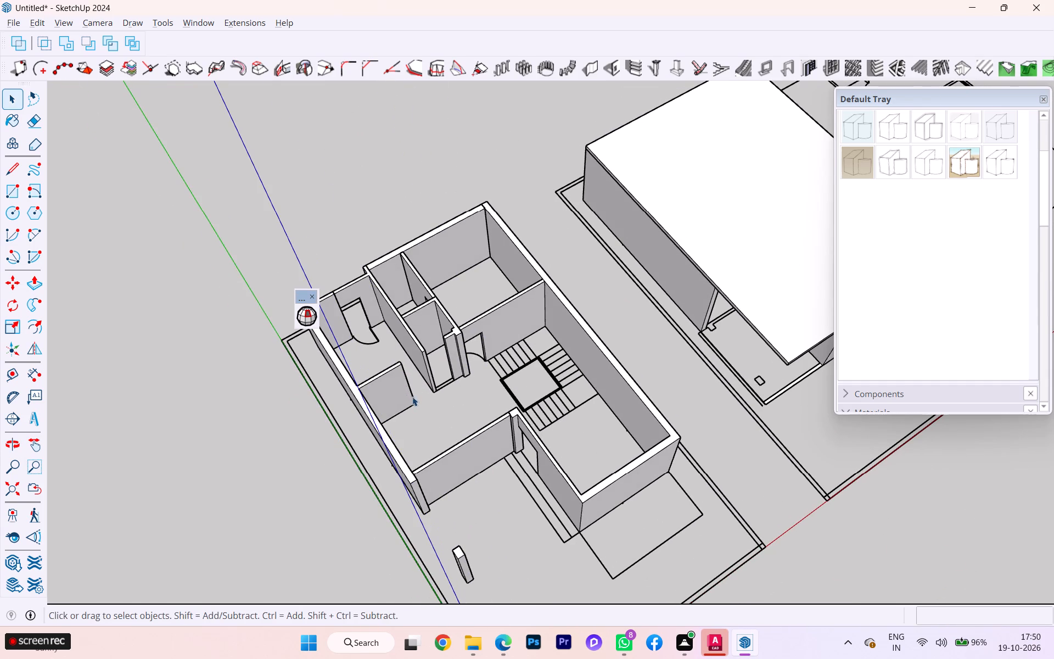
key("k")
Examine the window and door plan markings through the first building's walls.
scroll(468, 415, "up", 8)
scroll(486, 432, "down", 1)
middle_click_drag(486, 432, 419, 376)
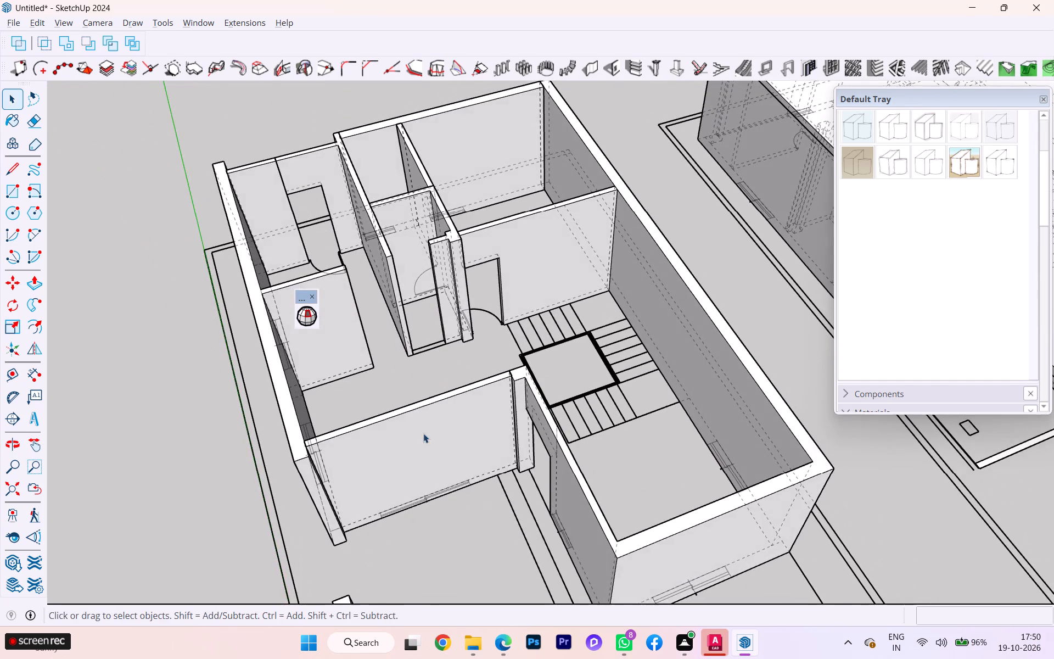
scroll(423, 434, "down", 1)
scroll(423, 437, "up", 3)
scroll(411, 387, "down", 5)
scroll(422, 386, "up", 1)
scroll(422, 386, "down", 3)
scroll(441, 447, "up", 2)
scroll(441, 447, "down", 3)
scroll(441, 447, "up", 2)
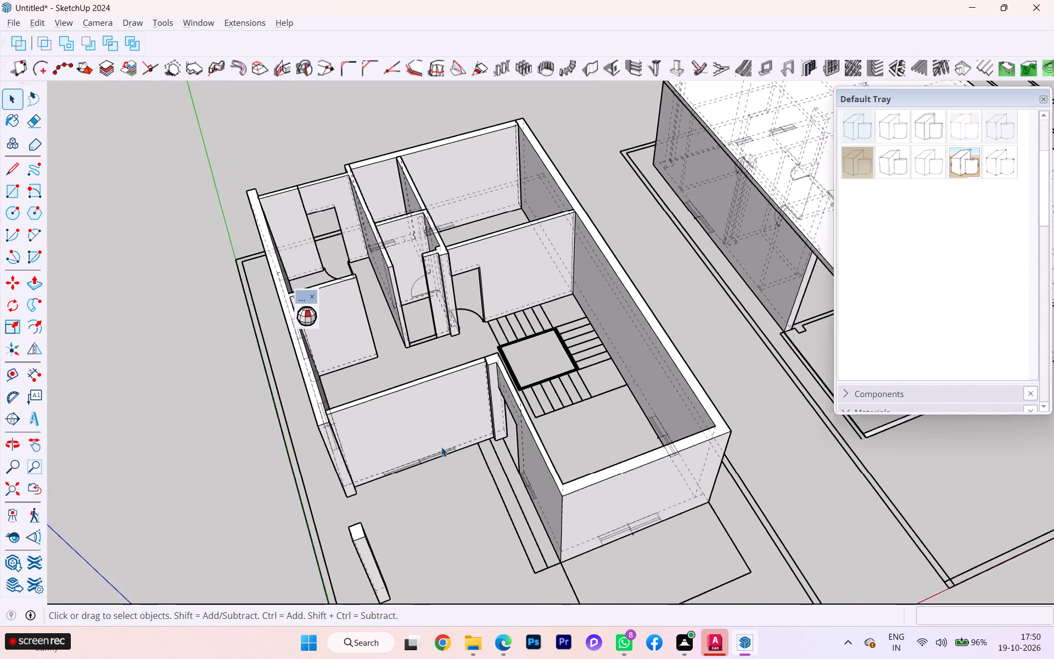
scroll(441, 447, "up", 2)
scroll(441, 447, "down", 2)
scroll(441, 447, "up", 4)
scroll(428, 462, "down", 1)
scroll(428, 462, "up", 2)
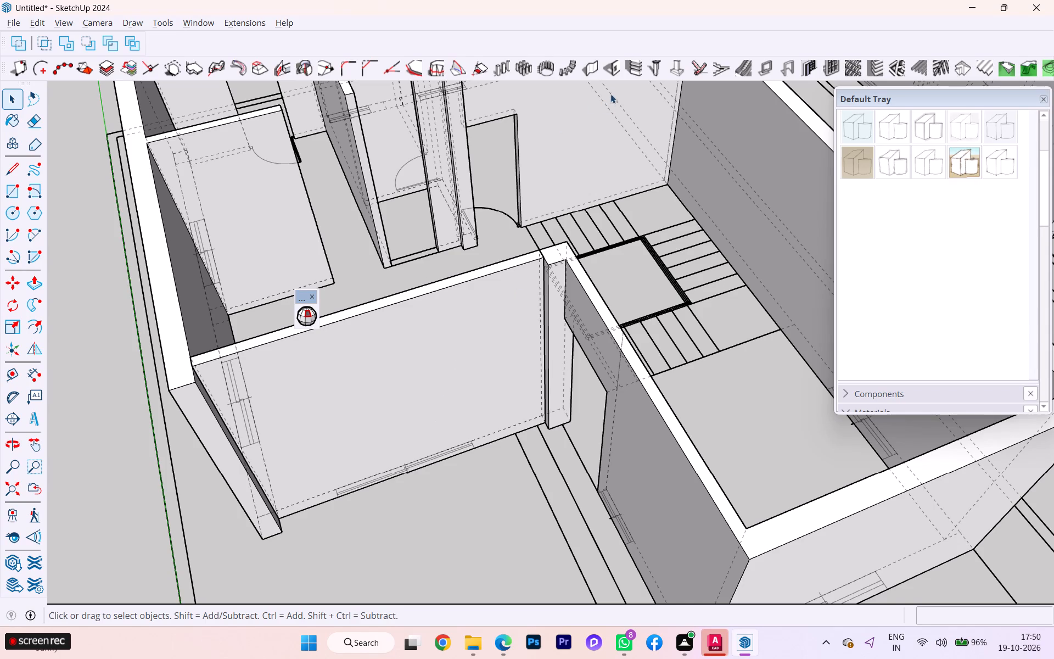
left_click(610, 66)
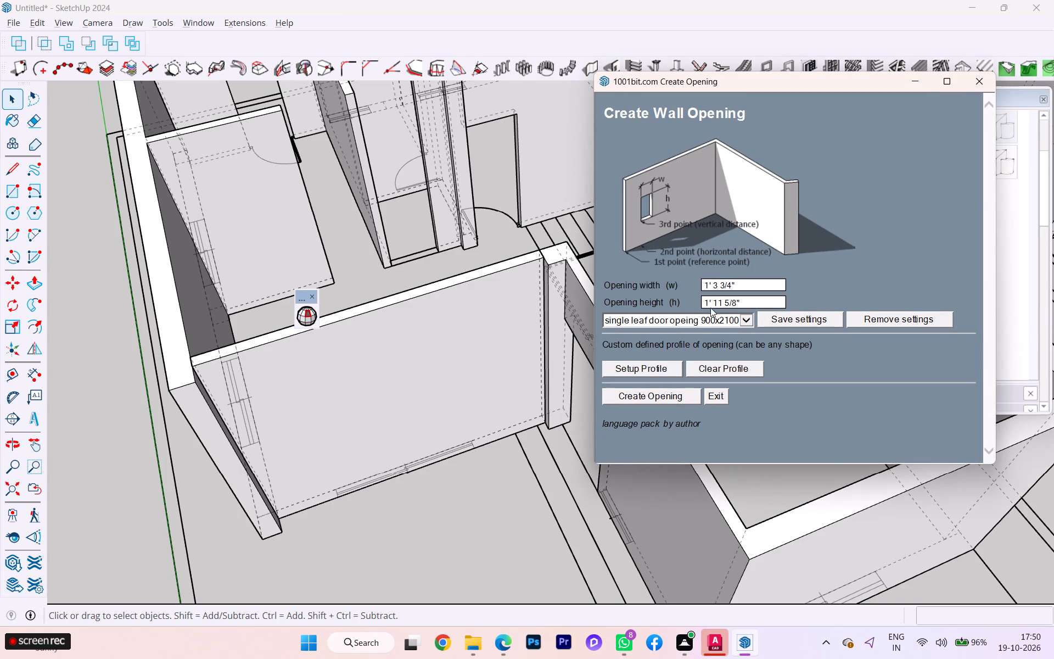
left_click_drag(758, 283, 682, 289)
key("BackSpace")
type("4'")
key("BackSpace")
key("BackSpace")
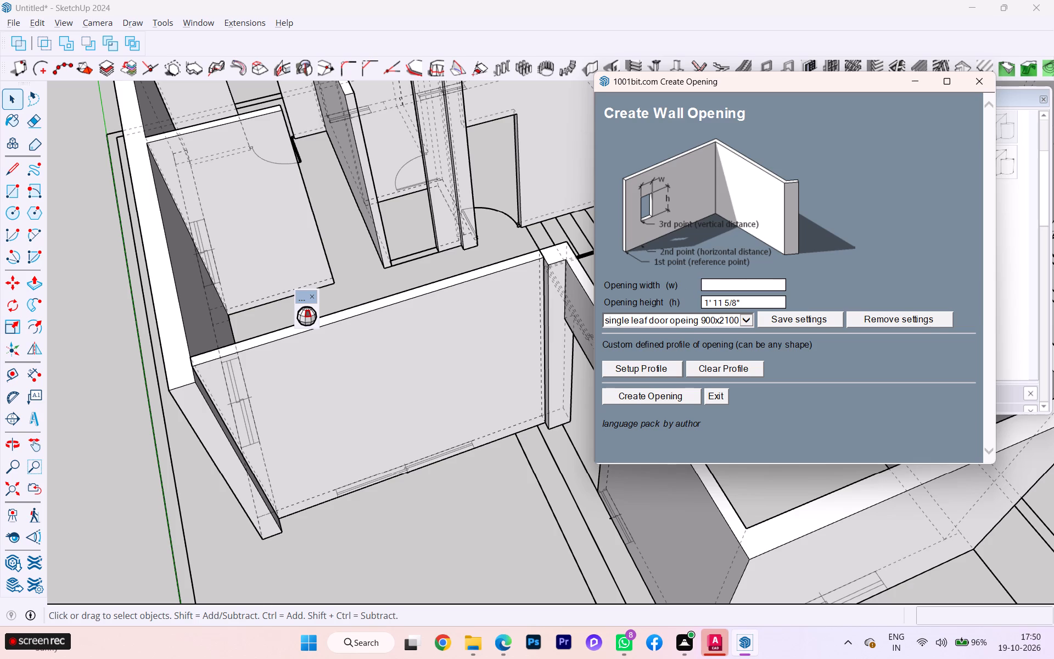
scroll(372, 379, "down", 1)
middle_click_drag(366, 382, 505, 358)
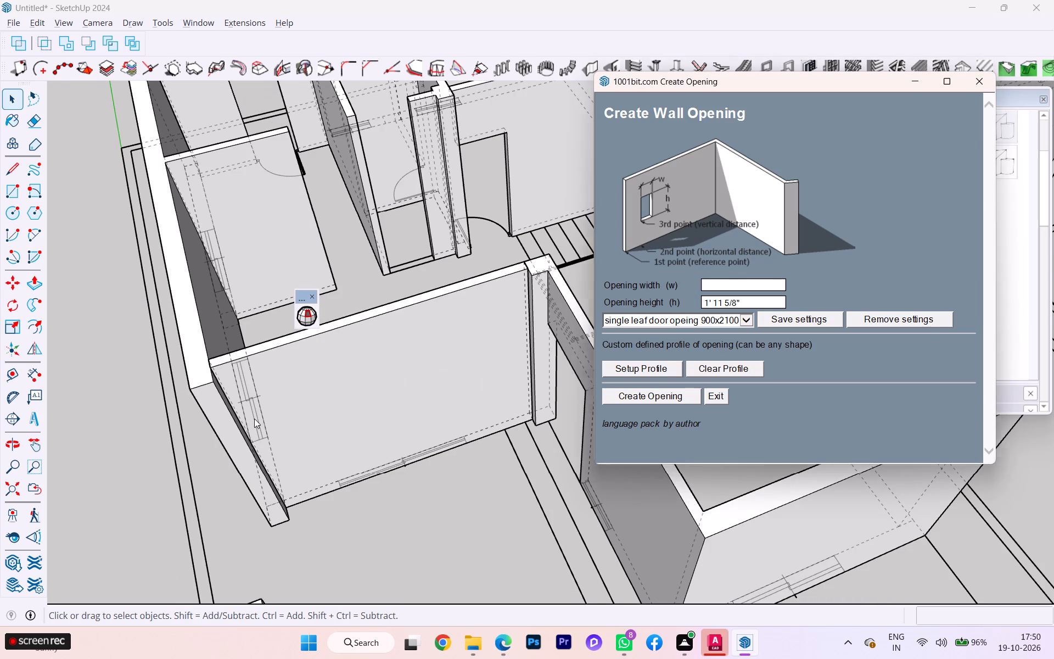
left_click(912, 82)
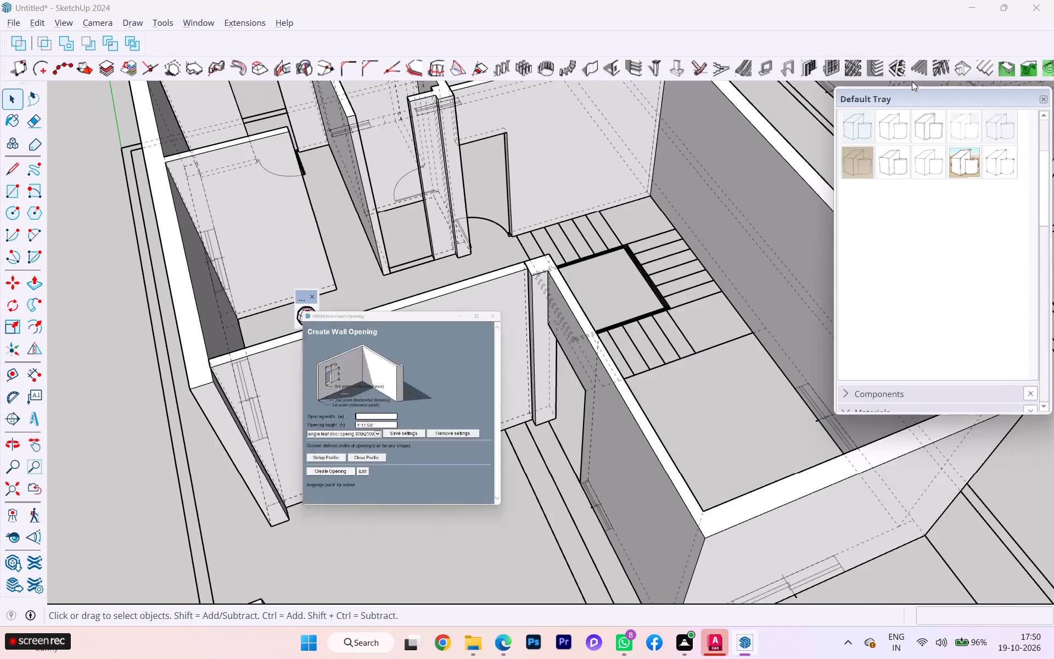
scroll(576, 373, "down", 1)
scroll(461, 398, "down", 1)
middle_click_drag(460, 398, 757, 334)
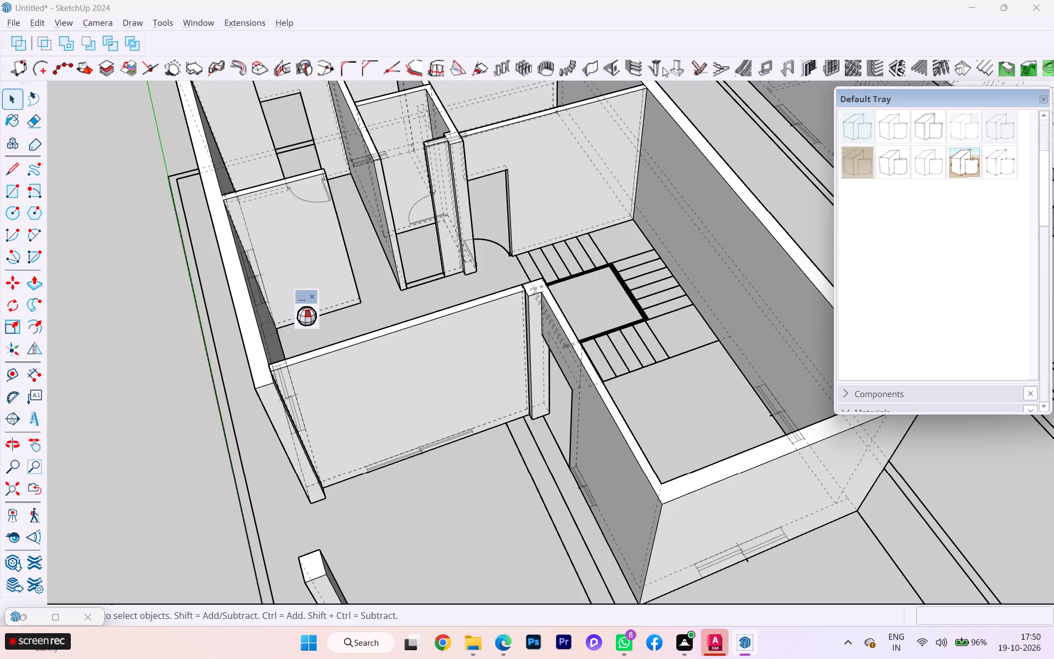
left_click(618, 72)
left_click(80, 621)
Dimension the width of the window marking nearest the rear corner at the base of the first building's long outer side wall.
scroll(273, 487, "down", 2)
middle_click_drag(273, 487, 572, 436)
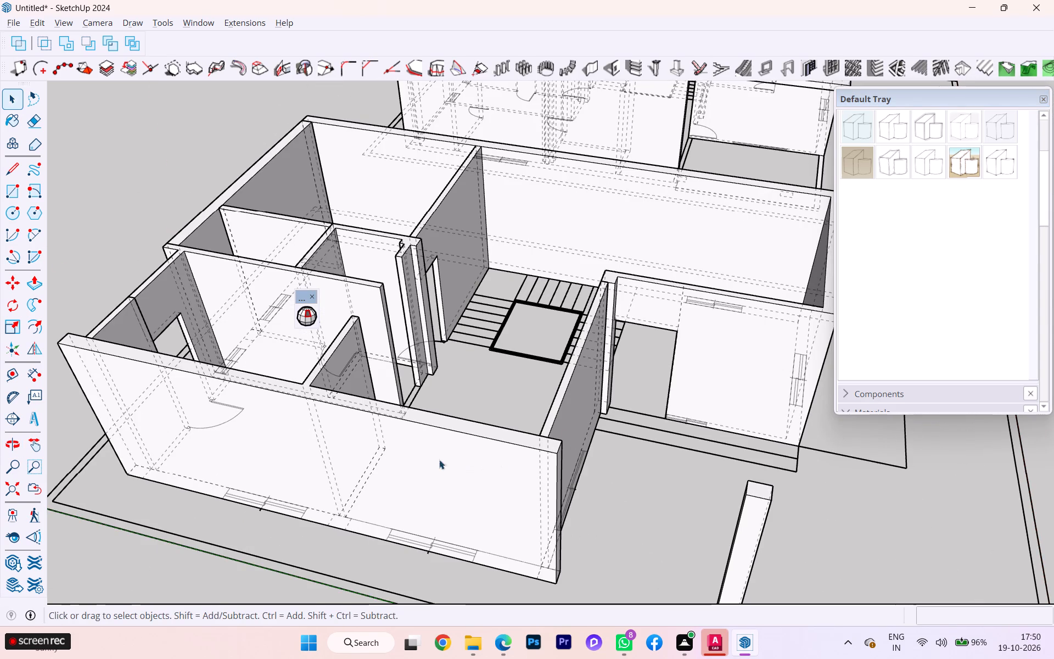
left_click(34, 383)
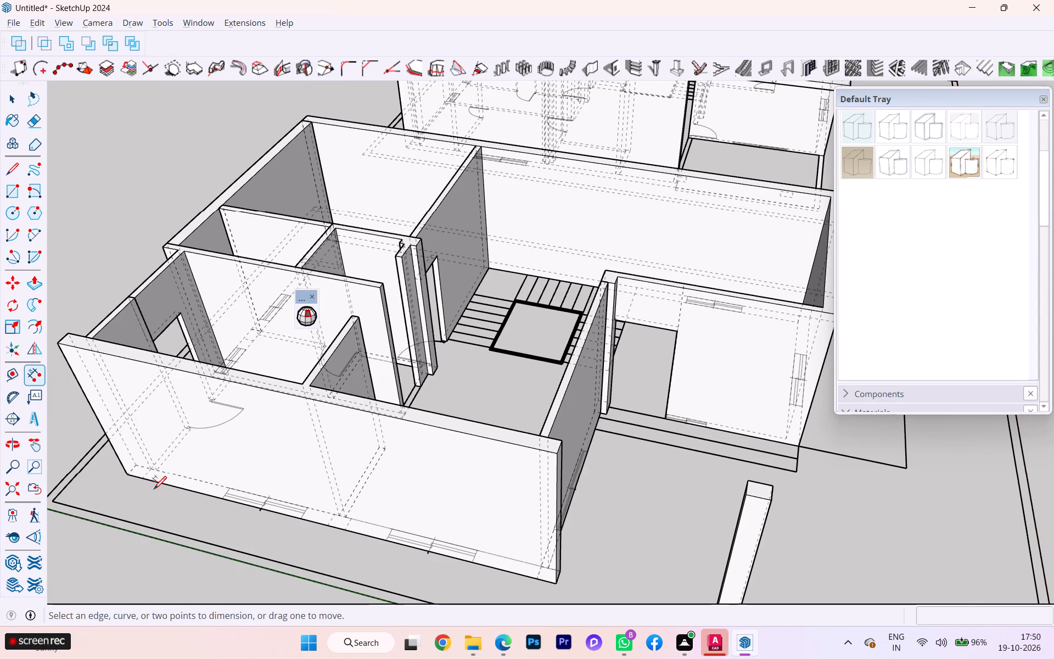
scroll(187, 506, "up", 3)
left_click(232, 496)
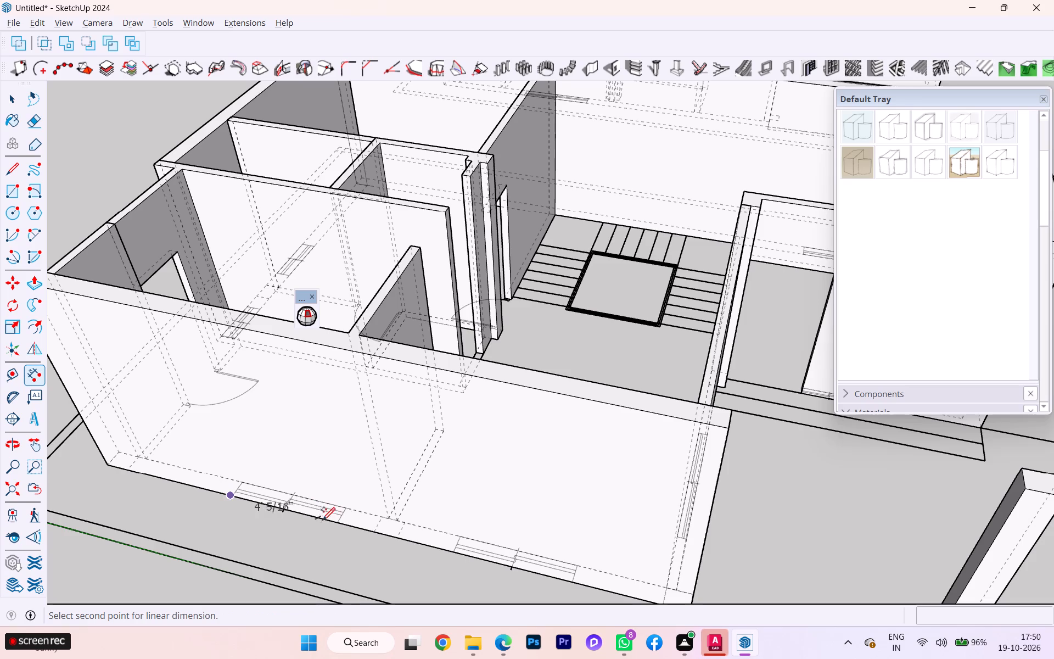
left_click(343, 522)
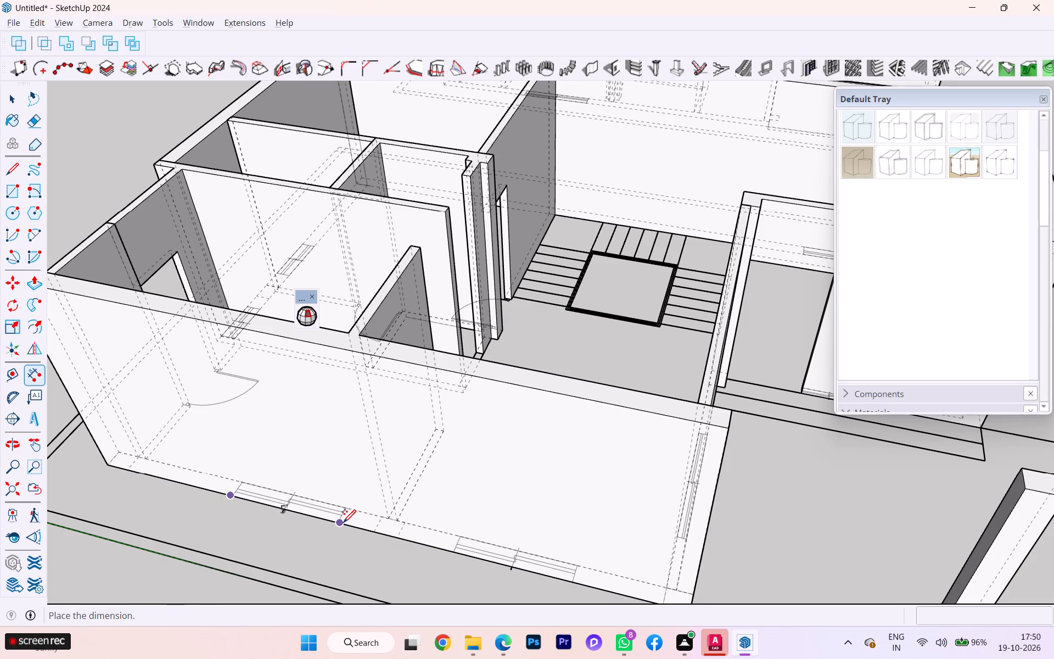
left_click(333, 529)
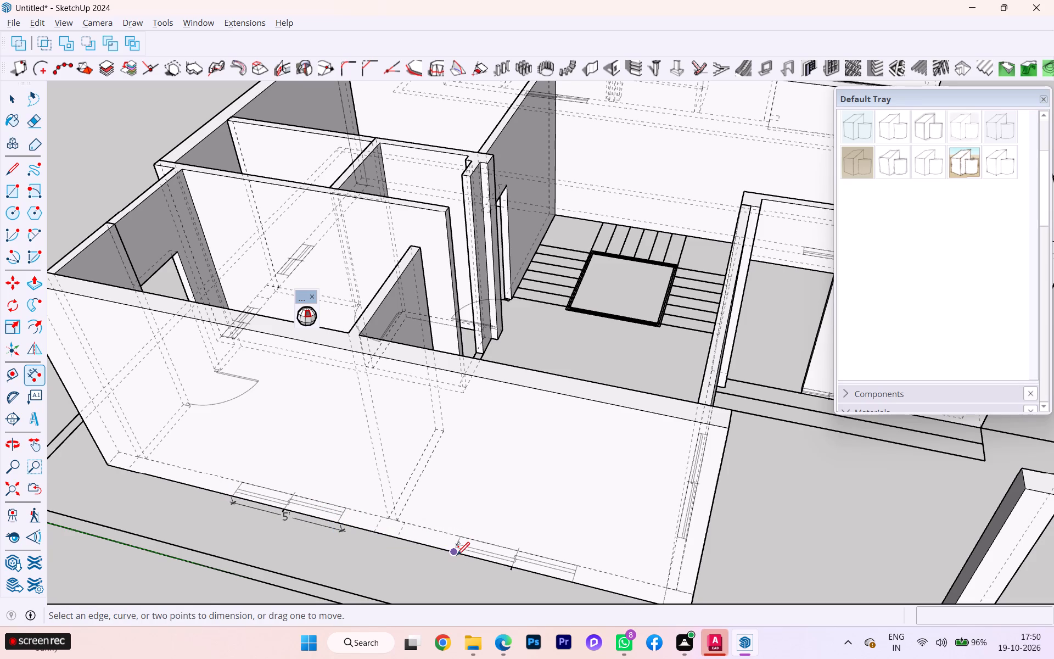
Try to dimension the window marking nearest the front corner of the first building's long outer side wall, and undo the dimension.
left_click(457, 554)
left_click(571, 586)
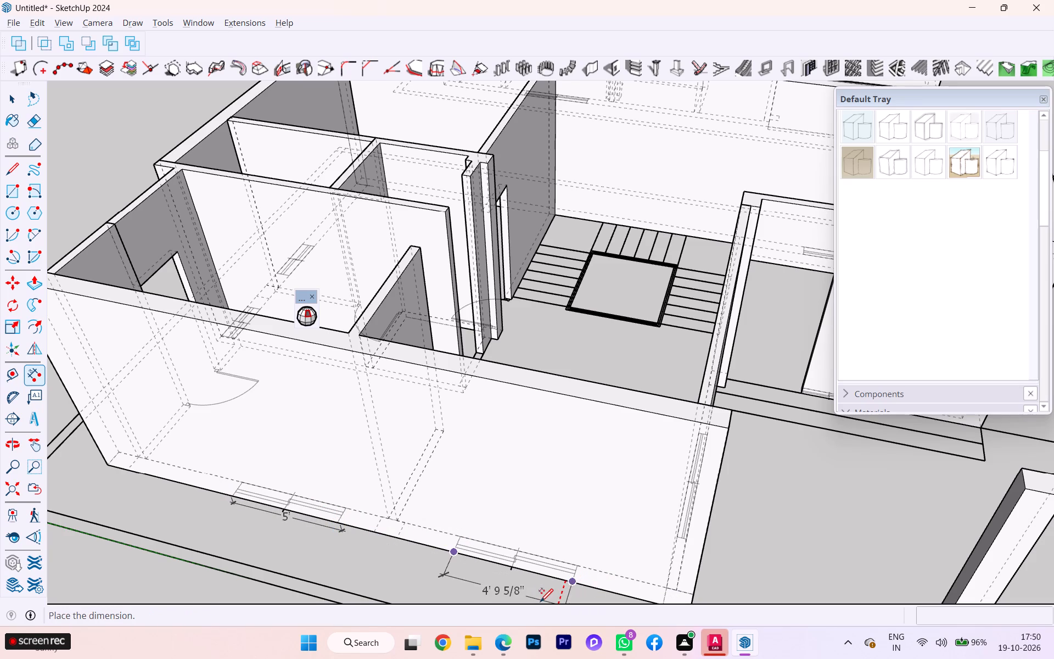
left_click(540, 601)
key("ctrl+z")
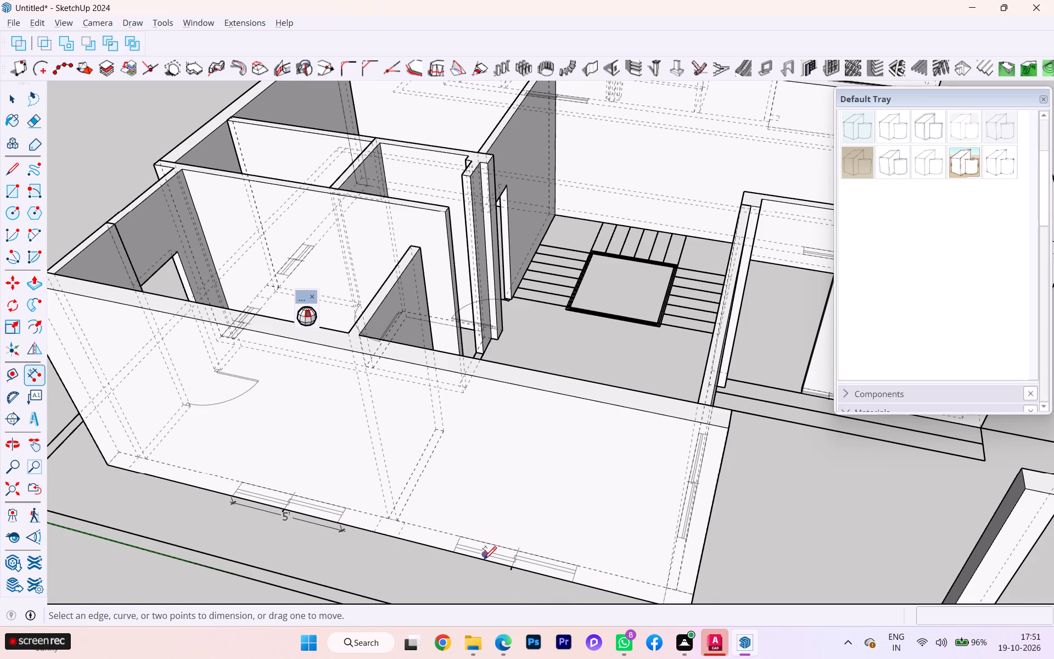
Dimension the width of the window marking nearest the front corner at the base of the first building's long outer side wall.
scroll(482, 557, "up", 1)
left_click(450, 554)
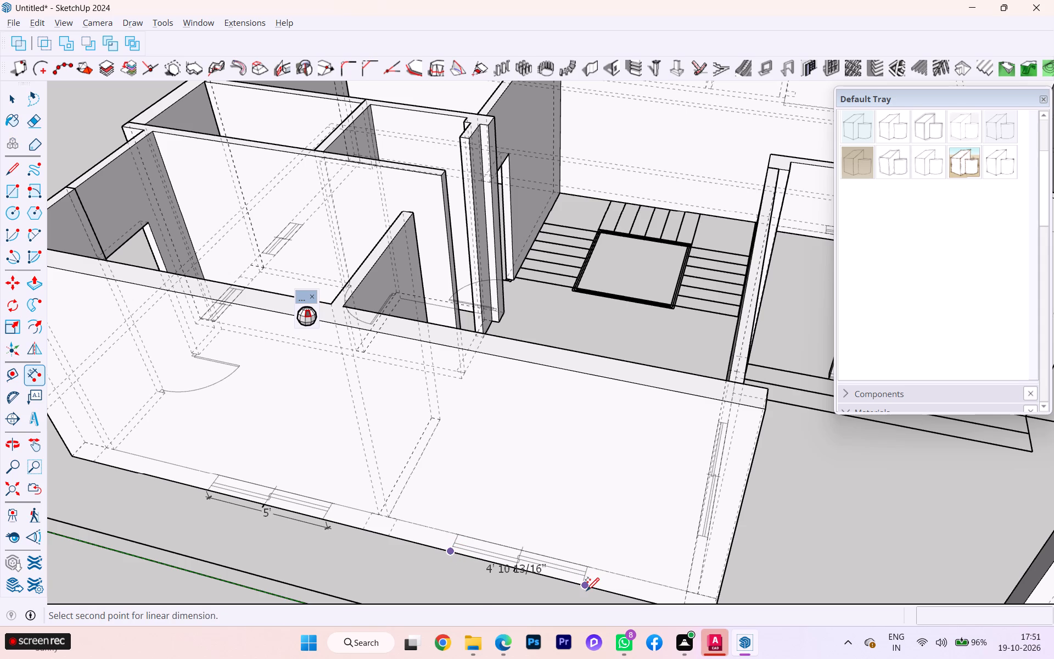
left_click(584, 584)
left_click(542, 591)
Dimension the width of the window marking at the base of the front wall, between the long side wall and the entrance steps.
scroll(405, 506, "down", 1)
scroll(405, 506, "up", 1)
scroll(402, 506, "down", 1)
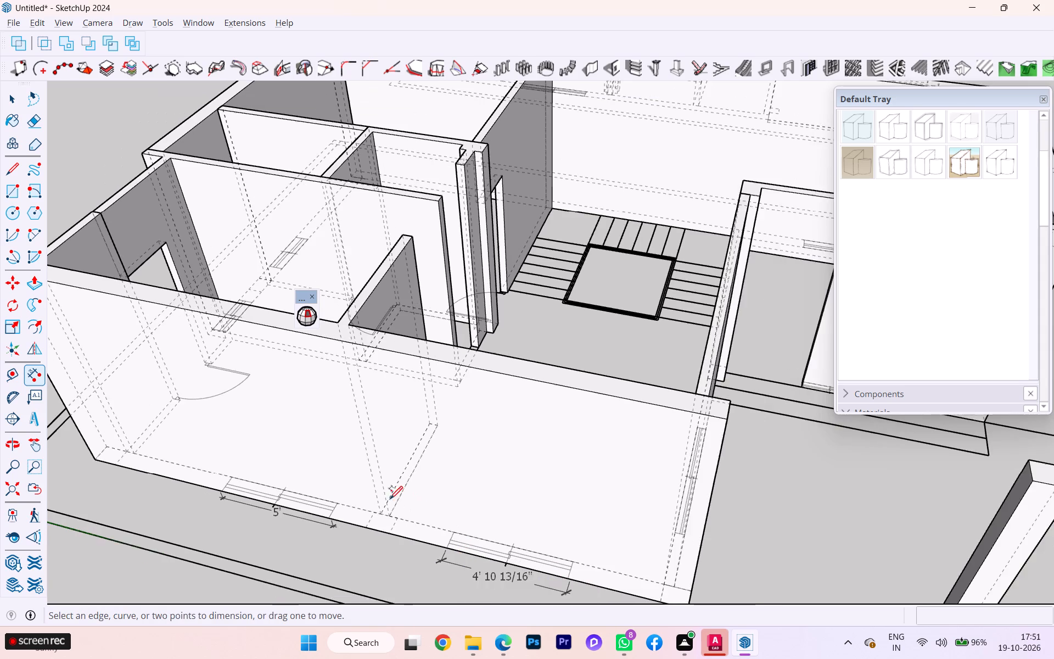
scroll(365, 478, "down", 4)
scroll(425, 552, "down", 4)
scroll(425, 552, "up", 2)
middle_click_drag(541, 551, 456, 540)
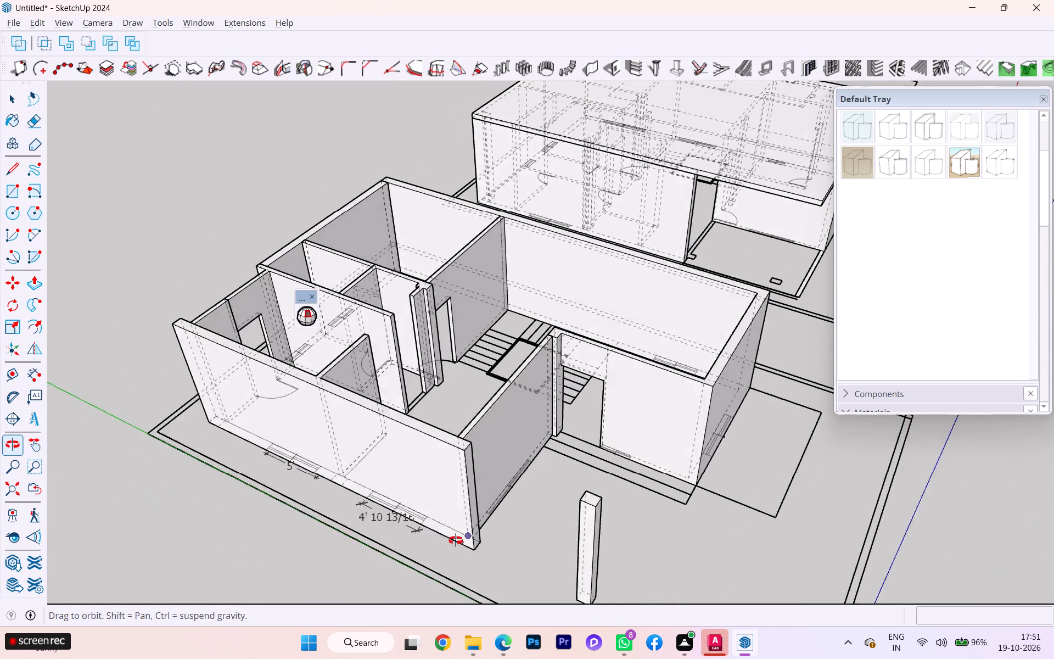
middle_click_drag(456, 540, 400, 538)
scroll(467, 500, "down", 1)
scroll(469, 493, "up", 10)
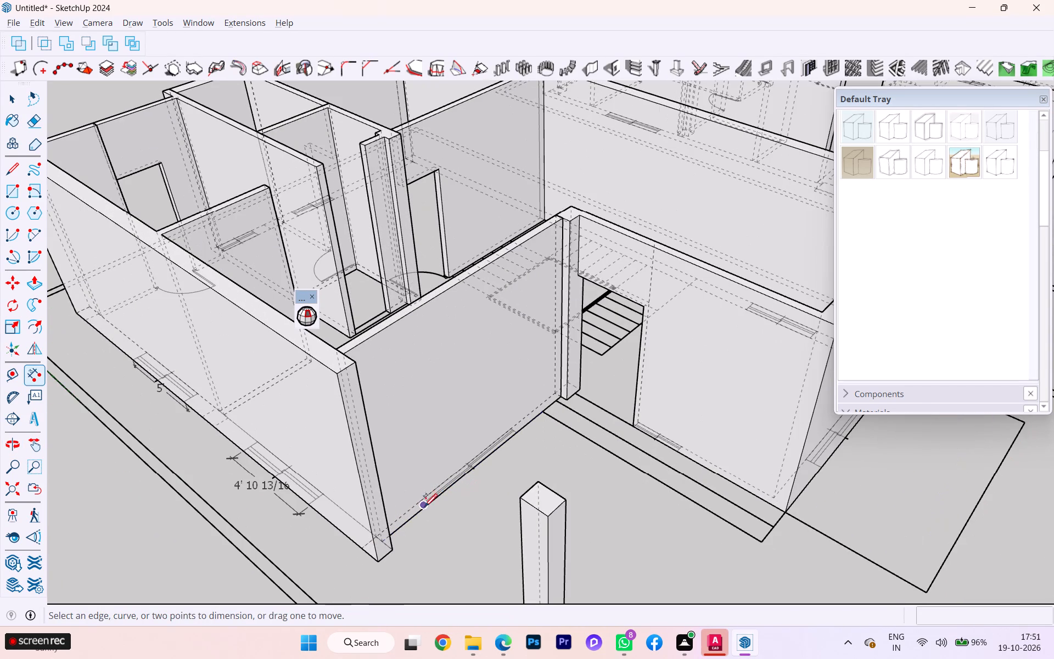
left_click(424, 506)
scroll(516, 429, "up", 3)
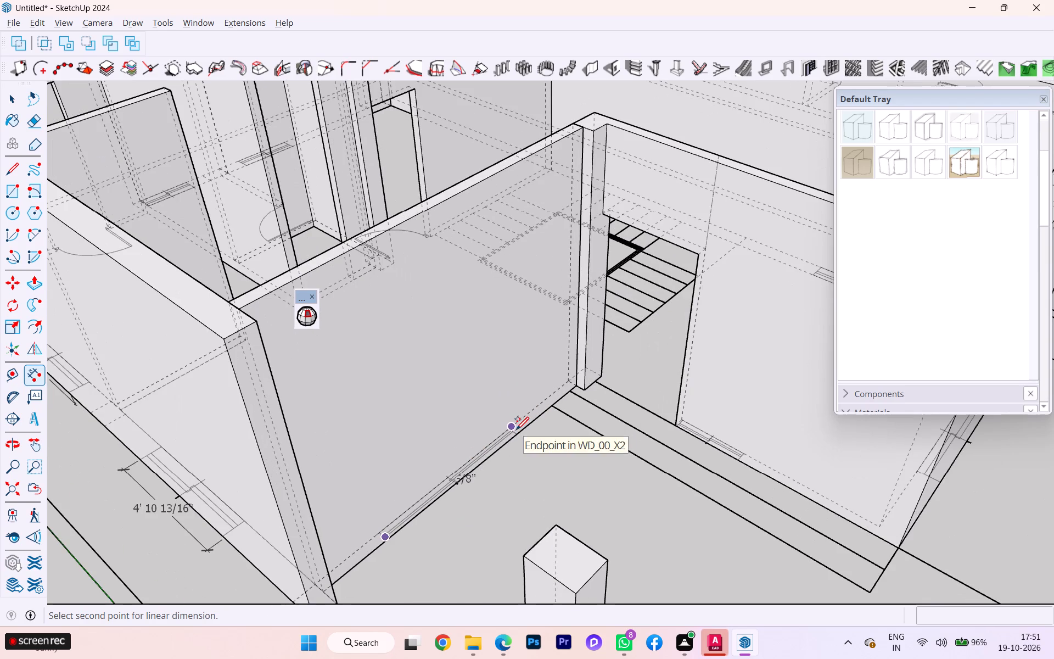
scroll(518, 435, "up", 9)
left_click(522, 429)
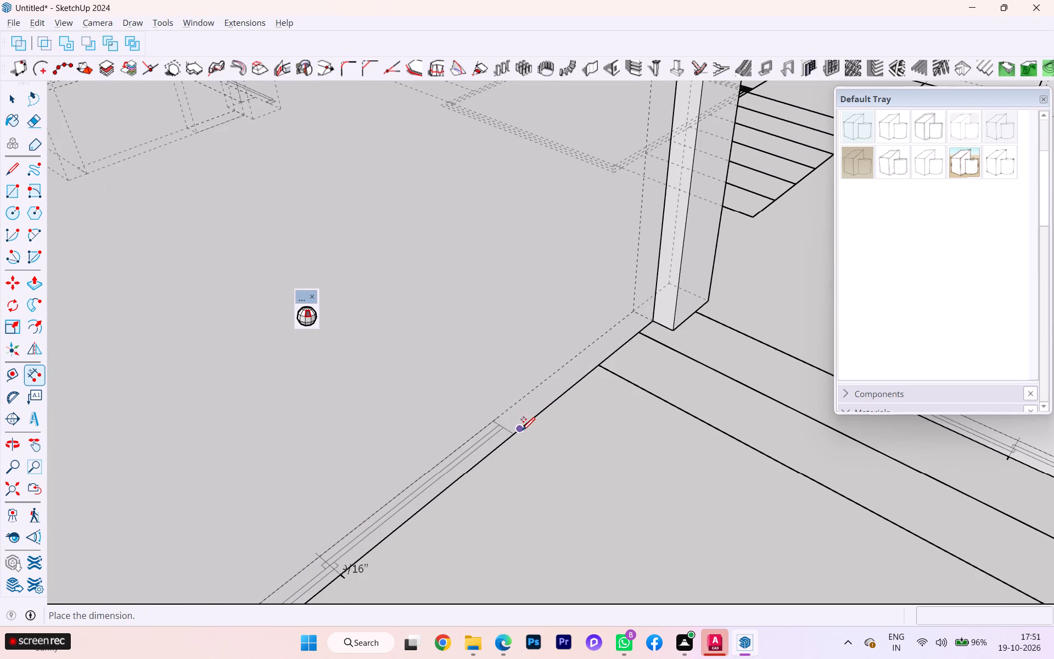
left_click(536, 442)
Examine the width dimension placed on the front wall's window marking up close.
scroll(595, 403, "down", 1)
scroll(596, 403, "up", 3)
scroll(597, 404, "down", 6)
scroll(611, 413, "up", 1)
scroll(611, 414, "down", 7)
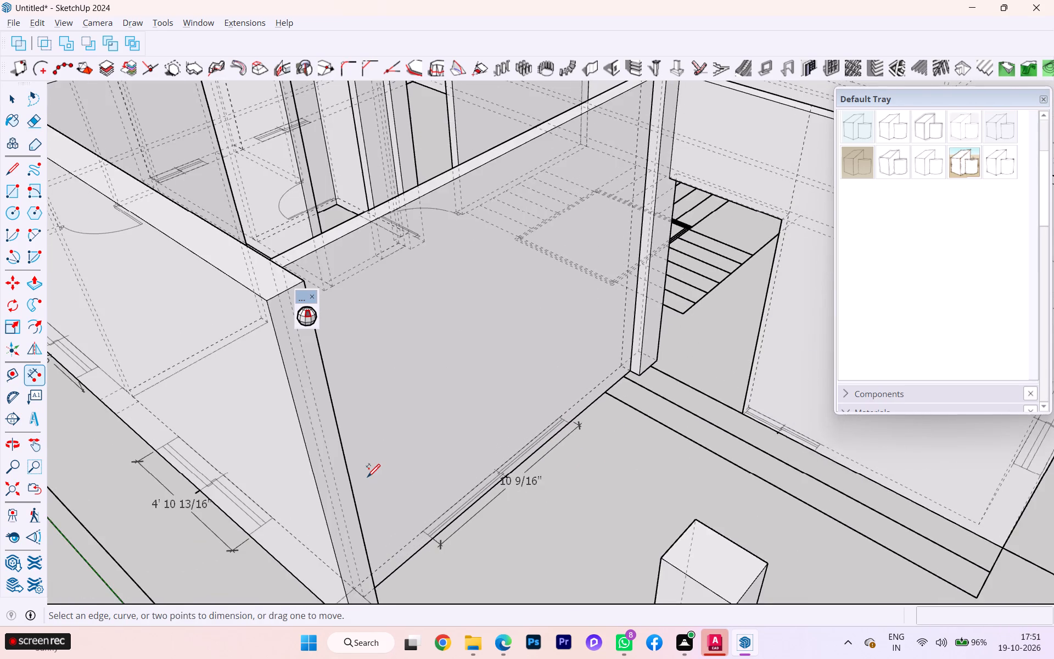
scroll(367, 476, "down", 3)
middle_click_drag(365, 477, 427, 476)
scroll(609, 534, "up", 4)
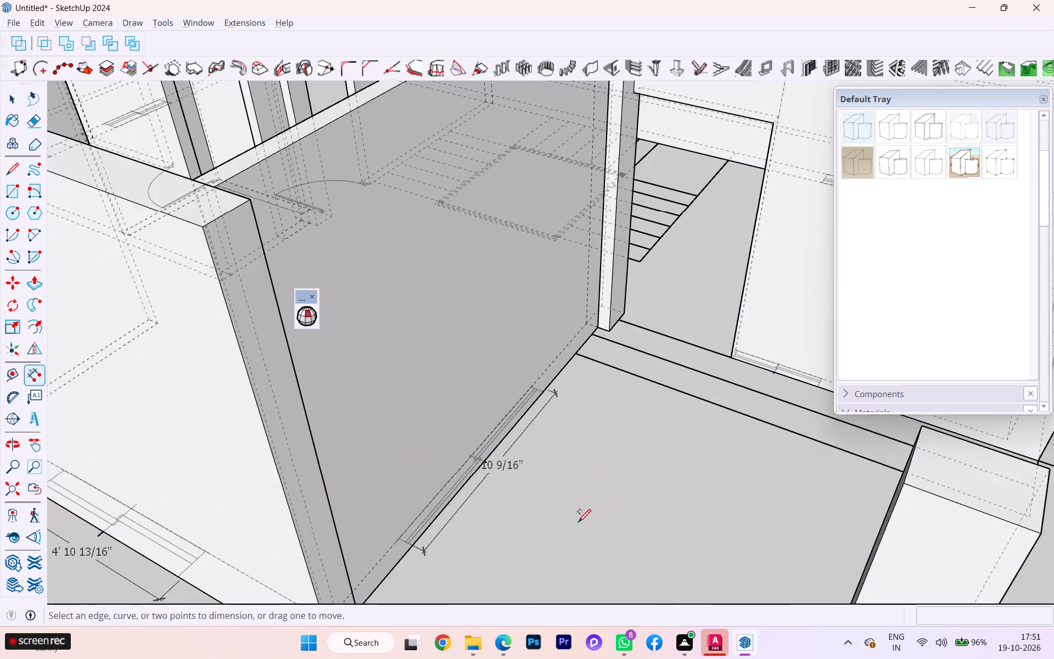
scroll(567, 518, "down", 5)
scroll(566, 518, "up", 2)
scroll(566, 517, "down", 1)
scroll(565, 517, "up", 2)
scroll(543, 518, "down", 1)
middle_click_drag(530, 516, 430, 524)
scroll(418, 467, "up", 3)
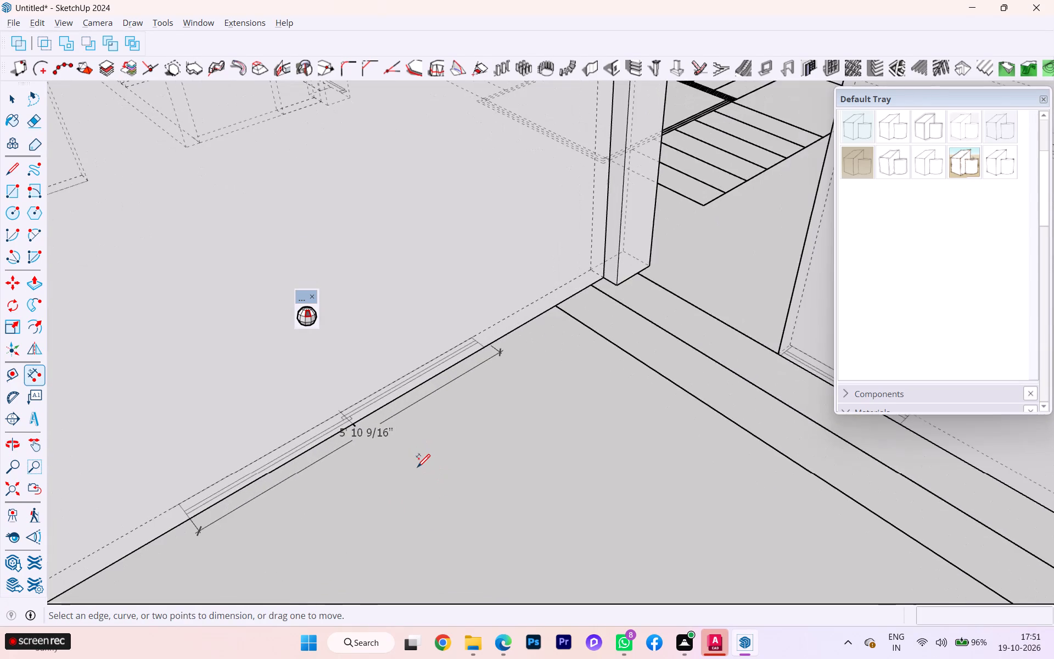
scroll(417, 466, "down", 3)
scroll(421, 474, "up", 1)
scroll(421, 474, "down", 2)
scroll(421, 476, "up", 3)
scroll(421, 476, "down", 5)
scroll(422, 480, "up", 1)
scroll(422, 480, "down", 1)
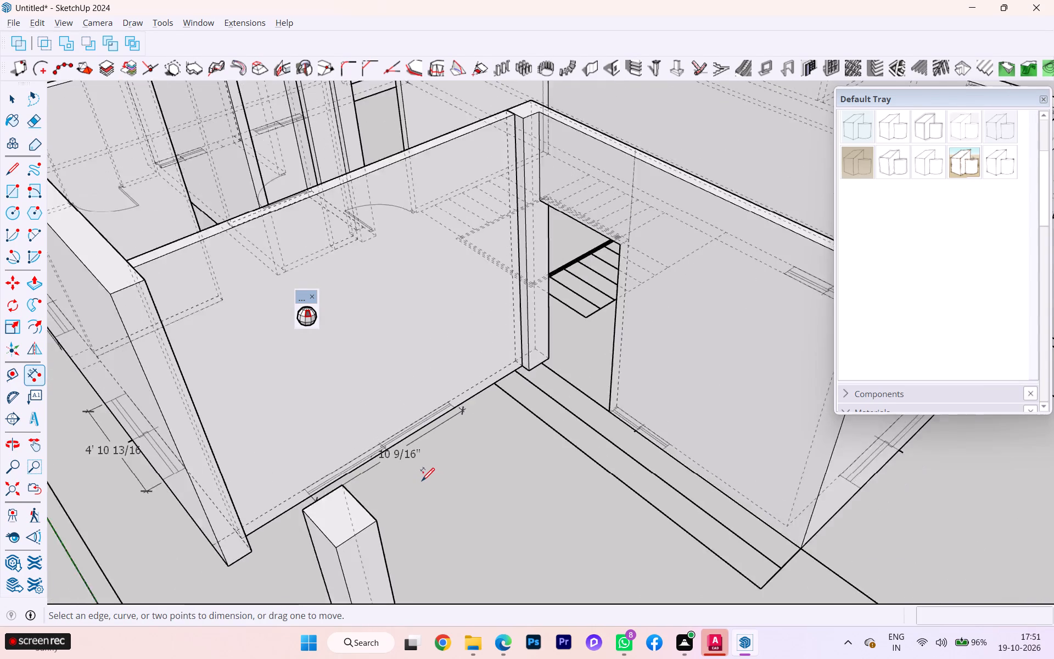
Dimension the width of the narrow window marking at the wall base, starting at the edge of the entrance opening above the steps.
scroll(422, 480, "down", 1)
scroll(478, 463, "up", 3)
scroll(665, 408, "up", 5)
scroll(633, 410, "down", 2)
scroll(633, 410, "up", 2)
scroll(604, 404, "down", 2)
scroll(603, 404, "up", 3)
scroll(602, 407, "down", 3)
scroll(602, 407, "up", 3)
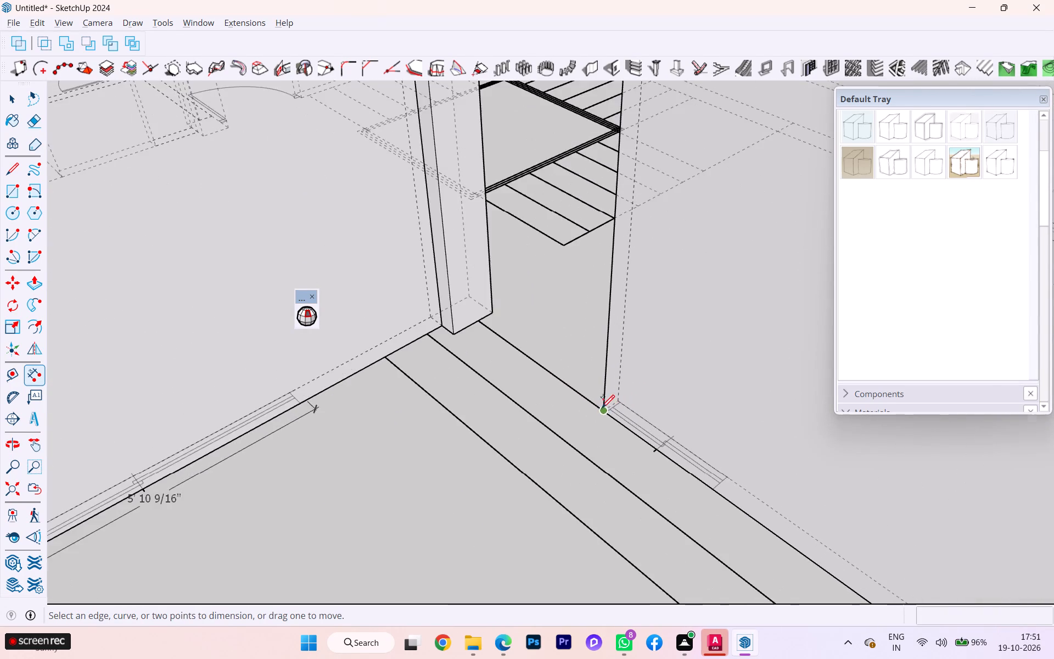
scroll(602, 407, "up", 4)
scroll(605, 411, "down", 2)
scroll(605, 411, "up", 3)
scroll(605, 411, "down", 3)
scroll(605, 411, "up", 7)
scroll(613, 418, "down", 1)
scroll(613, 418, "up", 2)
scroll(613, 421, "down", 1)
scroll(613, 421, "up", 3)
scroll(613, 421, "down", 3)
scroll(613, 421, "up", 5)
scroll(602, 404, "down", 1)
scroll(602, 404, "up", 2)
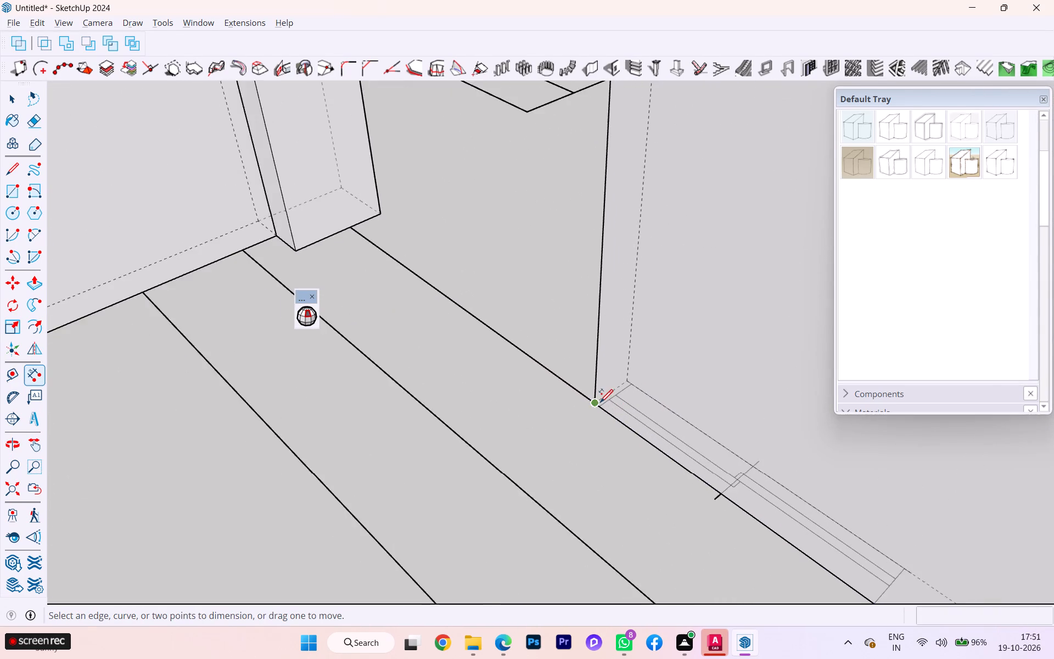
scroll(600, 401, "up", 2)
scroll(600, 401, "down", 4)
scroll(600, 401, "up", 4)
scroll(599, 400, "down", 1)
scroll(599, 400, "up", 2)
scroll(591, 389, "down", 1)
scroll(591, 389, "up", 3)
scroll(591, 389, "down", 5)
scroll(591, 389, "up", 1)
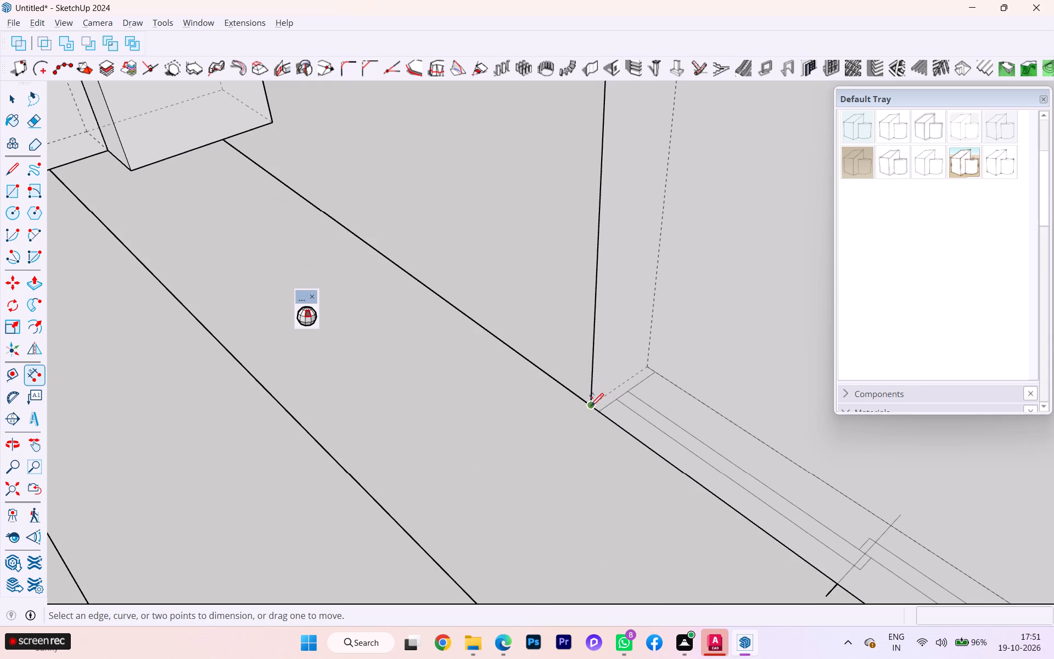
left_click(591, 405)
scroll(479, 406, "down", 8)
scroll(464, 395, "up", 5)
scroll(464, 395, "down", 3)
scroll(464, 395, "up", 1)
scroll(464, 395, "down", 2)
scroll(462, 394, "up", 1)
scroll(462, 394, "down", 3)
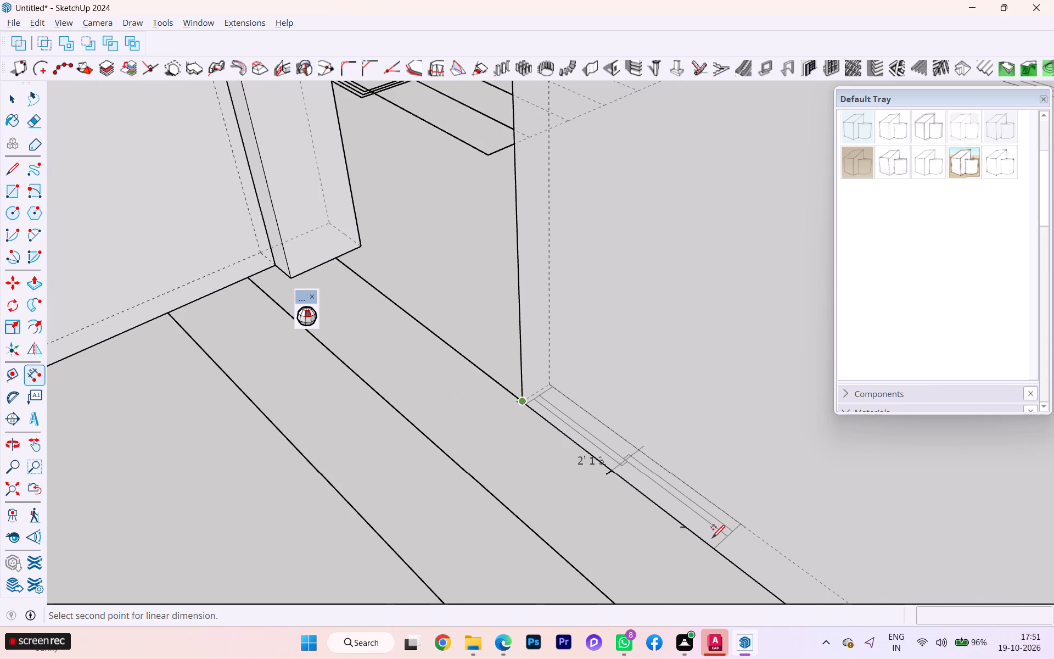
scroll(715, 540, "up", 8)
scroll(723, 556, "down", 2)
scroll(723, 556, "up", 7)
scroll(713, 556, "down", 2)
scroll(713, 556, "up", 6)
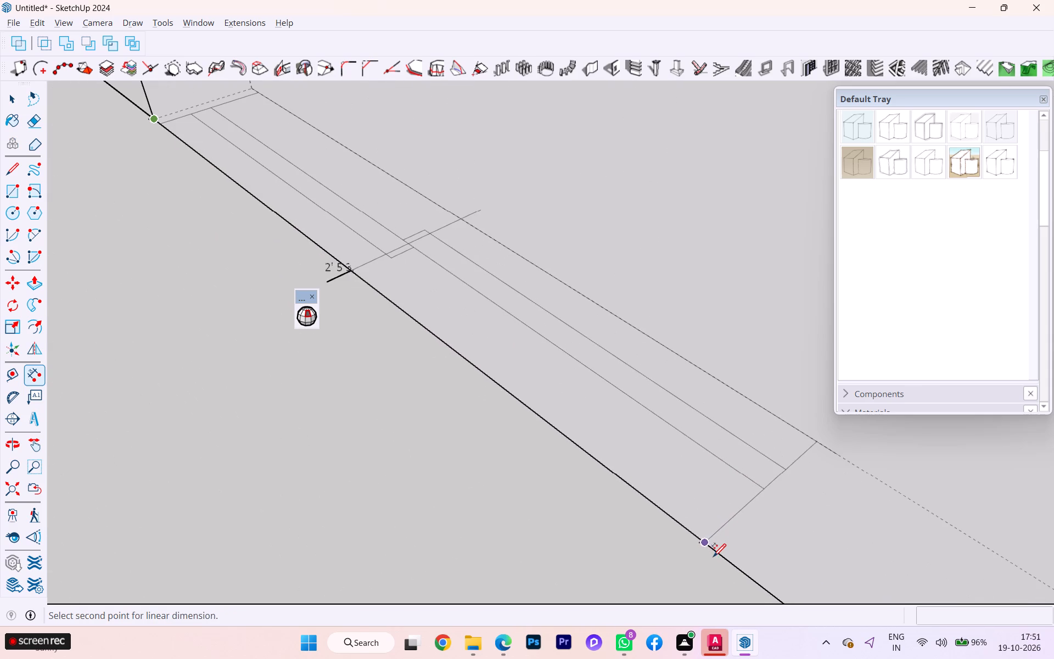
left_click(836, 455)
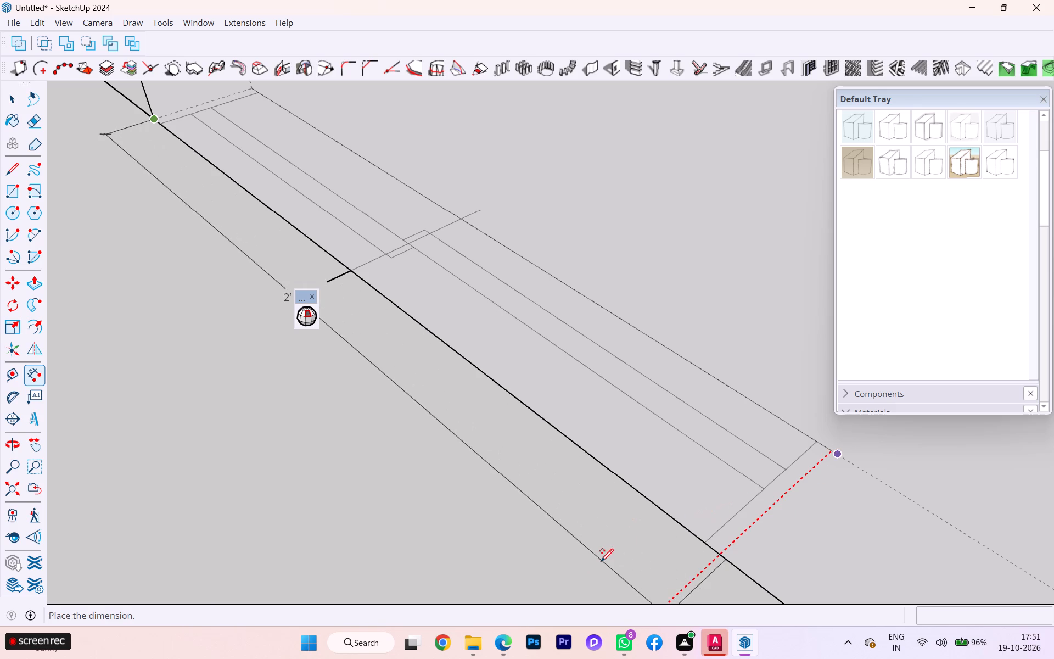
left_click(601, 561)
Review the window width dimensions beside the entrance opening, on the front wall and along the first building's long side wall.
scroll(373, 462, "down", 2)
scroll(372, 461, "up", 1)
scroll(371, 461, "down", 2)
scroll(368, 462, "up", 1)
scroll(368, 462, "down", 3)
scroll(171, 466, "down", 6)
scroll(198, 472, "up", 1)
scroll(203, 473, "down", 4)
scroll(430, 456, "up", 1)
scroll(430, 456, "down", 1)
scroll(563, 449, "down", 1)
scroll(563, 449, "up", 2)
scroll(567, 450, "down", 6)
scroll(700, 447, "down", 1)
scroll(700, 447, "up", 1)
scroll(700, 448, "down", 2)
scroll(702, 449, "up", 1)
scroll(702, 449, "down", 2)
scroll(705, 451, "up", 2)
scroll(705, 451, "down", 3)
scroll(705, 451, "up", 3)
scroll(637, 488, "down", 6)
scroll(636, 489, "up", 2)
scroll(636, 489, "down", 4)
scroll(453, 442, "down", 3)
scroll(401, 448, "up", 2)
scroll(399, 448, "down", 2)
scroll(350, 462, "up", 1)
scroll(345, 462, "down", 2)
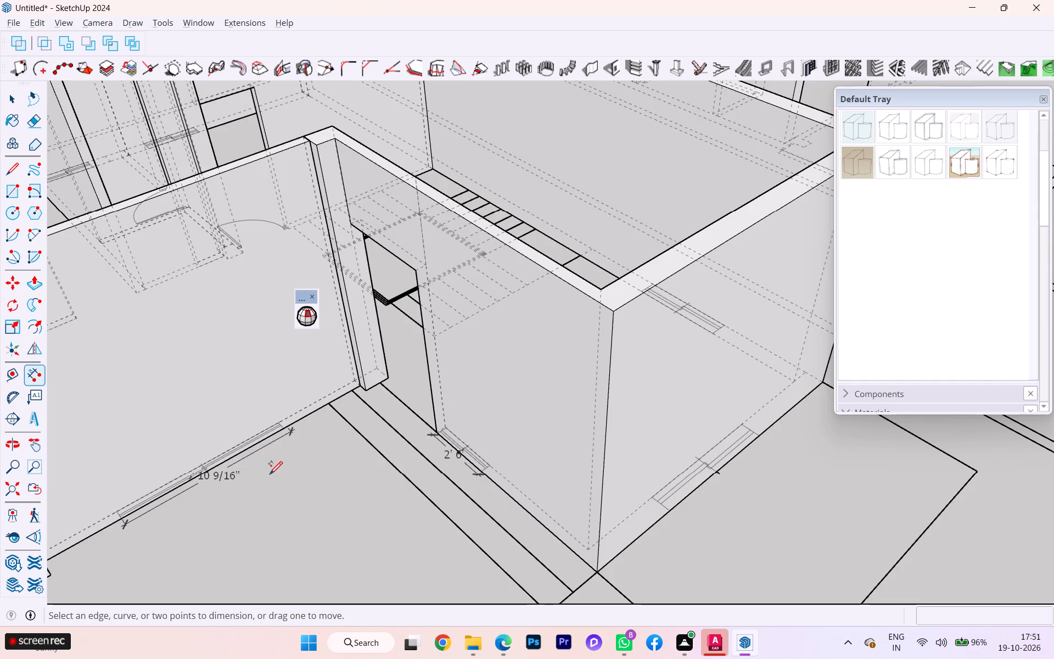
scroll(270, 473, "down", 2)
scroll(262, 471, "up", 1)
scroll(262, 471, "down", 1)
scroll(166, 487, "up", 8)
scroll(125, 534, "down", 2)
scroll(125, 534, "up", 10)
scroll(116, 542, "down", 3)
scroll(116, 542, "up", 2)
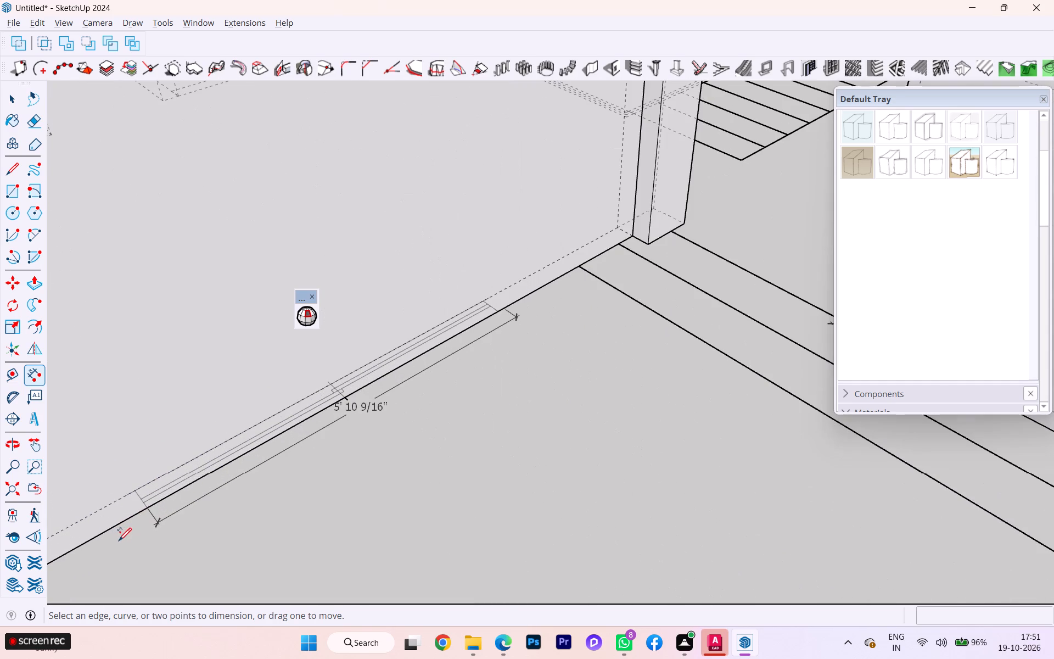
scroll(545, 407, "down", 5)
scroll(607, 423, "down", 2)
scroll(607, 426, "up", 2)
scroll(607, 434, "down", 1)
scroll(445, 456, "down", 2)
scroll(391, 461, "up", 4)
scroll(382, 462, "down", 1)
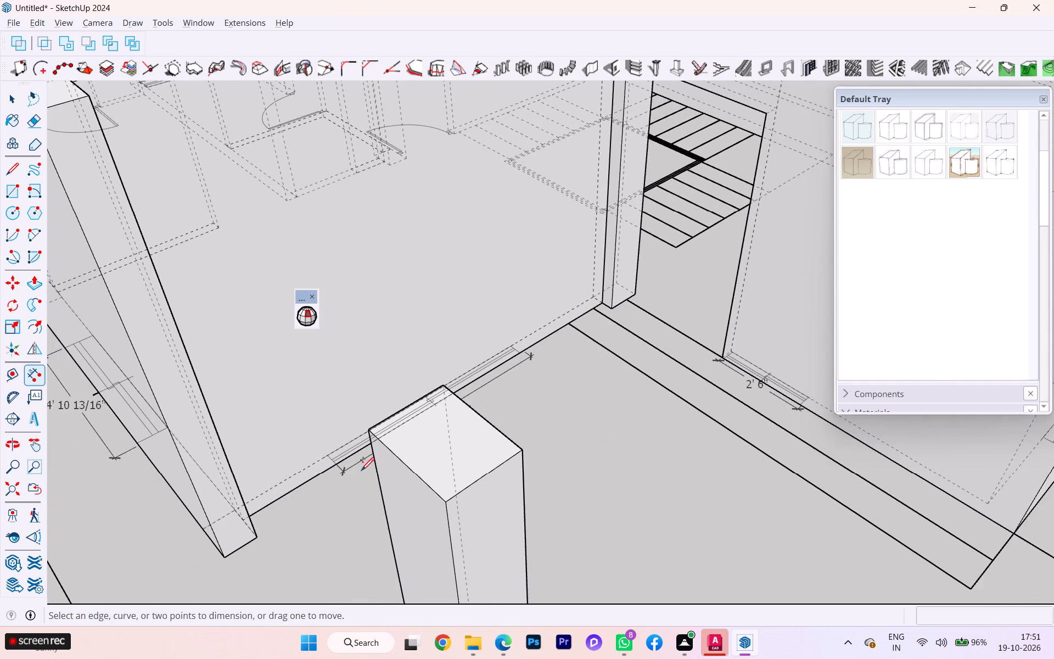
scroll(329, 477, "down", 8)
scroll(693, 415, "up", 1)
scroll(693, 415, "down", 7)
middle_click_drag(317, 457, 558, 446)
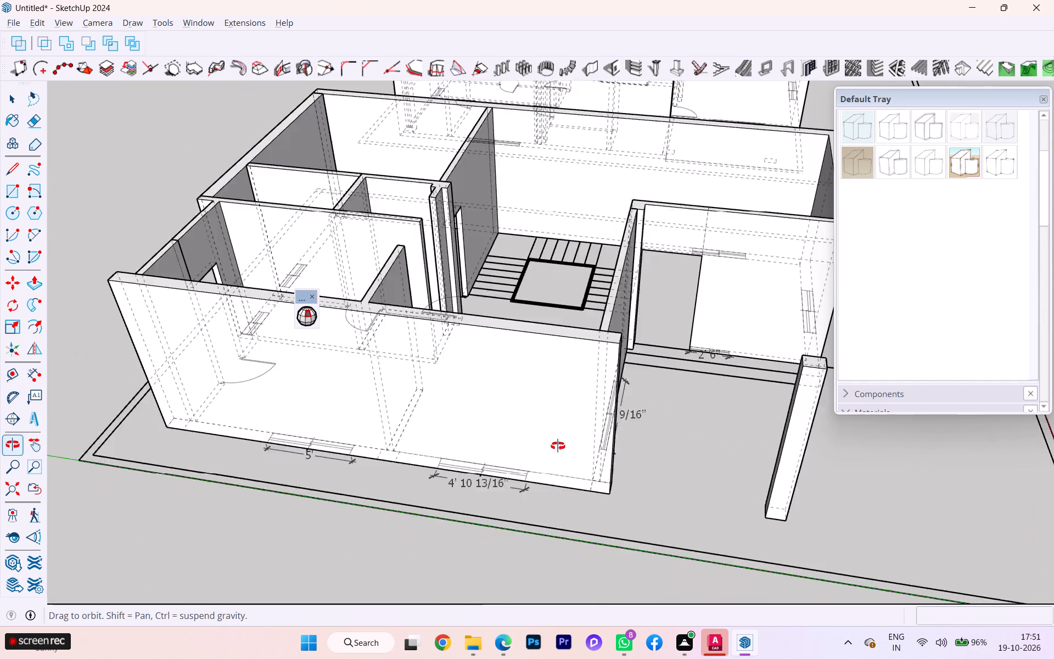
Dimension the width of the window marking at the base of the first building's rear wall, nearest the wall corner.
middle_click_drag(558, 446, 572, 444)
scroll(267, 443, "up", 1)
scroll(268, 443, "down", 2)
scroll(272, 446, "up", 3)
scroll(286, 473, "down", 1)
middle_click_drag(285, 474, 618, 414)
scroll(440, 449, "up", 2)
scroll(430, 458, "down", 3)
middle_click_drag(430, 462, 588, 475)
scroll(575, 491, "up", 6)
scroll(509, 512, "down", 2)
scroll(508, 512, "up", 7)
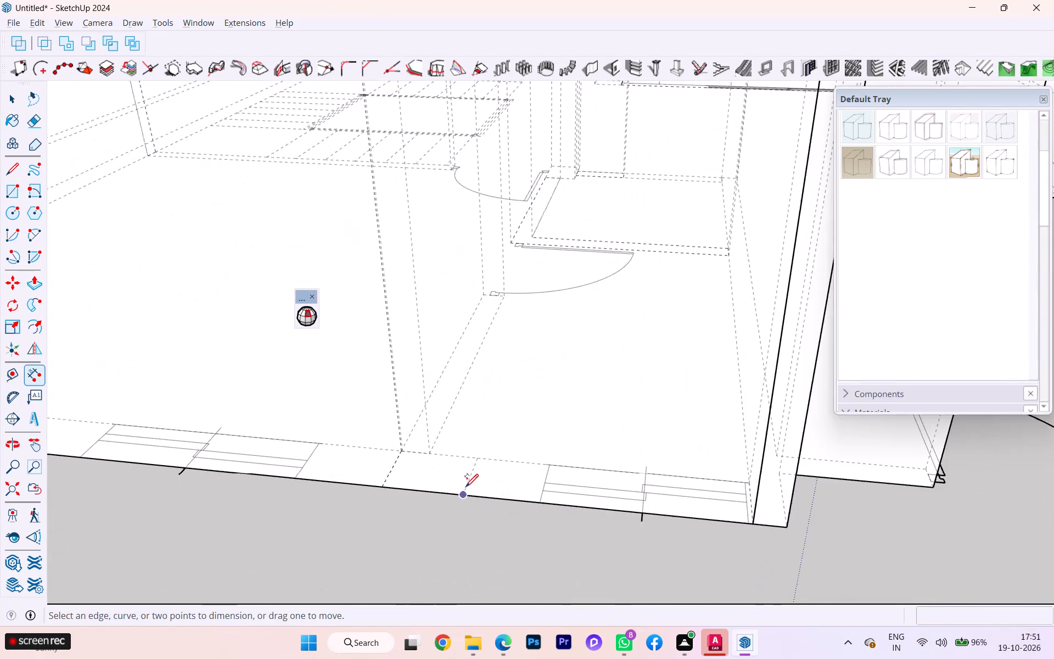
scroll(466, 486, "up", 4)
scroll(533, 461, "up", 8)
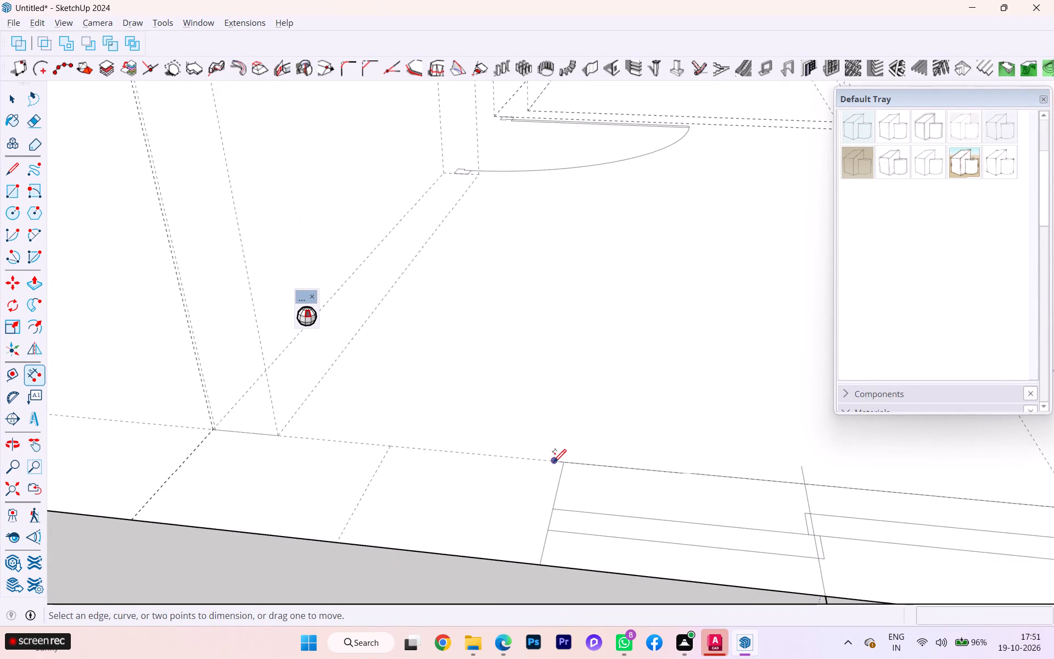
left_click(553, 461)
scroll(616, 461, "down", 5)
scroll(616, 462, "up", 1)
scroll(616, 462, "down", 2)
scroll(595, 462, "up", 1)
scroll(595, 462, "down", 1)
scroll(595, 462, "up", 1)
scroll(593, 462, "down", 1)
scroll(769, 473, "up", 3)
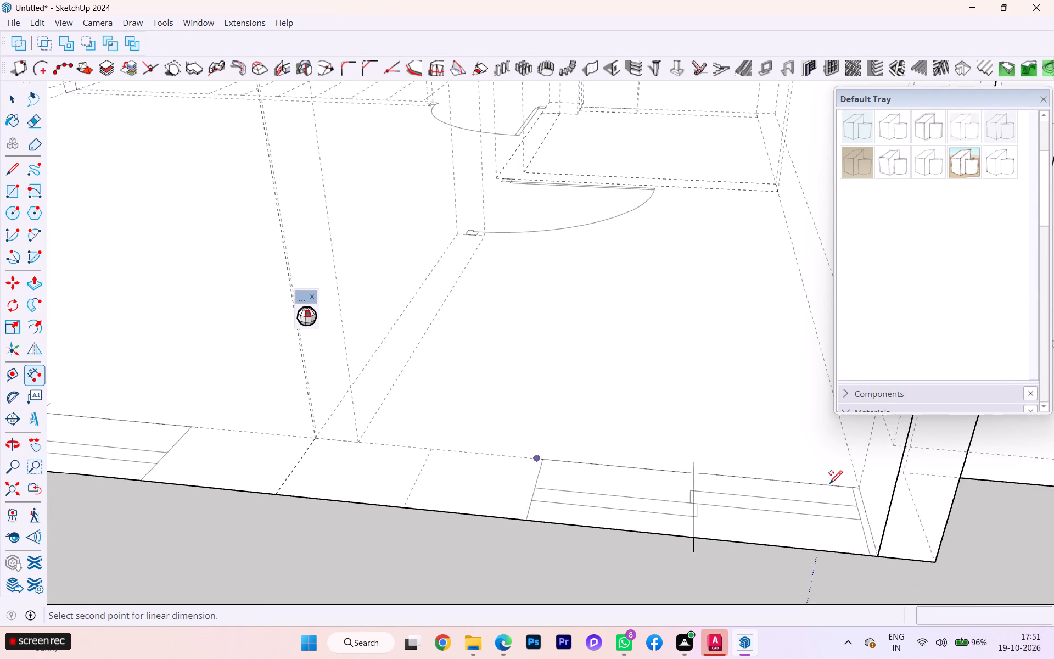
left_click(865, 486)
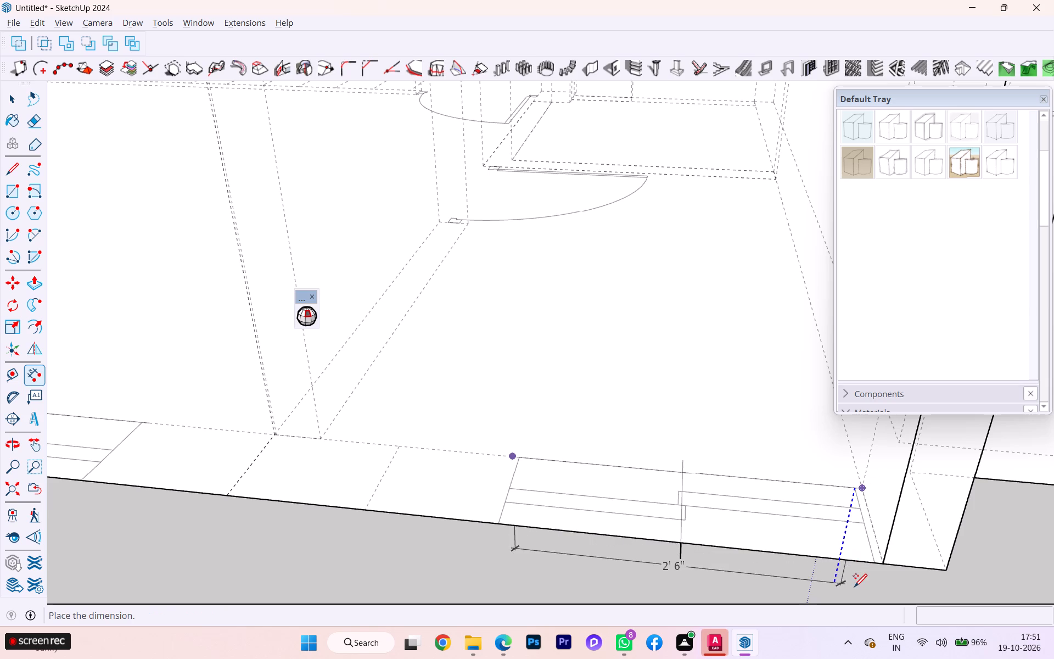
left_click(854, 586)
scroll(605, 463, "down", 3)
middle_click_drag(603, 461, 710, 445)
scroll(570, 456, "down", 3)
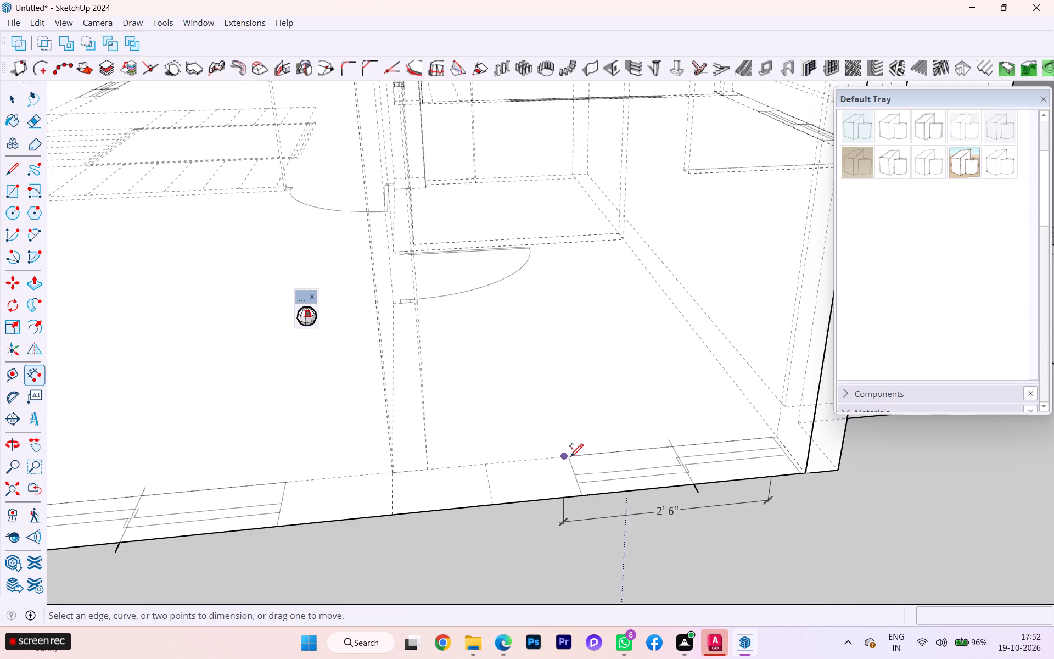
scroll(570, 456, "down", 3)
scroll(583, 445, "up", 1)
scroll(583, 445, "down", 3)
scroll(260, 511, "up", 5)
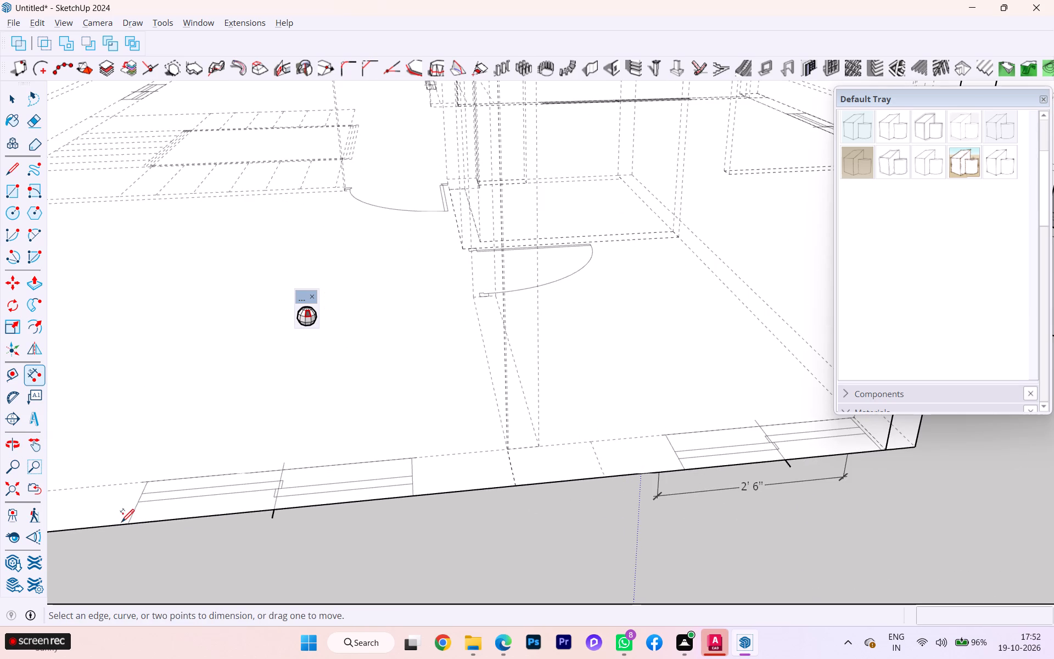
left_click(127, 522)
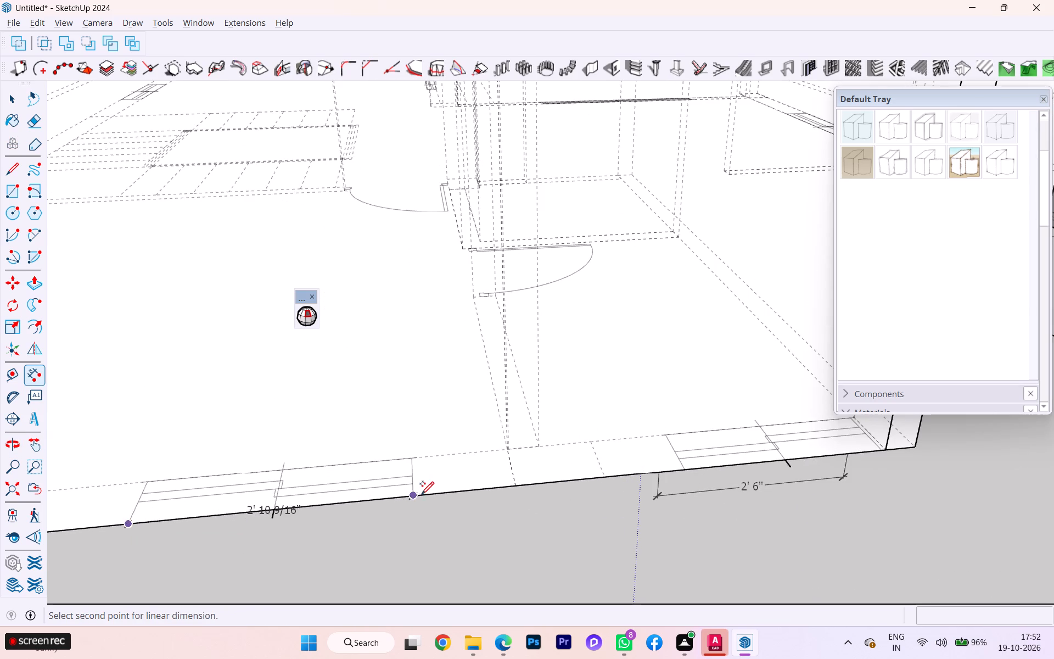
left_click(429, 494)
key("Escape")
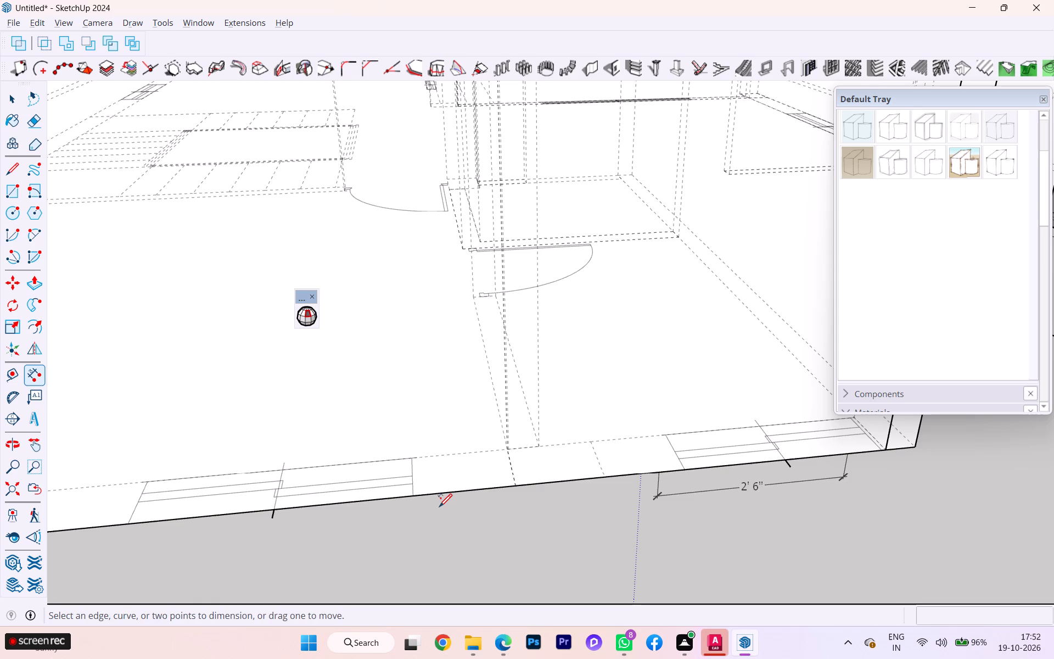
Dimension the width of the other window marking on the rear wall, farther from the corner, between its inner-edge endpoints.
left_click(418, 459)
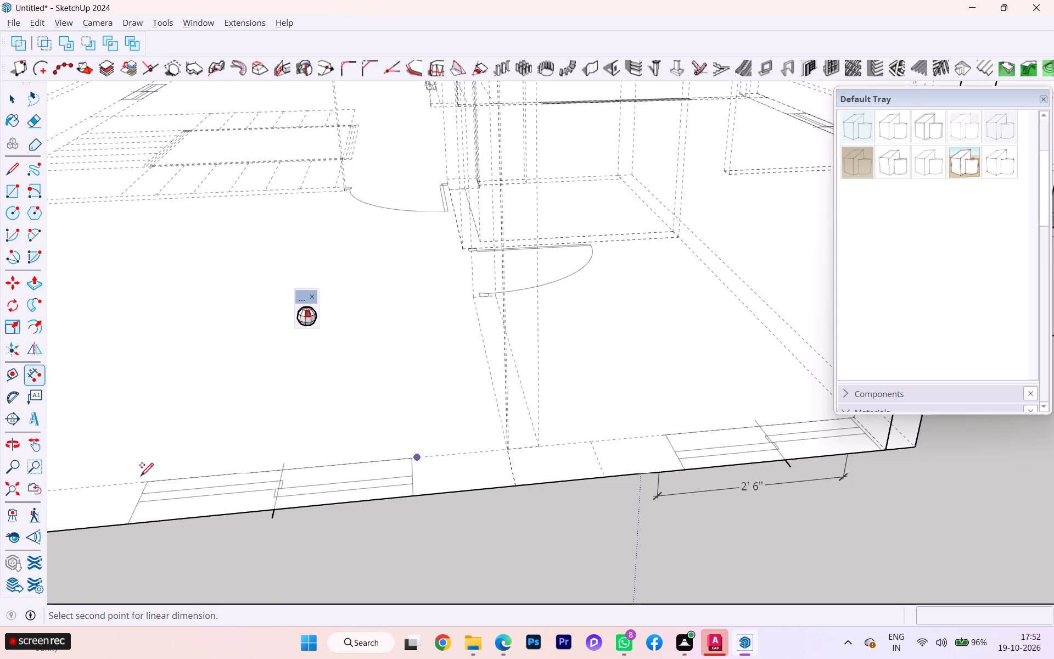
left_click(142, 484)
left_click(128, 555)
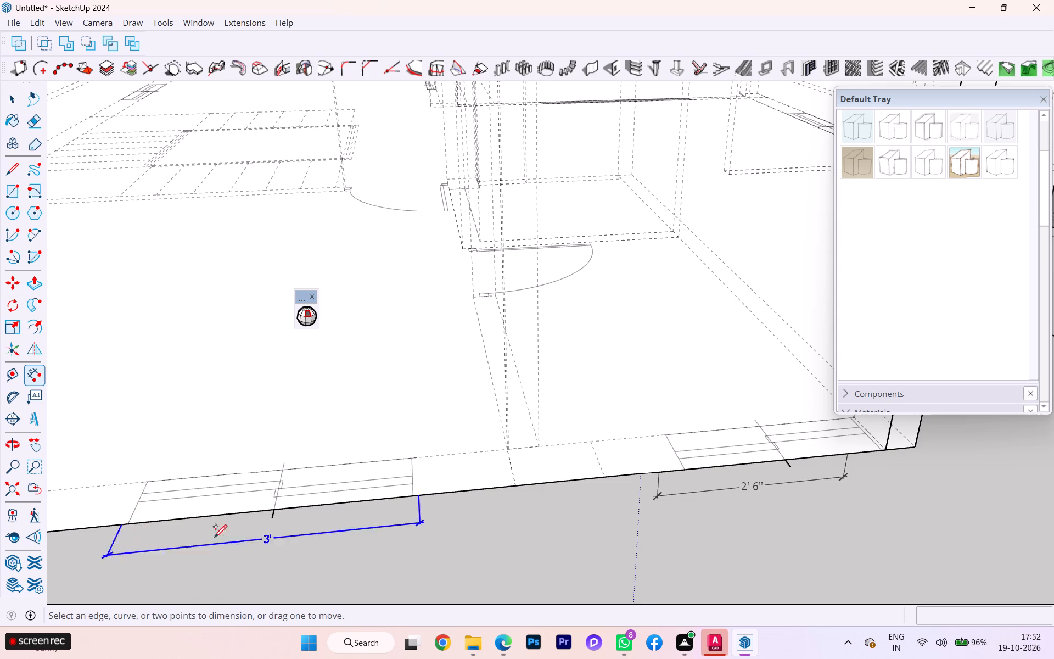
Dimension the width of the window marking at the base of the opposite long side wall, near the building's front end.
scroll(531, 501, "down", 2)
scroll(575, 497, "up", 1)
scroll(579, 496, "down", 1)
scroll(633, 481, "down", 3)
scroll(635, 481, "up", 2)
scroll(635, 481, "down", 5)
scroll(667, 487, "up", 1)
scroll(667, 487, "down", 2)
scroll(668, 488, "up", 1)
scroll(678, 493, "down", 8)
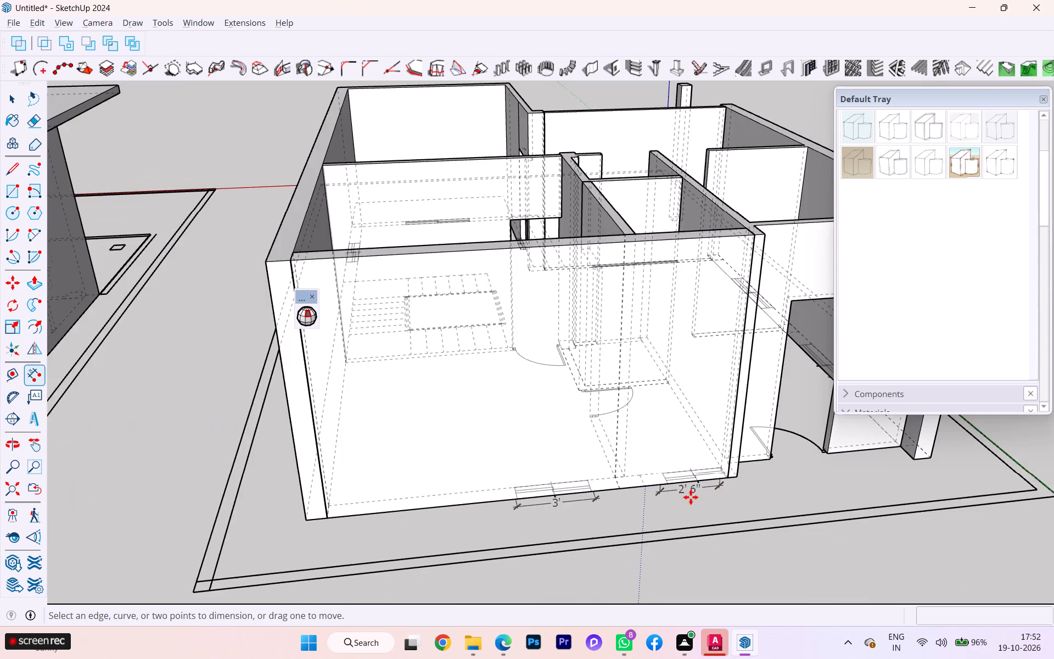
scroll(691, 497, "down", 2)
middle_click_drag(407, 524, 676, 516)
scroll(581, 486, "down", 1)
middle_click_drag(580, 486, 683, 583)
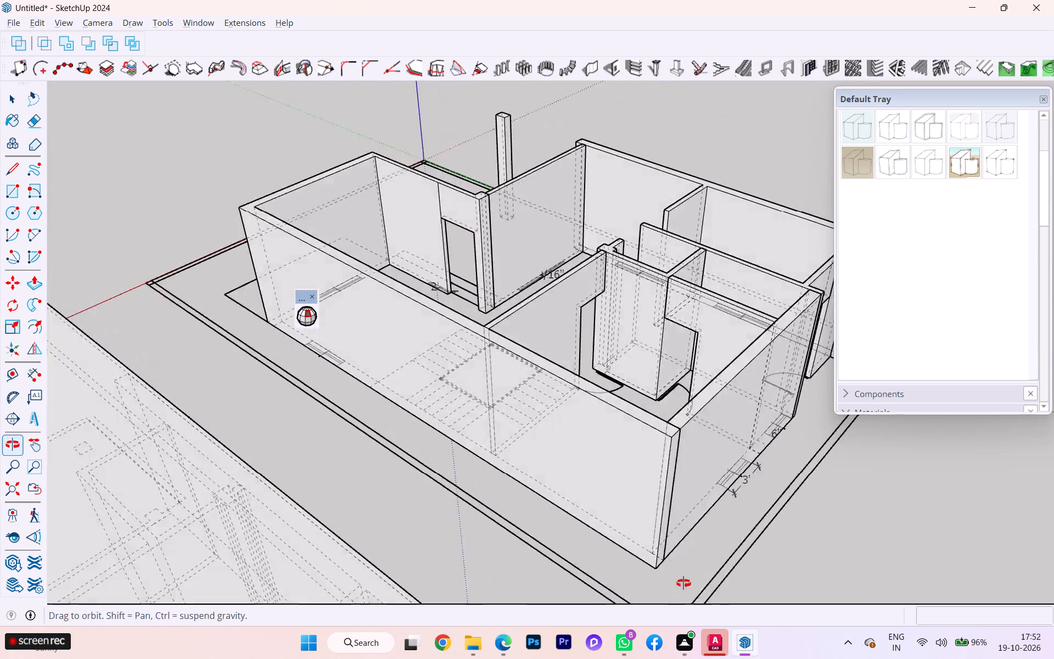
middle_click_drag(683, 583, 760, 580)
scroll(760, 580, "up", 1)
scroll(349, 526, "up", 9)
scroll(263, 440, "down", 1)
scroll(262, 440, "up", 16)
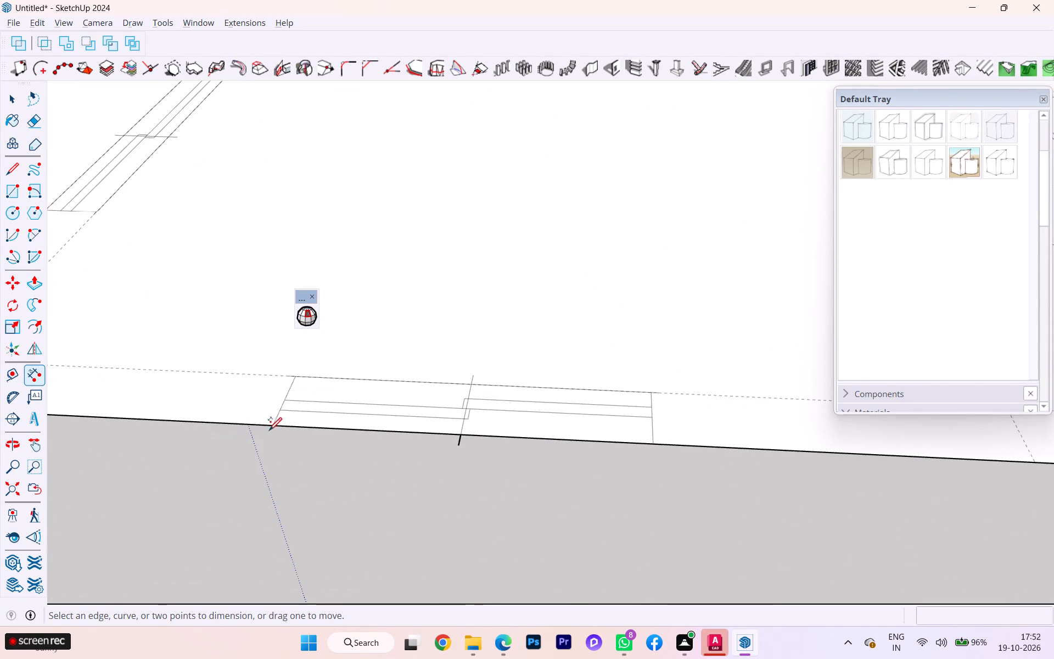
left_click(286, 377)
left_click(657, 392)
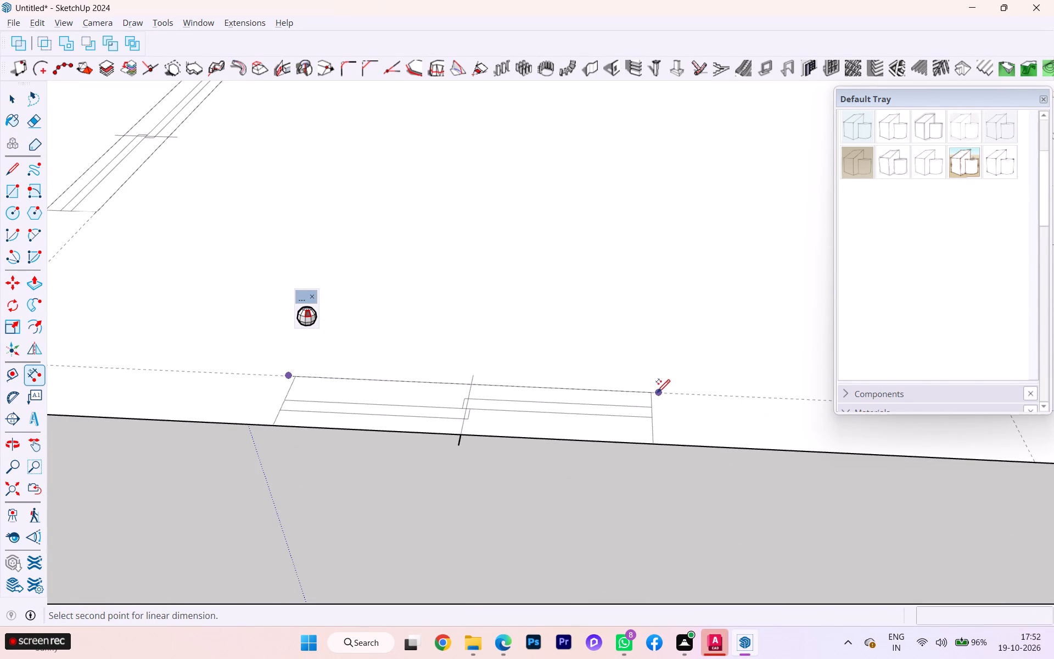
left_click(655, 483)
Dimension the width of the window marking on the front end wall of the projecting room beside the entrance steps, and finish dimensioning.
scroll(436, 453, "down", 4)
scroll(429, 454, "up", 1)
scroll(198, 433, "down", 3)
scroll(193, 435, "up", 2)
scroll(193, 435, "down", 1)
scroll(193, 435, "up", 2)
scroll(193, 435, "down", 1)
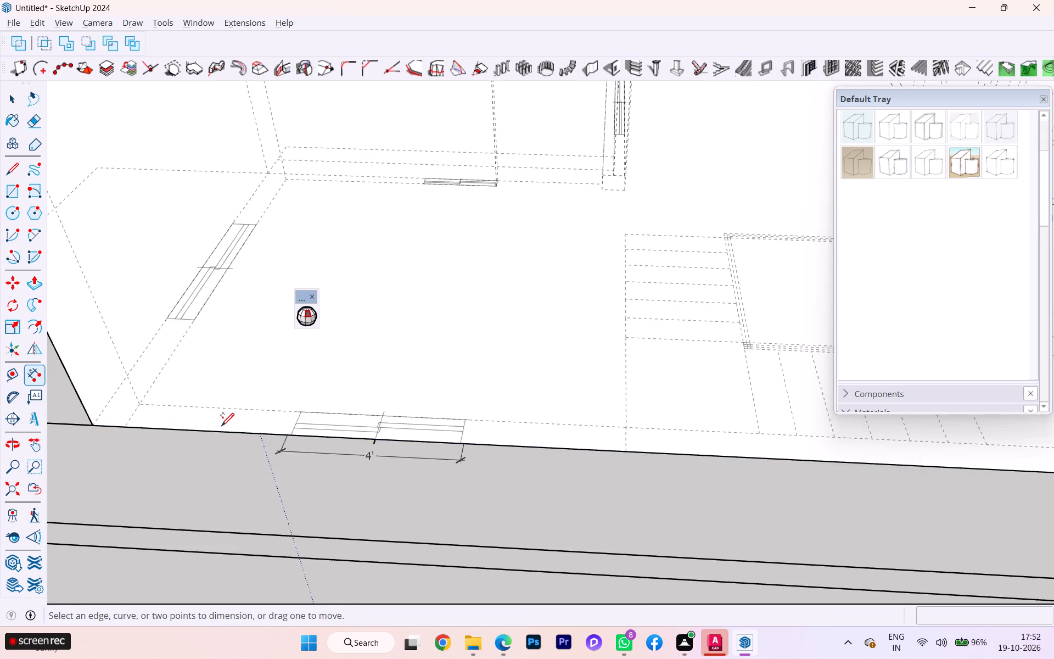
scroll(223, 423, "down", 13)
scroll(213, 423, "up", 3)
scroll(213, 423, "down", 2)
middle_click_drag(211, 432, 515, 397)
scroll(285, 511, "up", 1)
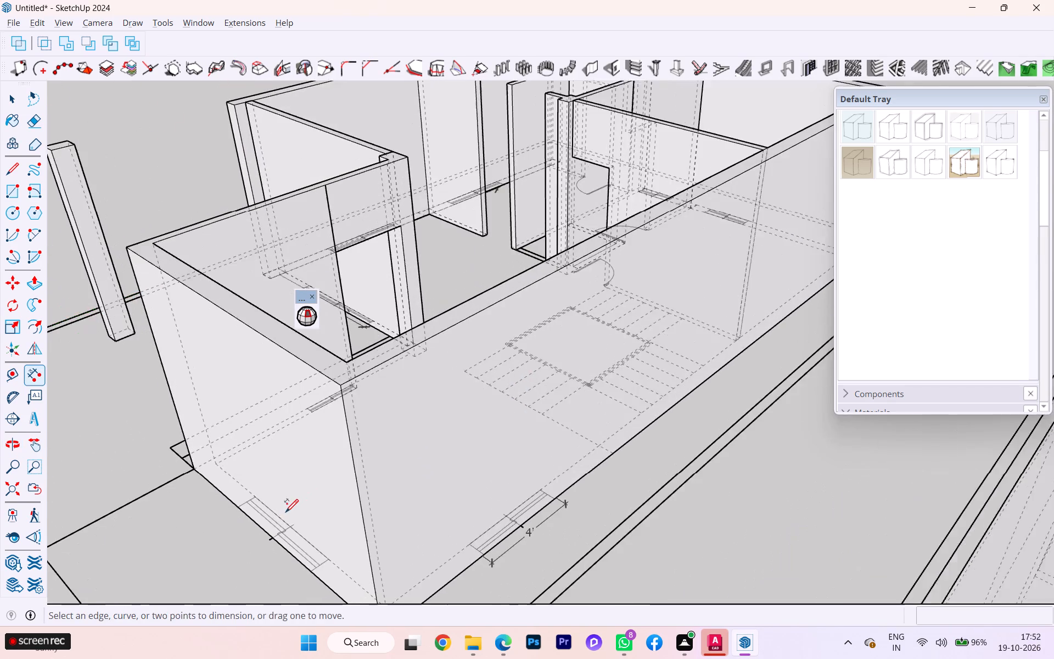
scroll(285, 511, "down", 1)
scroll(285, 511, "up", 3)
scroll(260, 519, "down", 1)
scroll(260, 518, "up", 4)
scroll(265, 488, "down", 1)
scroll(265, 488, "up", 6)
scroll(249, 488, "down", 1)
scroll(249, 488, "up", 1)
left_click(249, 495)
scroll(249, 483, "down", 1)
scroll(249, 483, "up", 2)
scroll(249, 483, "down", 1)
scroll(249, 483, "up", 6)
scroll(249, 482, "down", 5)
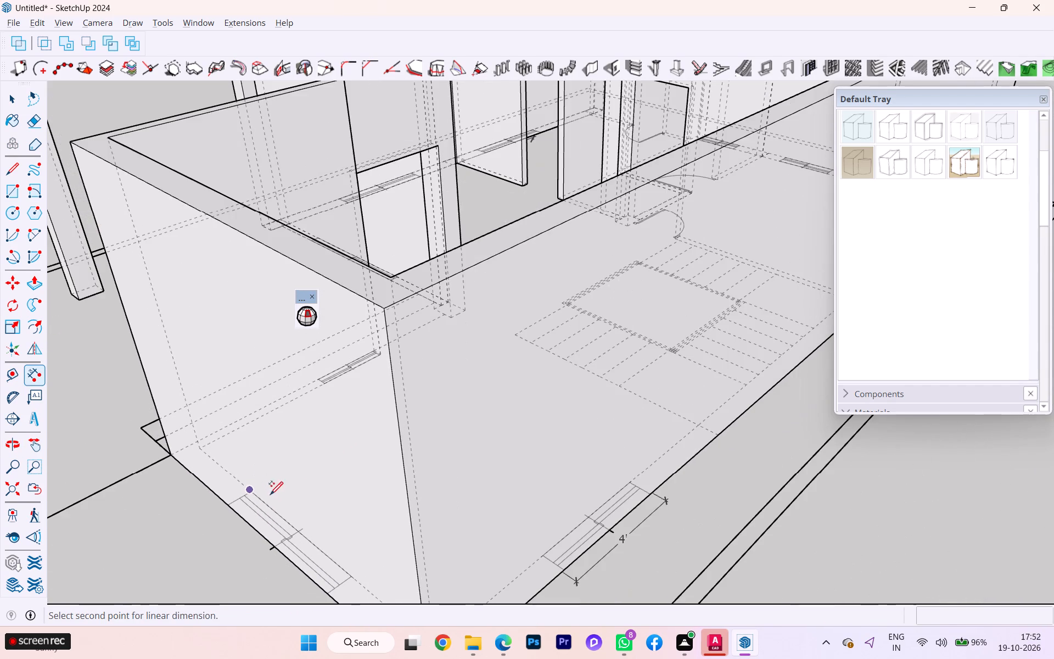
scroll(289, 512, "up", 4)
scroll(317, 550, "down", 1)
scroll(317, 550, "up", 2)
scroll(305, 532, "down", 3)
scroll(305, 532, "up", 7)
scroll(305, 532, "down", 5)
scroll(305, 533, "up", 1)
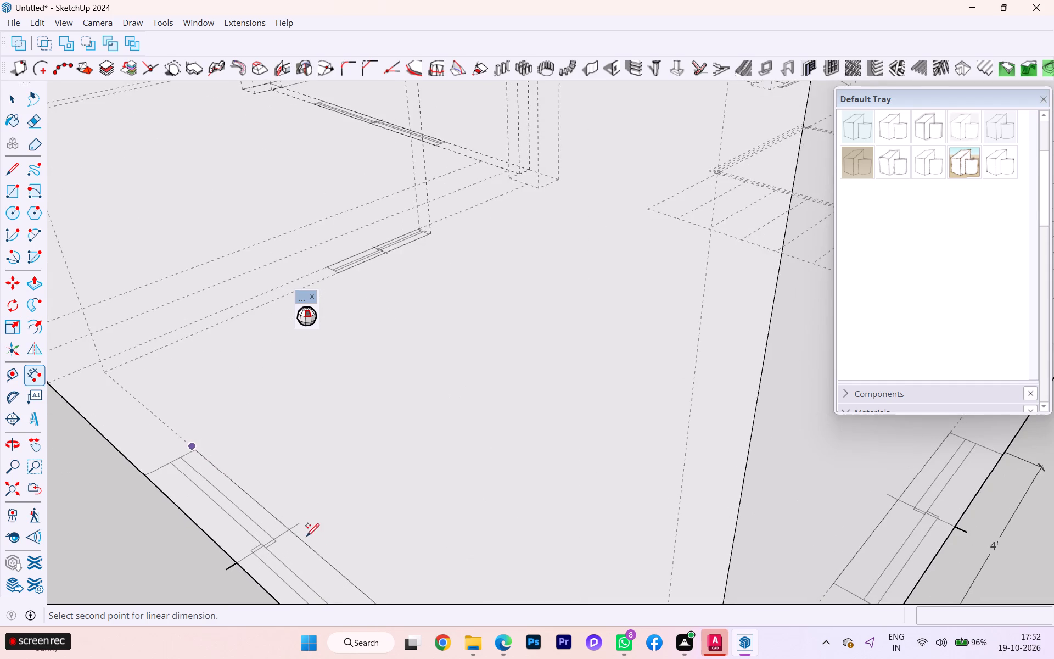
scroll(313, 521, "down", 8)
scroll(301, 507, "up", 1)
scroll(300, 505, "down", 4)
middle_click_drag(330, 479, 391, 449)
scroll(439, 559, "up", 2)
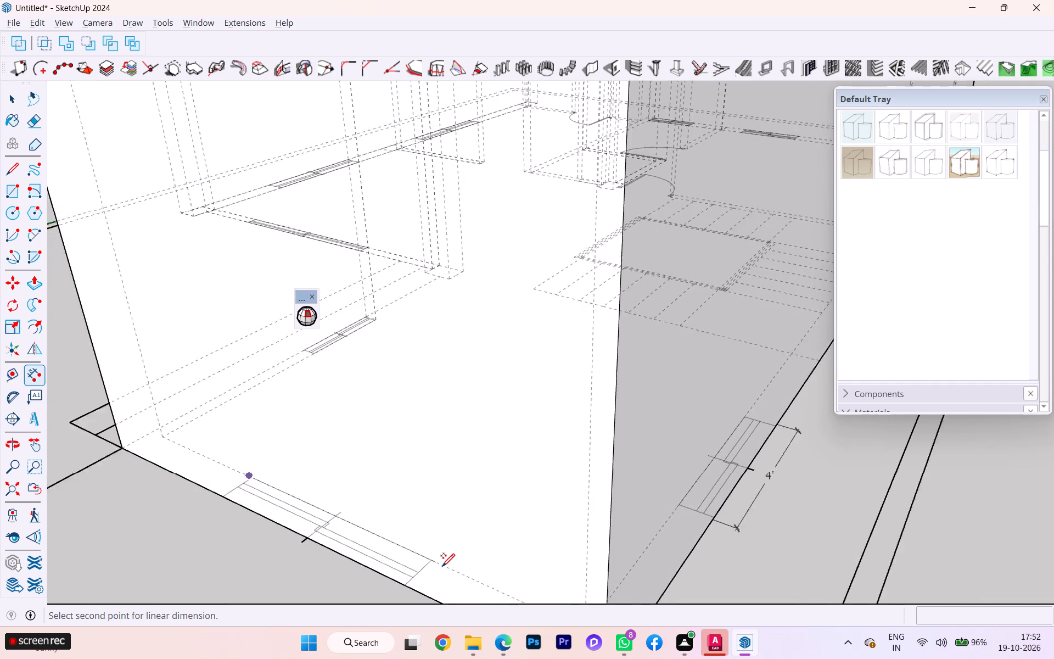
scroll(442, 566, "up", 4)
scroll(442, 566, "down", 2)
scroll(442, 566, "up", 2)
left_click(434, 562)
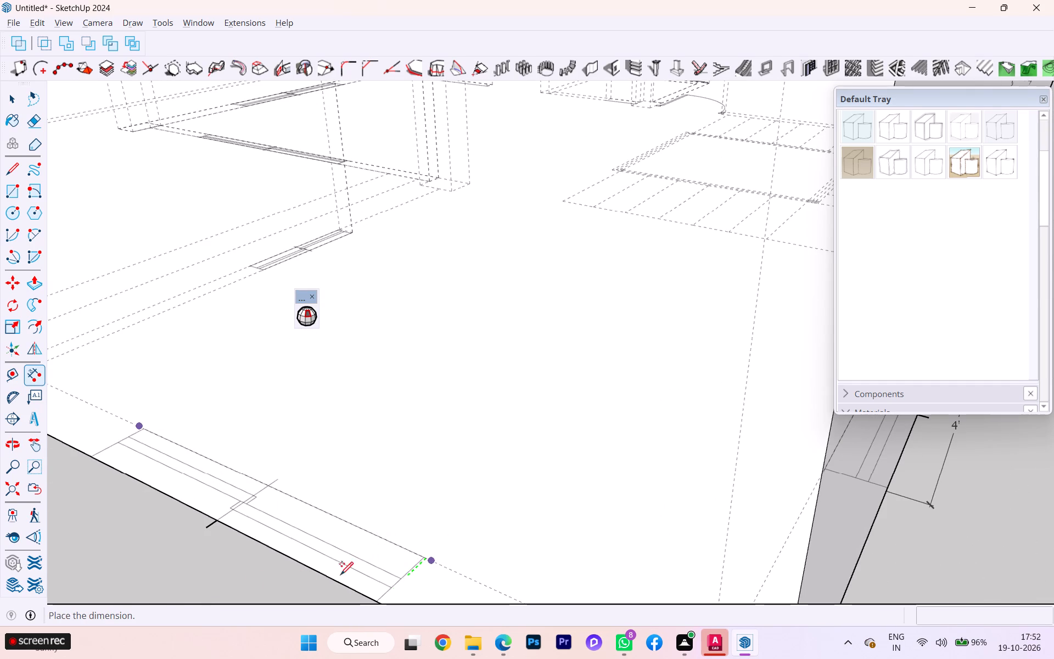
scroll(234, 584, "down", 5)
left_click(236, 579)
scroll(207, 375, "down", 2)
scroll(207, 375, "up", 1)
scroll(208, 375, "down", 4)
scroll(215, 379, "up", 4)
scroll(215, 379, "down", 5)
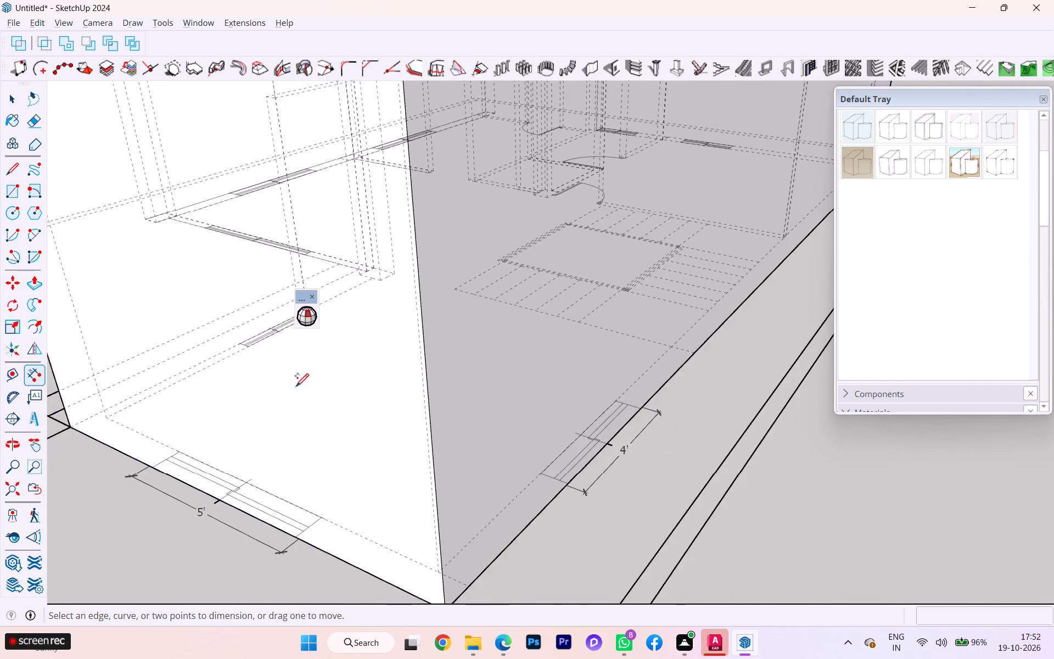
scroll(296, 386, "down", 2)
scroll(306, 387, "up", 1)
scroll(307, 387, "down", 7)
scroll(345, 384, "up", 1)
scroll(349, 384, "down", 2)
key("space")
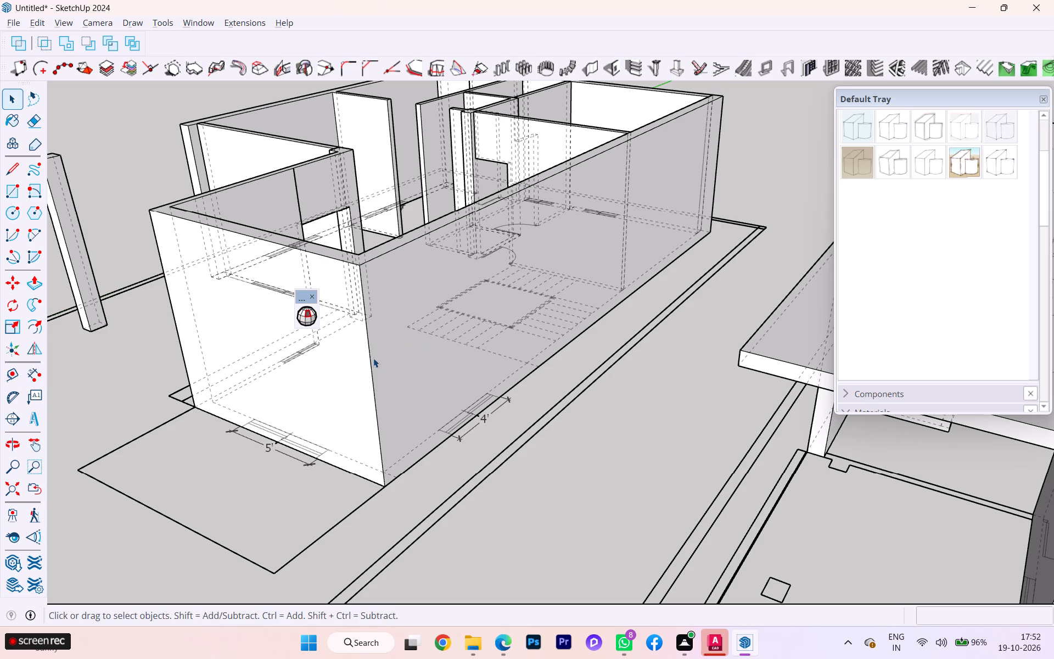
Review the window width dimensions along the front walls and beside the entrance steps of the first building.
scroll(170, 442, "down", 1)
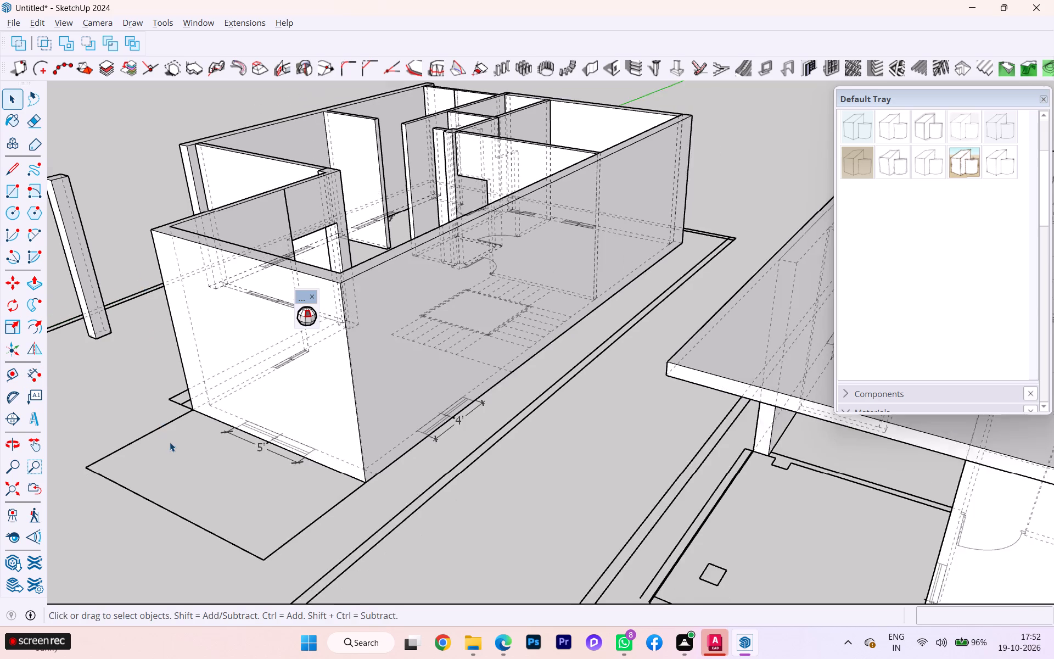
middle_click_drag(170, 442, 346, 470)
scroll(336, 460, "up", 1)
scroll(336, 460, "down", 1)
scroll(336, 460, "up", 3)
scroll(332, 456, "down", 1)
middle_click_drag(332, 456, 483, 436)
scroll(238, 406, "down", 2)
scroll(238, 406, "up", 1)
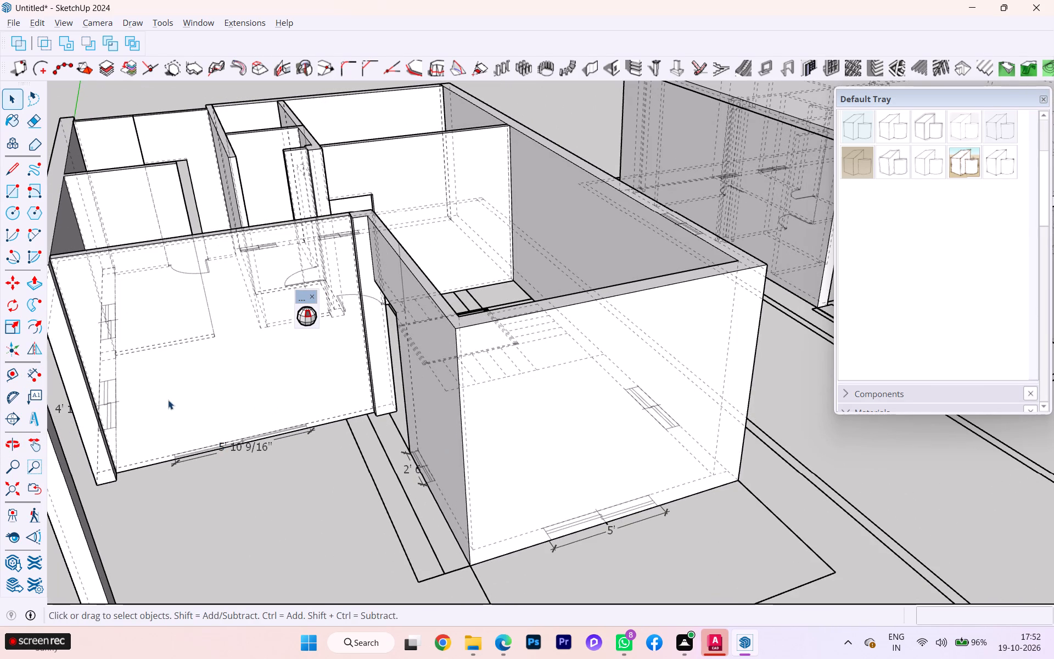
scroll(291, 321, "down", 3)
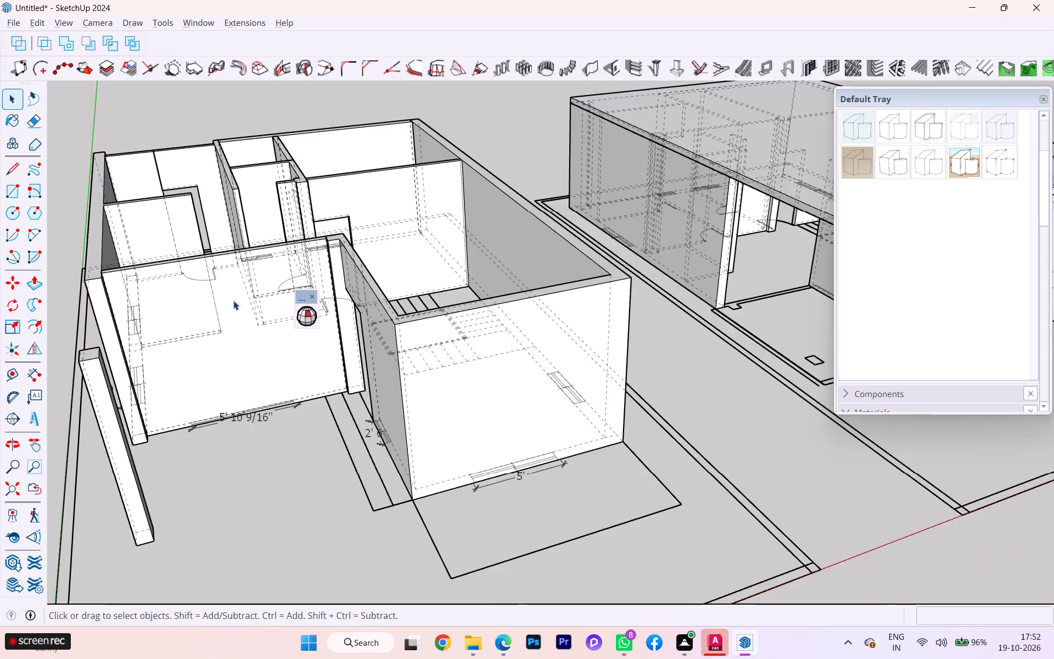
middle_click_drag(244, 300, 218, 305)
scroll(493, 381, "up", 3)
scroll(496, 384, "down", 2)
scroll(497, 384, "up", 2)
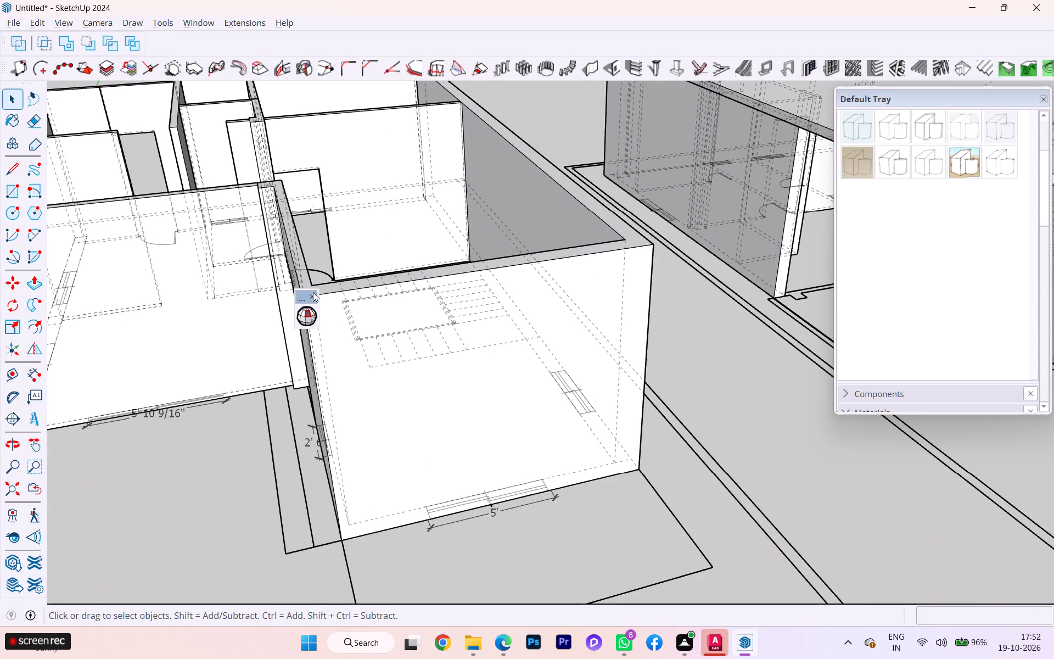
Close the small floating toolbar covering the model.
left_click_drag(308, 293, 368, 150)
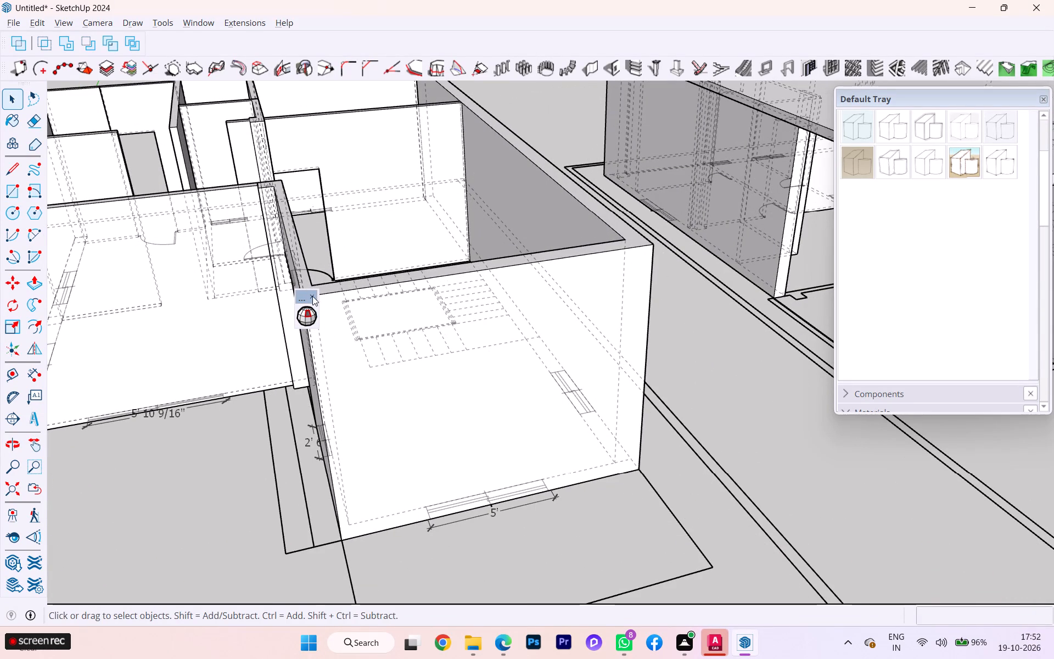
left_click(312, 295)
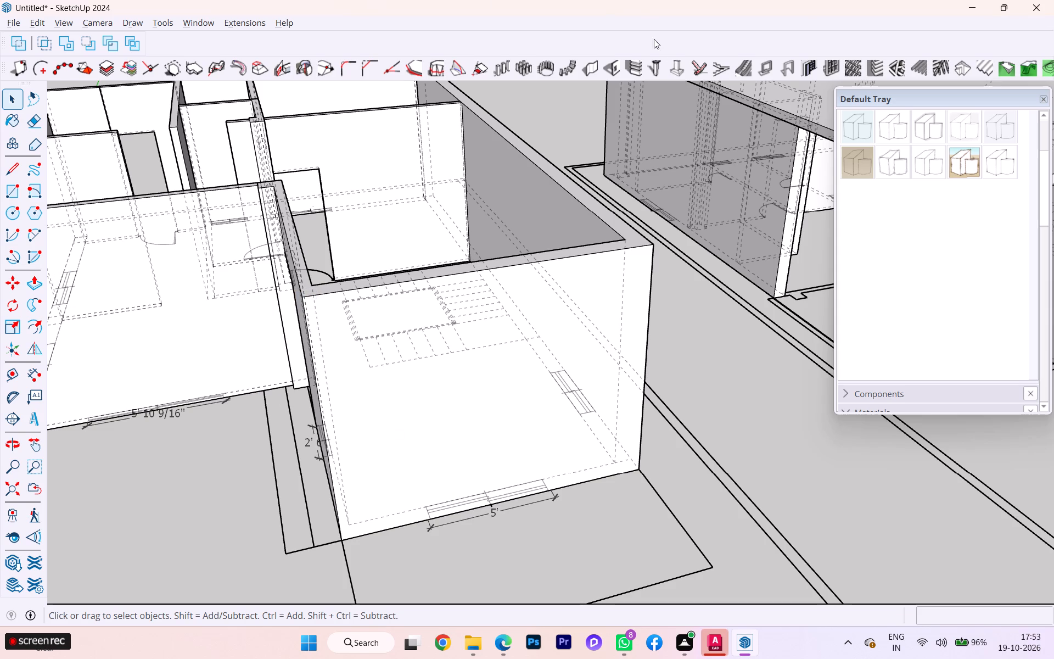
Set up a wall opening 5' wide and 4' high with the Create Wall Opening tool.
left_click(617, 67)
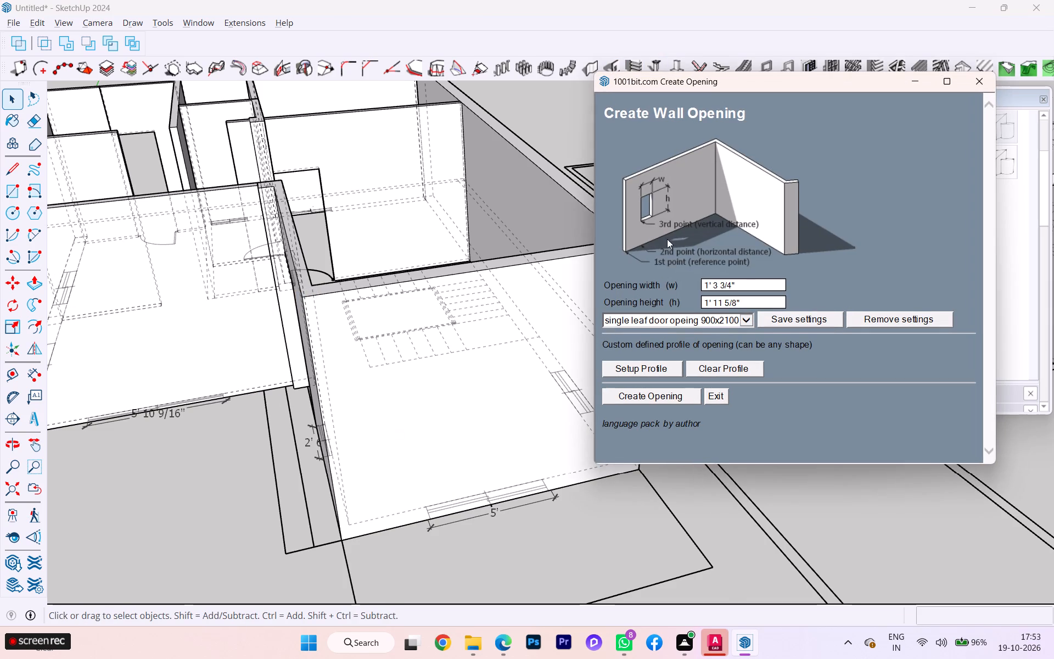
left_click_drag(759, 289, 683, 288)
type("5'")
left_click_drag(754, 302, 638, 303)
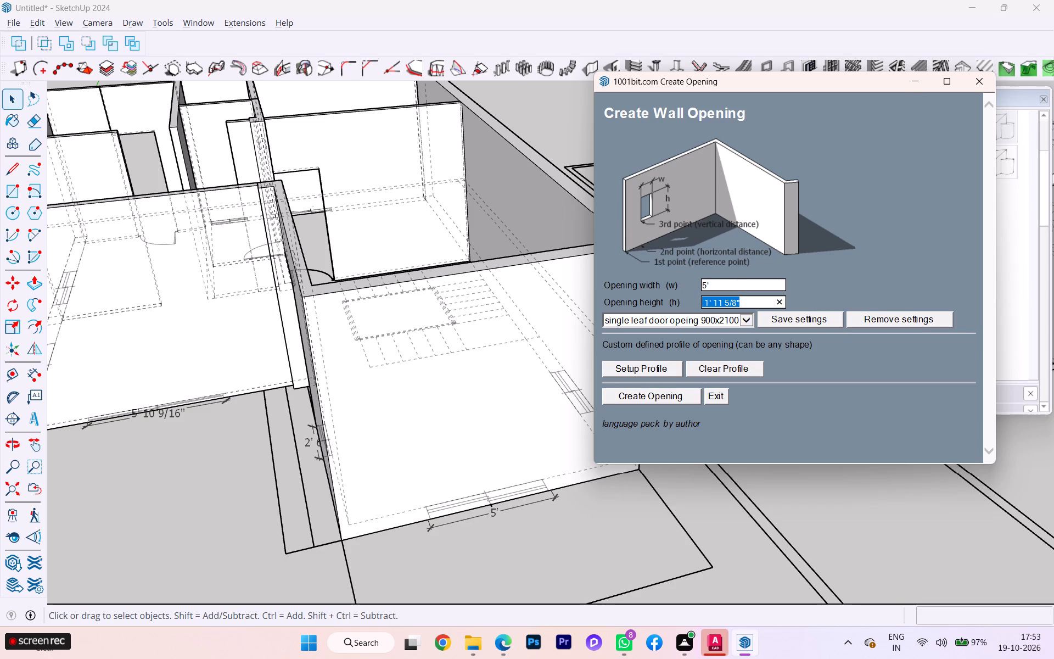
type("4'")
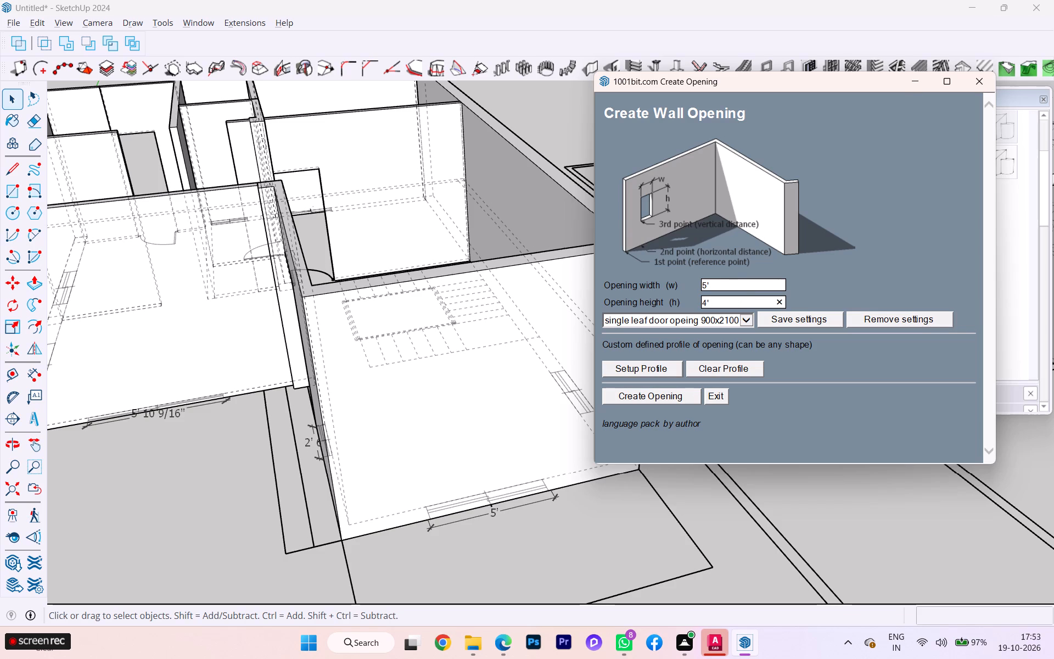
scroll(565, 343, "down", 3)
scroll(391, 385, "down", 1)
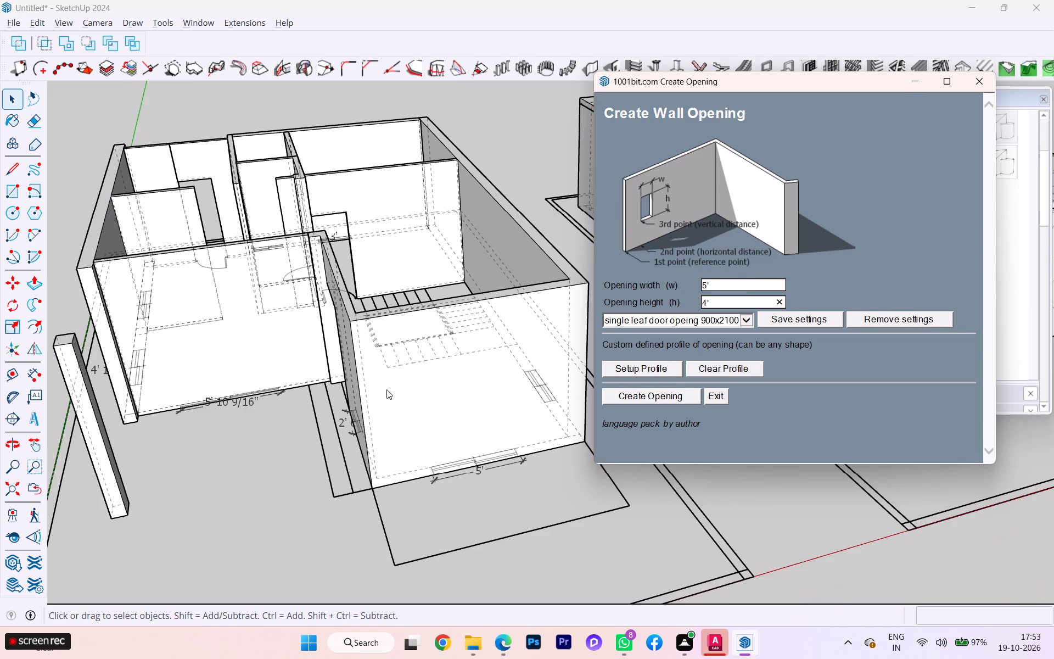
scroll(386, 389, "down", 1)
scroll(386, 389, "up", 1)
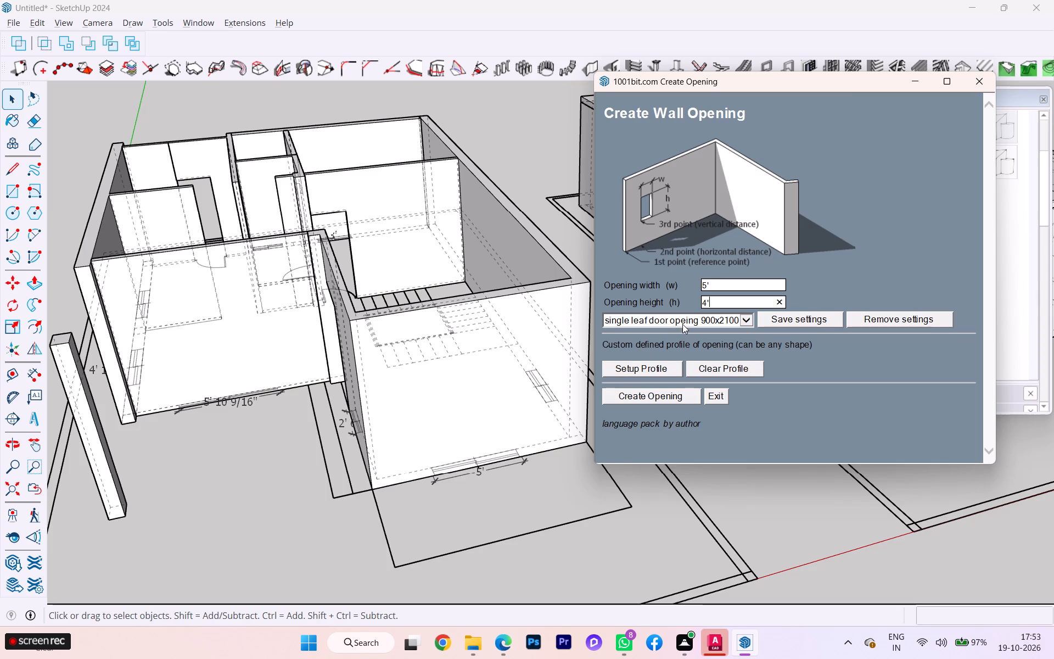
scroll(680, 325, "down", 4)
scroll(678, 326, "up", 3)
left_click(631, 395)
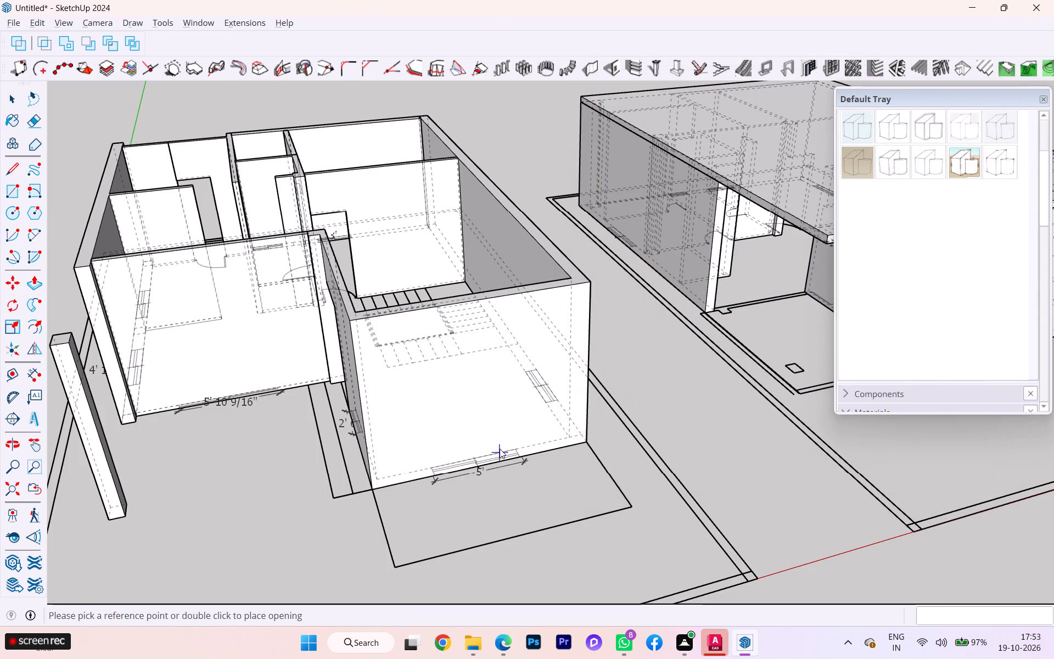
Cut the window opening above the 5' marking on the projecting room's front end wall, with its sill 3' above the base.
scroll(450, 476, "up", 8)
scroll(431, 465, "down", 1)
scroll(431, 465, "up", 4)
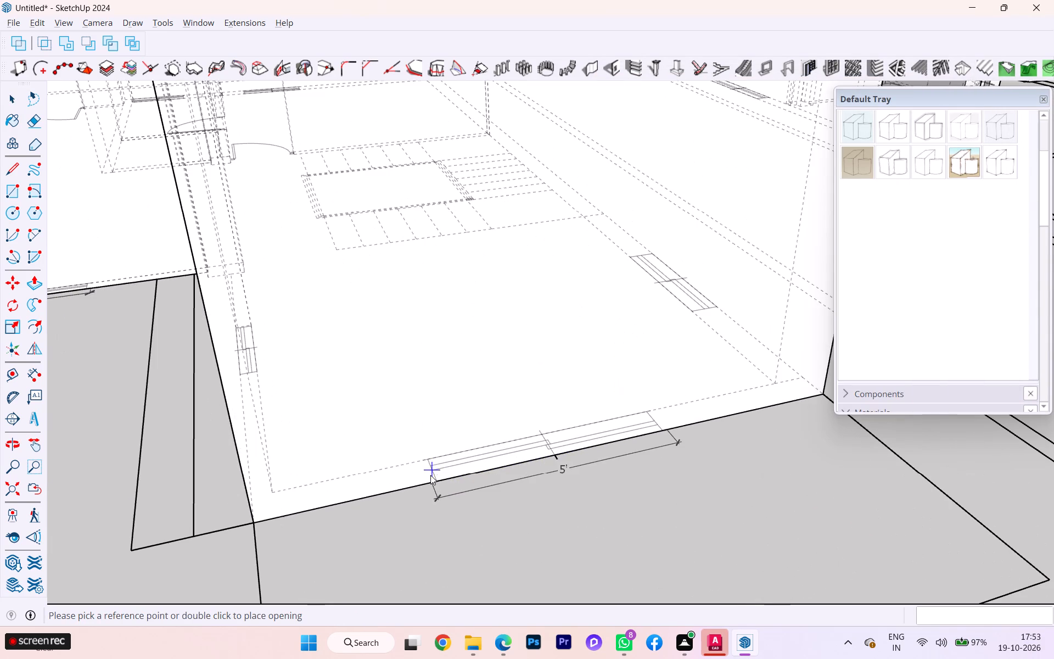
scroll(429, 482, "up", 1)
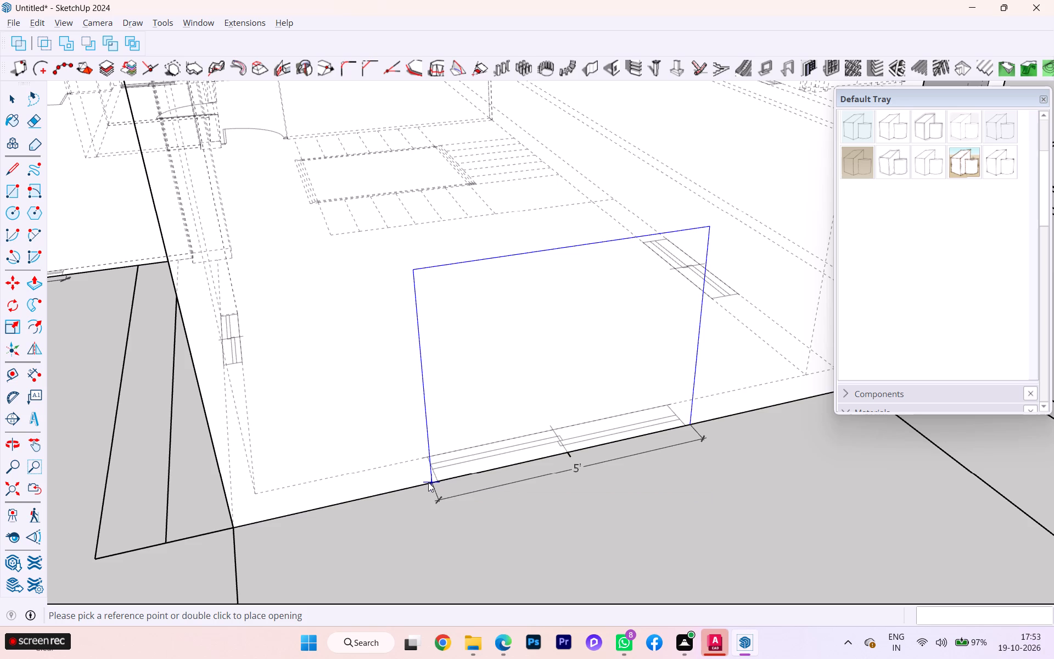
left_click(428, 482)
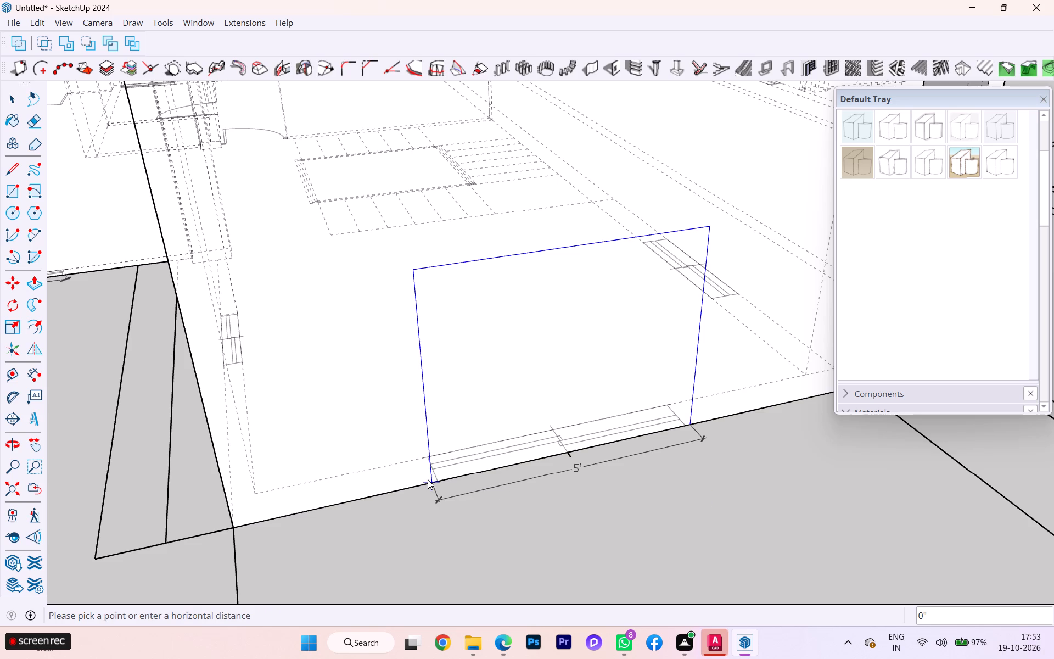
left_click(428, 479)
scroll(421, 366, "down", 2)
scroll(421, 366, "up", 1)
scroll(421, 366, "down", 1)
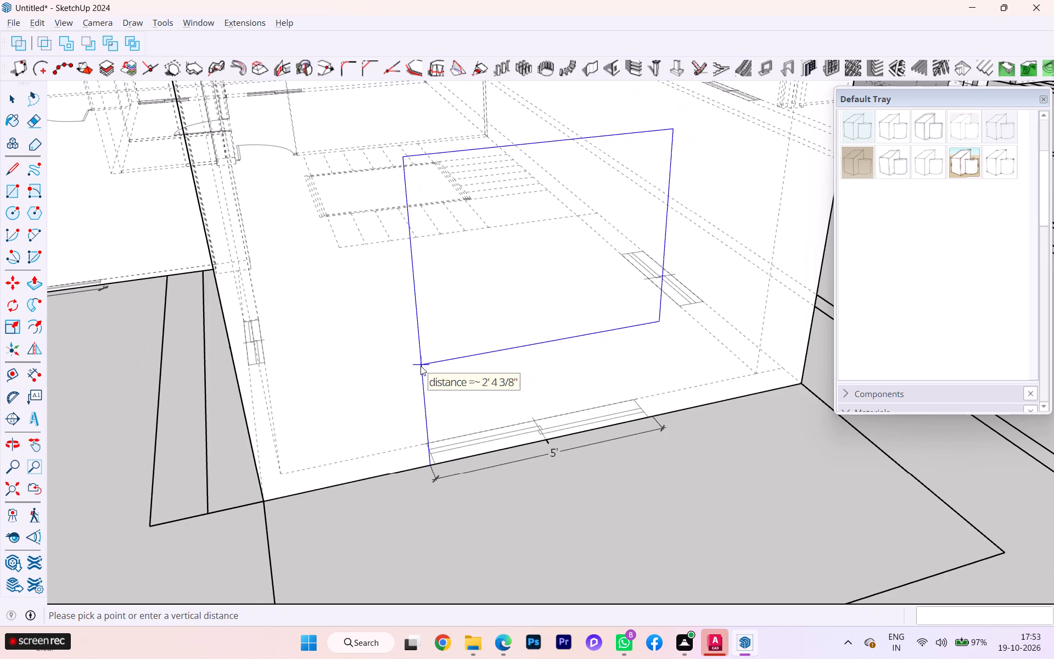
scroll(412, 339, "down", 1)
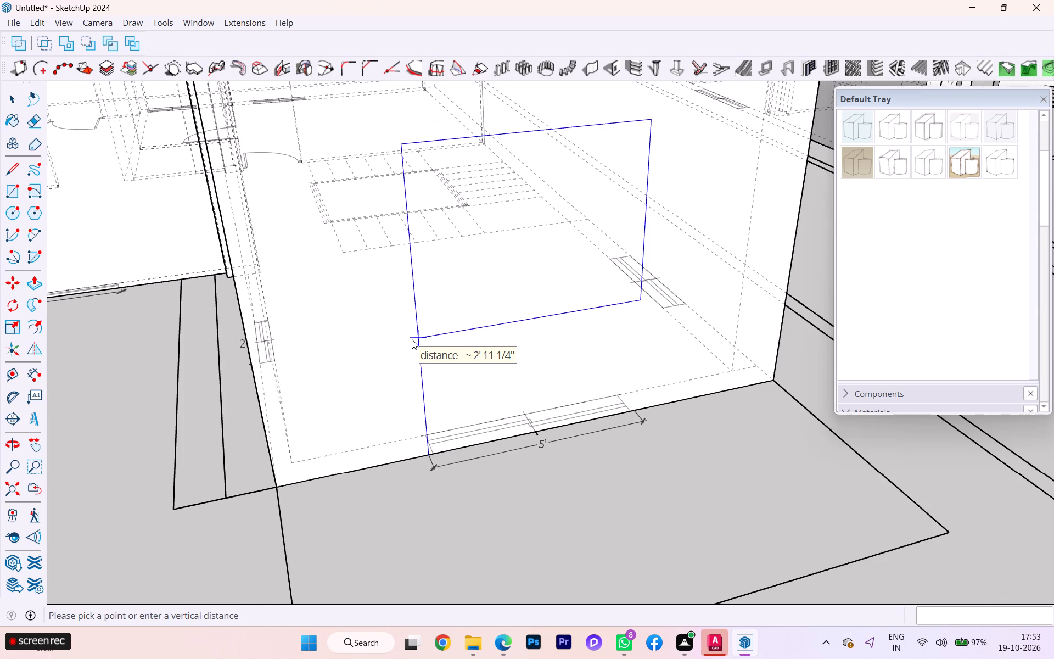
type("3'")
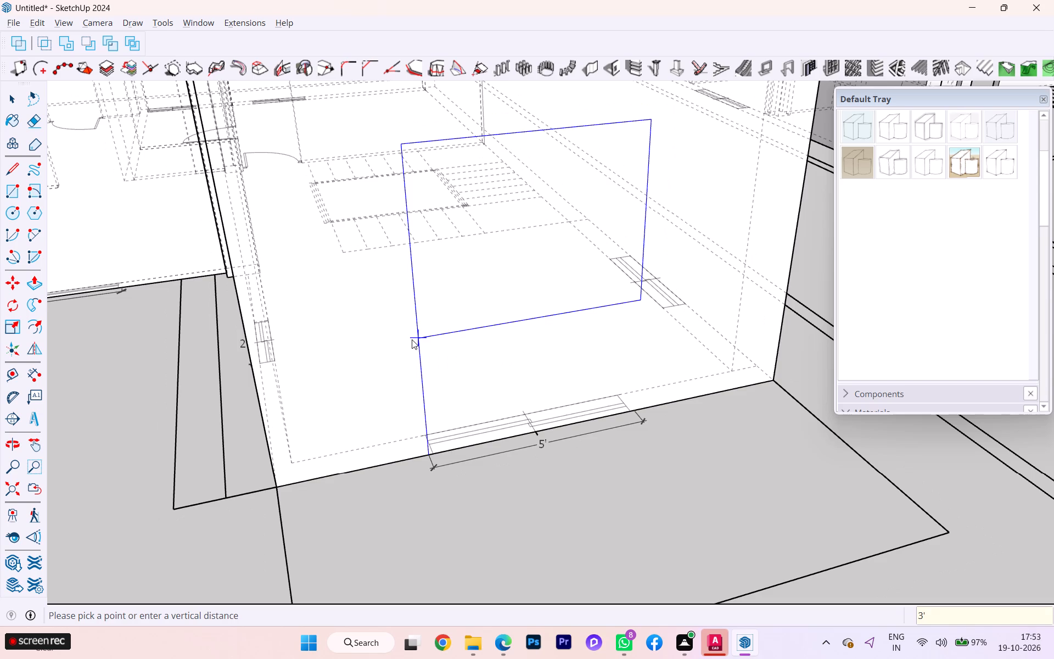
key("Return")
Cut a 5' by 4' window opening above the 4' 10 13/16" marking on the first building's side wall, with a 3' sill height.
scroll(412, 339, "down", 5)
scroll(412, 339, "up", 2)
scroll(412, 339, "down", 3)
scroll(318, 450, "down", 1)
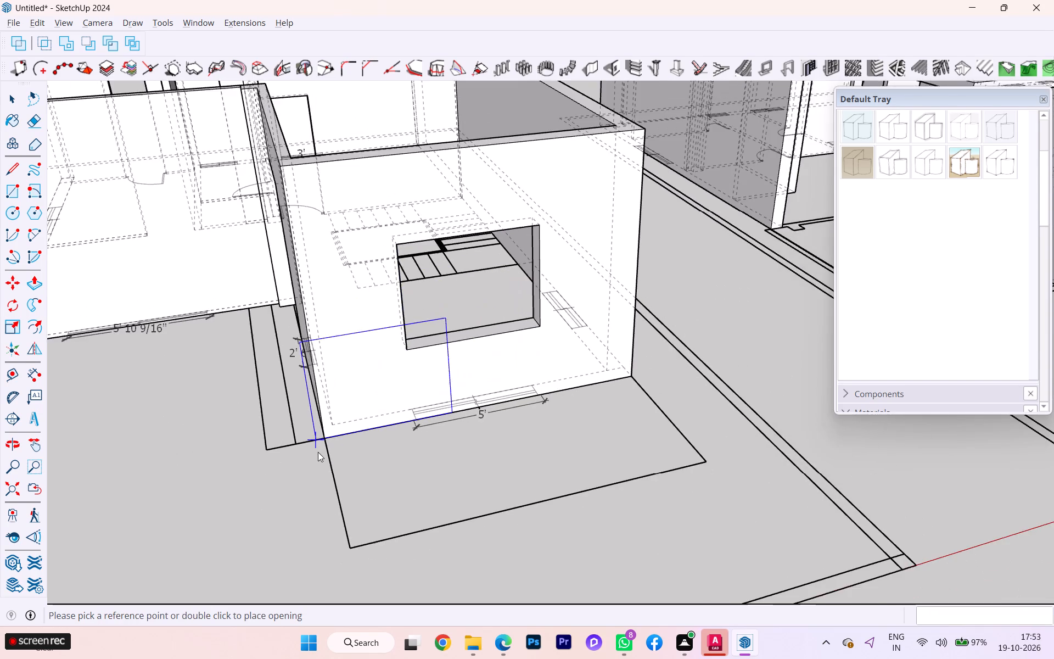
middle_click_drag(330, 455, 543, 444)
scroll(524, 448, "down", 2)
scroll(447, 466, "down", 1)
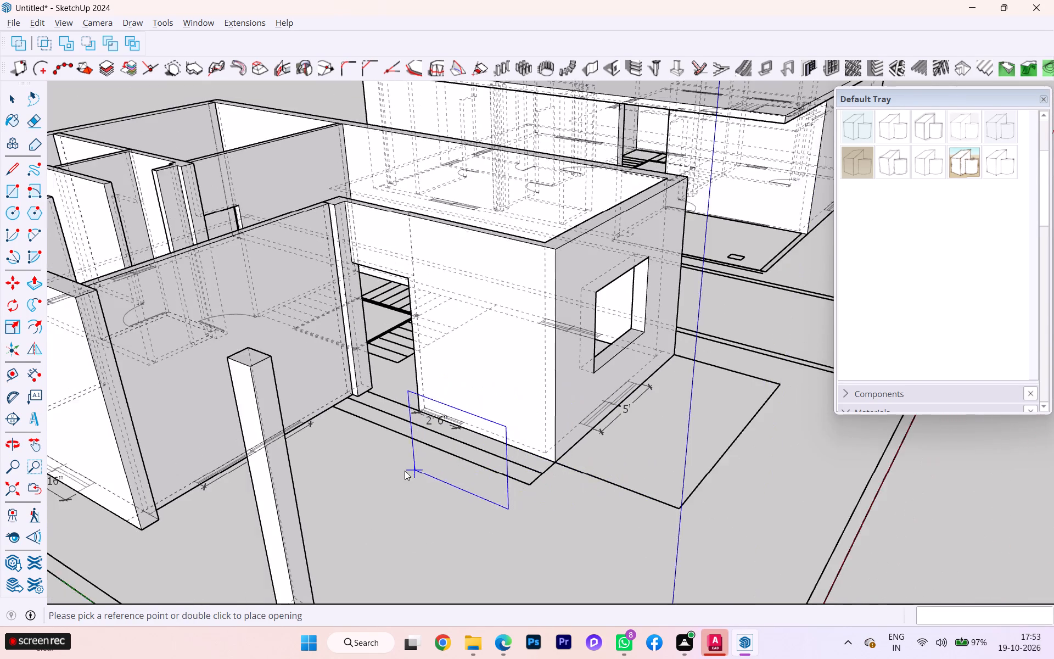
scroll(407, 471, "down", 1)
scroll(339, 476, "down", 2)
middle_click_drag(339, 476, 457, 468)
scroll(229, 518, "down", 1)
scroll(229, 519, "up", 3)
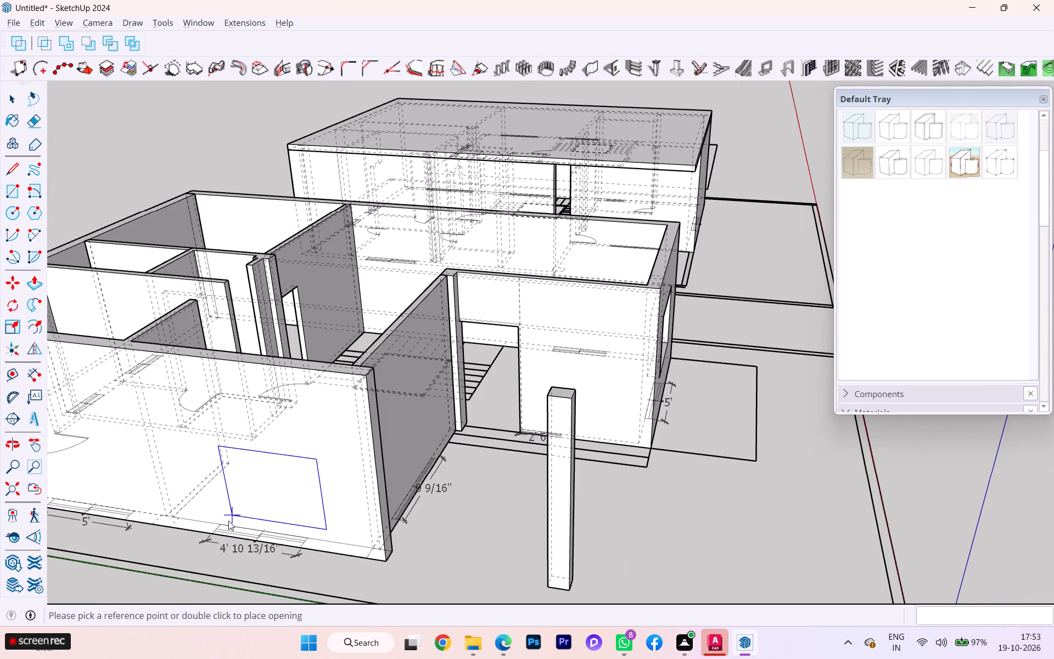
scroll(228, 521, "up", 2)
scroll(350, 494, "down", 1)
scroll(306, 523, "up", 8)
scroll(244, 547, "up", 3)
scroll(199, 532, "up", 1)
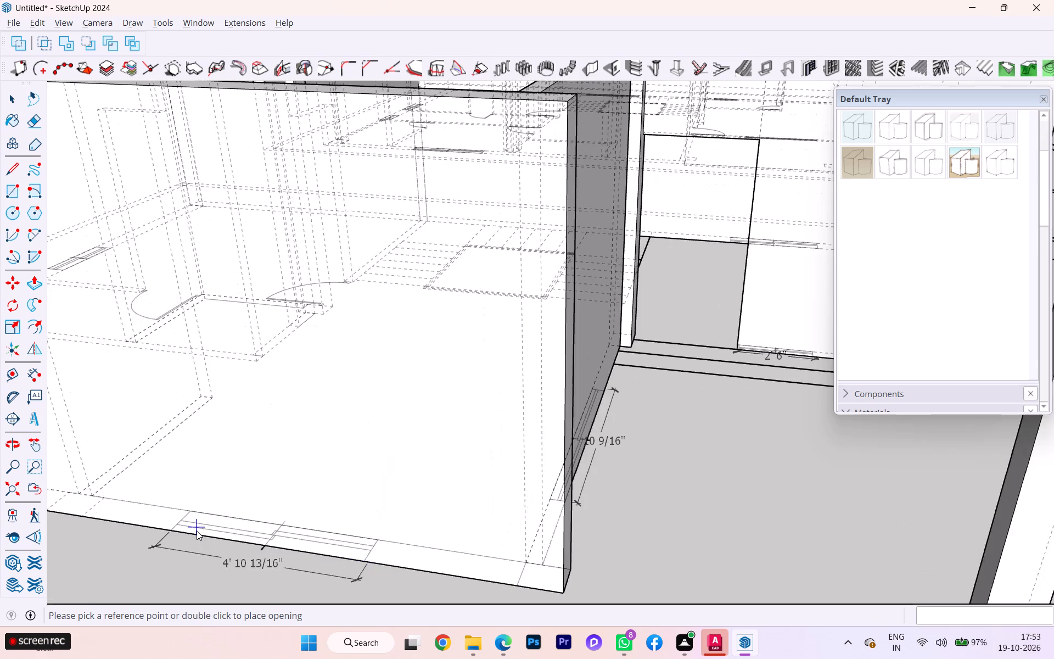
middle_click_drag(197, 530, 261, 523)
scroll(264, 559, "up", 3)
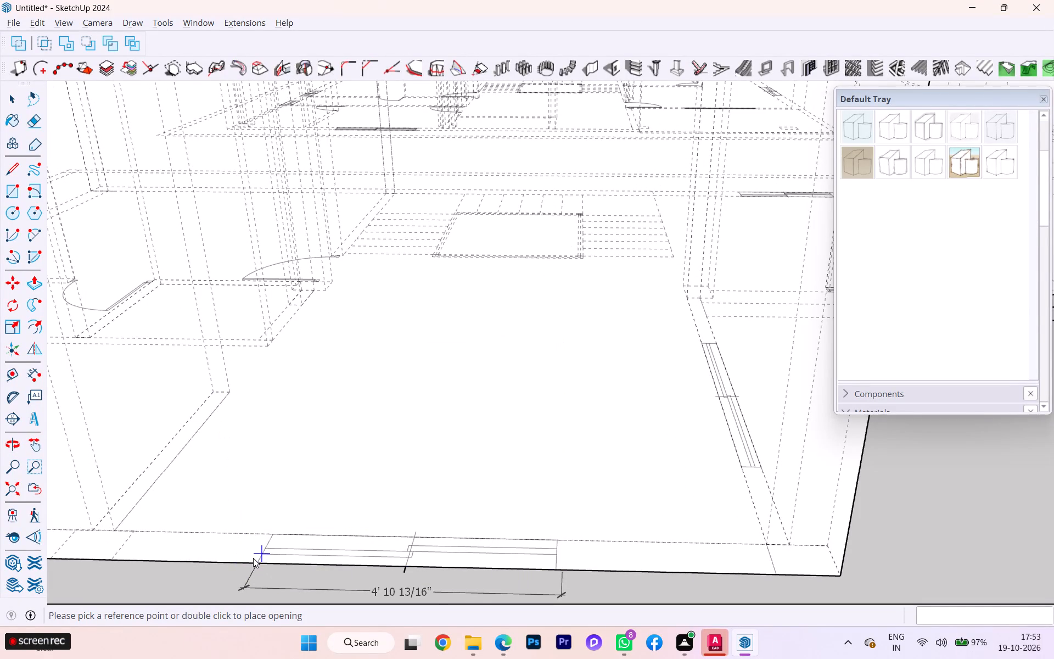
scroll(253, 557, "up", 3)
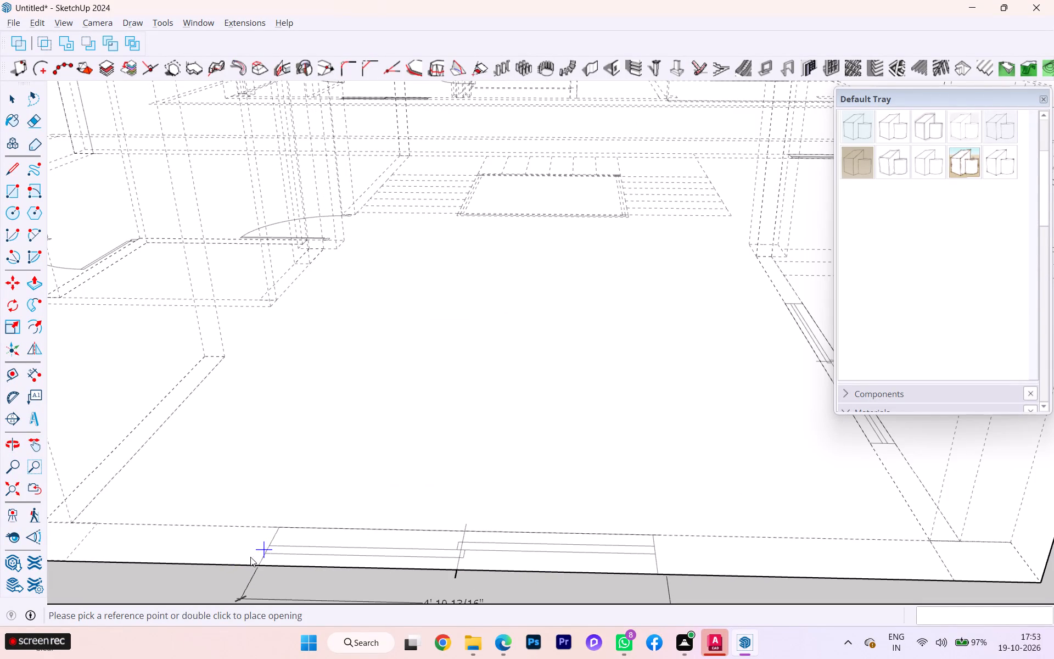
scroll(277, 534, "up", 2)
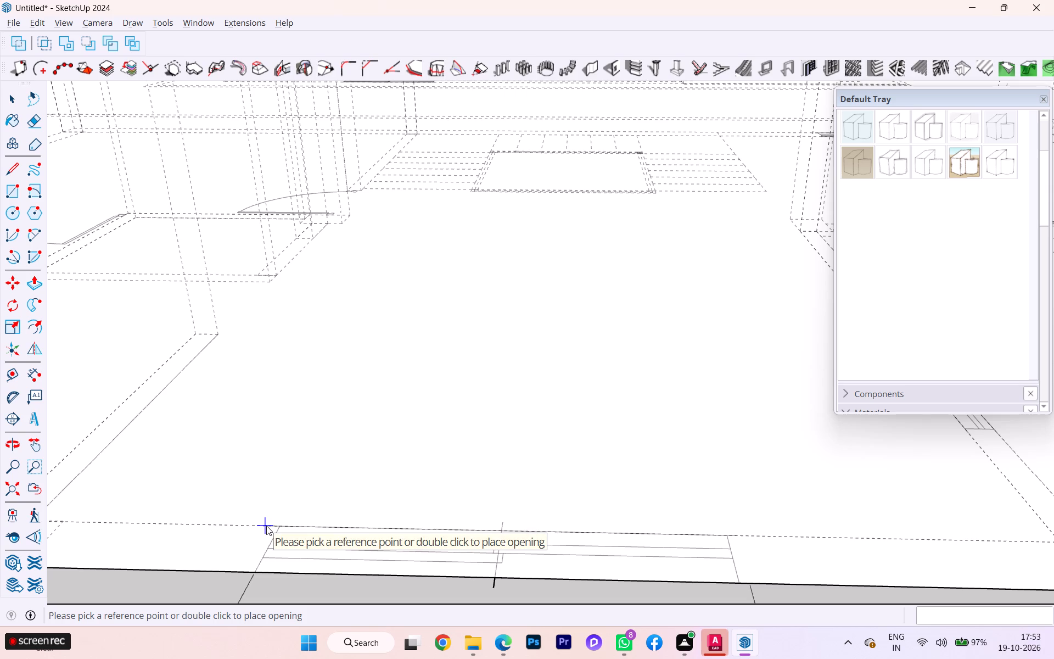
left_click(242, 571)
left_click(243, 568)
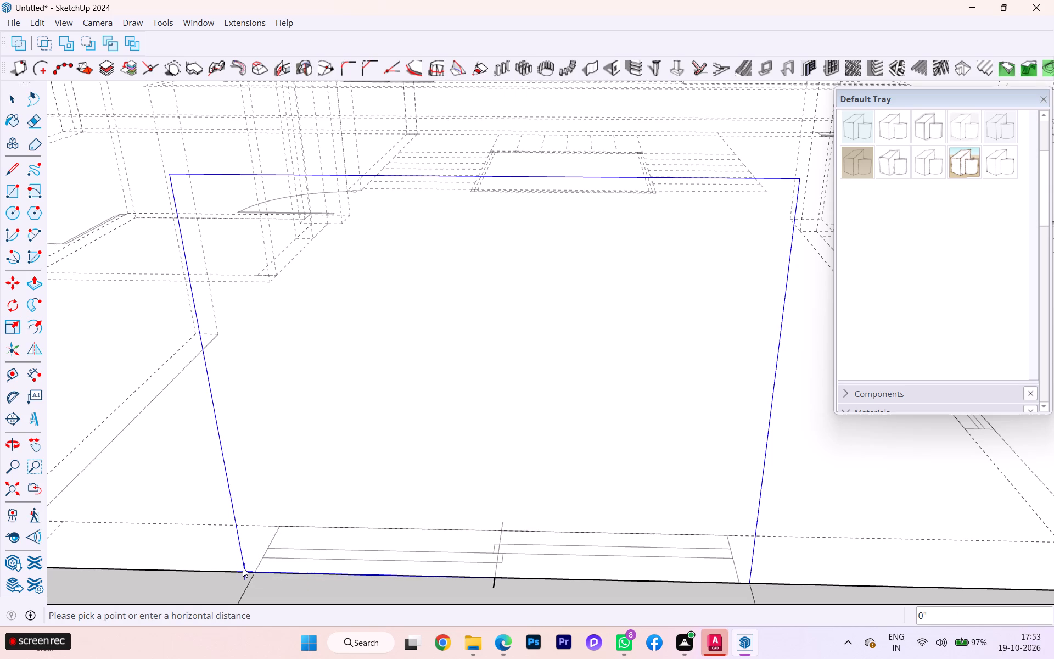
type("3'")
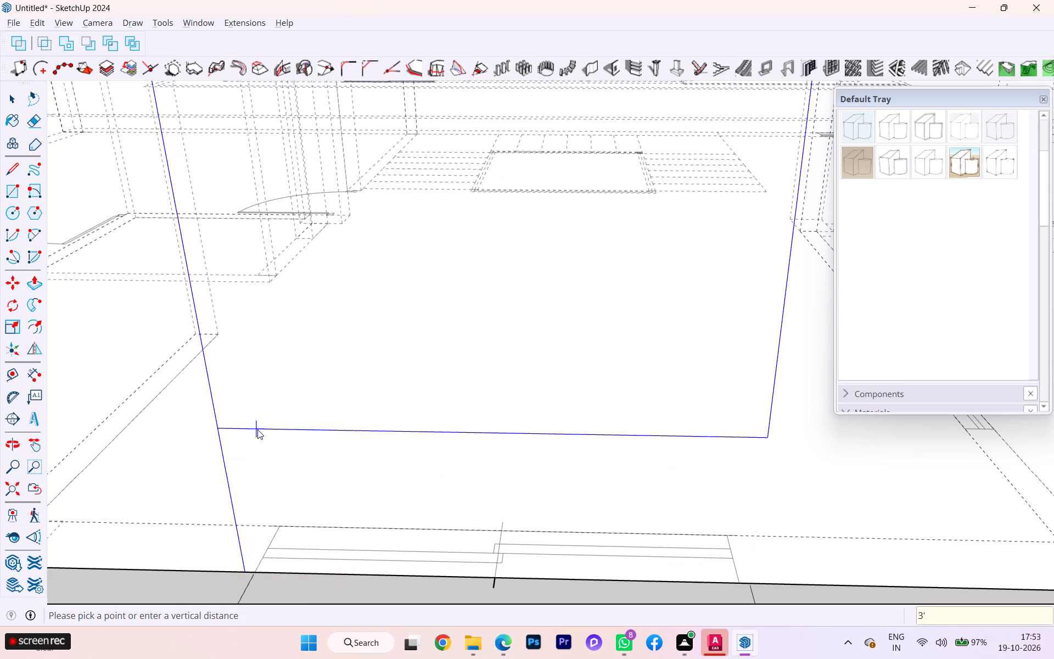
key("Return")
Cut a matching window opening above the neighbouring 5' marking on the same side wall, with its sill 3' above the base.
scroll(355, 410, "down", 2)
scroll(366, 410, "up", 1)
scroll(374, 411, "down", 1)
scroll(374, 412, "up", 1)
scroll(385, 414, "down", 9)
scroll(401, 420, "up", 2)
scroll(401, 420, "down", 2)
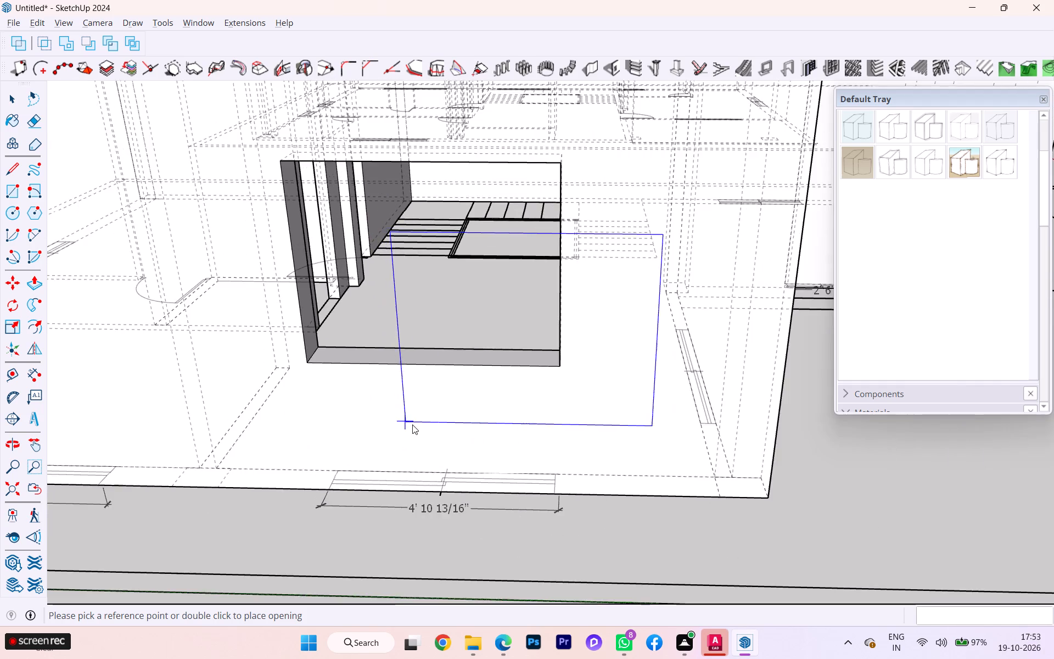
scroll(412, 425, "down", 2)
scroll(414, 428, "up", 1)
scroll(415, 428, "down", 1)
scroll(384, 476, "down", 2)
middle_click_drag(199, 497, 282, 498)
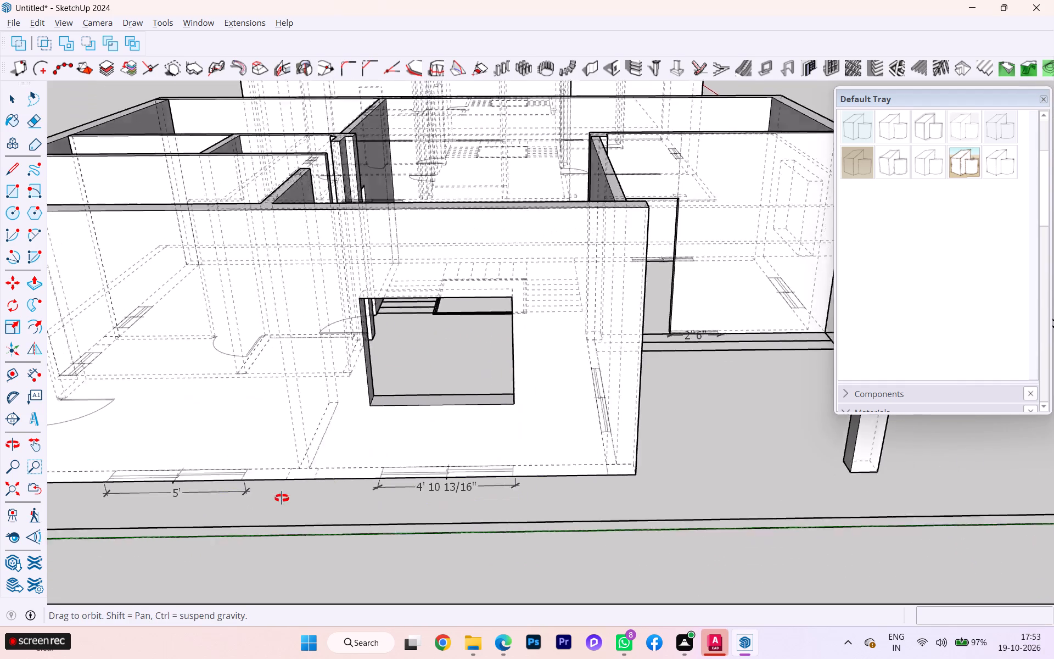
middle_click_drag(282, 498, 298, 498)
scroll(199, 543, "up", 1)
scroll(196, 544, "down", 1)
scroll(187, 544, "up", 5)
scroll(181, 537, "down", 2)
scroll(181, 537, "up", 1)
scroll(181, 537, "down", 3)
scroll(181, 537, "up", 5)
scroll(181, 537, "down", 1)
scroll(175, 541, "up", 2)
scroll(175, 542, "down", 1)
scroll(175, 542, "up", 2)
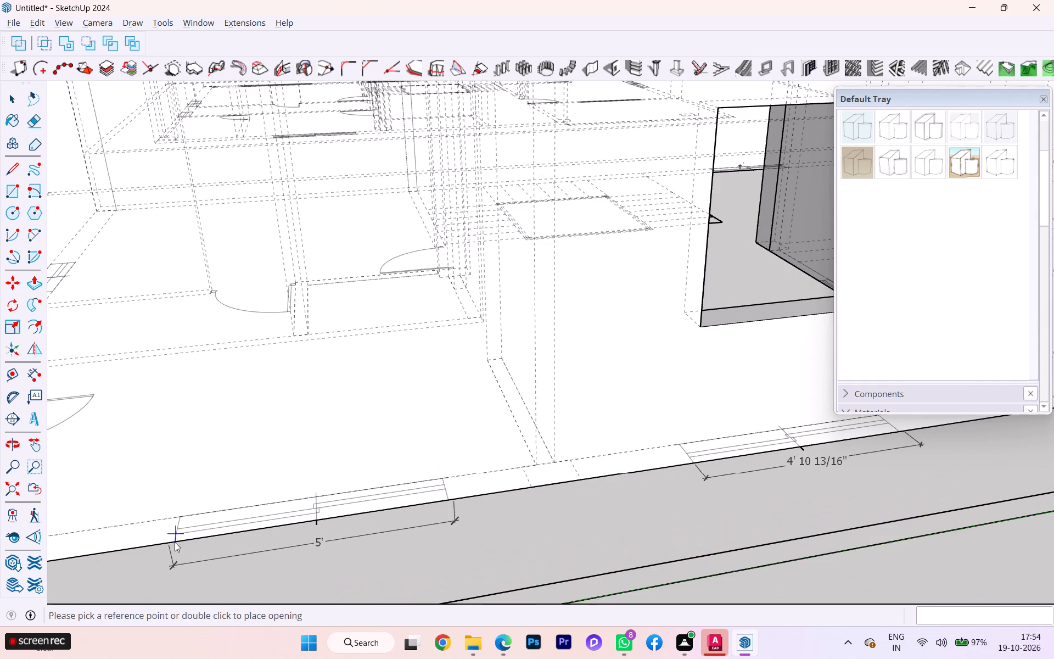
left_click(170, 545)
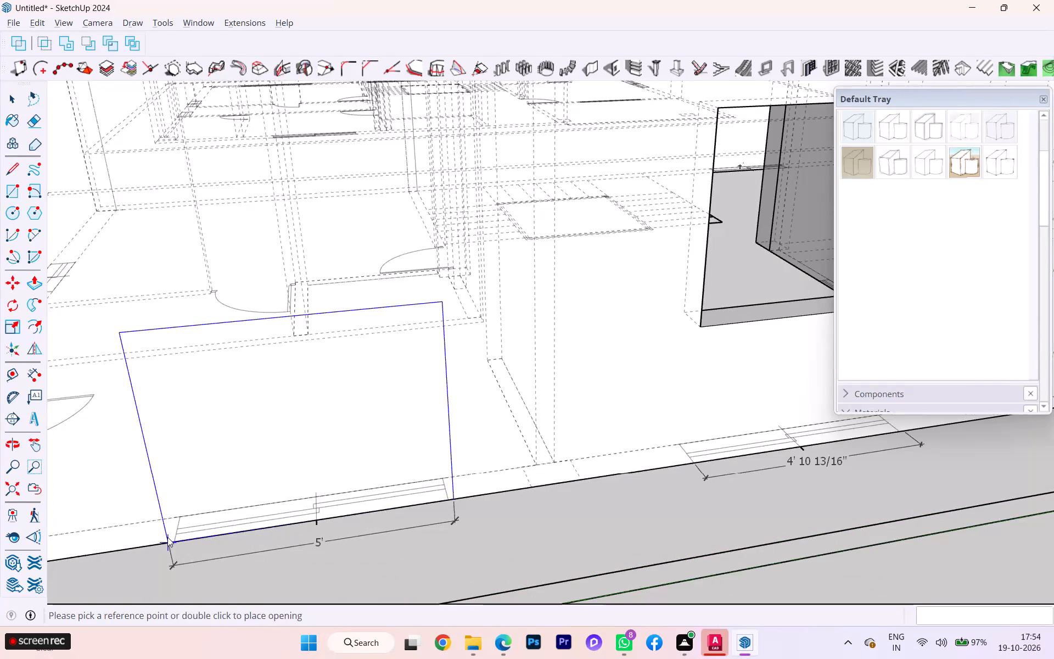
left_click(171, 541)
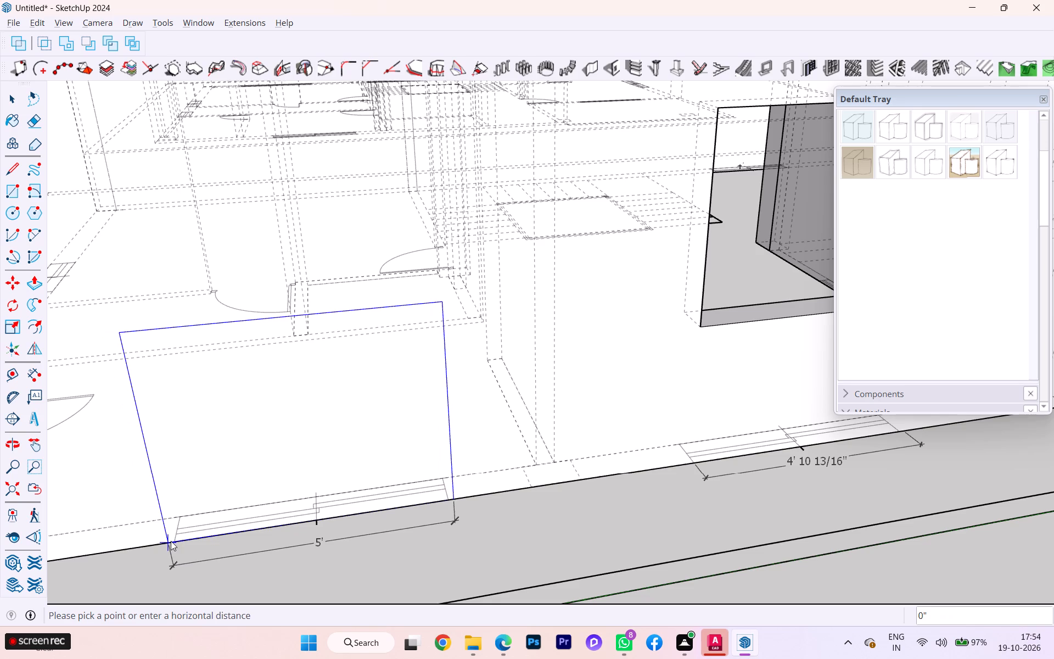
type("3'")
key("Return")
Cut a 5' by 4' window opening above the middle marking on the roofed building's staircase-side long wall, with its sill 3' above the base.
scroll(265, 378, "down", 2)
scroll(270, 380, "up", 1)
scroll(276, 382, "down", 9)
scroll(288, 383, "up", 2)
scroll(290, 383, "down", 1)
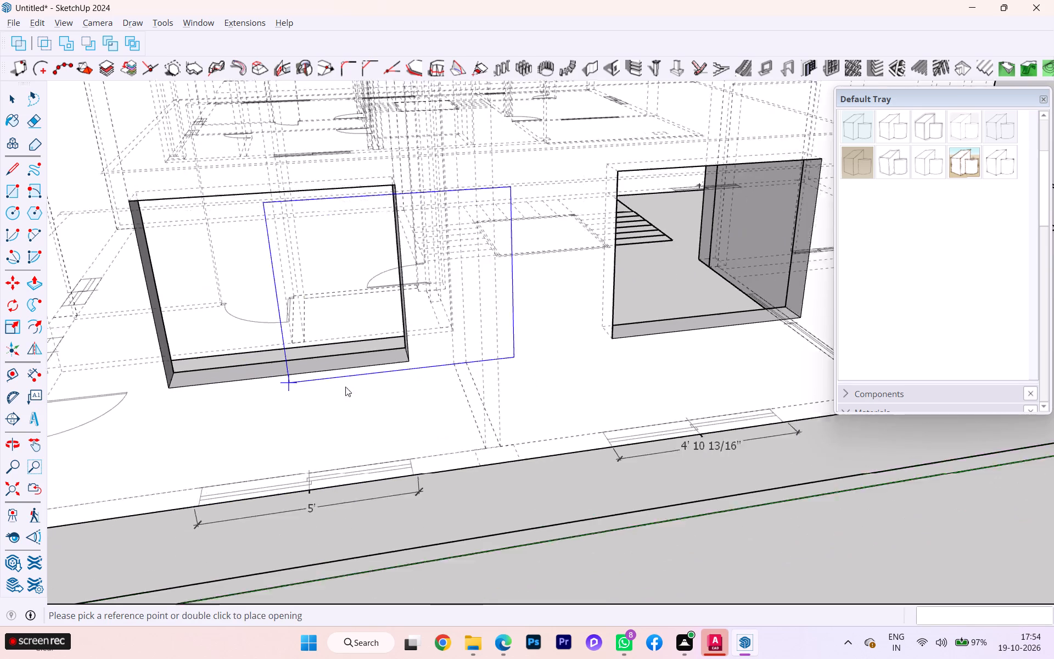
scroll(385, 390, "down", 5)
scroll(525, 390, "up", 1)
scroll(519, 395, "down", 1)
middle_click_drag(265, 473, 459, 429)
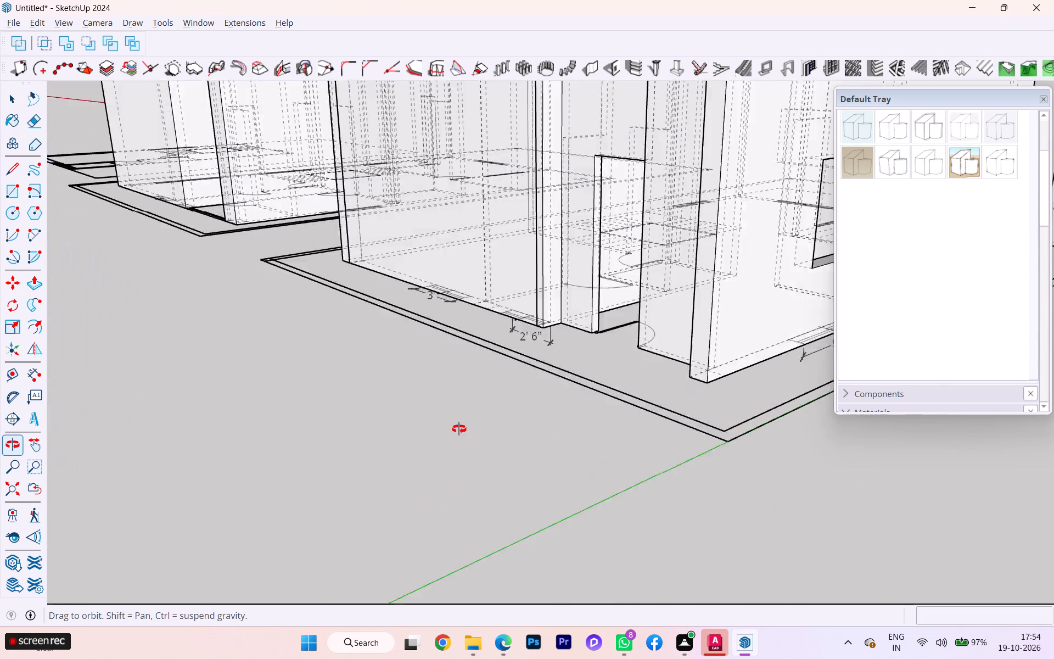
middle_click_drag(459, 429, 481, 498)
scroll(291, 453, "down", 3)
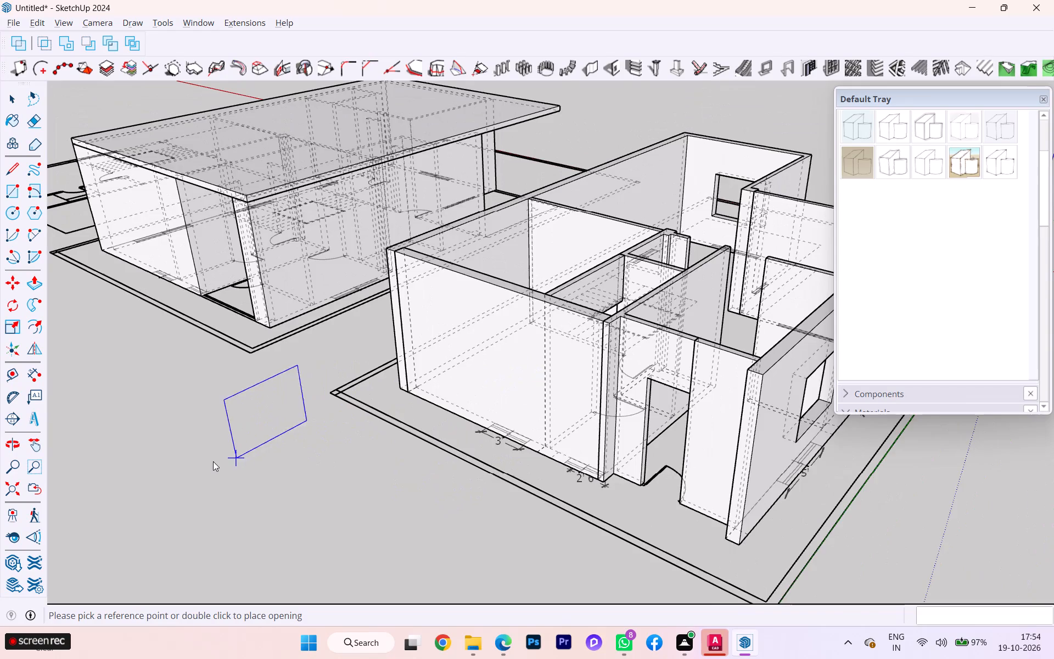
scroll(213, 461, "down", 2)
middle_click_drag(254, 489, 494, 485)
scroll(152, 468, "down", 2)
middle_click_drag(160, 468, 186, 471)
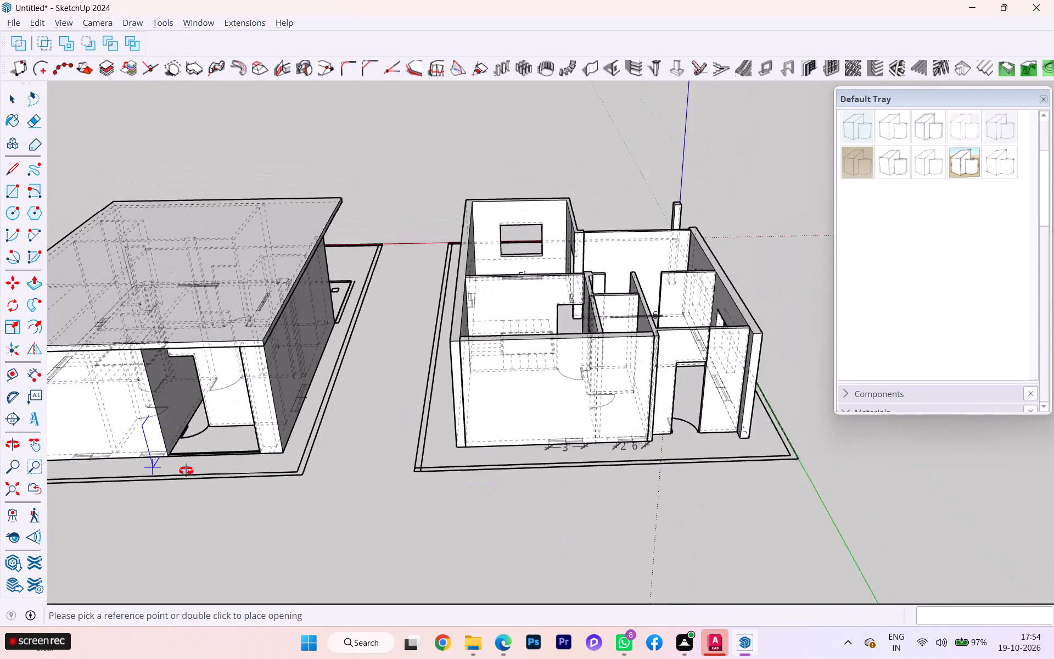
middle_click_drag(186, 471, 329, 452)
scroll(395, 426, "down", 4)
scroll(263, 511, "up", 4)
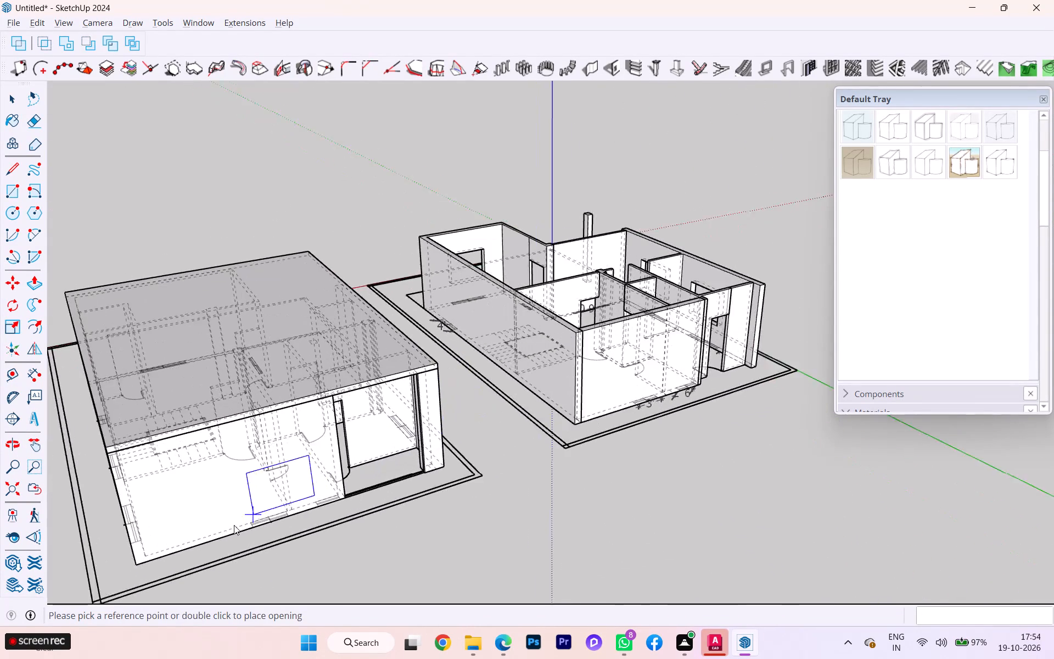
scroll(234, 525, "up", 8)
scroll(318, 497, "down", 1)
scroll(319, 496, "up", 1)
scroll(327, 488, "down", 8)
middle_click_drag(213, 498, 354, 484)
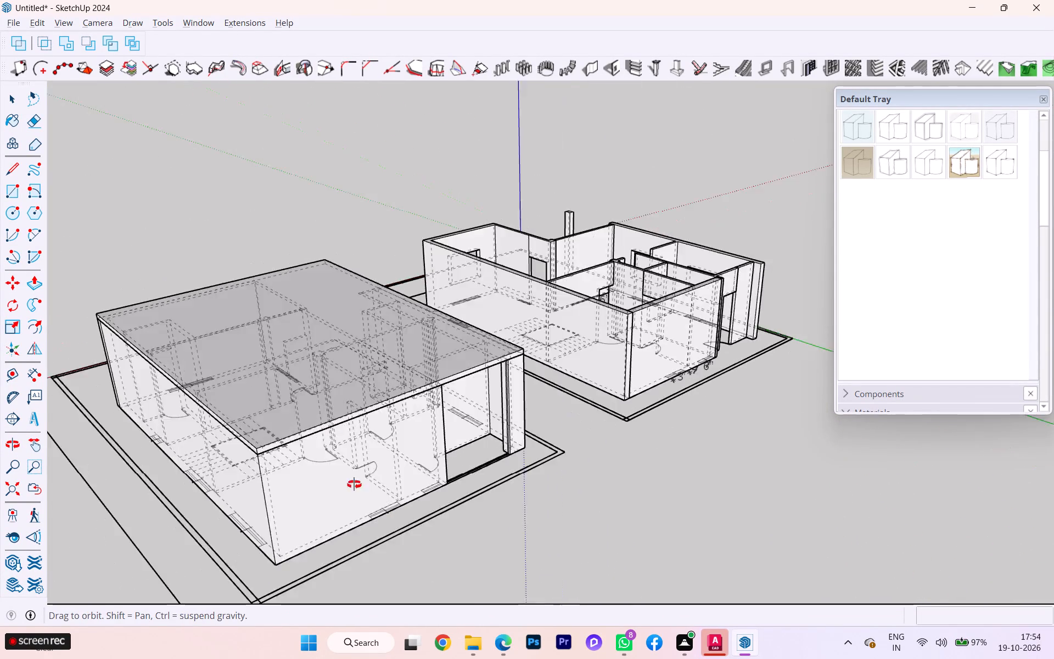
middle_click_drag(354, 484, 401, 485)
scroll(313, 554, "down", 4)
scroll(313, 554, "up", 5)
scroll(313, 554, "down", 1)
scroll(313, 554, "up", 4)
middle_click_drag(395, 567, 478, 548)
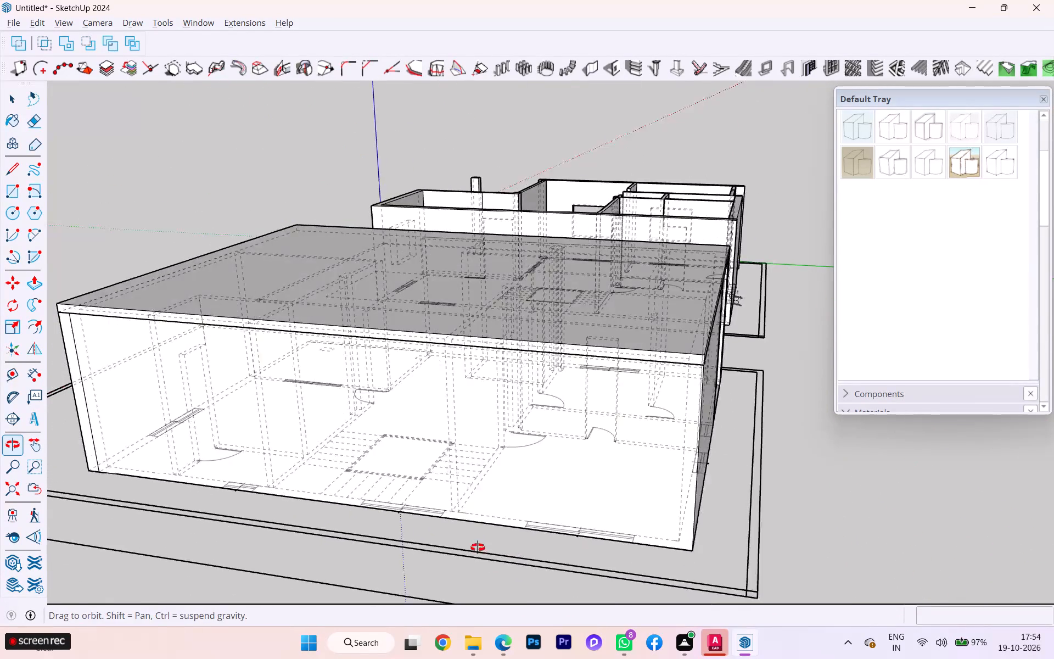
middle_click_drag(478, 548, 482, 548)
scroll(523, 543, "up", 2)
scroll(534, 542, "down", 4)
scroll(541, 542, "up", 3)
scroll(554, 537, "down", 1)
scroll(554, 537, "up", 2)
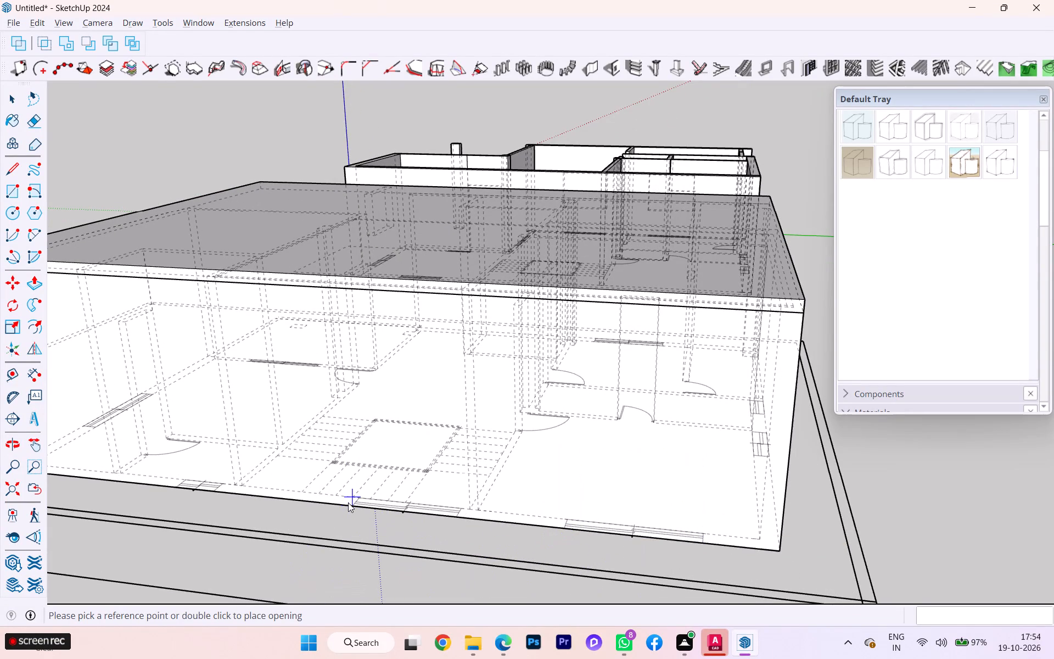
middle_click_drag(348, 502, 427, 512)
scroll(434, 523, "up", 3)
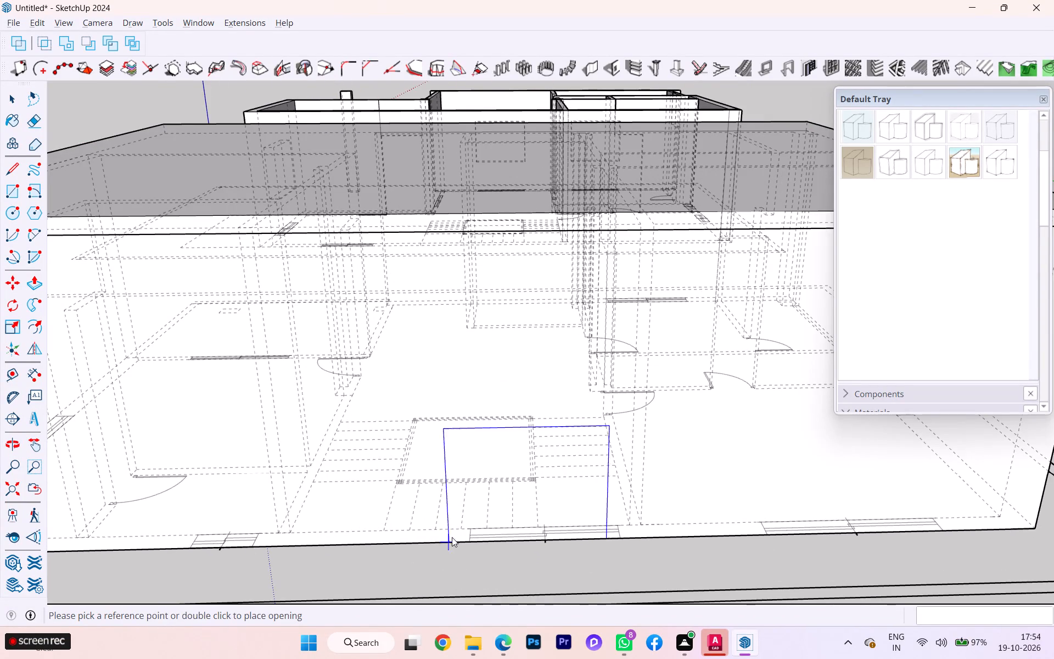
scroll(466, 541, "up", 3)
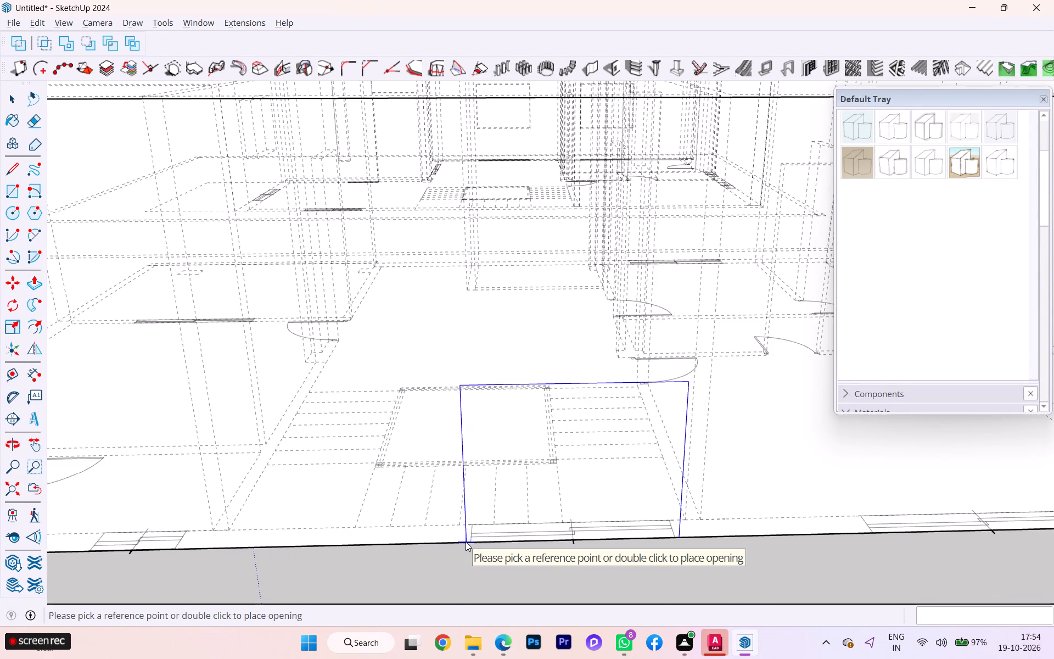
left_click(466, 541)
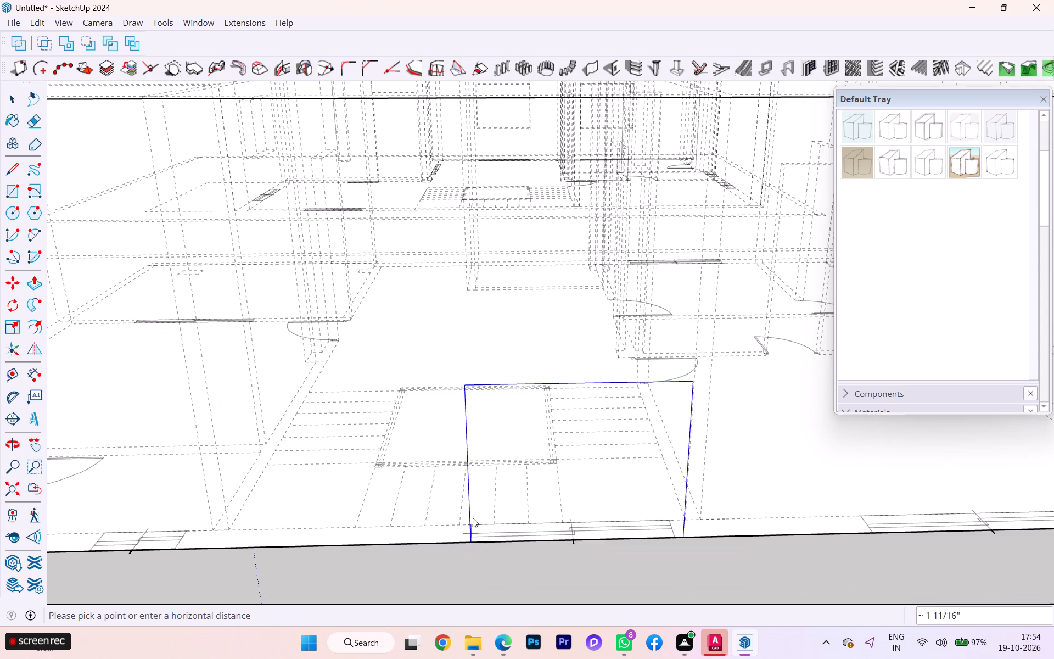
left_click(465, 541)
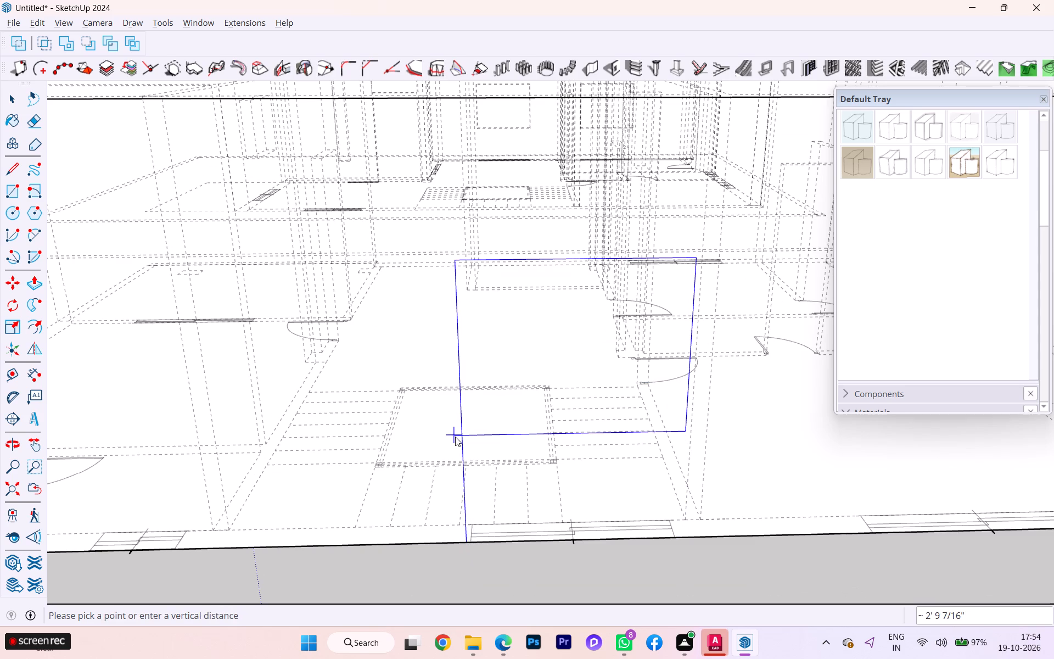
type("3'")
key("Return")
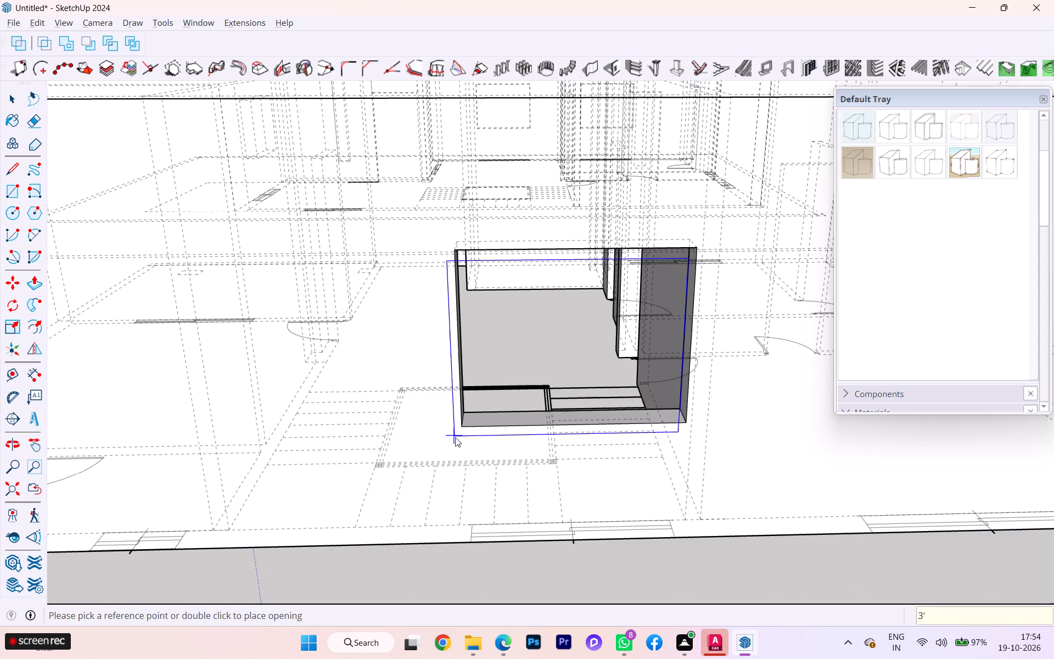
Cut a matching window opening above the marking on the roofed building's end wall beside the porch, with a 3' sill height.
scroll(471, 430, "down", 6)
scroll(469, 436, "up", 2)
scroll(506, 430, "down", 2)
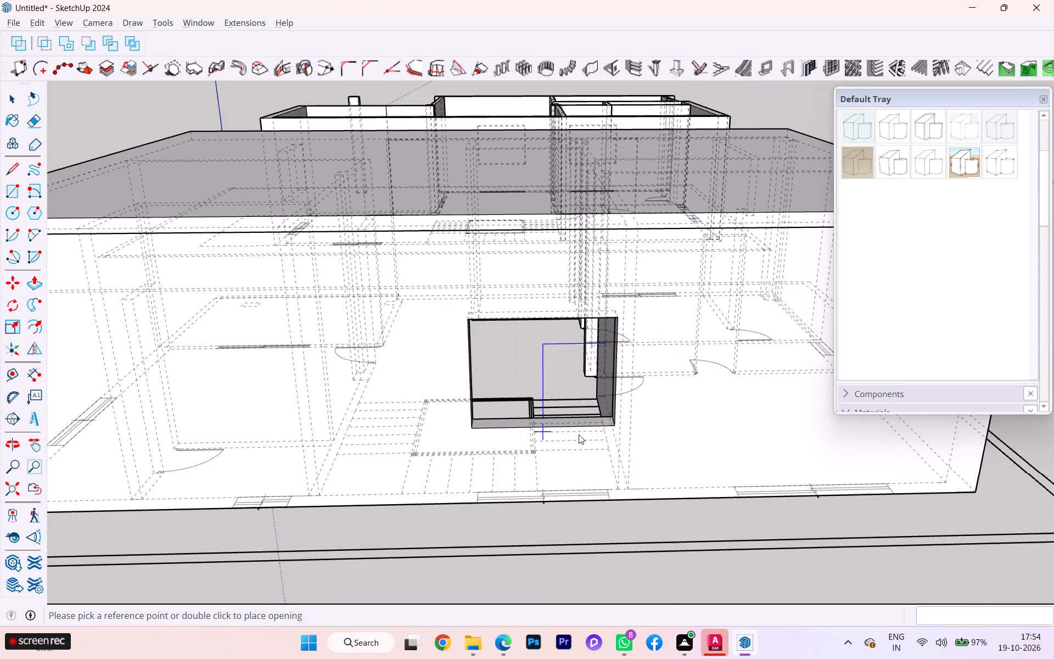
scroll(581, 433, "down", 3)
scroll(262, 504, "down", 1)
middle_click_drag(256, 509, 571, 474)
scroll(543, 501, "up", 3)
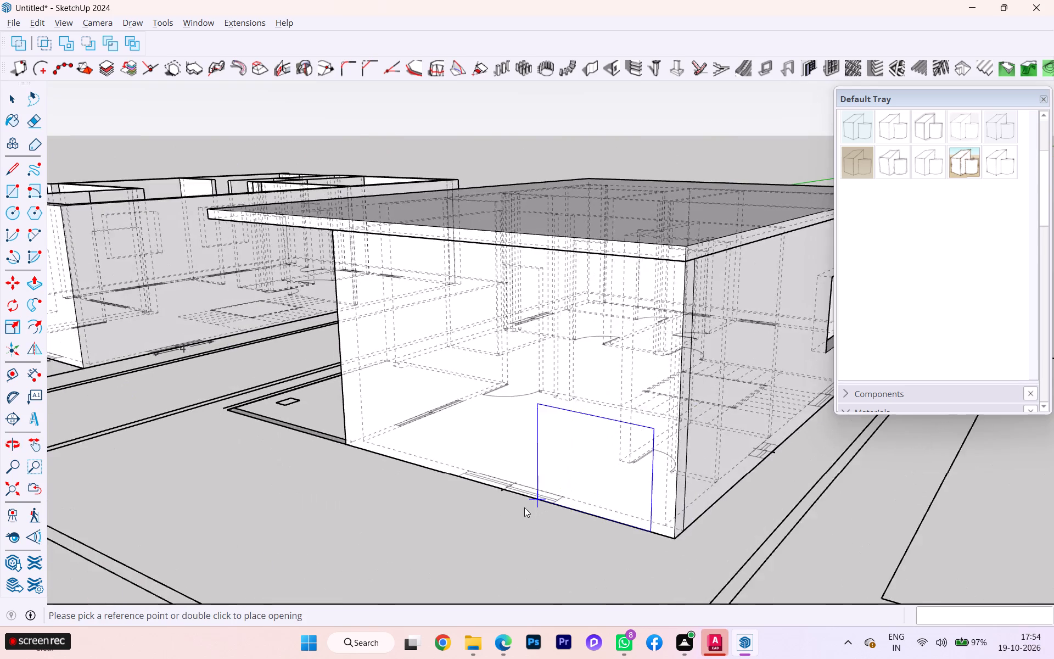
scroll(524, 507, "up", 1)
scroll(495, 513, "down", 1)
middle_click_drag(495, 513, 551, 577)
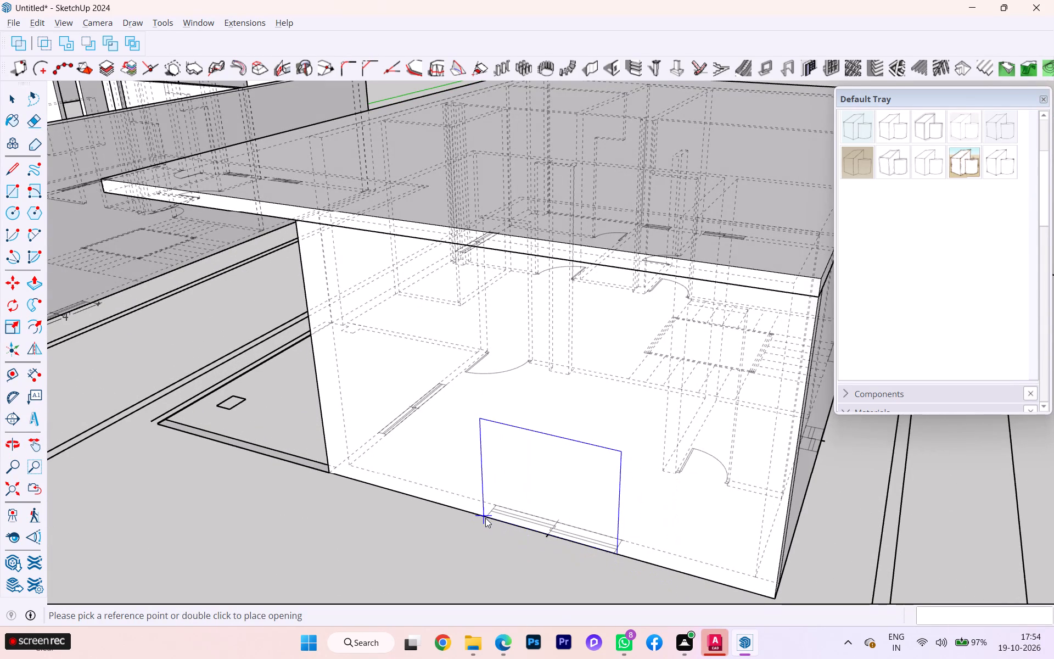
middle_click_drag(472, 516, 521, 529)
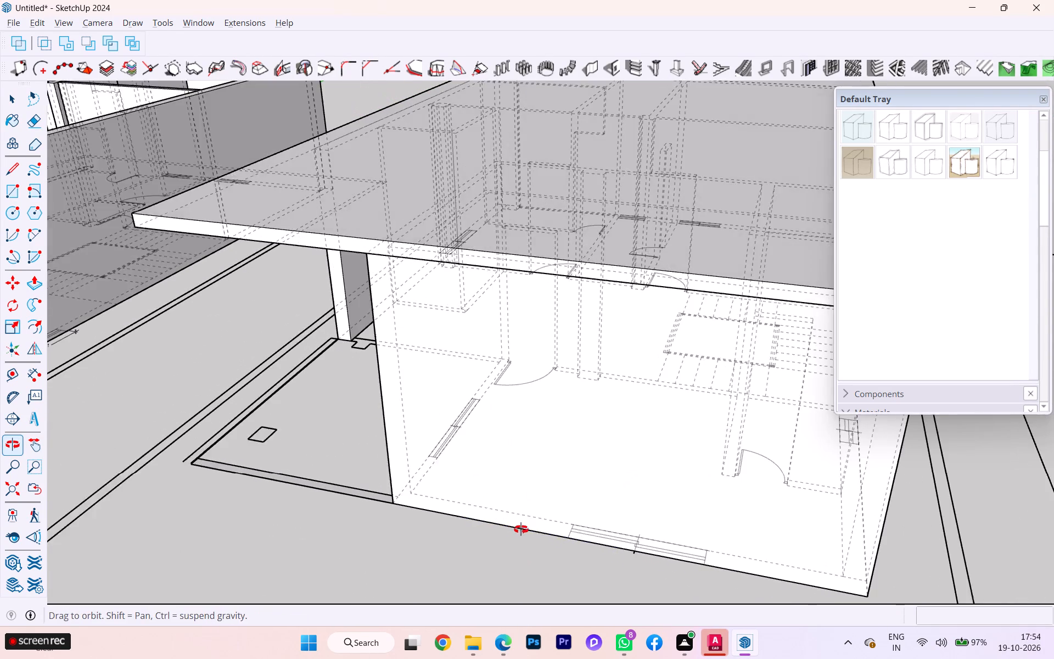
middle_click_drag(521, 529, 523, 530)
left_click(578, 539)
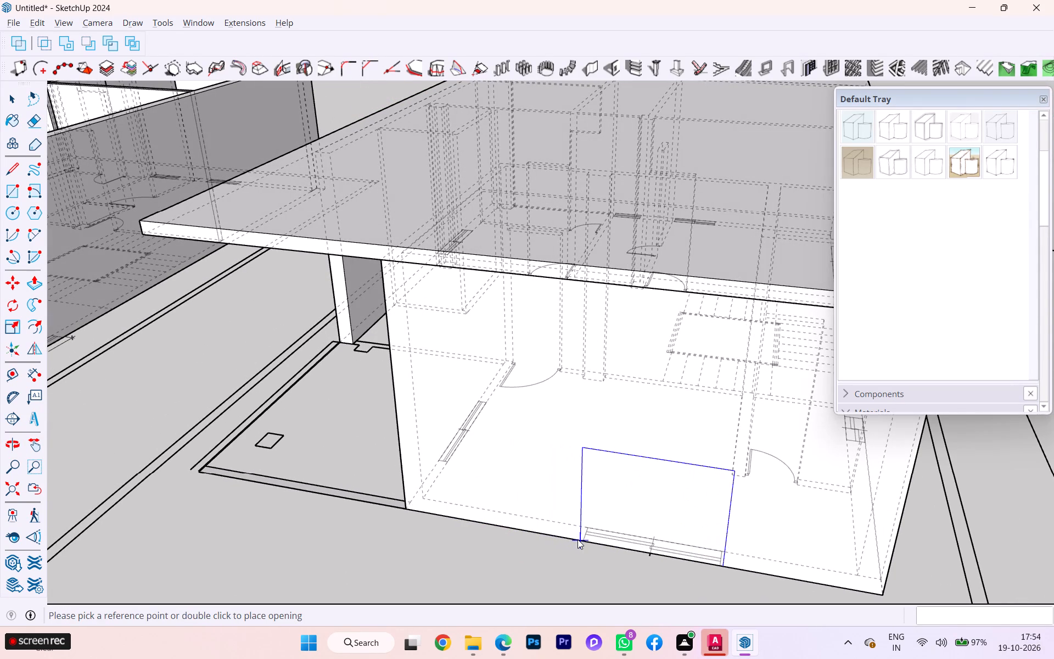
left_click(577, 542)
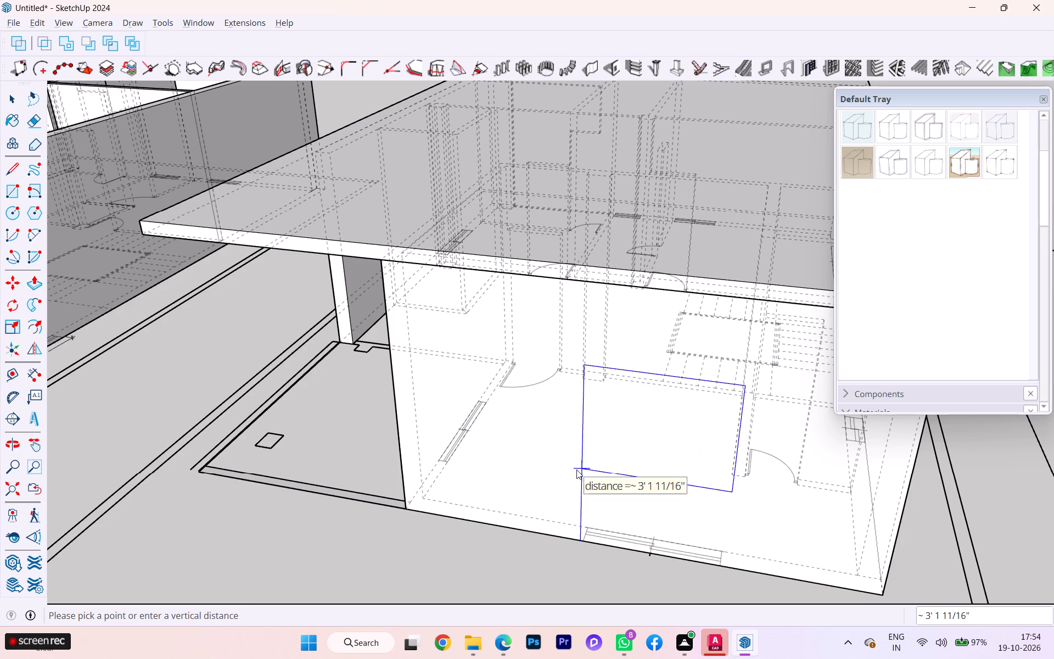
type("3'")
key("Return")
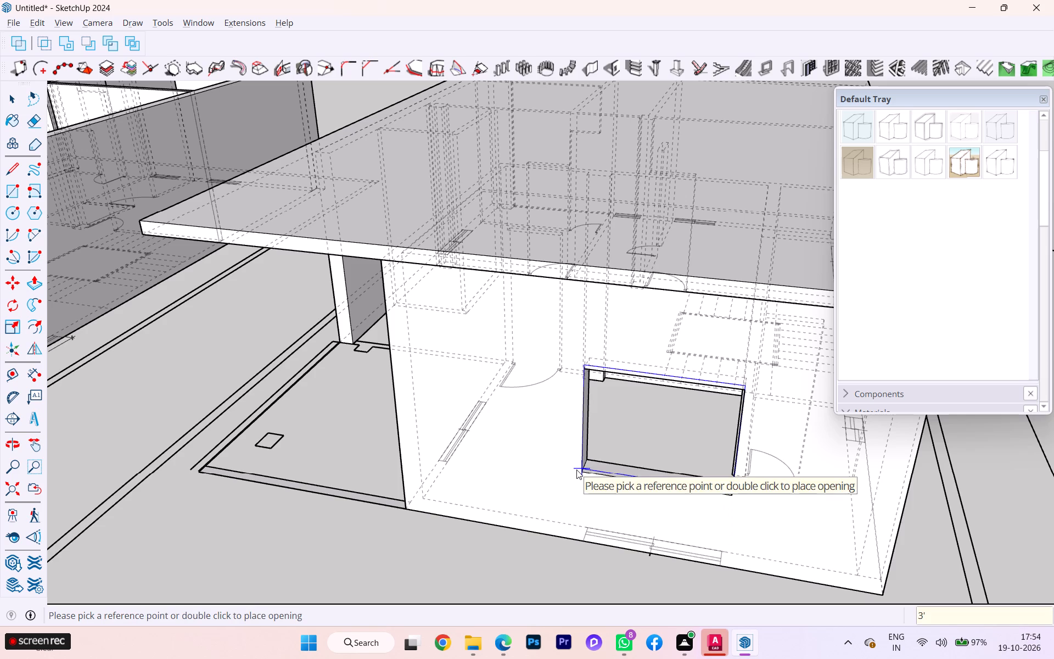
Restart Create Wall Opening at 5' by 4' and cut an opening with a 3' sill above the wide marking on the long wall opposite the staircase.
scroll(221, 564, "down", 3)
middle_click_drag(216, 568, 546, 566)
scroll(587, 467, "up", 1)
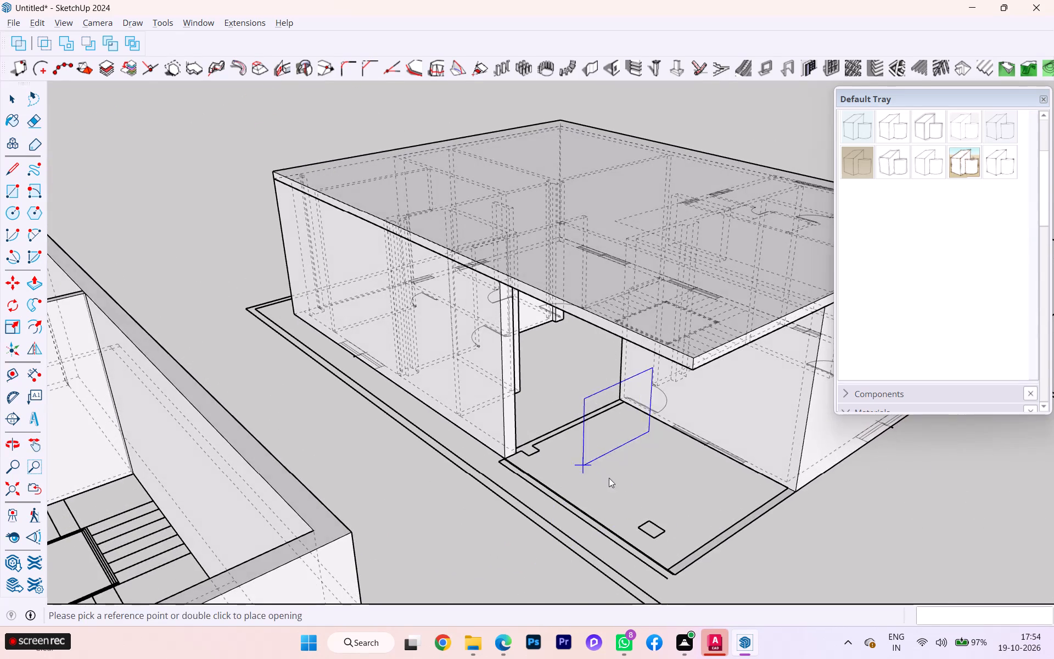
scroll(609, 478, "up", 5)
scroll(668, 488, "down", 2)
scroll(674, 487, "up", 3)
scroll(718, 445, "up", 1)
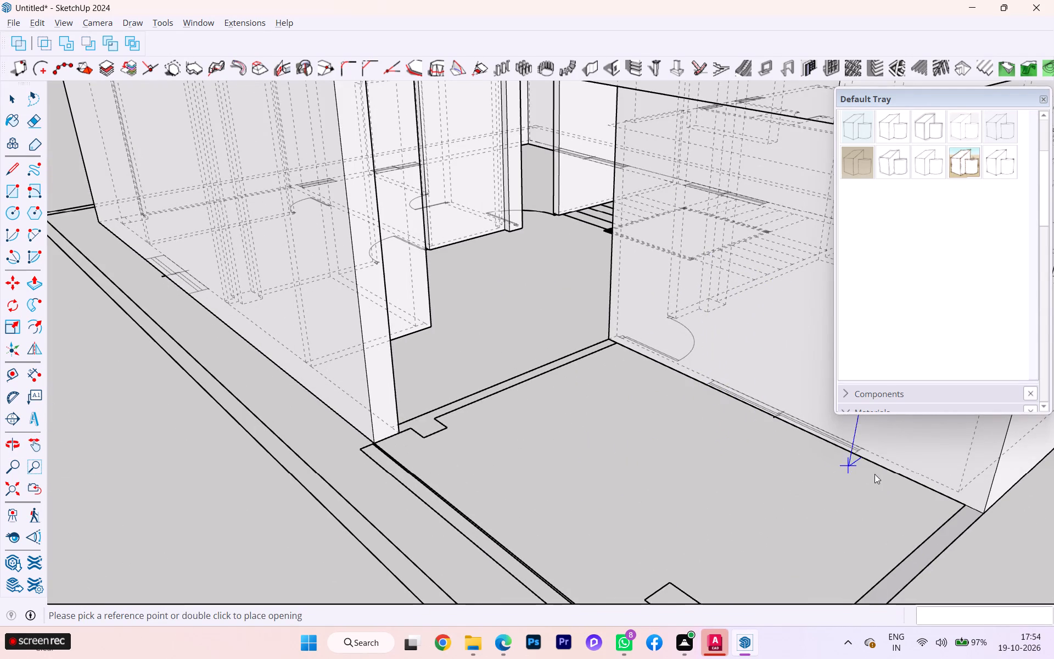
scroll(367, 545, "down", 1)
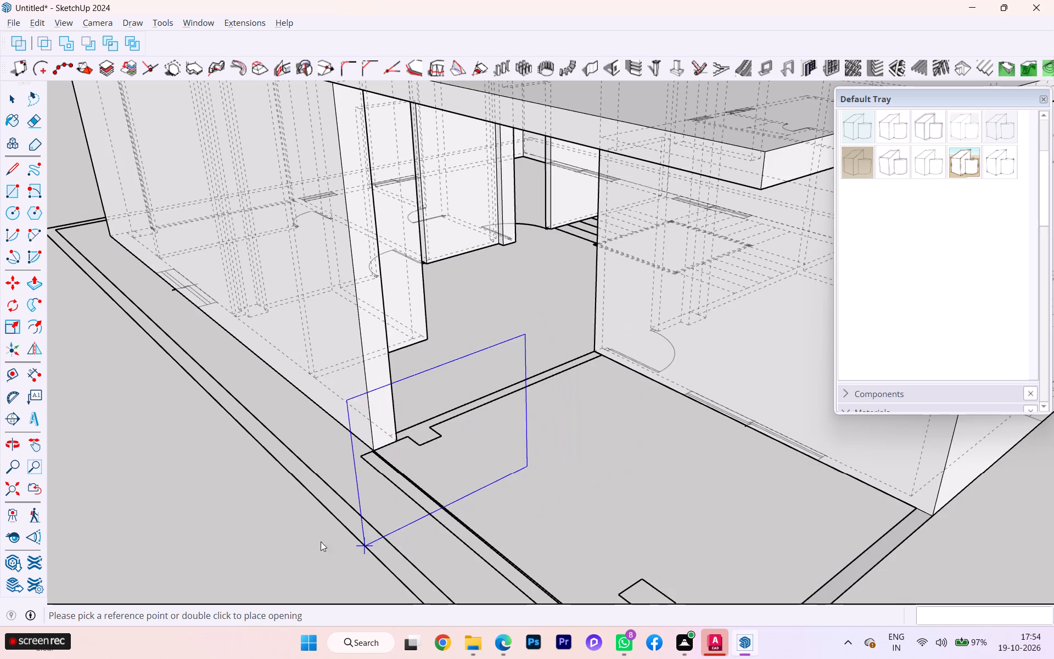
scroll(288, 517, "down", 1)
middle_click_drag(313, 539, 492, 587)
scroll(444, 512, "up", 3)
scroll(443, 510, "down", 1)
scroll(442, 509, "up", 1)
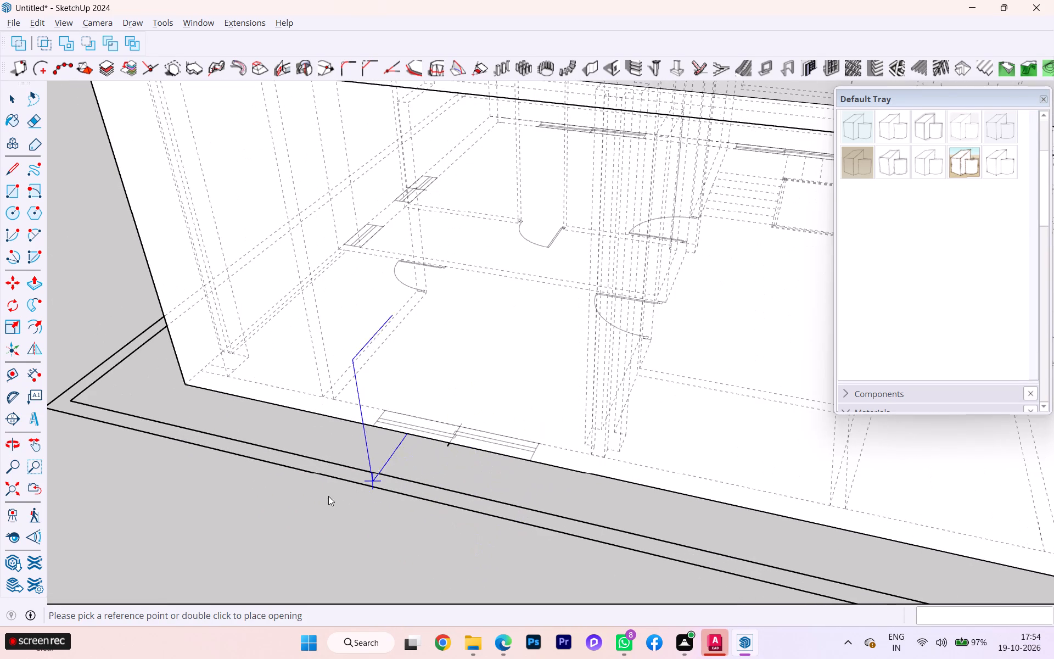
left_click(619, 66)
left_click(633, 394)
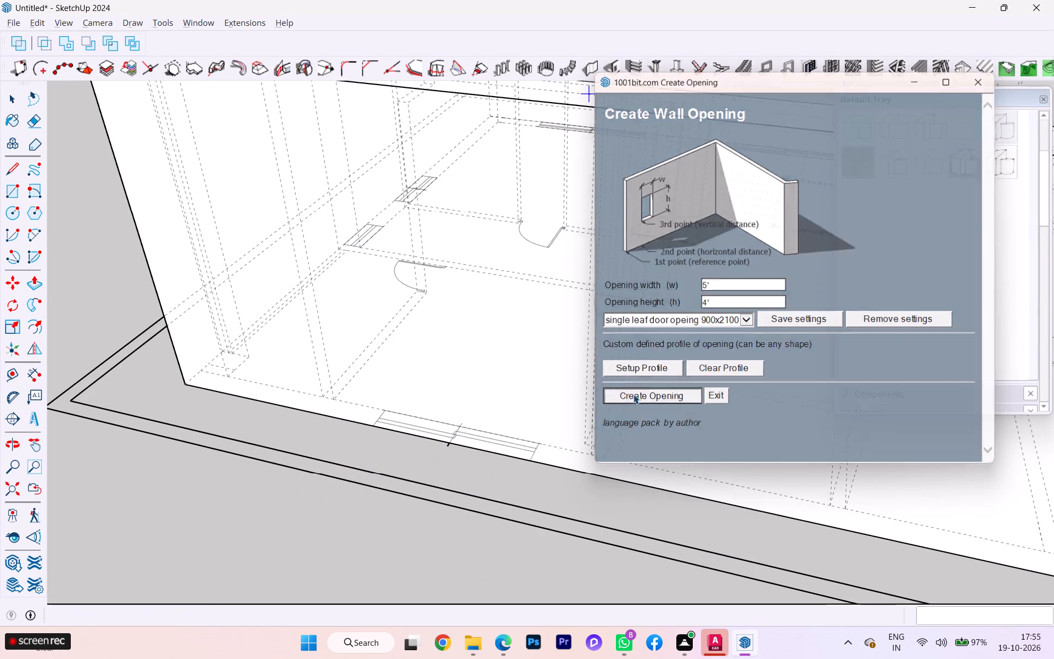
left_click(612, 62)
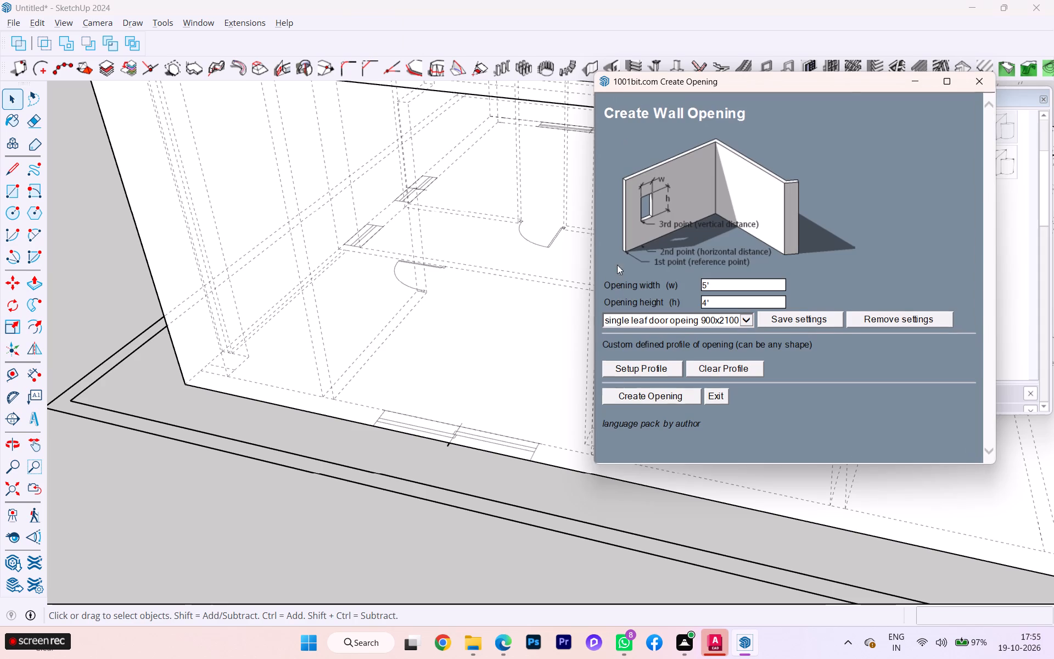
left_click(625, 394)
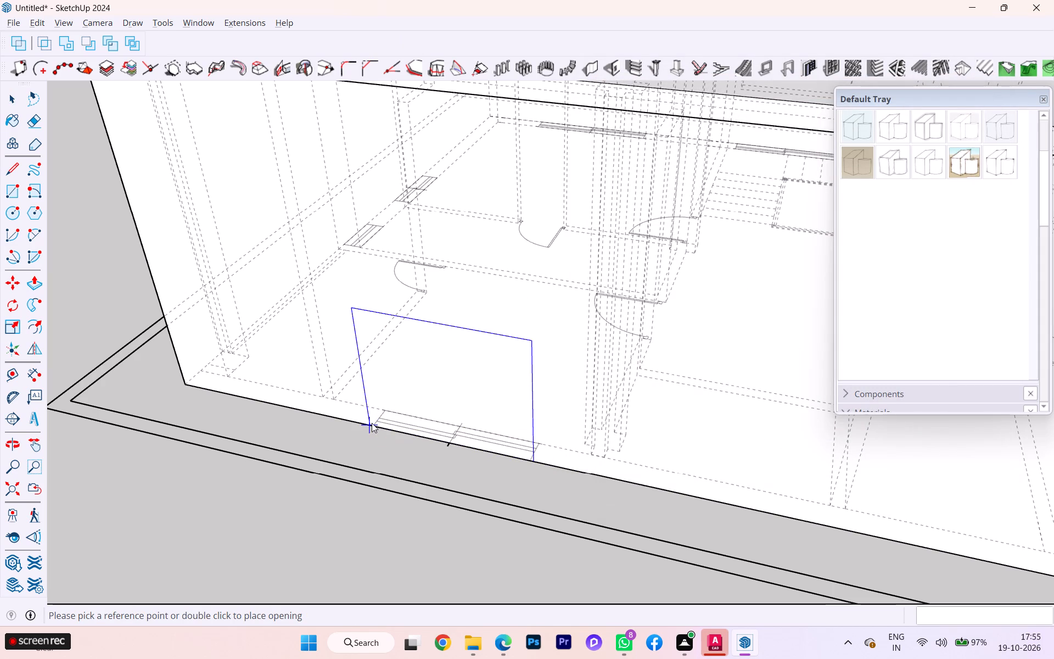
left_click(372, 423)
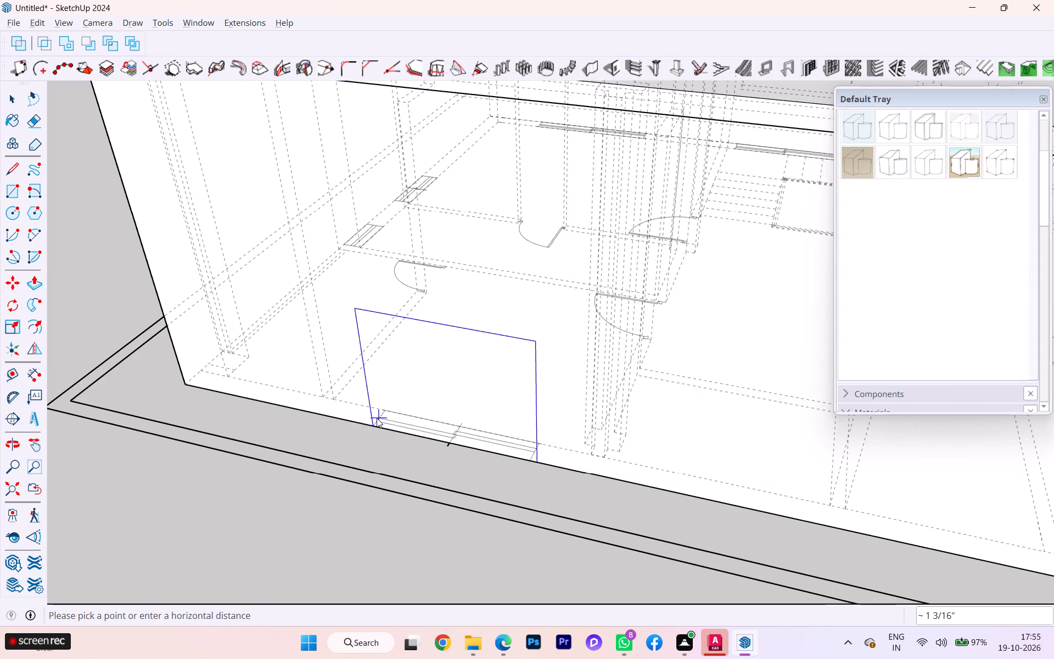
left_click(369, 420)
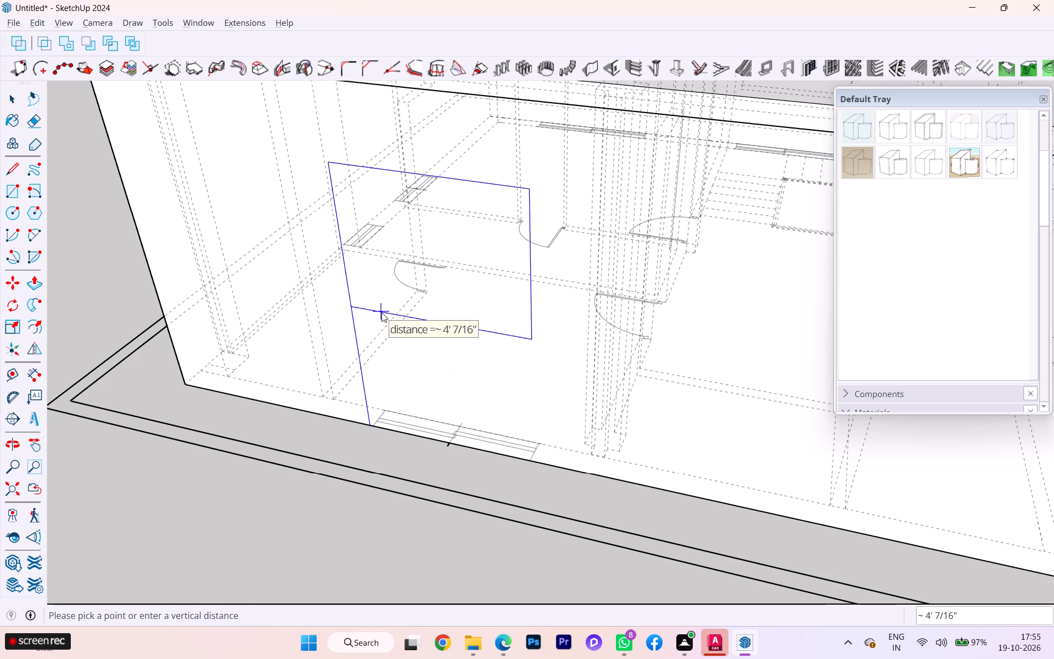
type("3'")
key("Return")
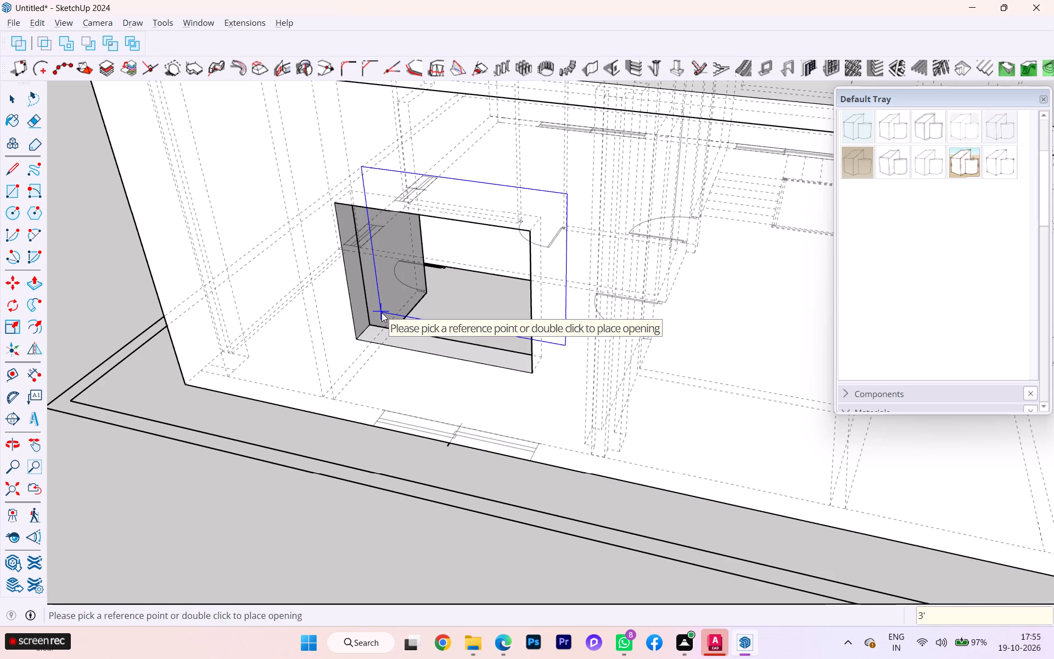
Examine the roofed building's outer walls on all sides for window markings that still need openings.
scroll(382, 312, "down", 1)
scroll(382, 312, "up", 3)
scroll(382, 312, "down", 3)
scroll(239, 364, "down", 1)
scroll(241, 367, "up", 4)
scroll(245, 372, "down", 2)
scroll(429, 406, "down", 2)
middle_click_drag(469, 421, 277, 395)
scroll(335, 404, "down", 7)
scroll(352, 411, "up", 2)
scroll(355, 411, "down", 2)
middle_click_drag(384, 448, 305, 437)
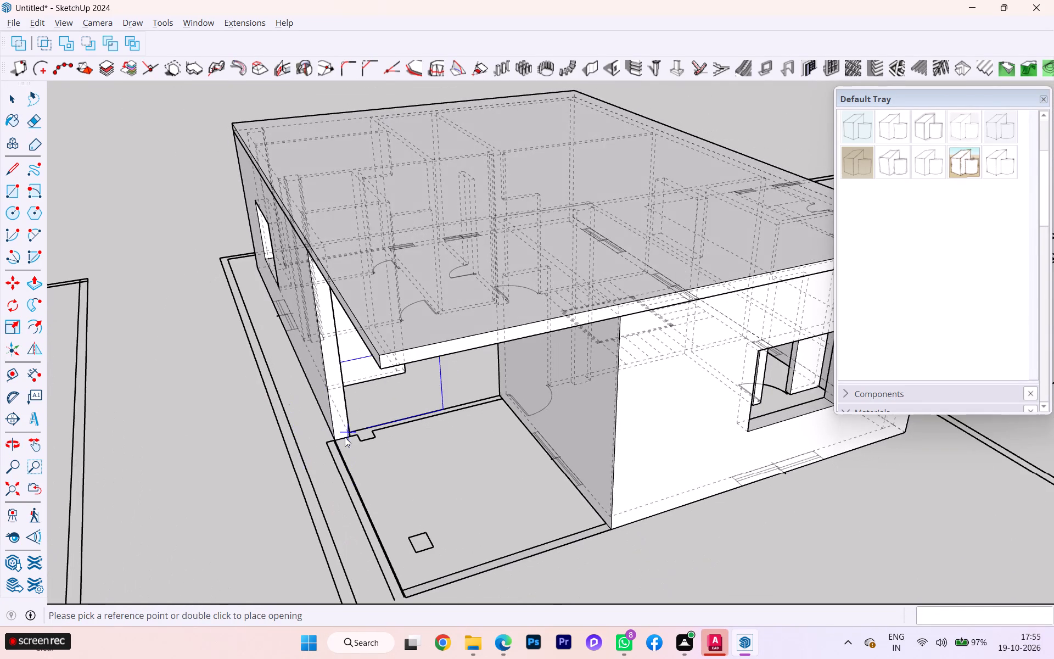
scroll(346, 437, "up", 4)
scroll(354, 458, "down", 1)
scroll(354, 460, "up", 4)
scroll(268, 432, "down", 3)
scroll(268, 432, "up", 1)
scroll(268, 432, "down", 3)
scroll(267, 431, "up", 2)
scroll(267, 431, "down", 2)
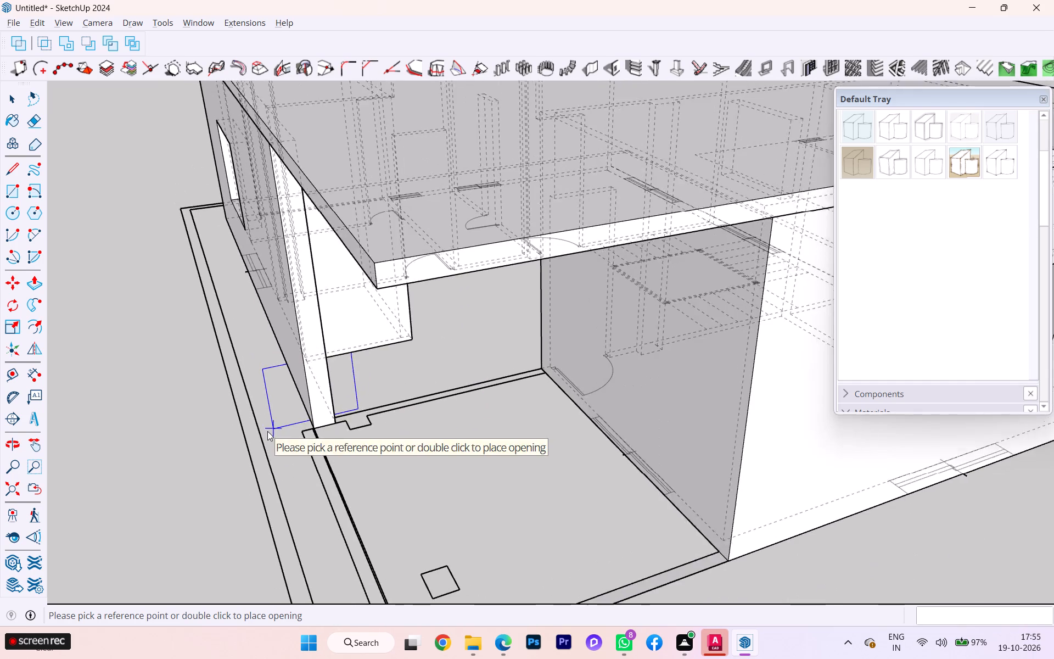
scroll(267, 431, "down", 9)
scroll(485, 410, "down", 1)
scroll(612, 440, "down", 1)
middle_click_drag(608, 441, 306, 463)
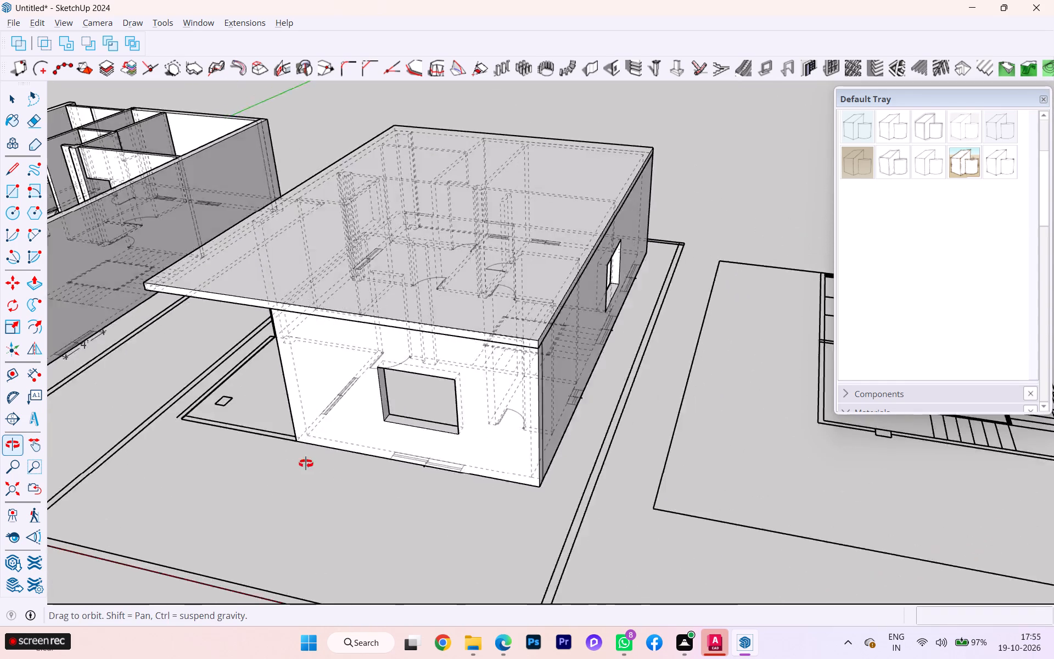
middle_click_drag(306, 463, 232, 470)
middle_click_drag(352, 435, 173, 458)
scroll(501, 392, "up", 2)
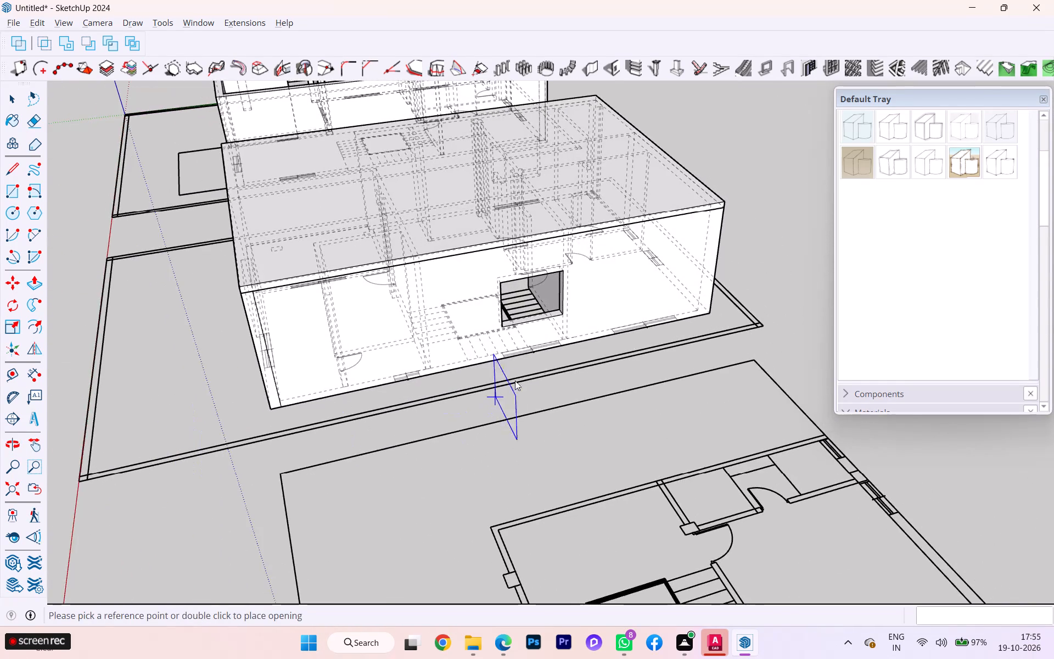
scroll(515, 381, "up", 2)
middle_click_drag(693, 314, 478, 361)
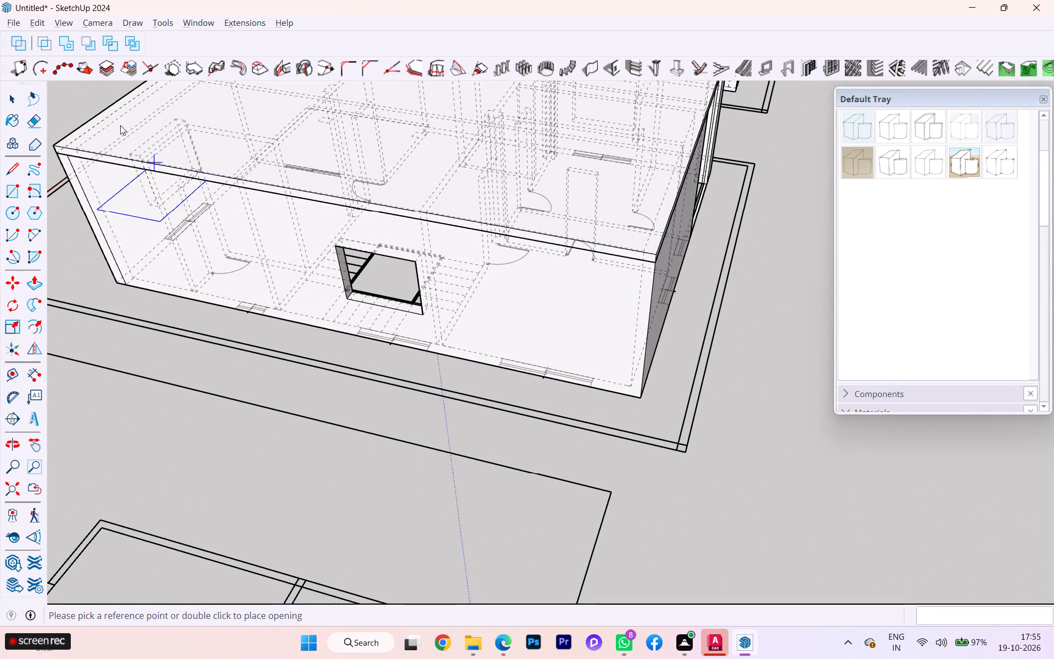
Measure the width of the window marking nearest the corner on the roofed building's staircase-side long wall.
left_click(10, 95)
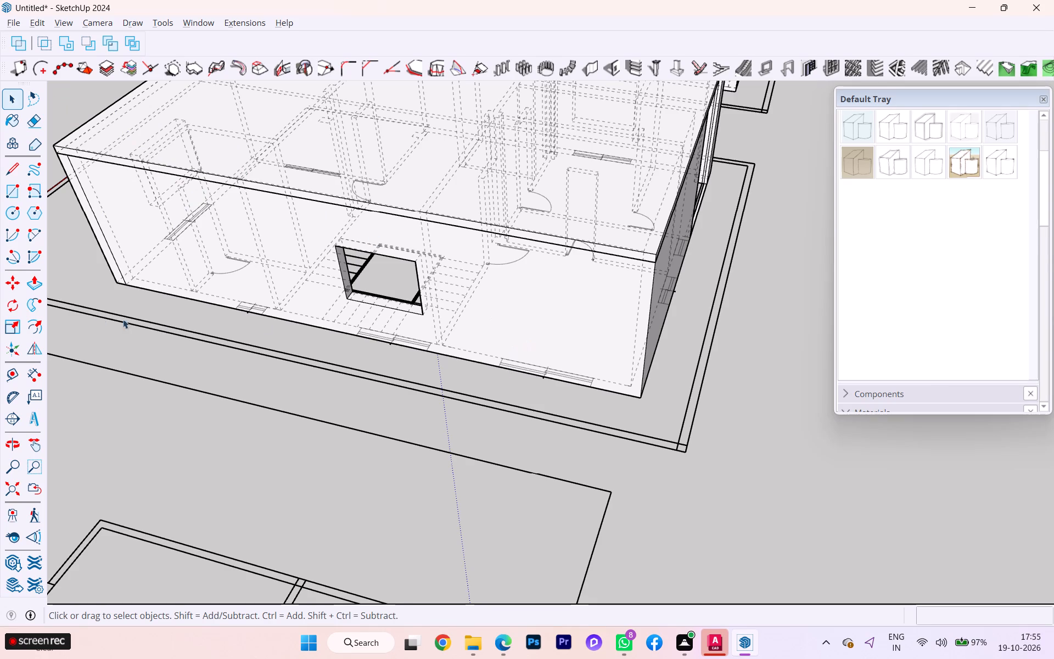
left_click(31, 374)
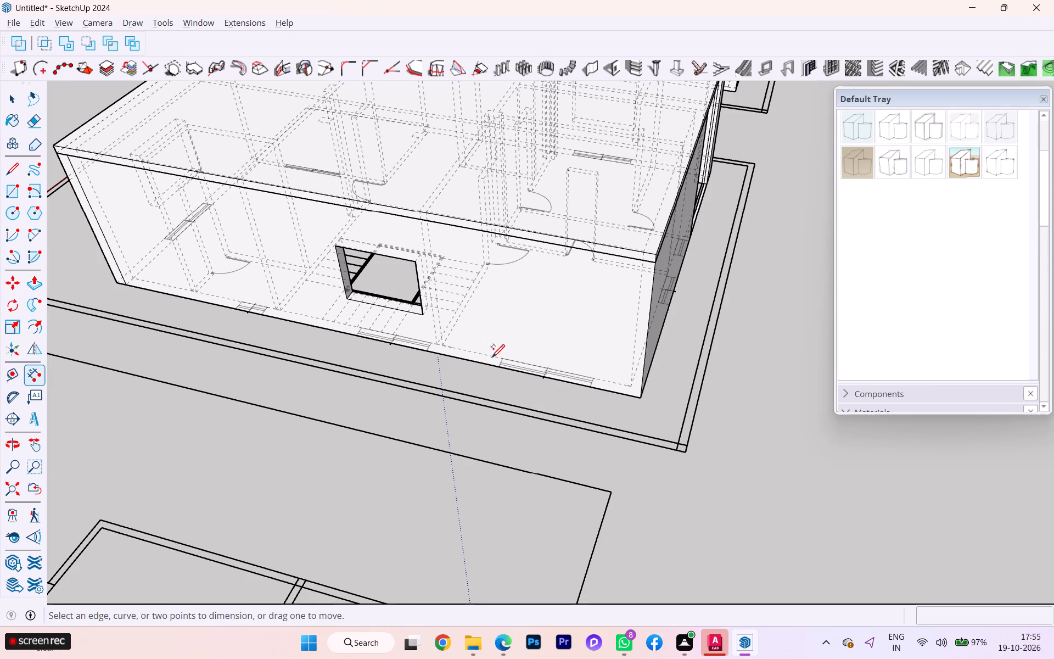
left_click(495, 366)
scroll(595, 388, "up", 1)
scroll(595, 388, "down", 1)
scroll(595, 388, "up", 5)
scroll(596, 393, "down", 3)
scroll(596, 393, "up", 1)
scroll(596, 393, "down", 5)
scroll(596, 393, "up", 1)
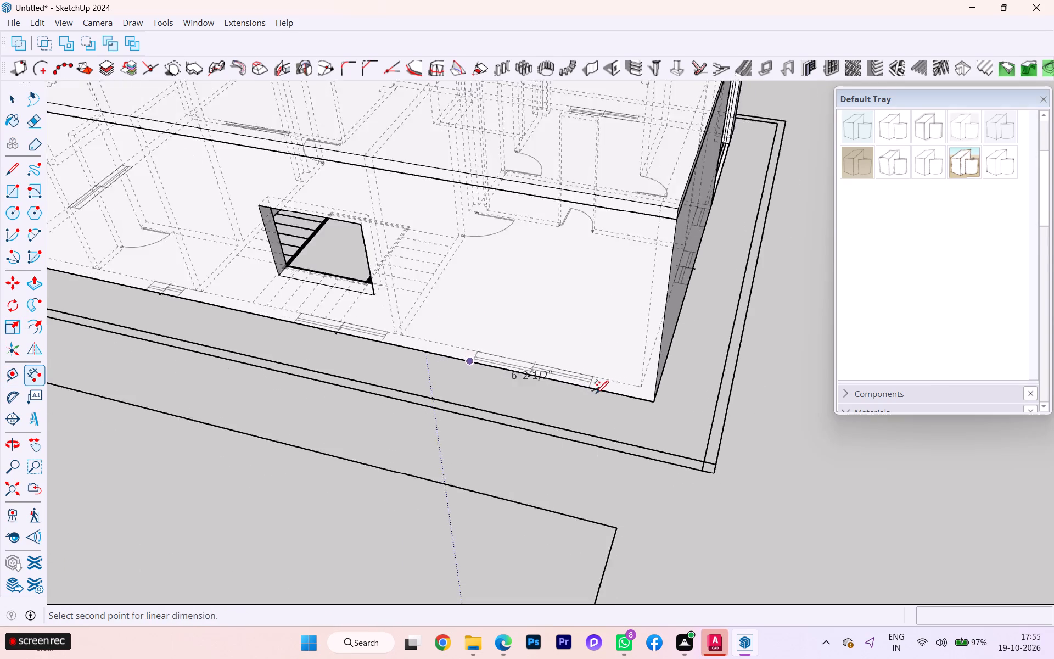
scroll(596, 393, "up", 2)
scroll(596, 393, "down", 5)
scroll(596, 393, "up", 2)
scroll(596, 393, "down", 1)
scroll(596, 393, "up", 2)
scroll(607, 385, "down", 2)
scroll(607, 385, "up", 4)
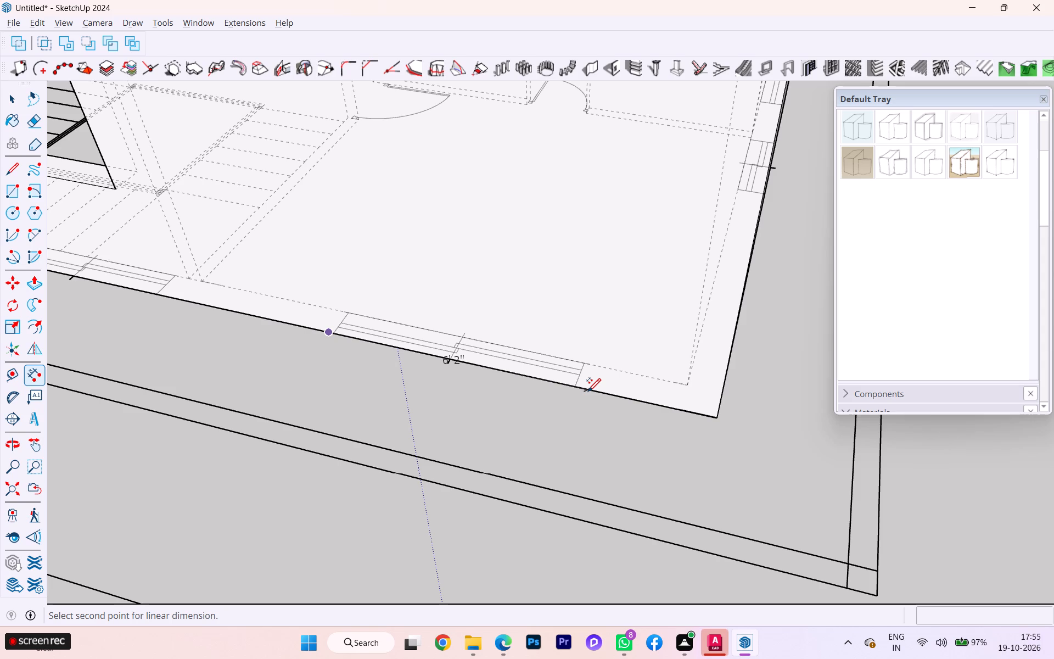
left_click(588, 390)
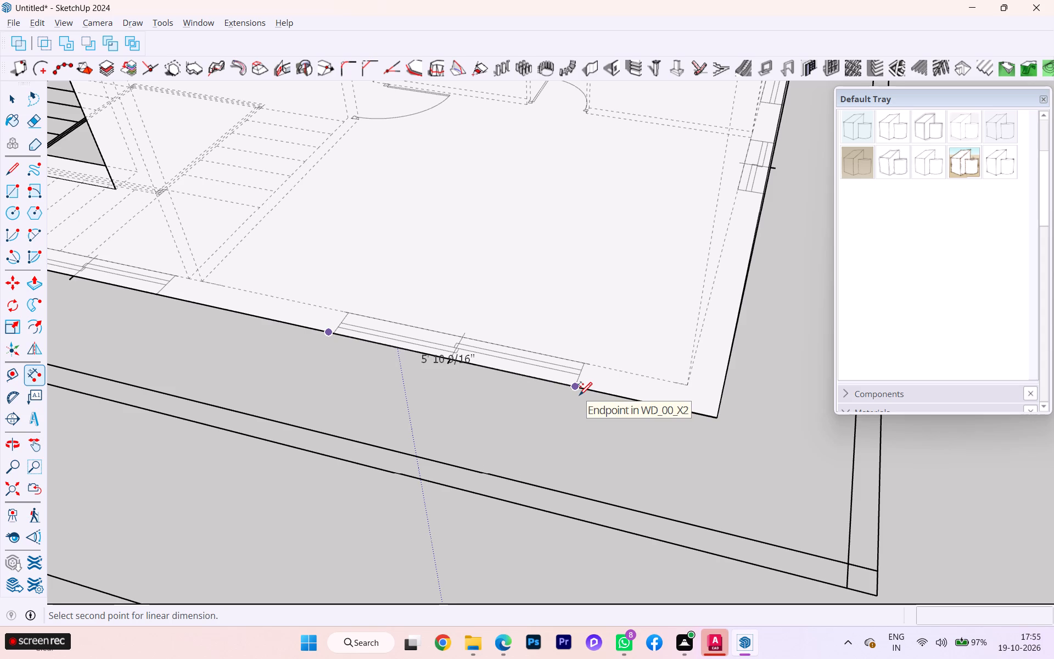
key("Escape")
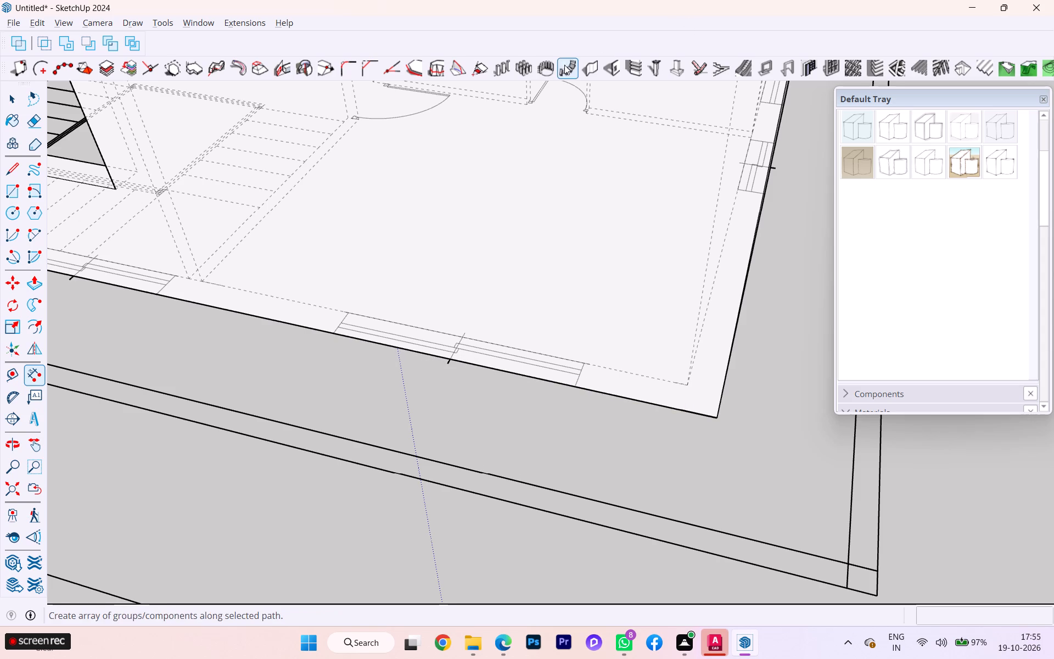
Set Create Wall Opening to 6' by 4' and cut an opening with a 3' sill above that corner marking on the staircase-side long wall.
left_click(616, 65)
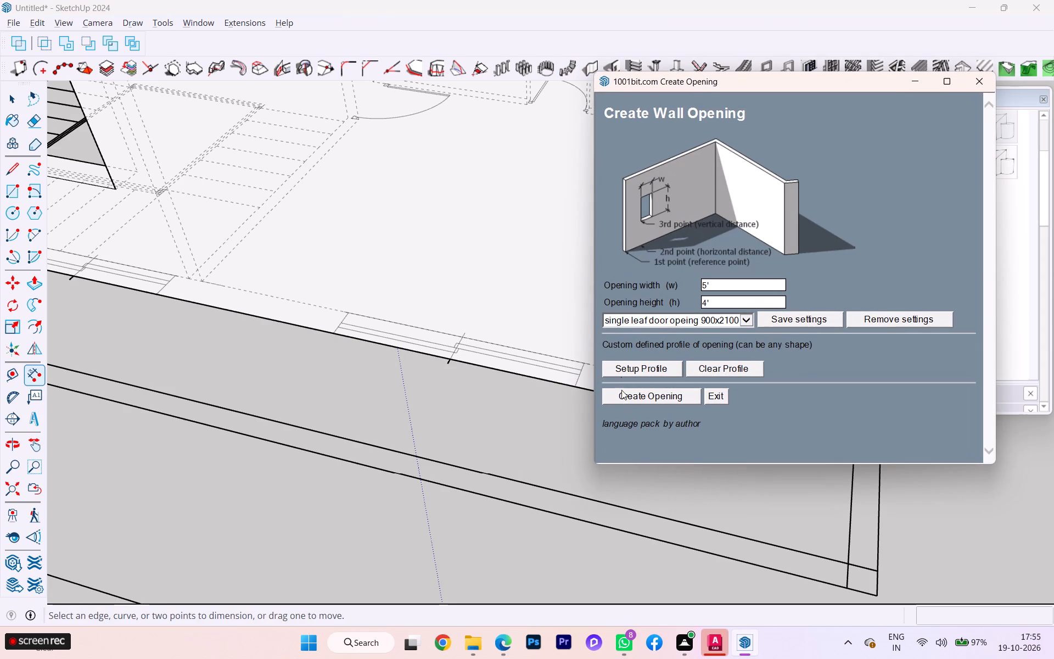
left_click(630, 396)
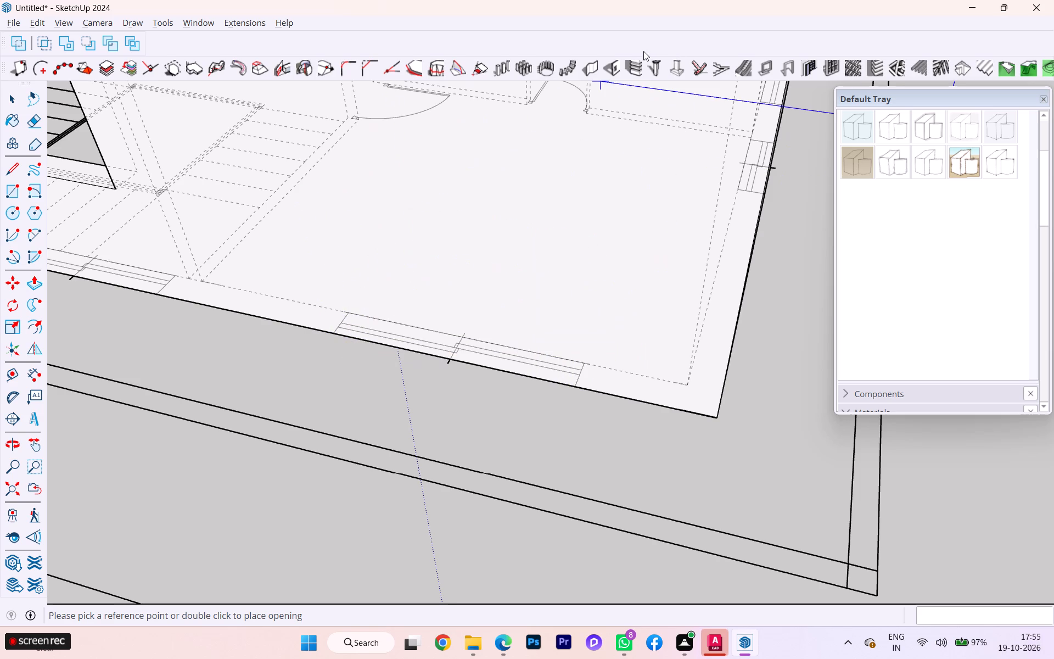
left_click(614, 71)
left_click_drag(723, 280, 700, 281)
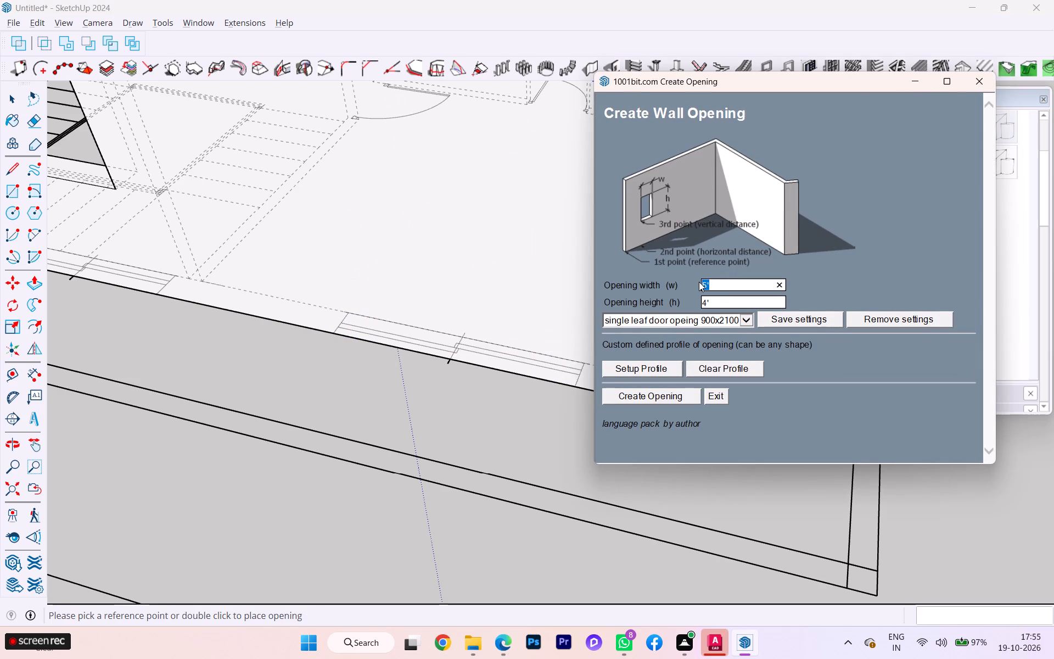
type("6'")
left_click(657, 396)
scroll(372, 393, "down", 2)
middle_click_drag(426, 383, 526, 377)
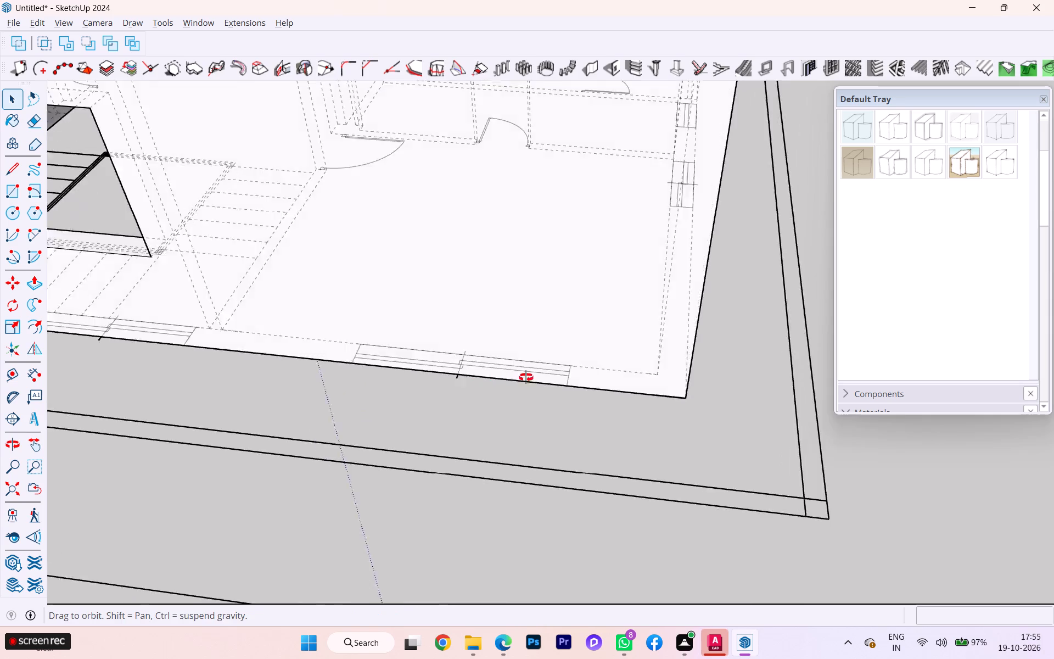
middle_click_drag(526, 377, 578, 361)
left_click(609, 62)
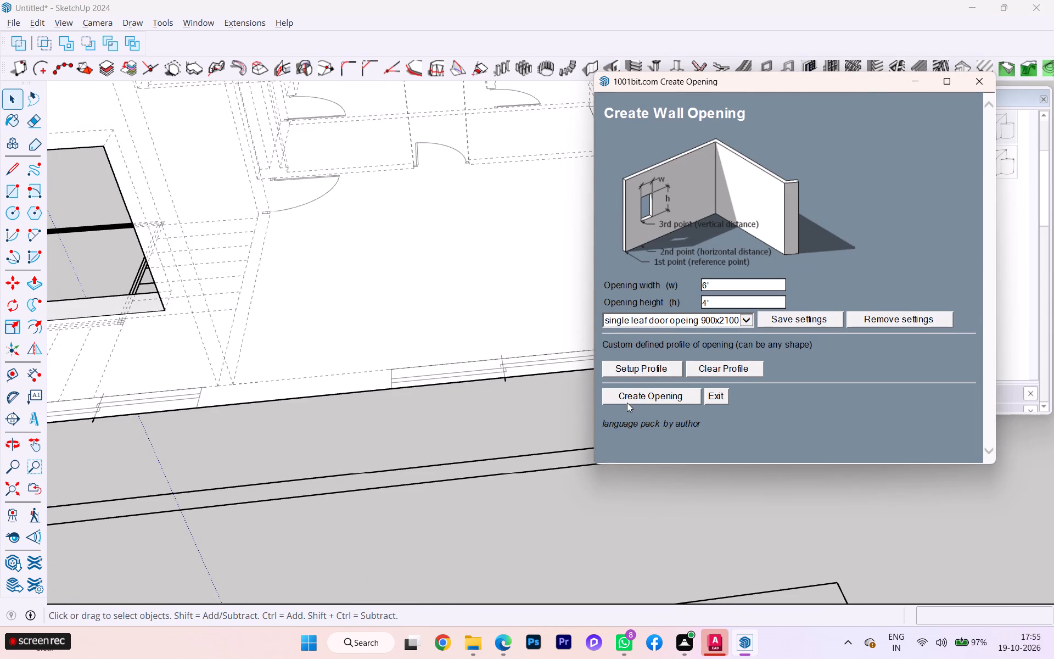
left_click(628, 399)
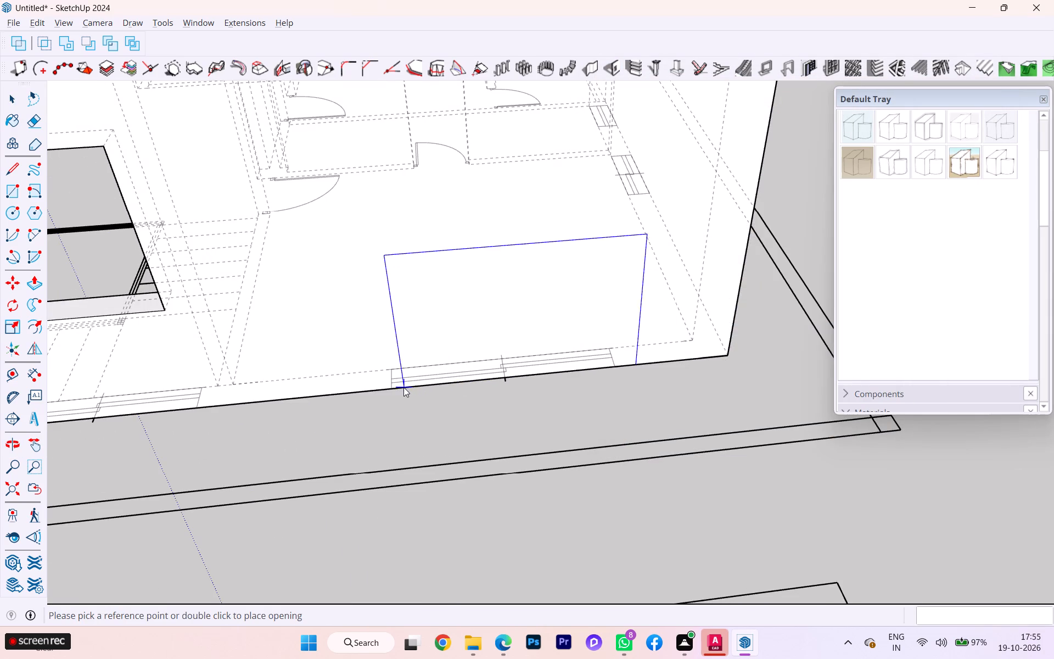
scroll(383, 387, "up", 1)
left_click(383, 387)
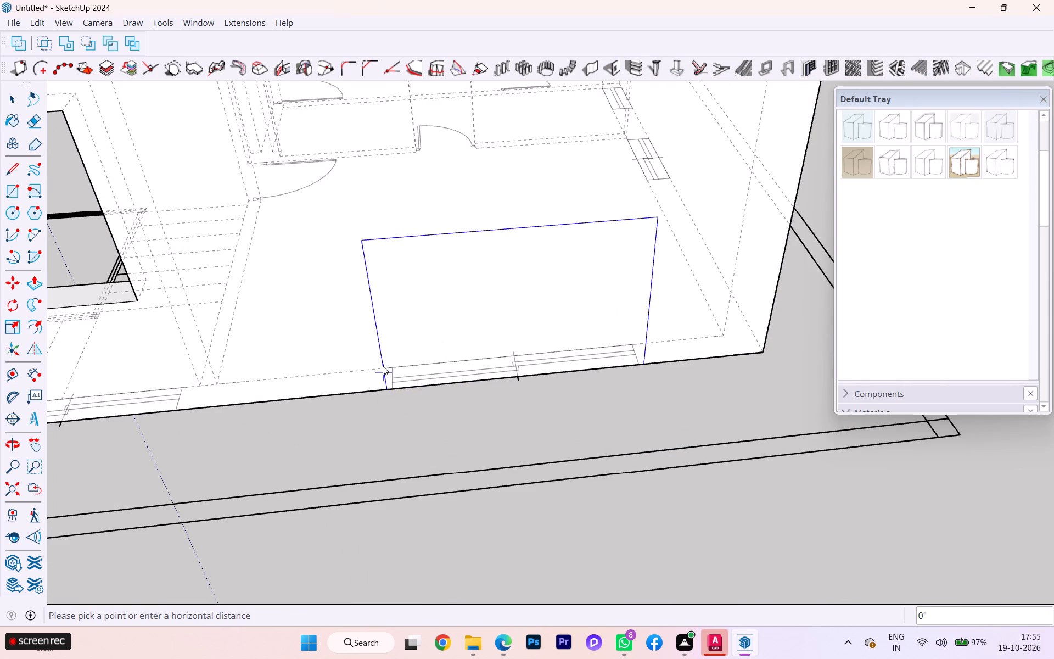
left_click(384, 389)
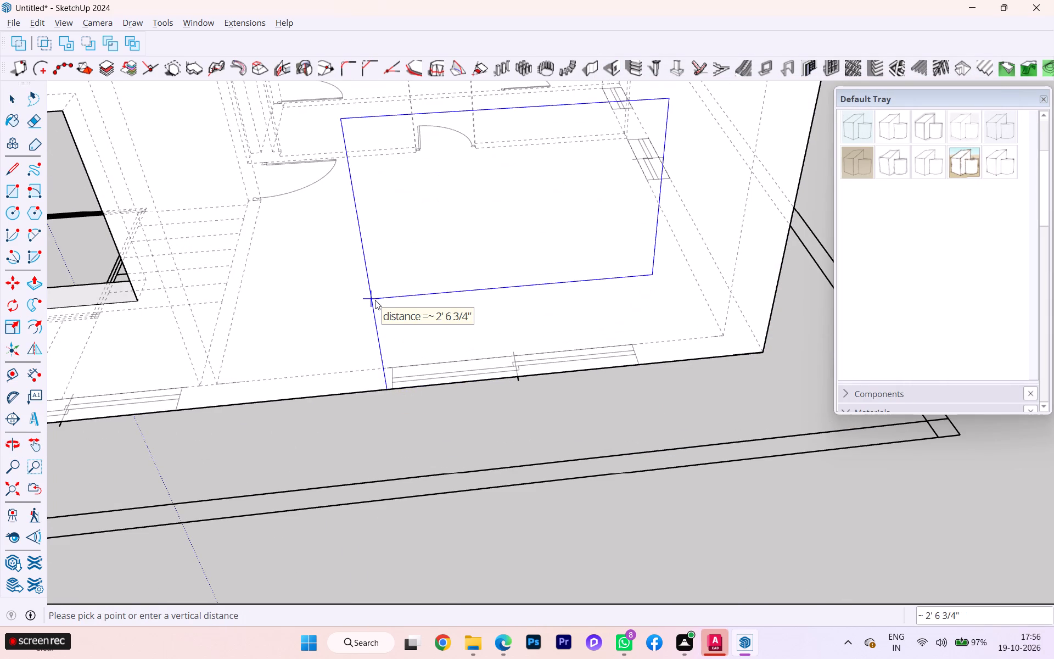
type("3'")
key("Return")
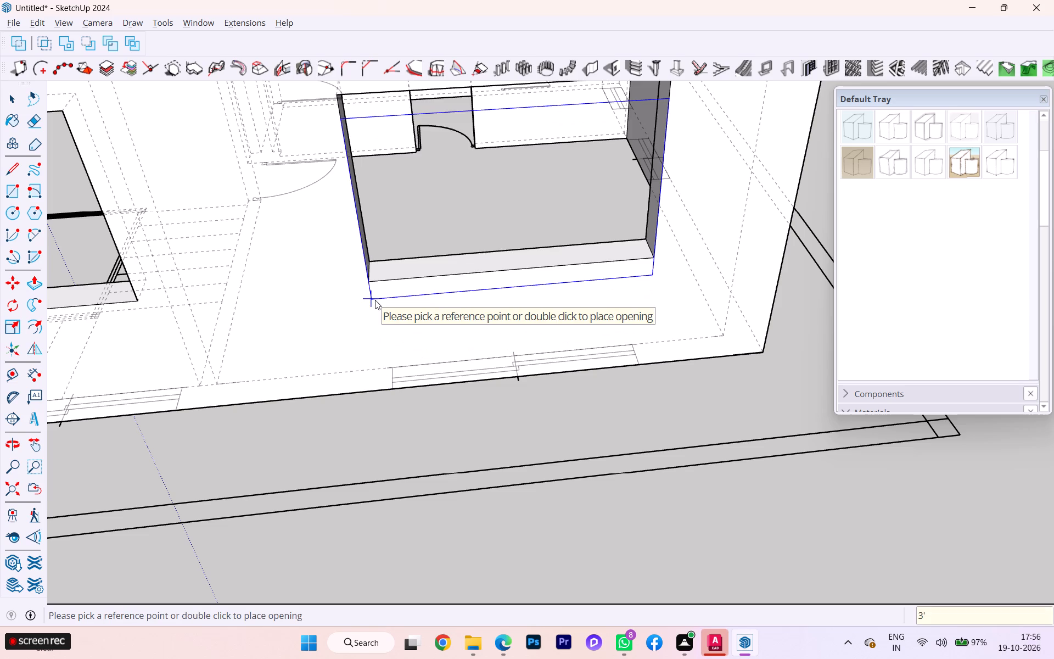
Examine the roofed building's outer walls on all sides for window markings that still lack openings.
scroll(380, 298, "down", 5)
middle_click_drag(475, 360, 455, 276)
scroll(271, 320, "down", 2)
scroll(264, 323, "up", 1)
scroll(264, 323, "down", 1)
middle_click_drag(264, 323, 283, 334)
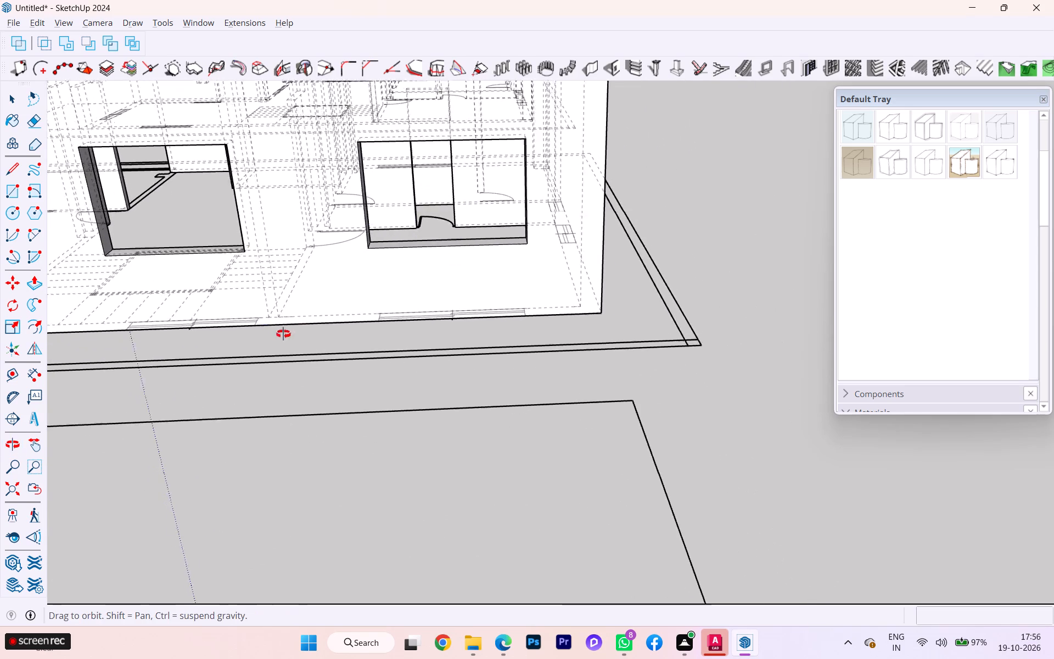
middle_click_drag(283, 334, 399, 343)
scroll(289, 430, "down", 1)
scroll(289, 430, "up", 1)
scroll(290, 430, "down", 2)
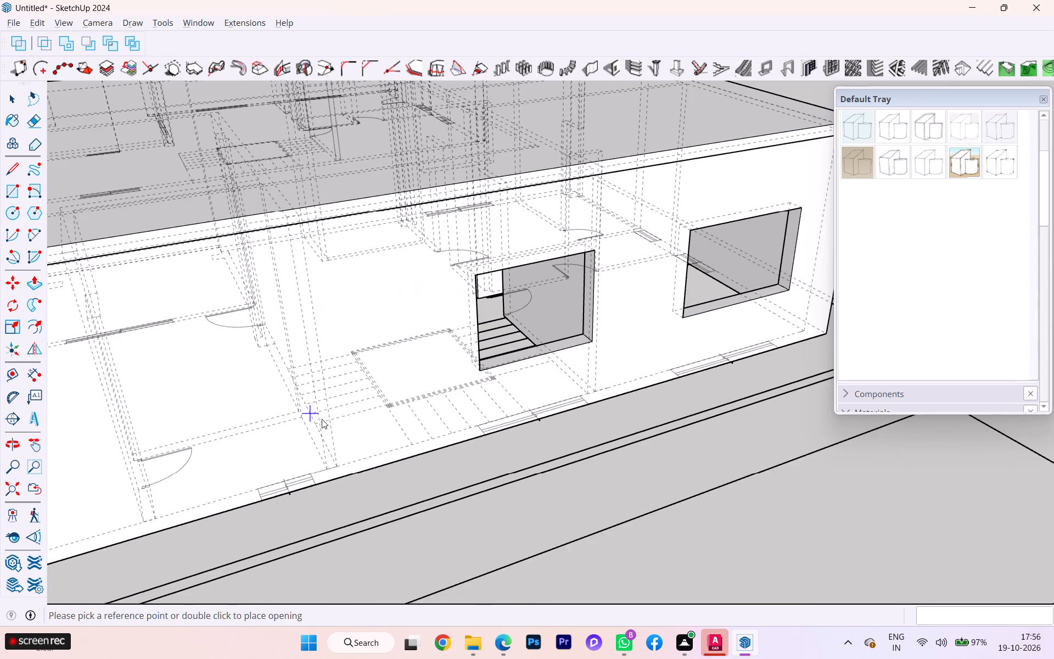
scroll(330, 419, "down", 7)
middle_click_drag(291, 427, 450, 417)
scroll(265, 448, "down", 1)
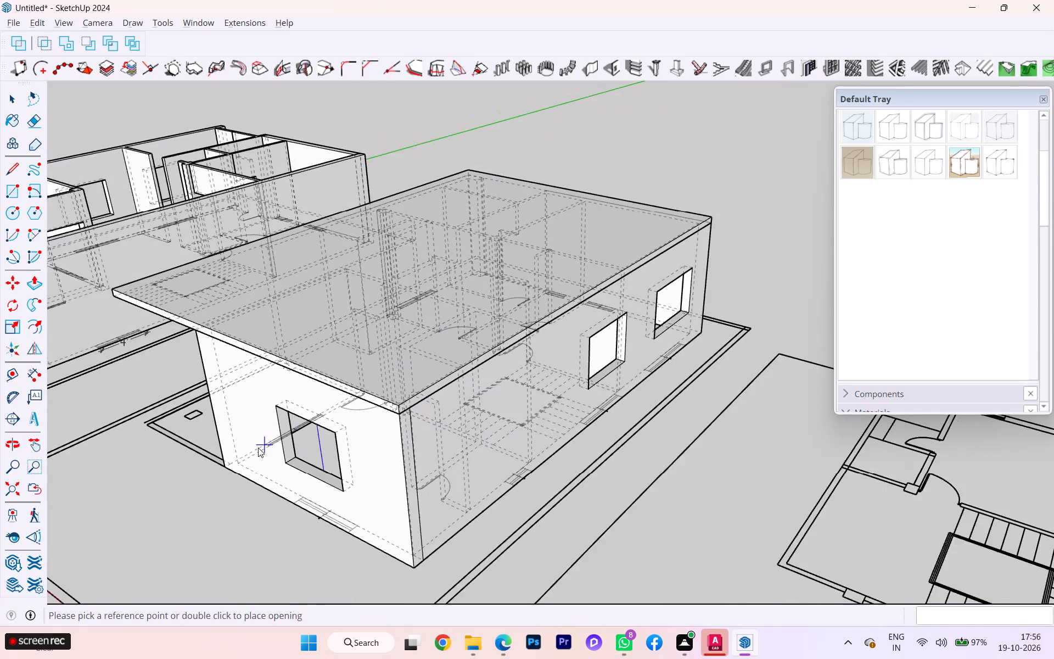
middle_click_drag(259, 447, 542, 450)
middle_click_drag(316, 448, 525, 452)
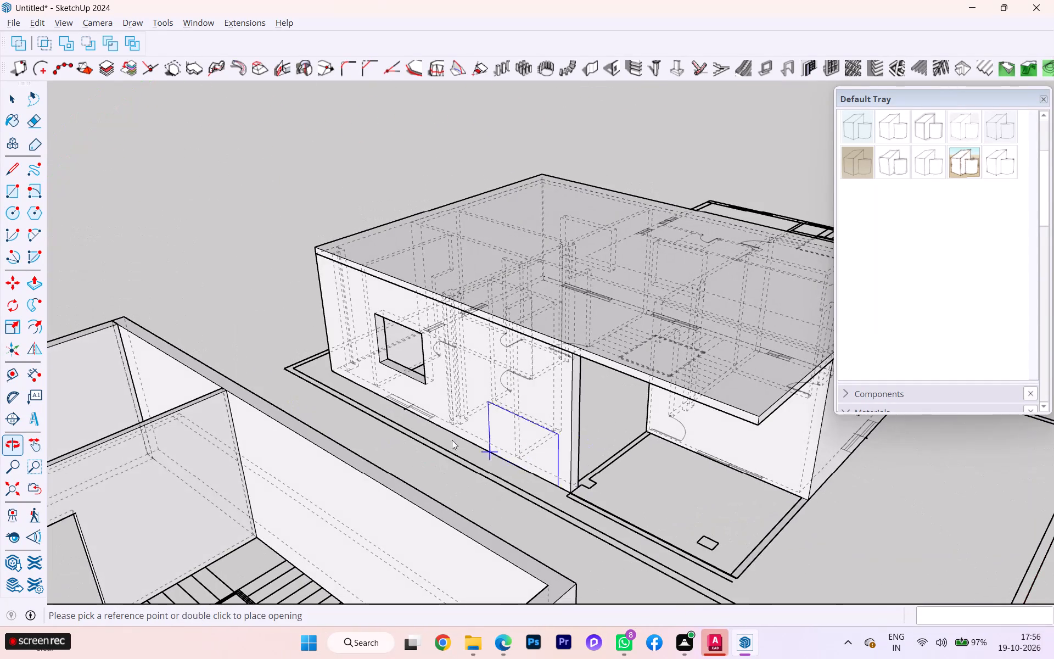
middle_click_drag(400, 434, 817, 474)
middle_click_drag(646, 425, 760, 429)
scroll(654, 382, "up", 3)
scroll(597, 380, "down", 1)
scroll(596, 380, "up", 1)
scroll(593, 381, "down", 5)
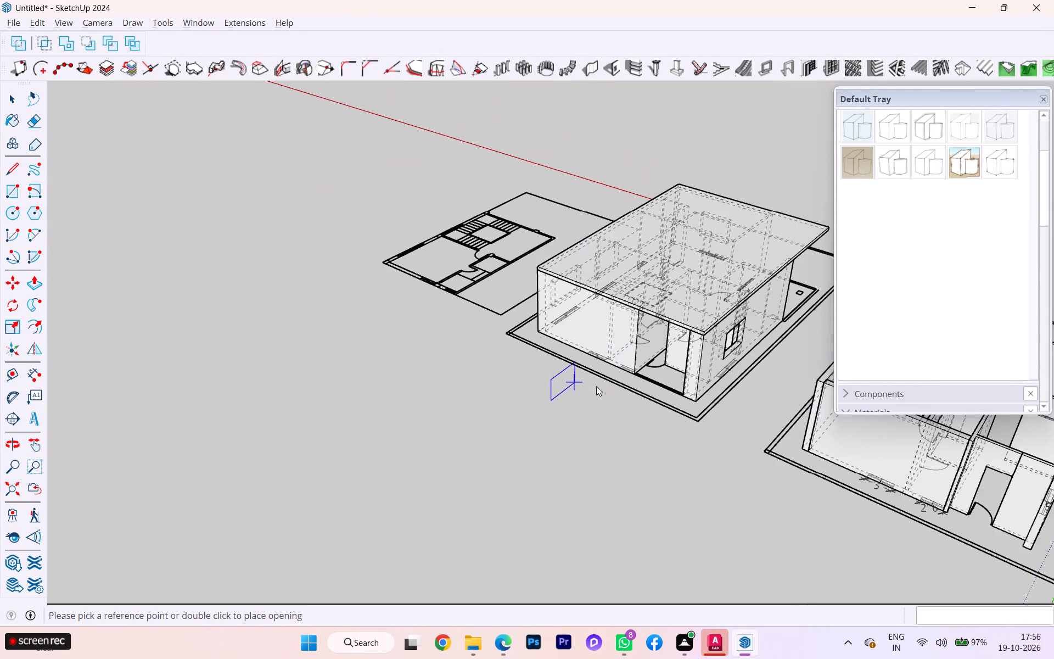
scroll(655, 391, "down", 1)
middle_click_drag(655, 391, 702, 389)
scroll(703, 368, "up", 3)
scroll(700, 359, "down", 2)
scroll(700, 359, "up", 6)
scroll(697, 334, "down", 1)
scroll(696, 333, "up", 4)
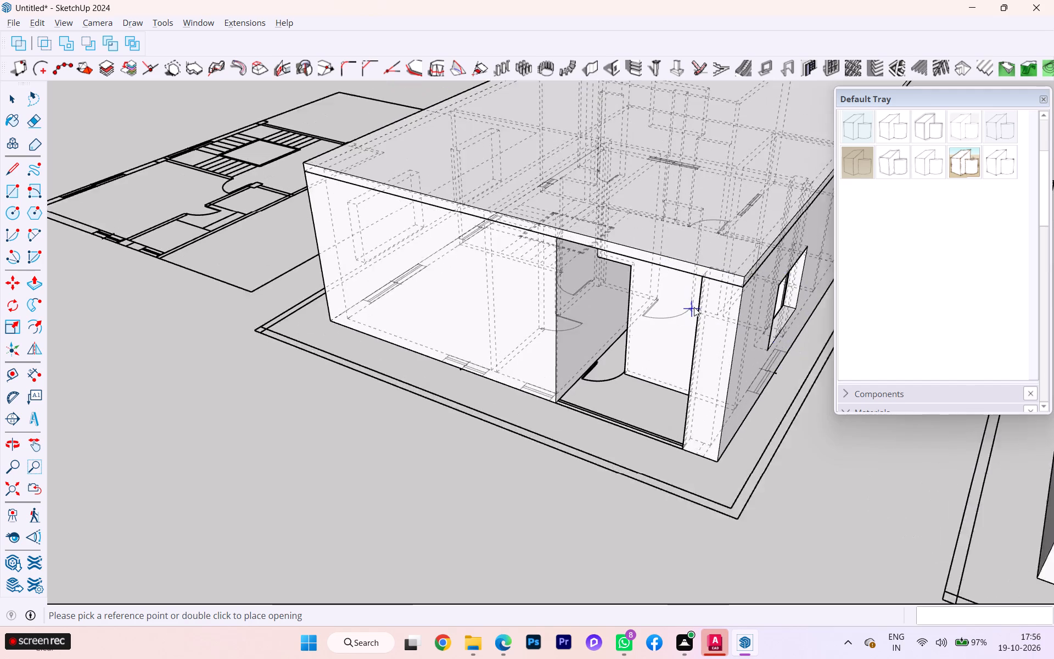
scroll(694, 307, "up", 1)
scroll(694, 307, "down", 1)
scroll(694, 307, "up", 3)
scroll(609, 331, "down", 2)
middle_click_drag(598, 334, 474, 330)
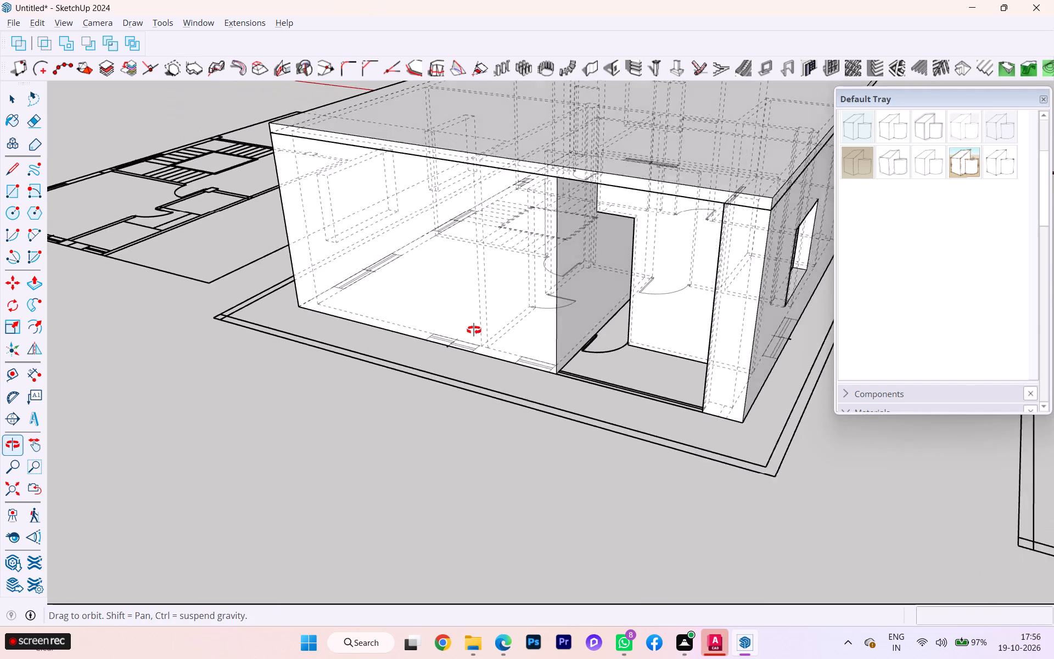
middle_click_drag(474, 330, 372, 338)
scroll(372, 338, "down", 5)
scroll(396, 314, "up", 3)
scroll(396, 314, "down", 2)
scroll(396, 314, "up", 5)
scroll(396, 314, "down", 3)
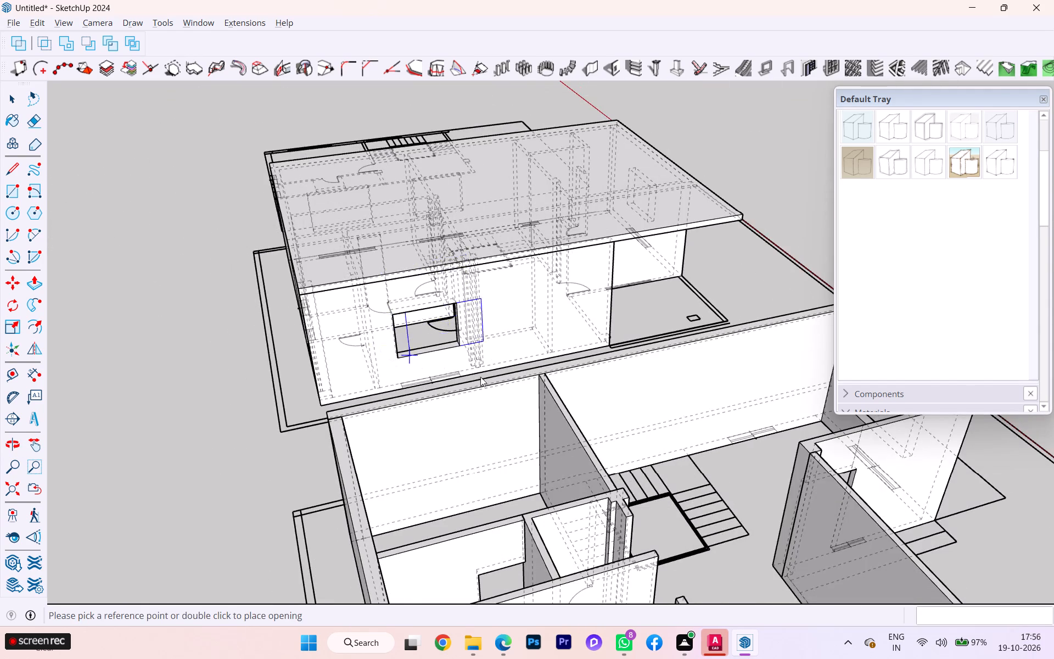
scroll(481, 377, "down", 3)
middle_click_drag(480, 379, 609, 359)
scroll(521, 371, "down", 3)
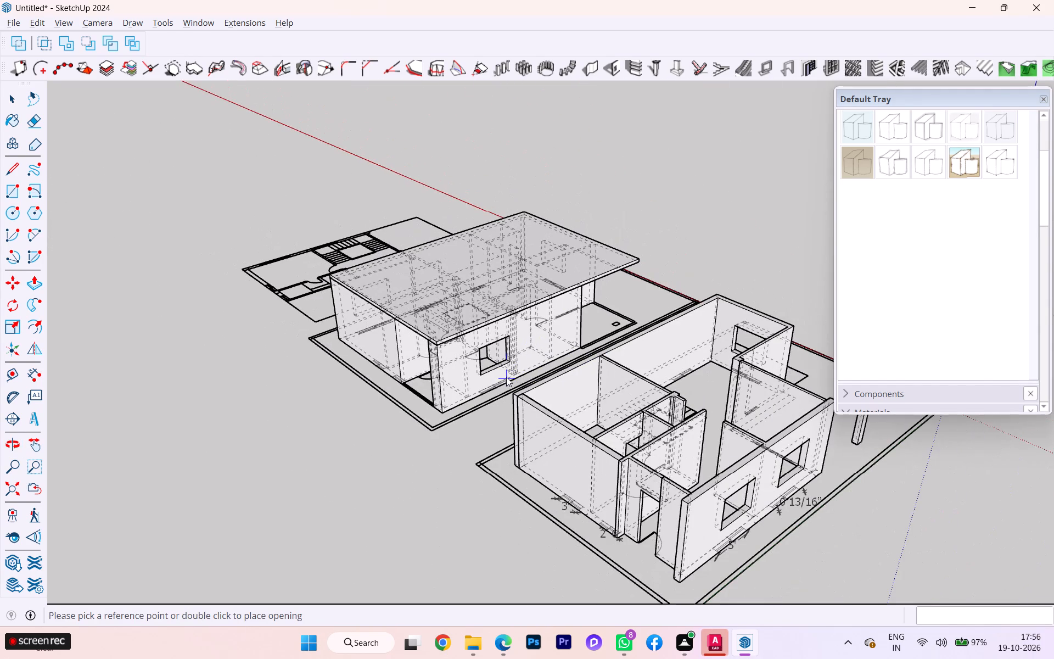
Examine the unroofed building's outer walls on all sides for window markings that still lack openings.
scroll(672, 529, "up", 4)
scroll(707, 559, "down", 1)
scroll(716, 572, "up", 2)
scroll(724, 586, "down", 1)
scroll(724, 586, "up", 7)
scroll(699, 576, "down", 1)
scroll(699, 576, "up", 2)
scroll(699, 576, "down", 2)
scroll(699, 576, "up", 1)
middle_click_drag(697, 569, 687, 566)
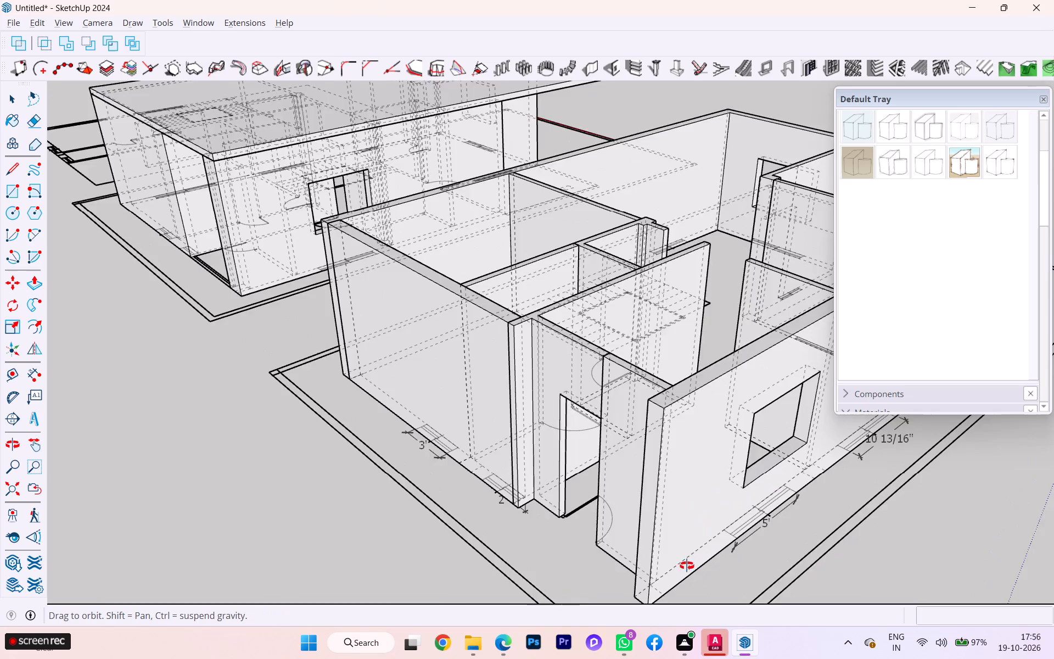
middle_click_drag(687, 566, 344, 517)
middle_click_drag(562, 512, 450, 522)
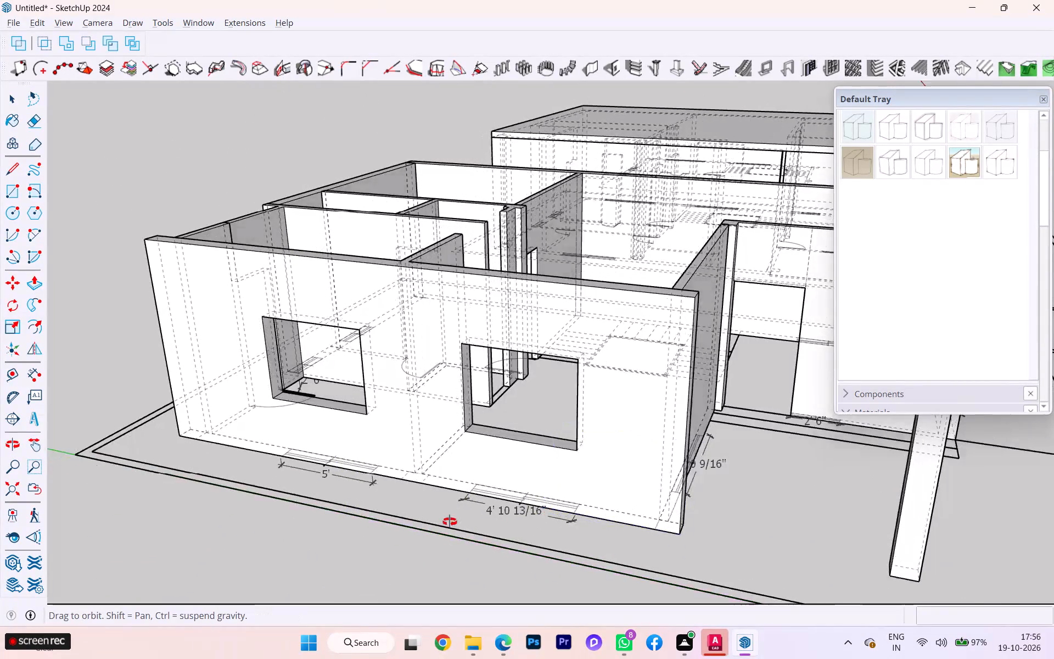
middle_click_drag(450, 522, 270, 560)
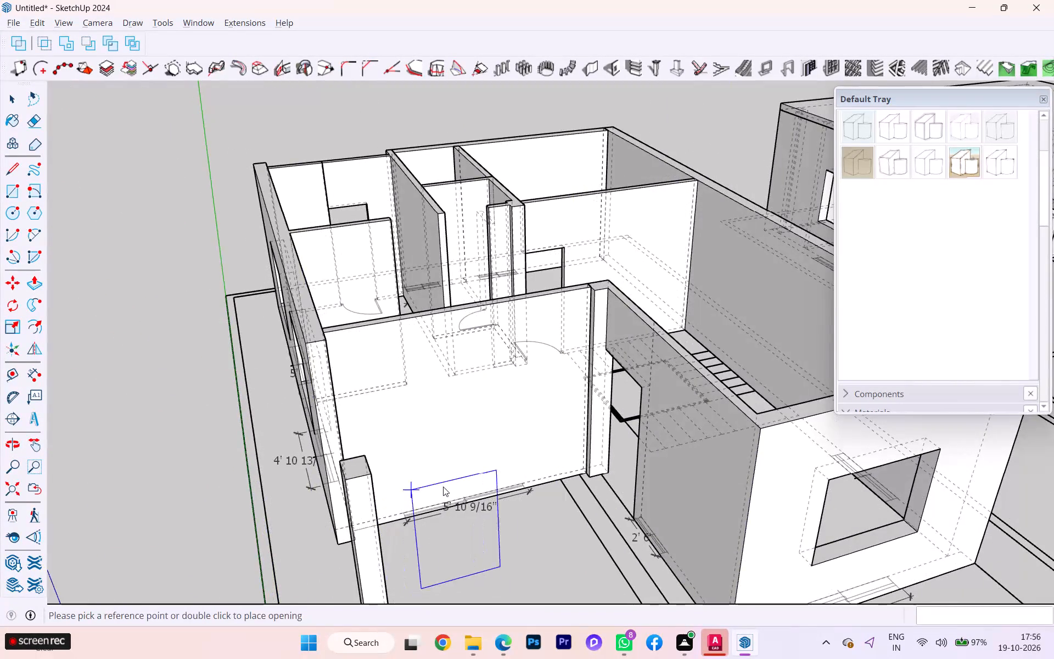
scroll(443, 487, "up", 4)
scroll(425, 498, "down", 2)
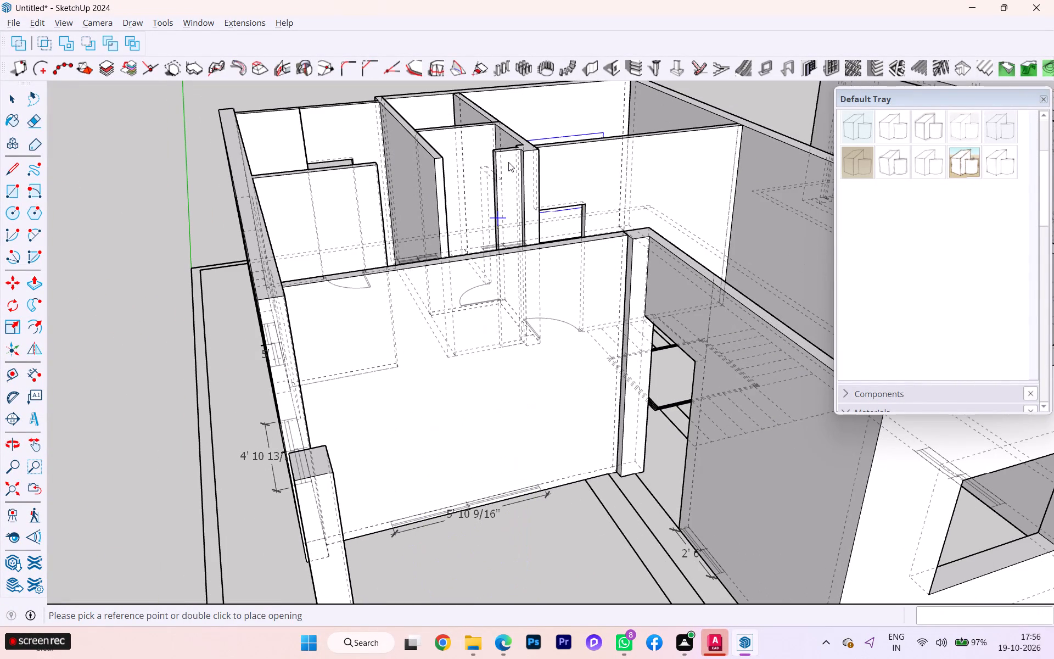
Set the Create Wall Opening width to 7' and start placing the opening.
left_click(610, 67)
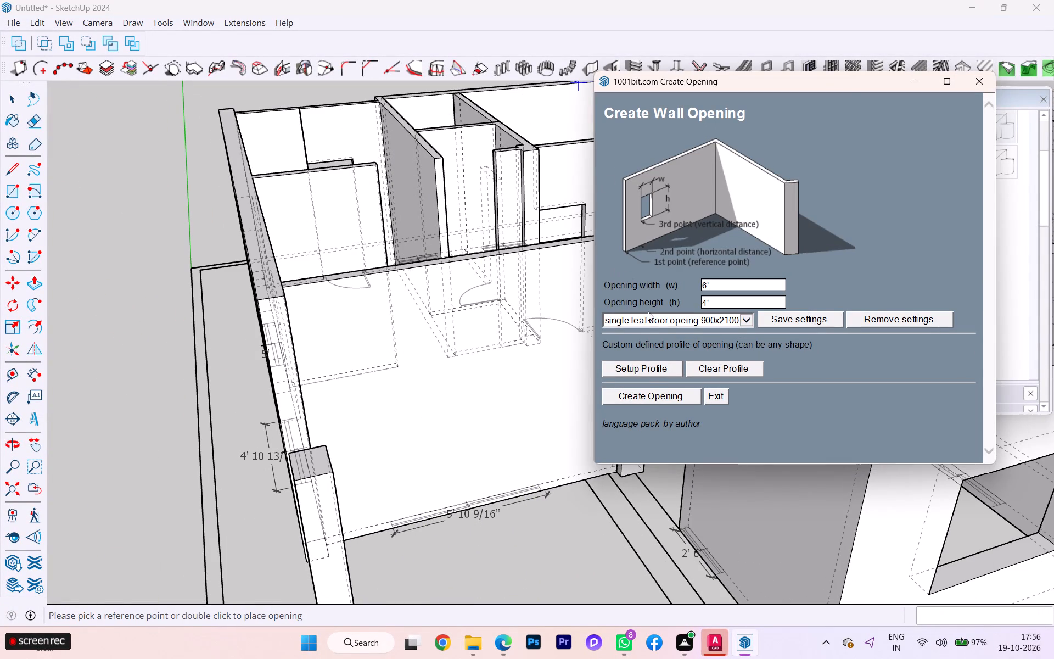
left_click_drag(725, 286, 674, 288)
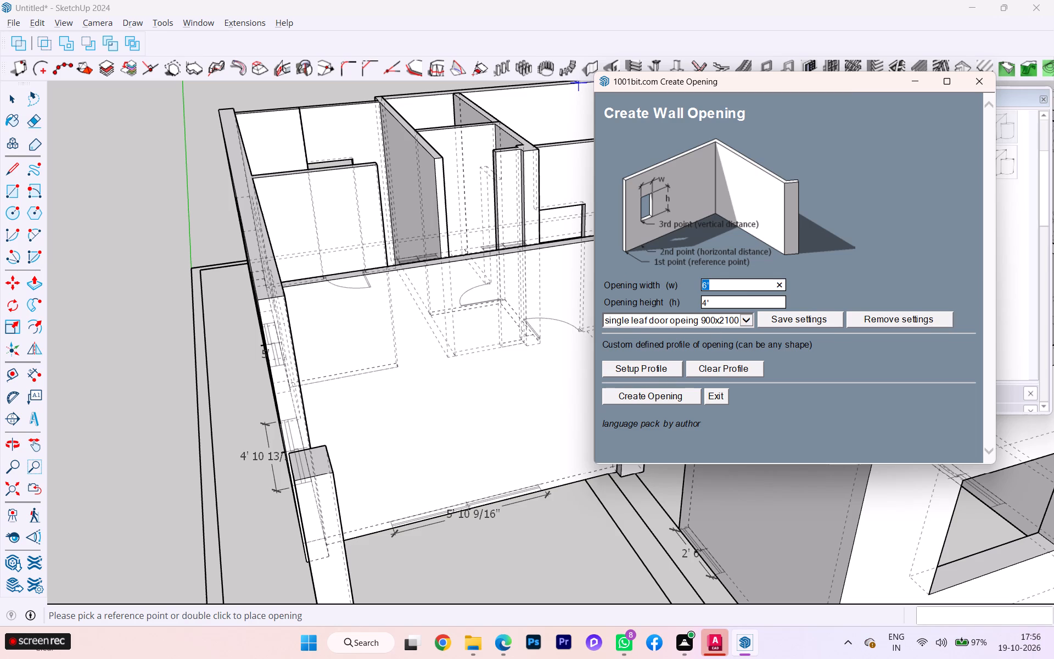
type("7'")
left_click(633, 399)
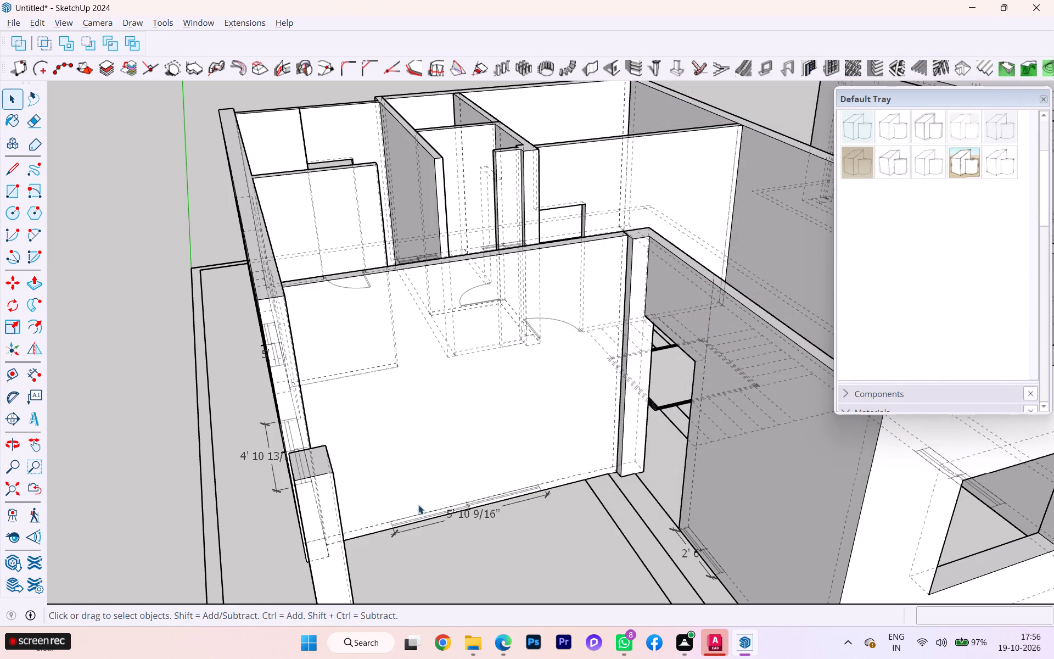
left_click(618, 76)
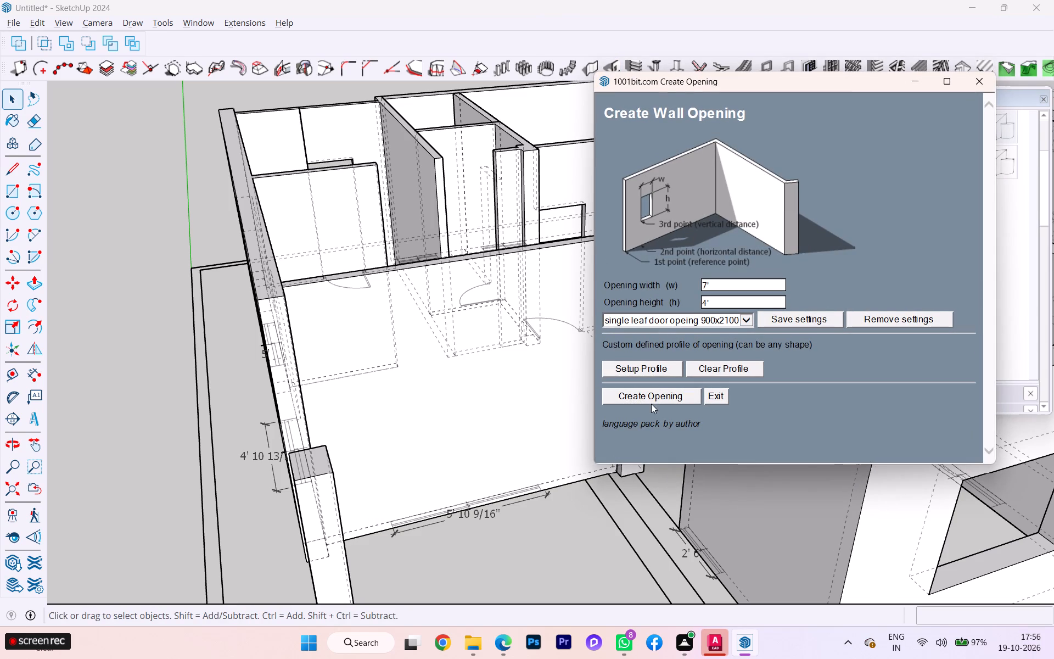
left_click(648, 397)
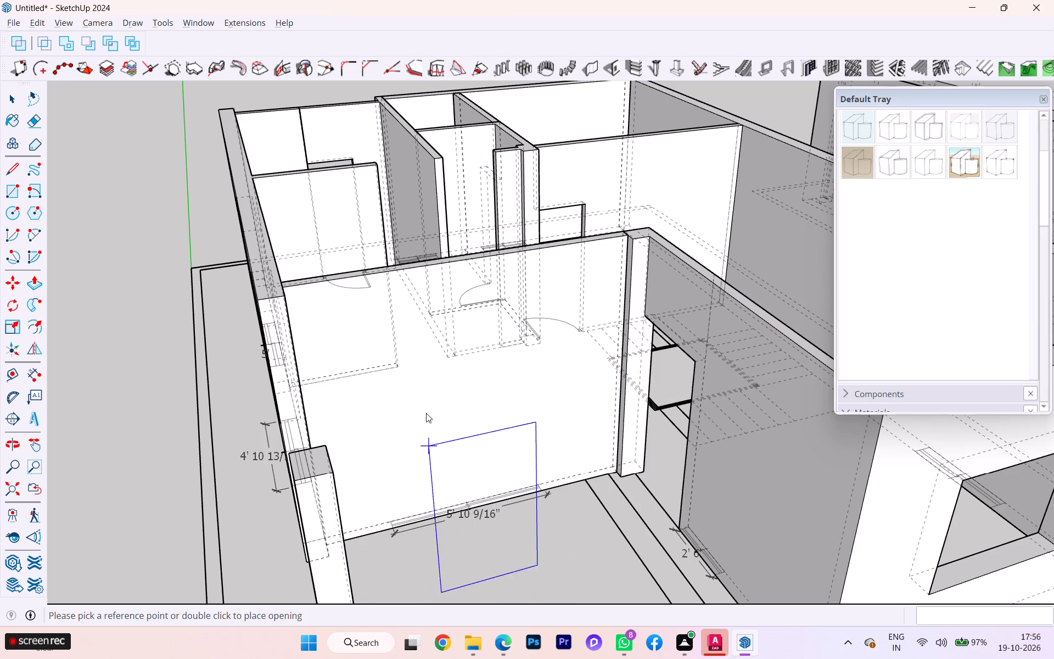
Set Create Wall Opening to 6' wide by 7' high for the dimensioned marking on the unroofed building's wall.
left_click(614, 65)
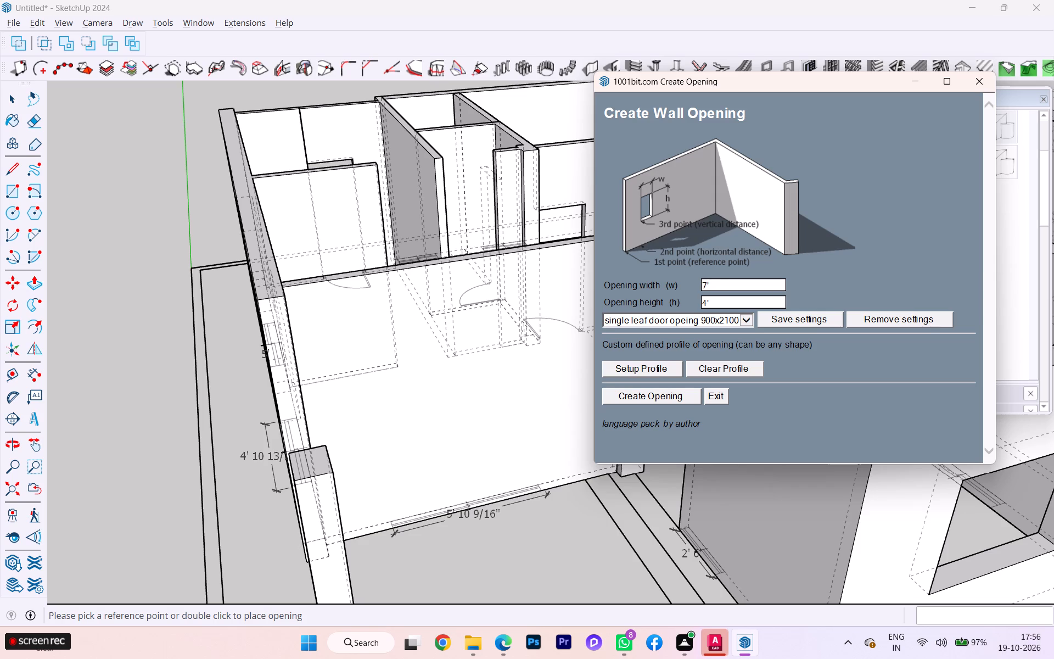
left_click_drag(720, 284, 700, 286)
type("6'")
left_click_drag(726, 303, 654, 308)
type("7'")
left_click(626, 399)
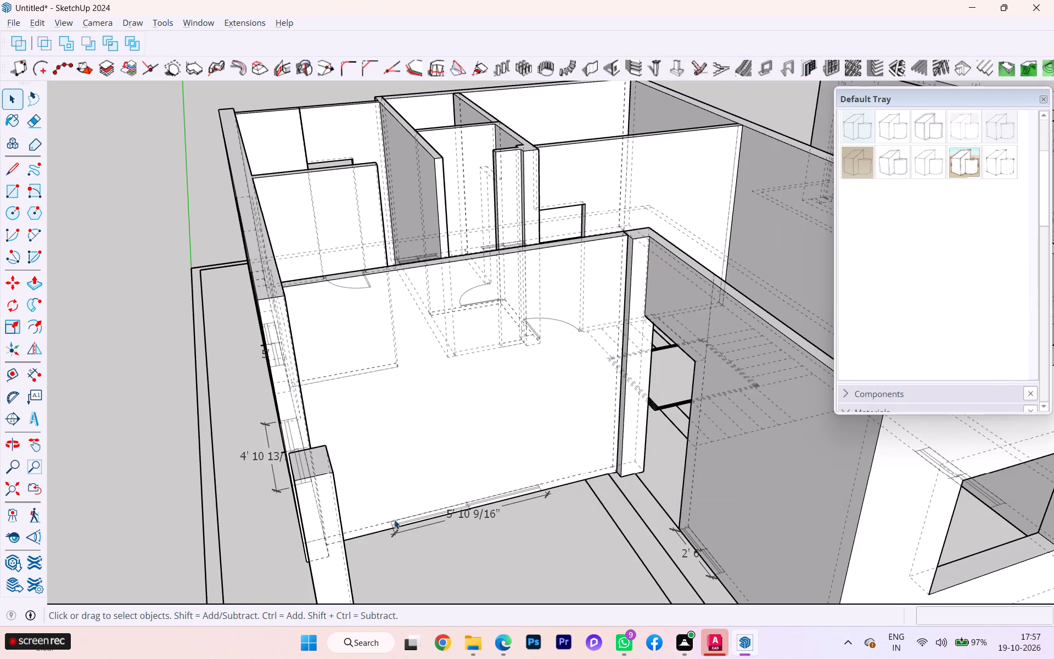
left_click(611, 63)
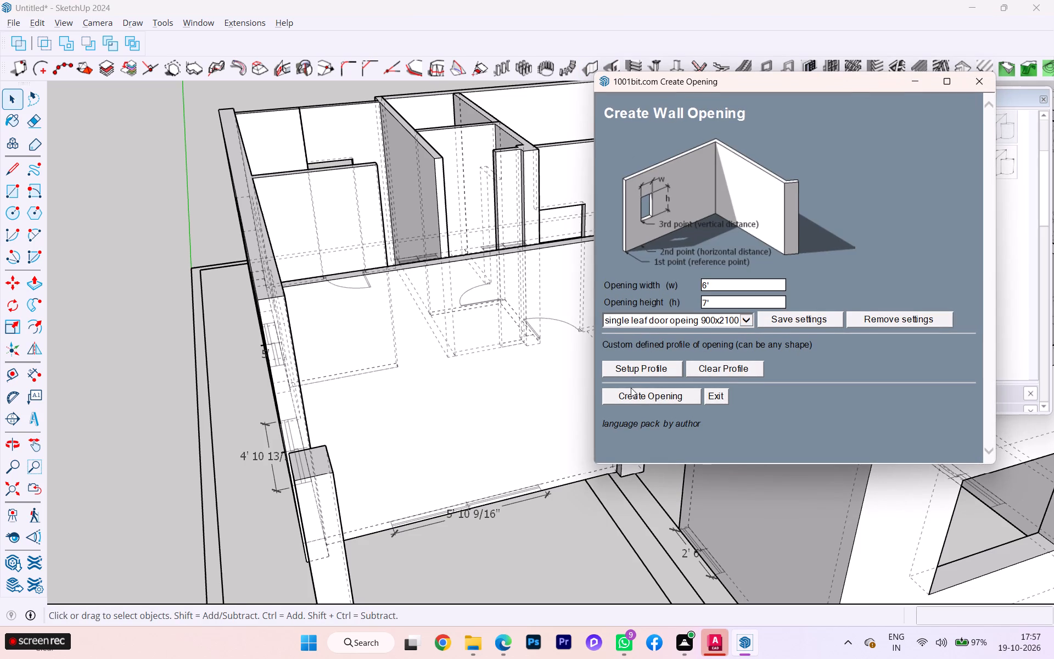
left_click(627, 395)
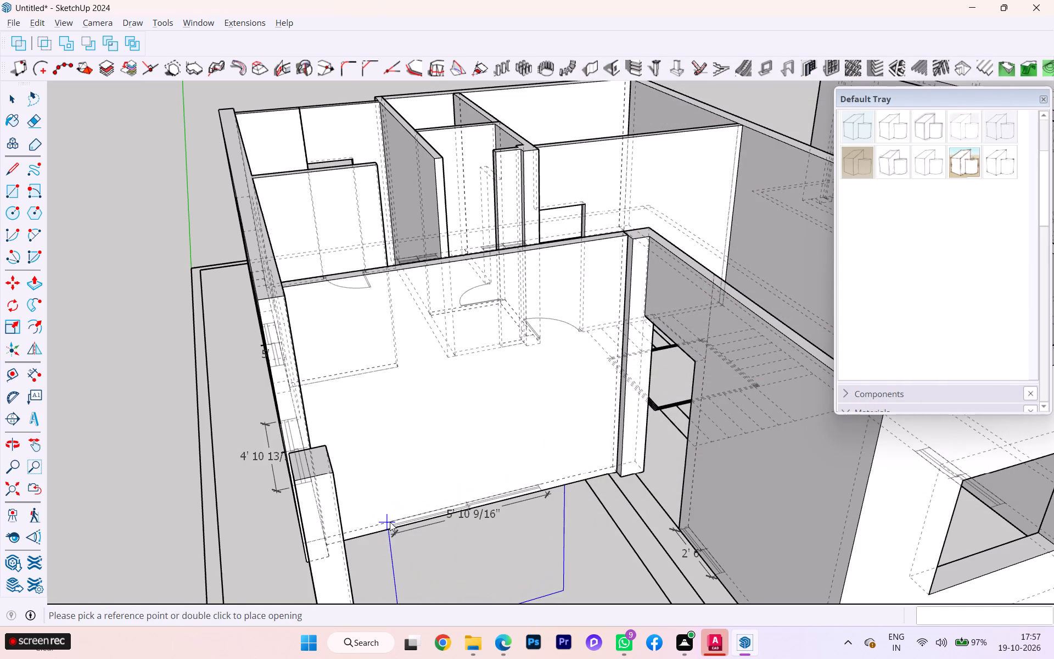
left_click(619, 62)
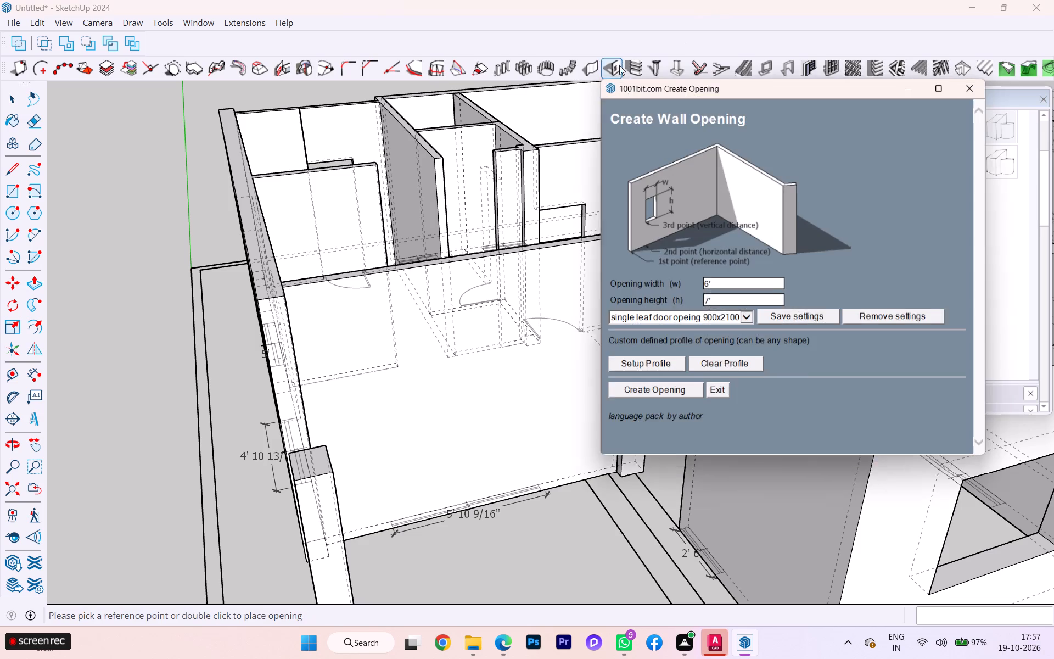
left_click(637, 398)
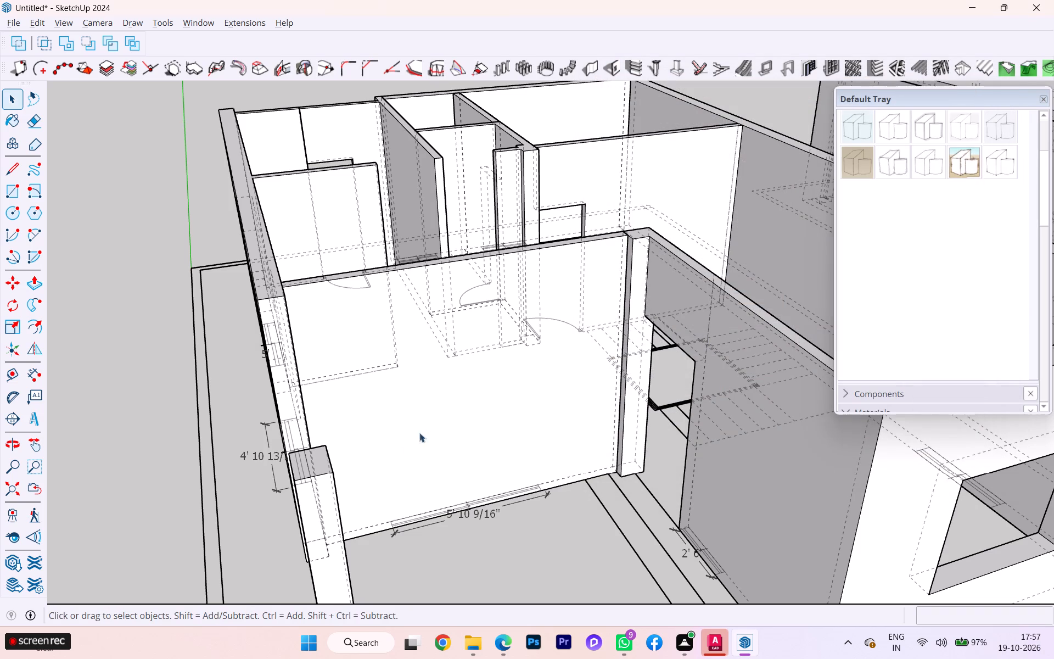
left_click(612, 64)
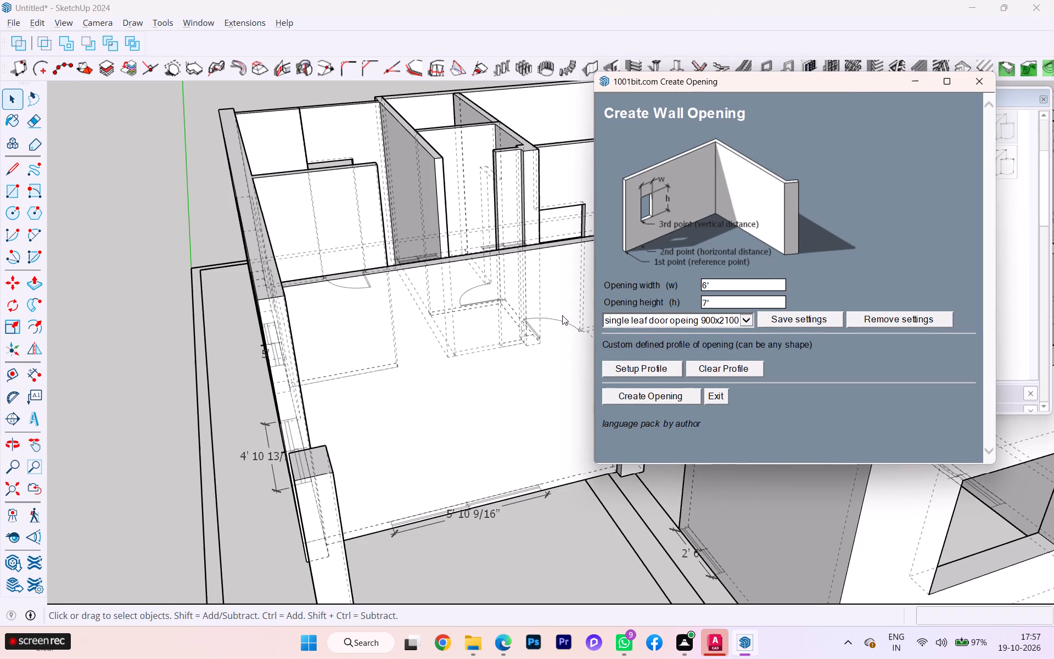
left_click(623, 395)
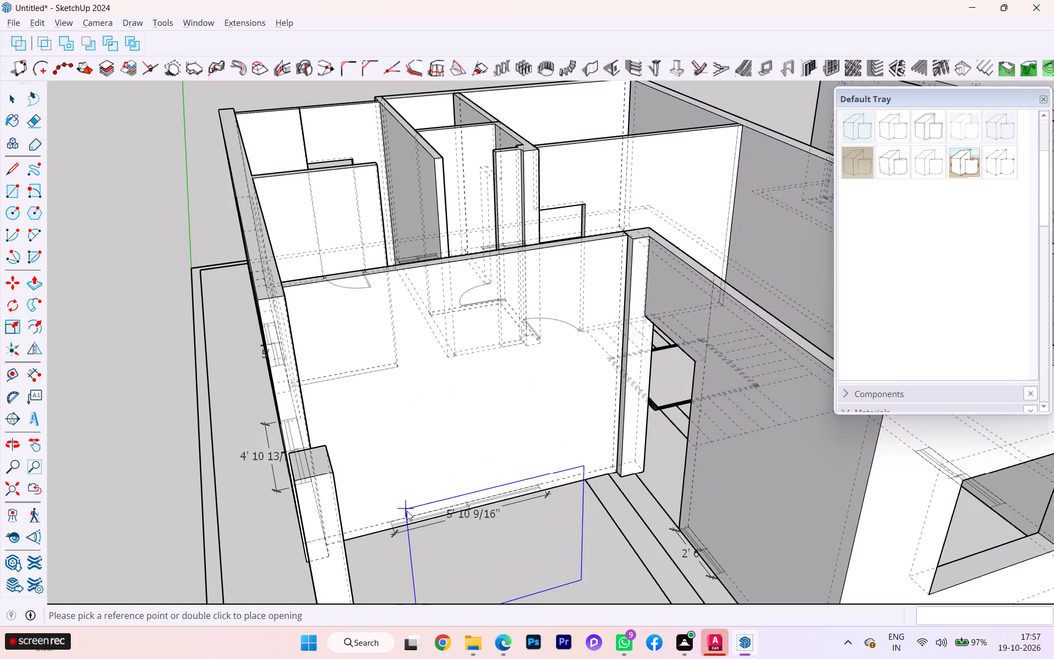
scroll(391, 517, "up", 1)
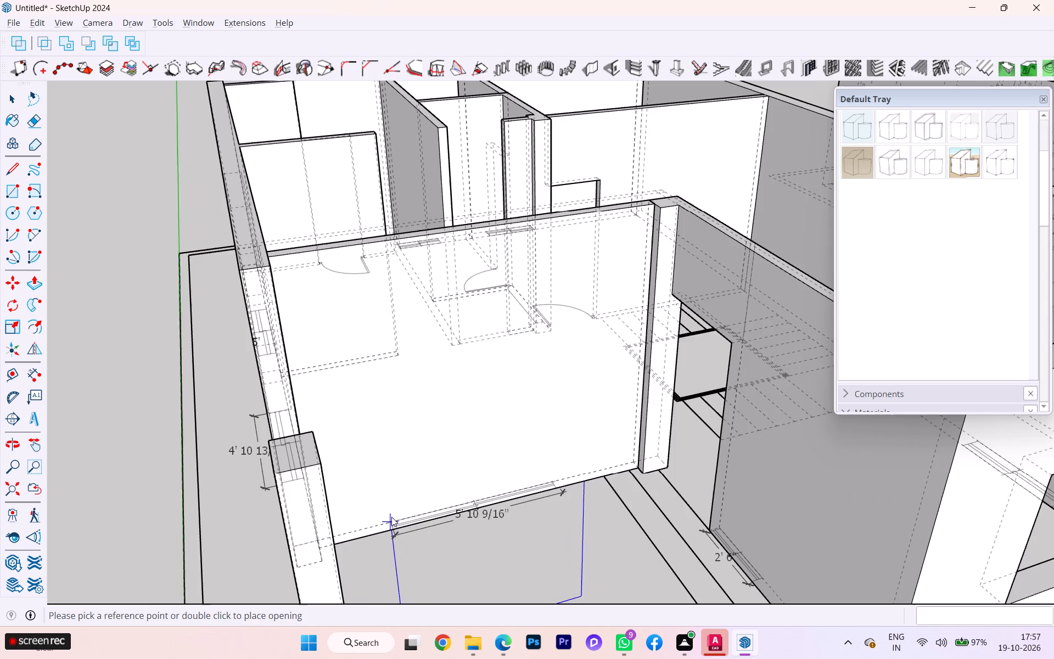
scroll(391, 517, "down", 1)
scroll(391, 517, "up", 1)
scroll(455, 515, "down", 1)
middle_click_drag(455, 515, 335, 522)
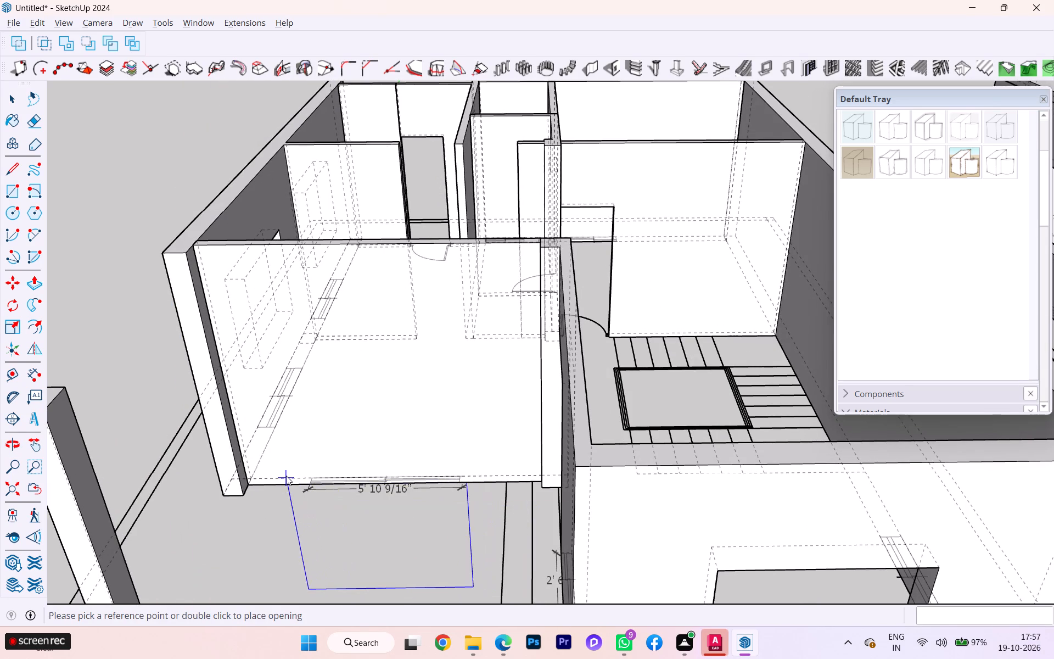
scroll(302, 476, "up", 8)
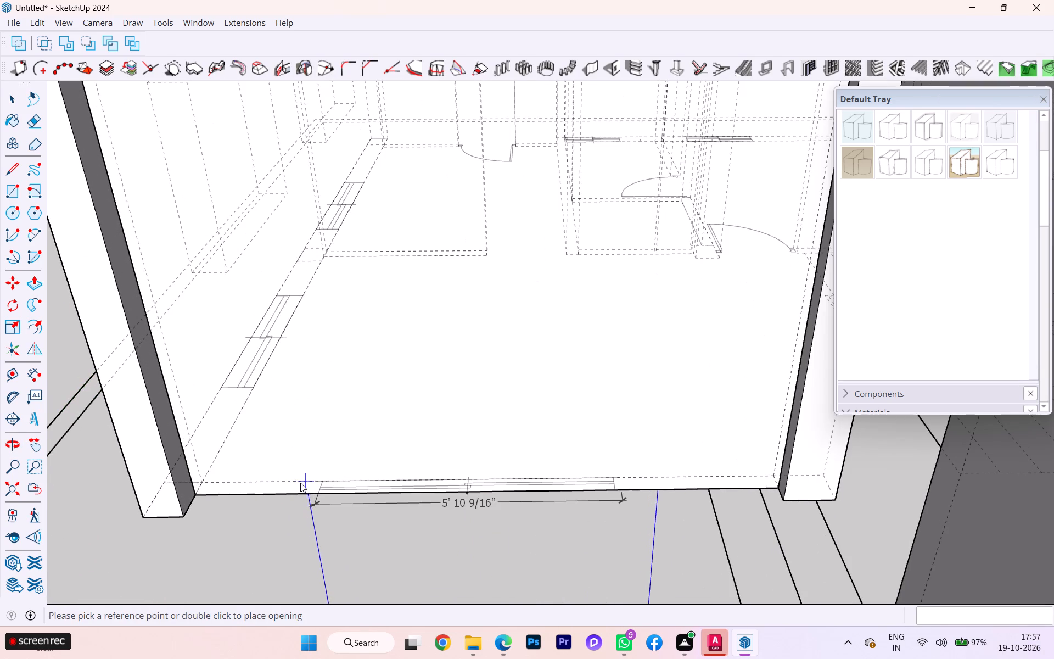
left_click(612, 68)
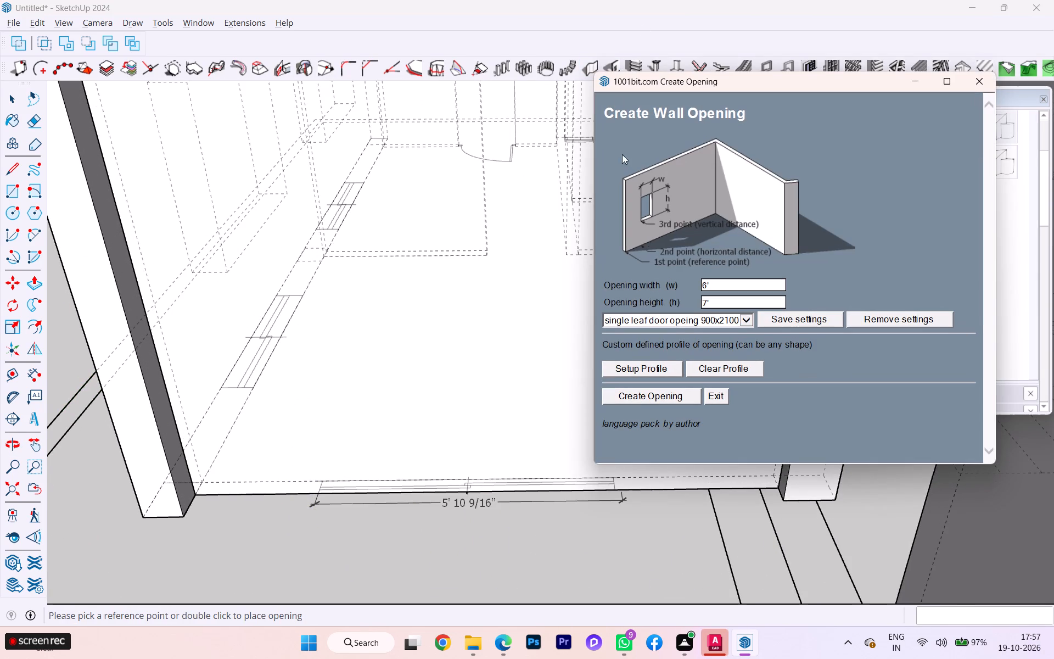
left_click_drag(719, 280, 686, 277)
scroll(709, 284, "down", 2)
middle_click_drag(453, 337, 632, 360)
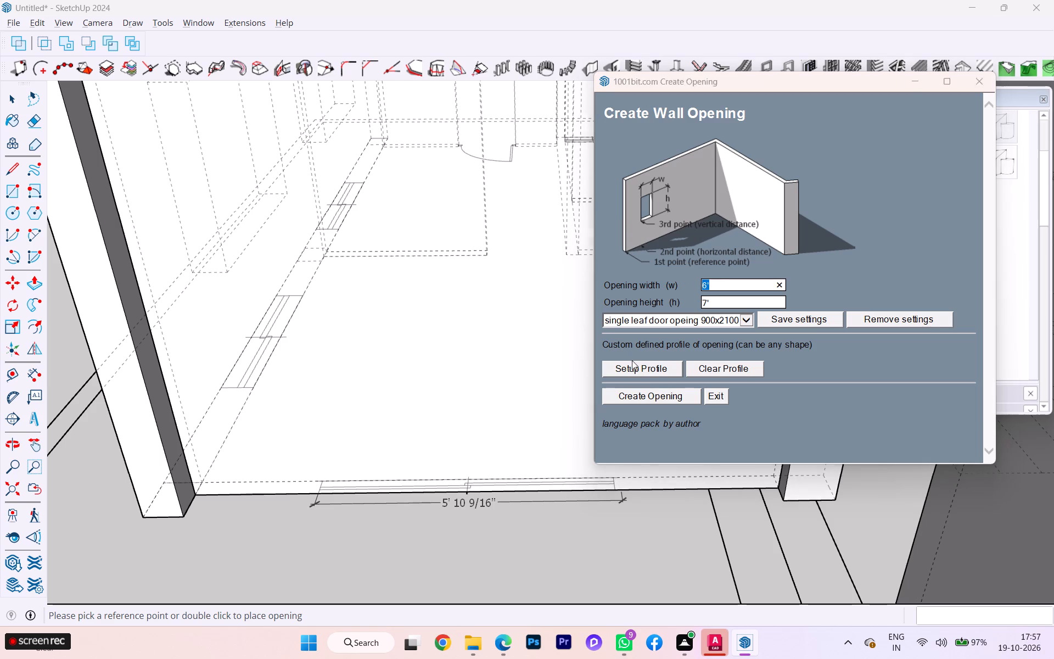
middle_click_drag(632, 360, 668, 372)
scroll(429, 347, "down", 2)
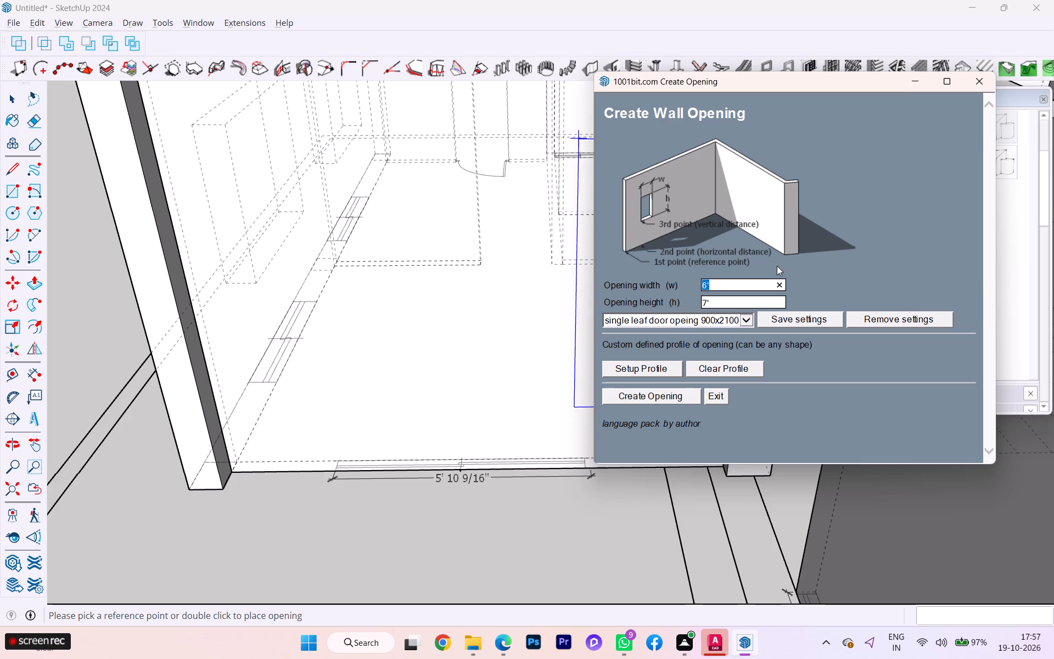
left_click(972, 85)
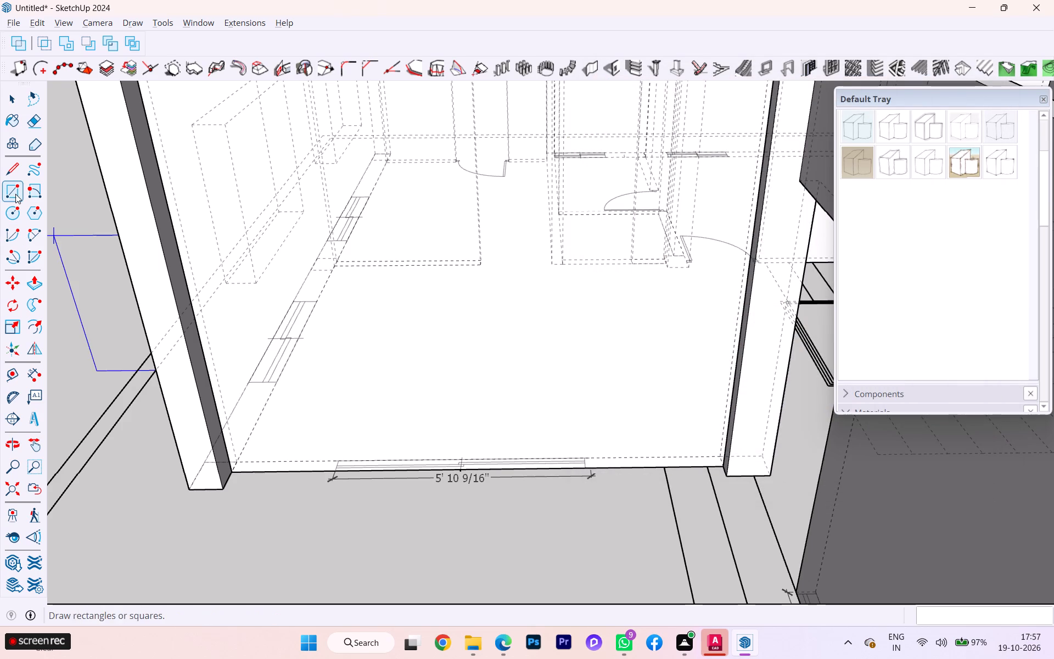
Delete the 5' 10 9/16" dimension along the window marking at the base of the unroofed building's wall.
left_click(18, 95)
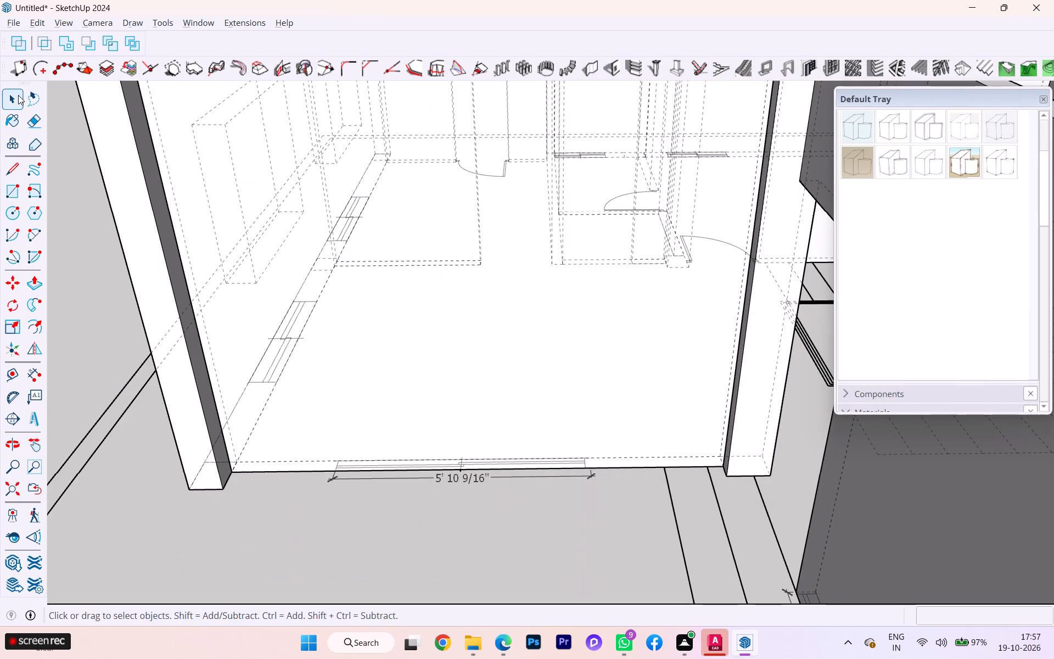
left_click(420, 480)
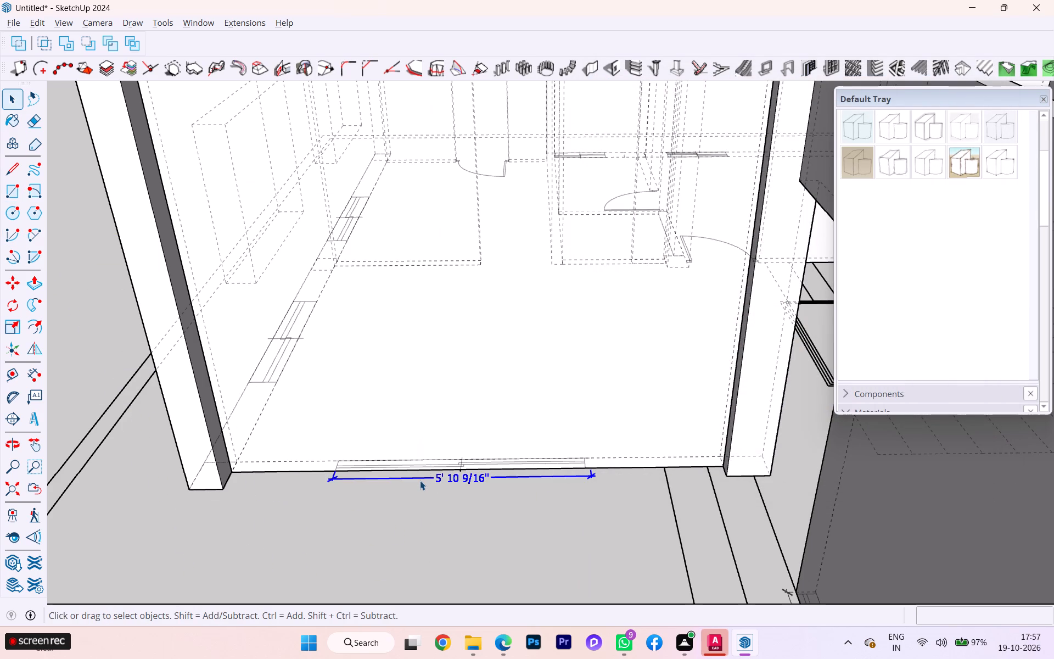
key("Delete")
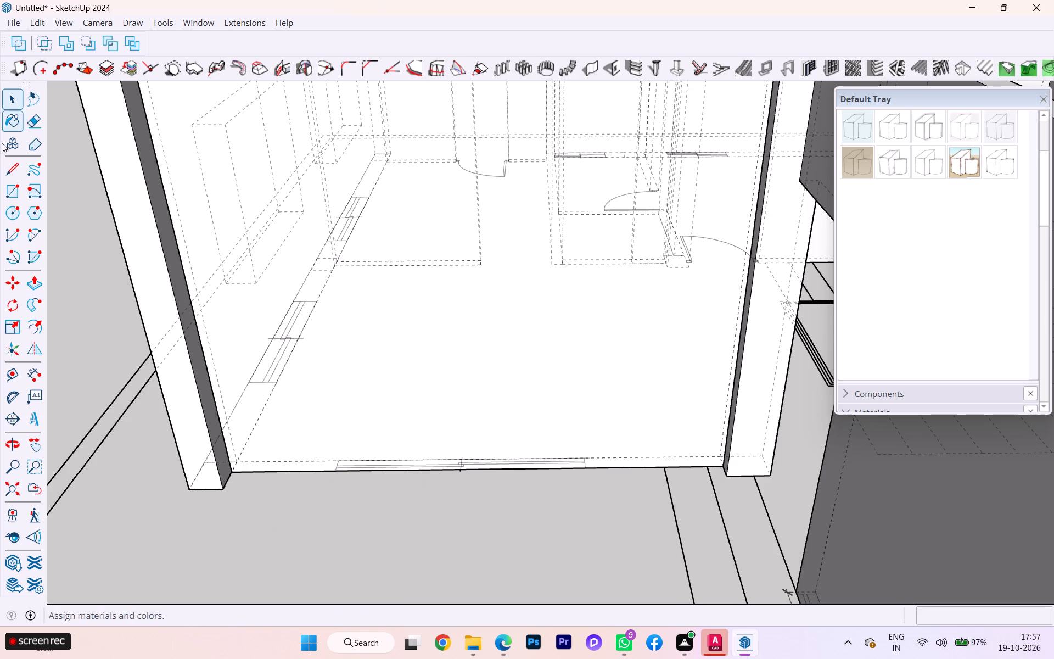
Add a linear dimension of about 6' along the wall's base edge, running from just outside one end of the window marking to the other.
left_click(35, 371)
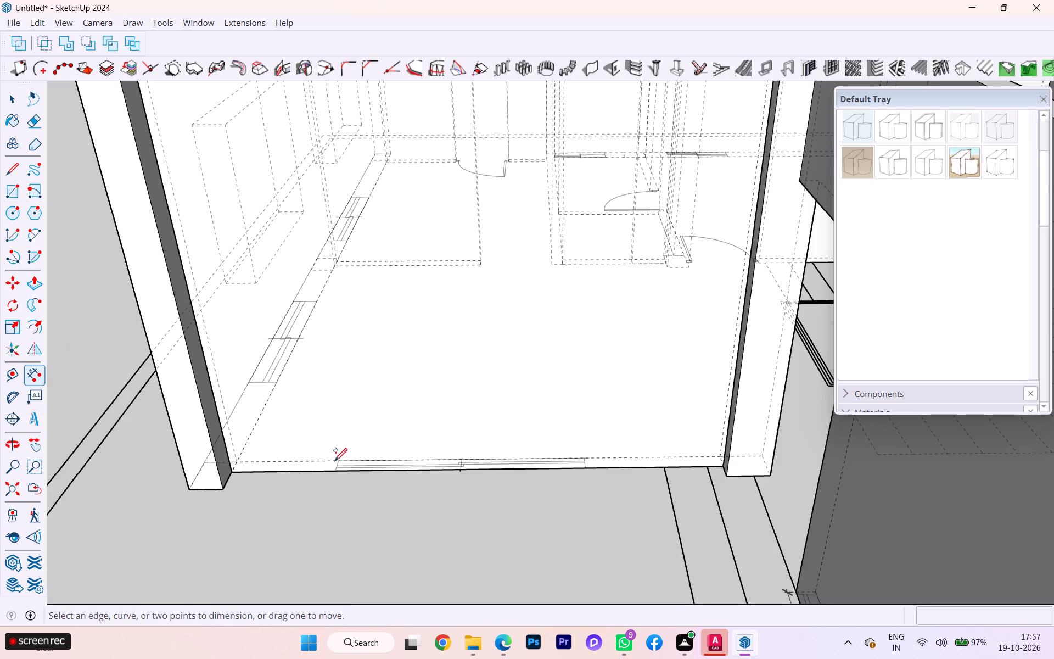
scroll(366, 474, "up", 6)
scroll(360, 474, "down", 6)
scroll(360, 474, "up", 1)
scroll(343, 492, "down", 1)
middle_click_drag(343, 492, 343, 538)
scroll(328, 523, "up", 1)
scroll(327, 522, "down", 3)
scroll(327, 522, "up", 3)
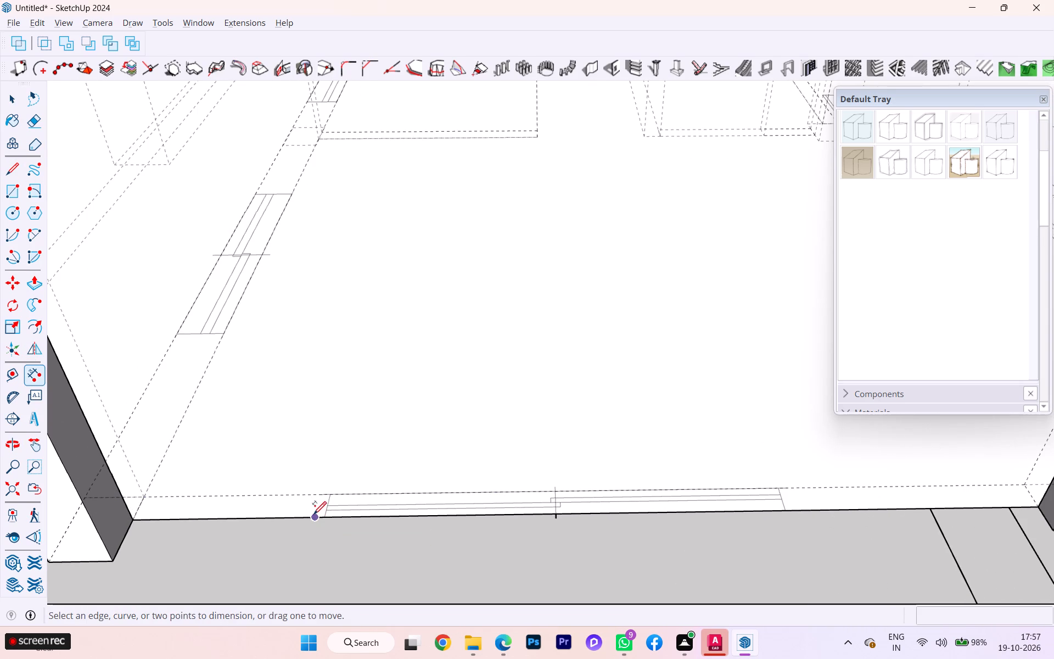
left_click(314, 516)
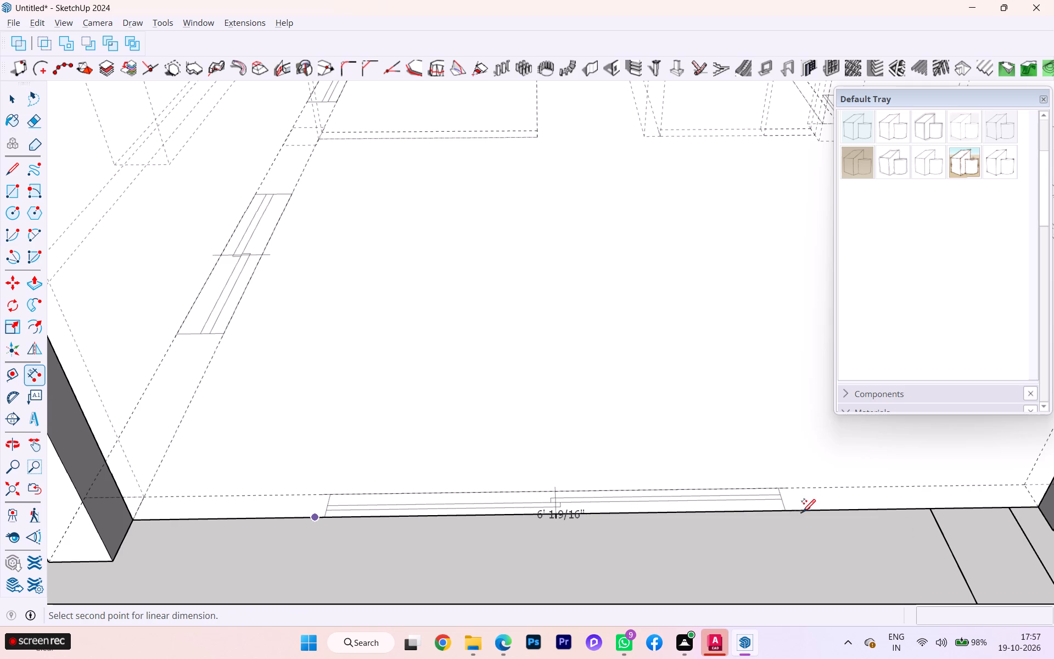
left_click(790, 512)
left_click(800, 533)
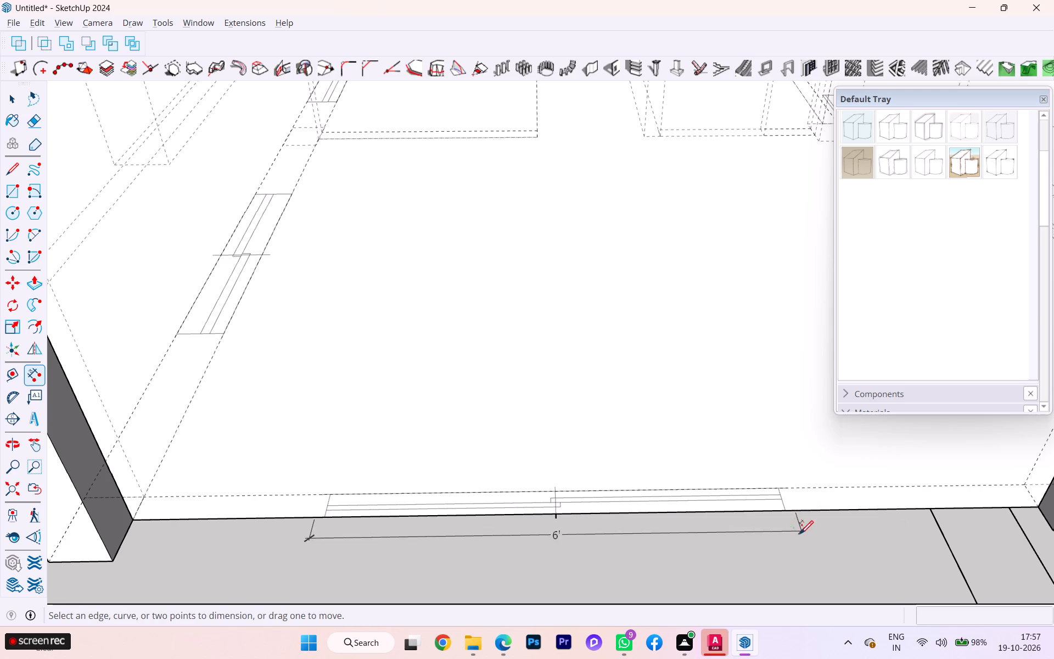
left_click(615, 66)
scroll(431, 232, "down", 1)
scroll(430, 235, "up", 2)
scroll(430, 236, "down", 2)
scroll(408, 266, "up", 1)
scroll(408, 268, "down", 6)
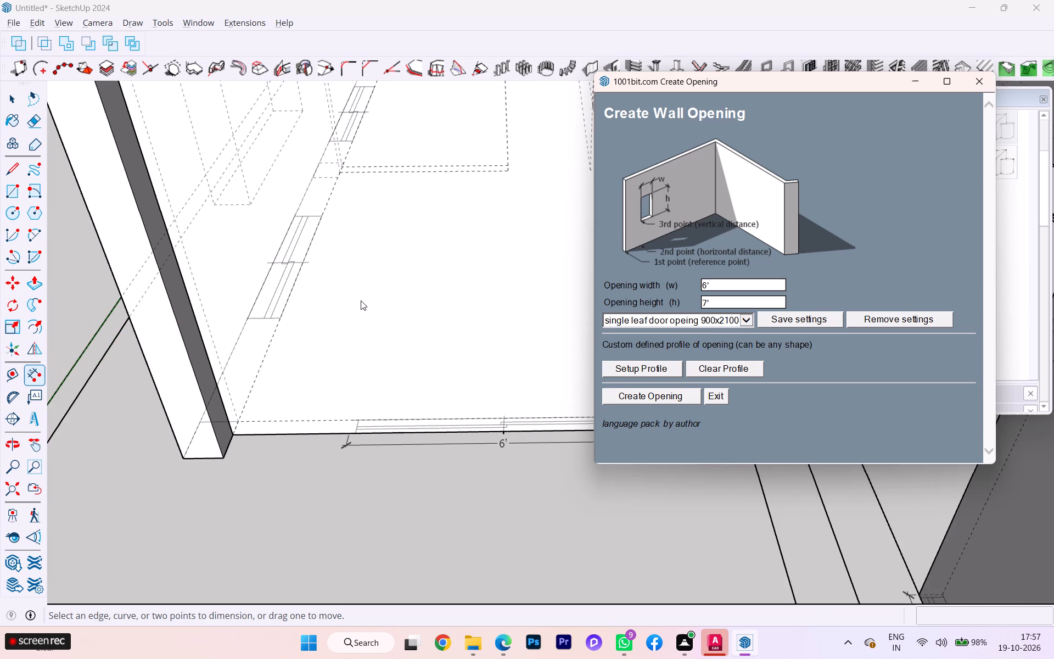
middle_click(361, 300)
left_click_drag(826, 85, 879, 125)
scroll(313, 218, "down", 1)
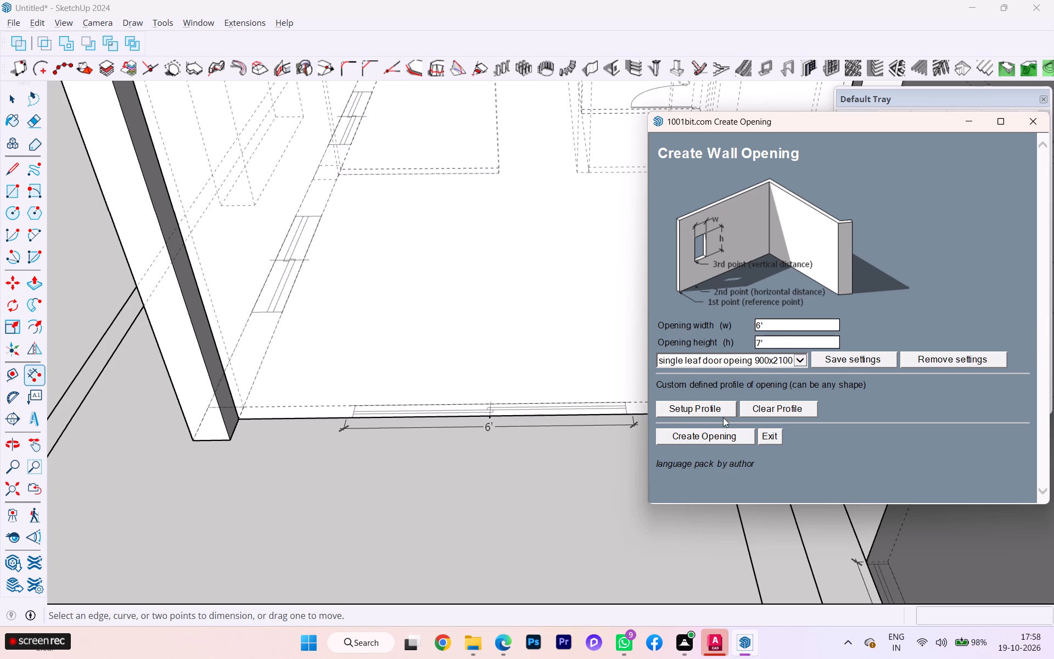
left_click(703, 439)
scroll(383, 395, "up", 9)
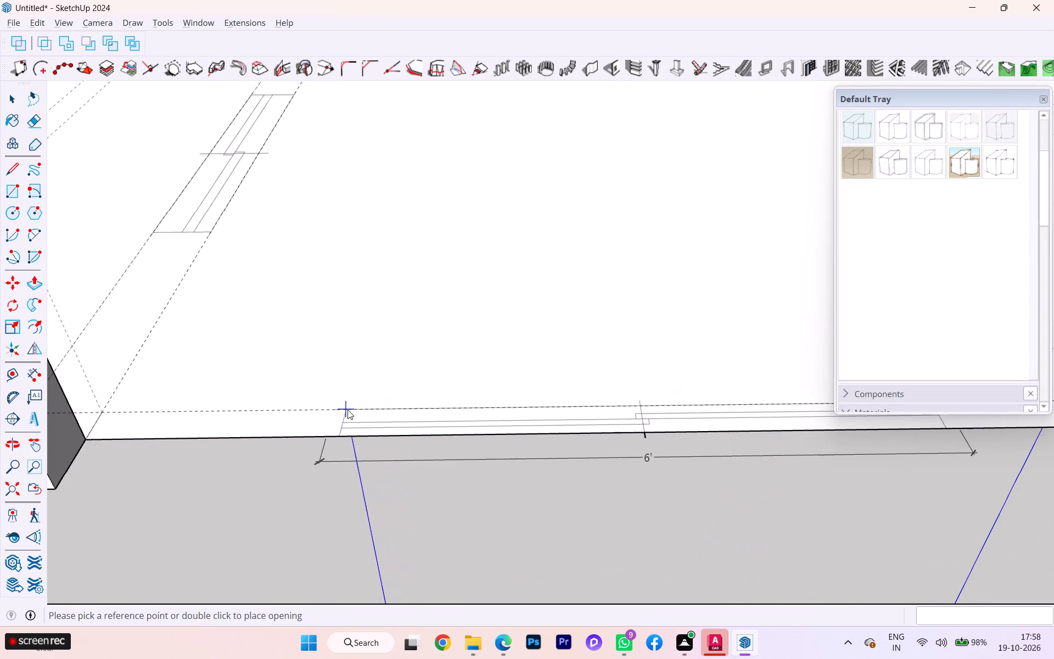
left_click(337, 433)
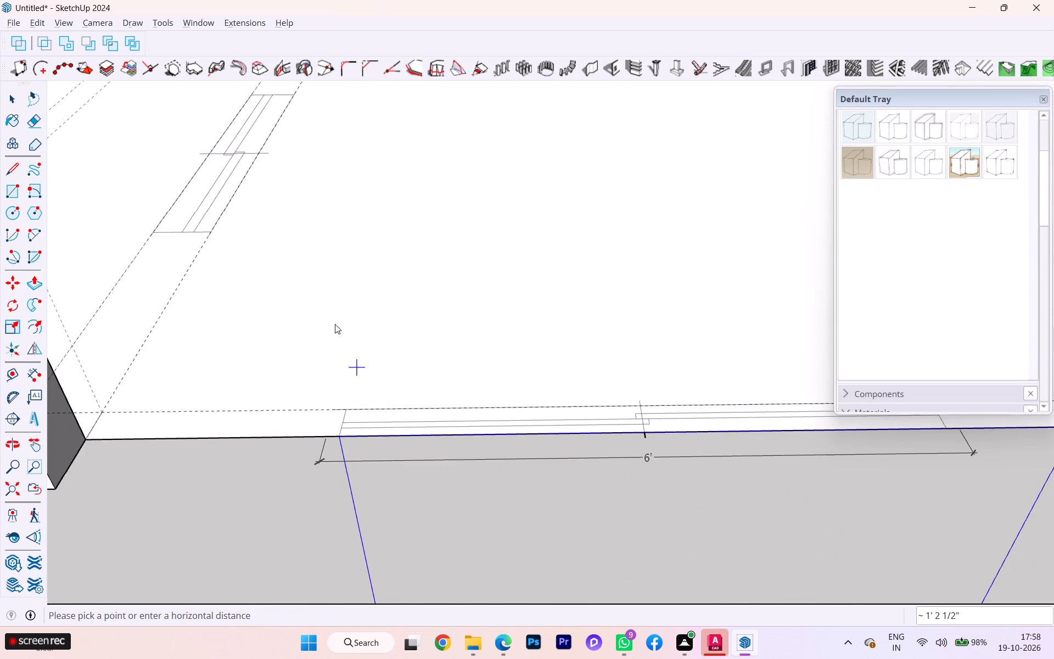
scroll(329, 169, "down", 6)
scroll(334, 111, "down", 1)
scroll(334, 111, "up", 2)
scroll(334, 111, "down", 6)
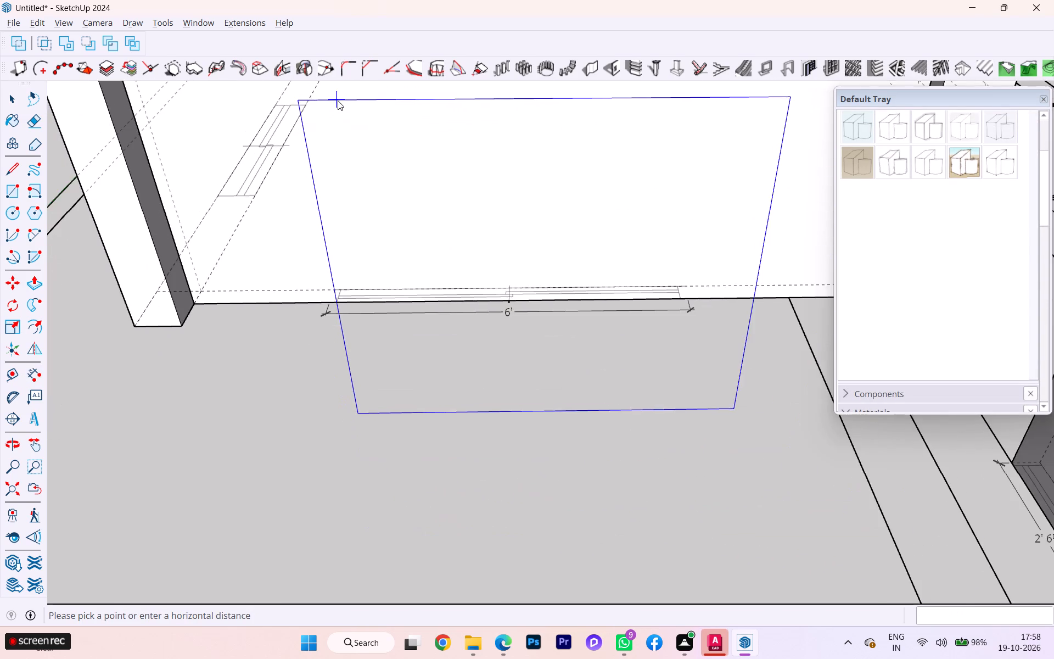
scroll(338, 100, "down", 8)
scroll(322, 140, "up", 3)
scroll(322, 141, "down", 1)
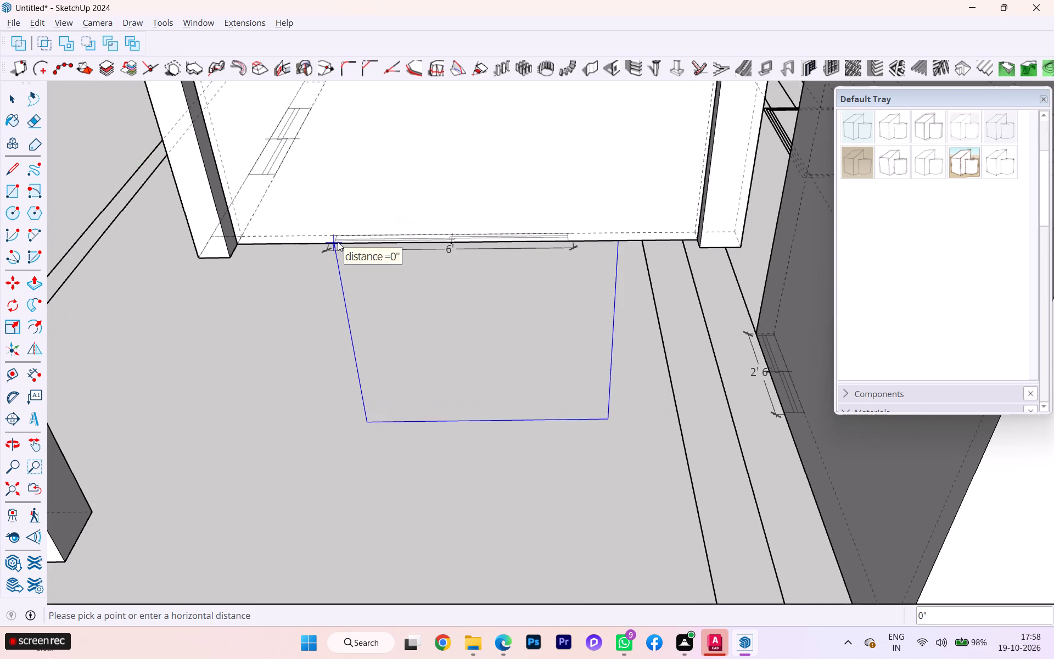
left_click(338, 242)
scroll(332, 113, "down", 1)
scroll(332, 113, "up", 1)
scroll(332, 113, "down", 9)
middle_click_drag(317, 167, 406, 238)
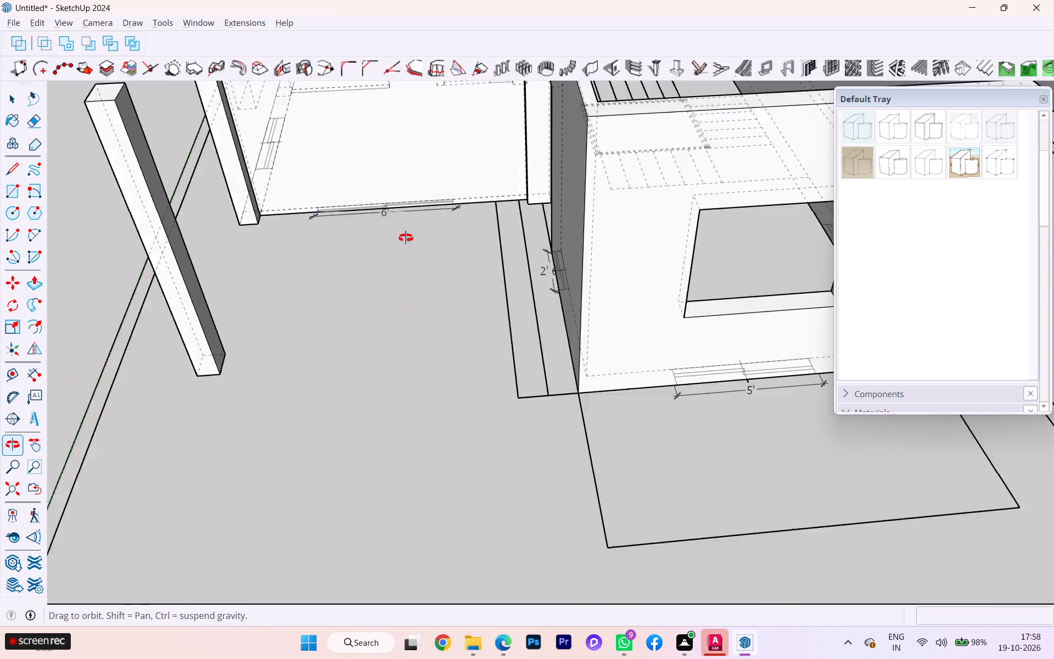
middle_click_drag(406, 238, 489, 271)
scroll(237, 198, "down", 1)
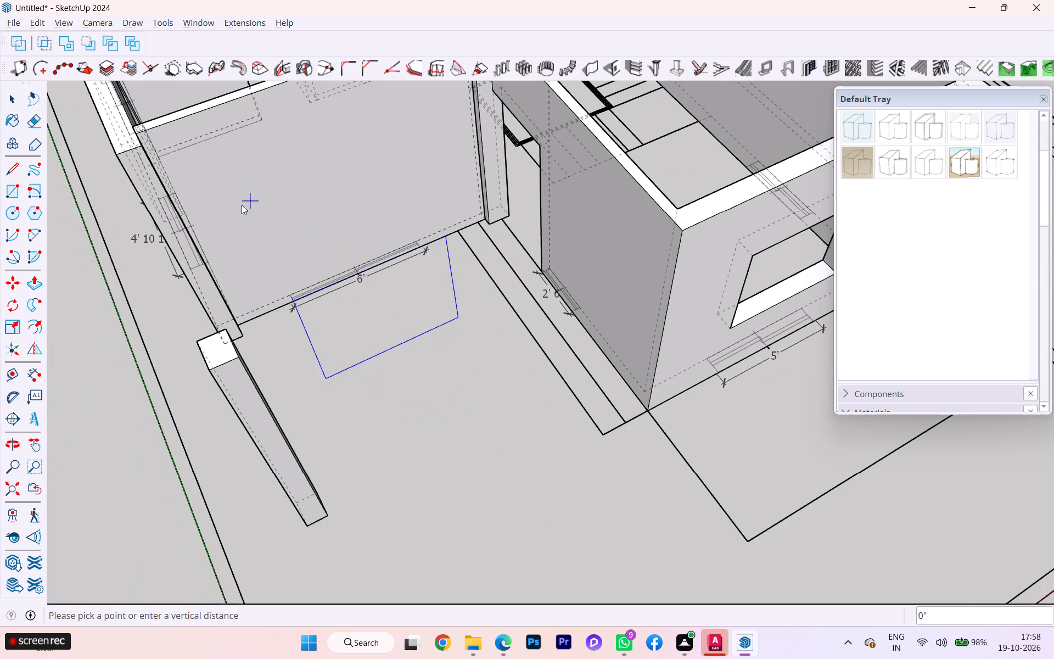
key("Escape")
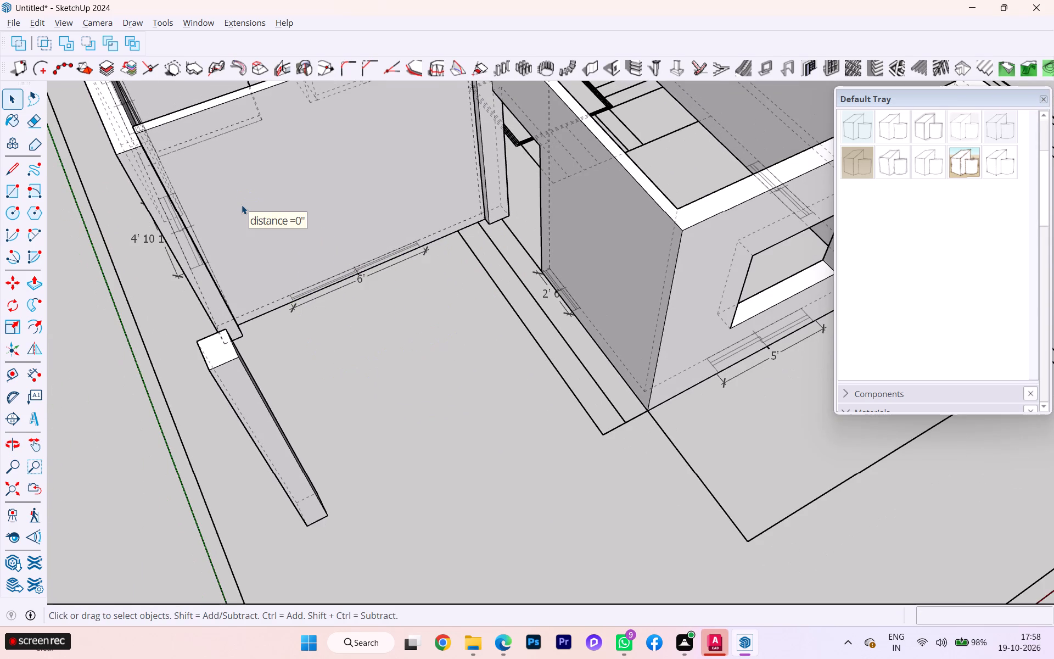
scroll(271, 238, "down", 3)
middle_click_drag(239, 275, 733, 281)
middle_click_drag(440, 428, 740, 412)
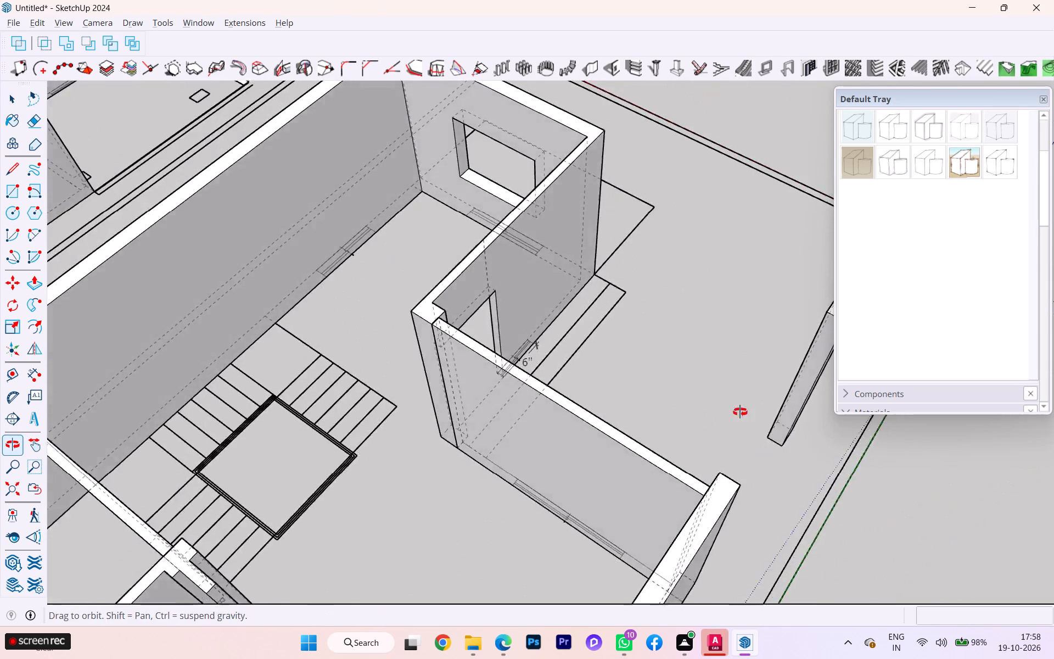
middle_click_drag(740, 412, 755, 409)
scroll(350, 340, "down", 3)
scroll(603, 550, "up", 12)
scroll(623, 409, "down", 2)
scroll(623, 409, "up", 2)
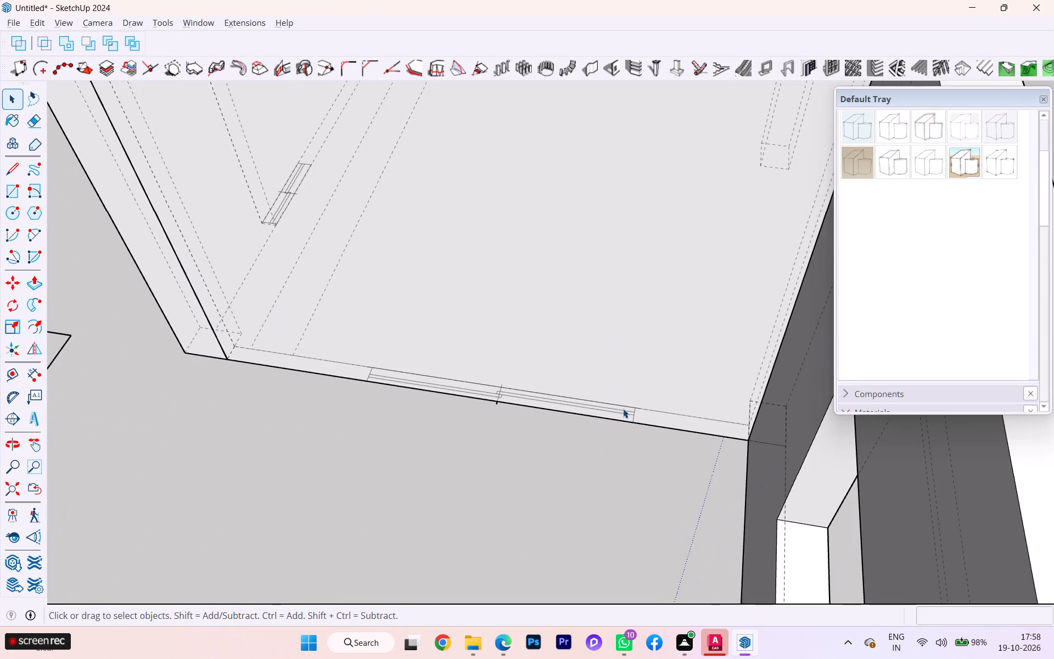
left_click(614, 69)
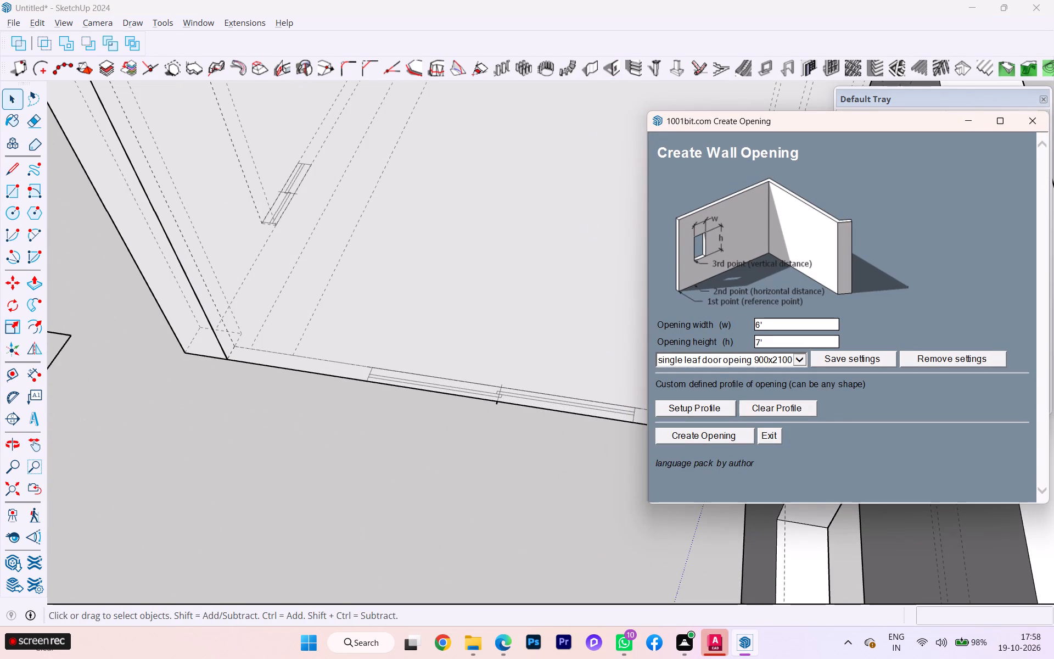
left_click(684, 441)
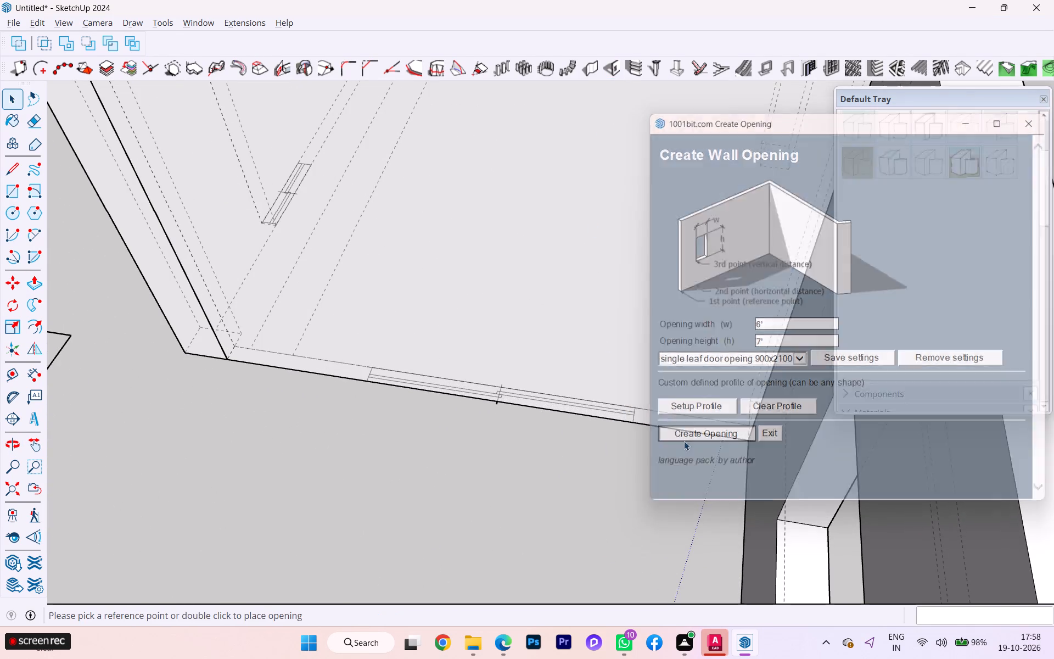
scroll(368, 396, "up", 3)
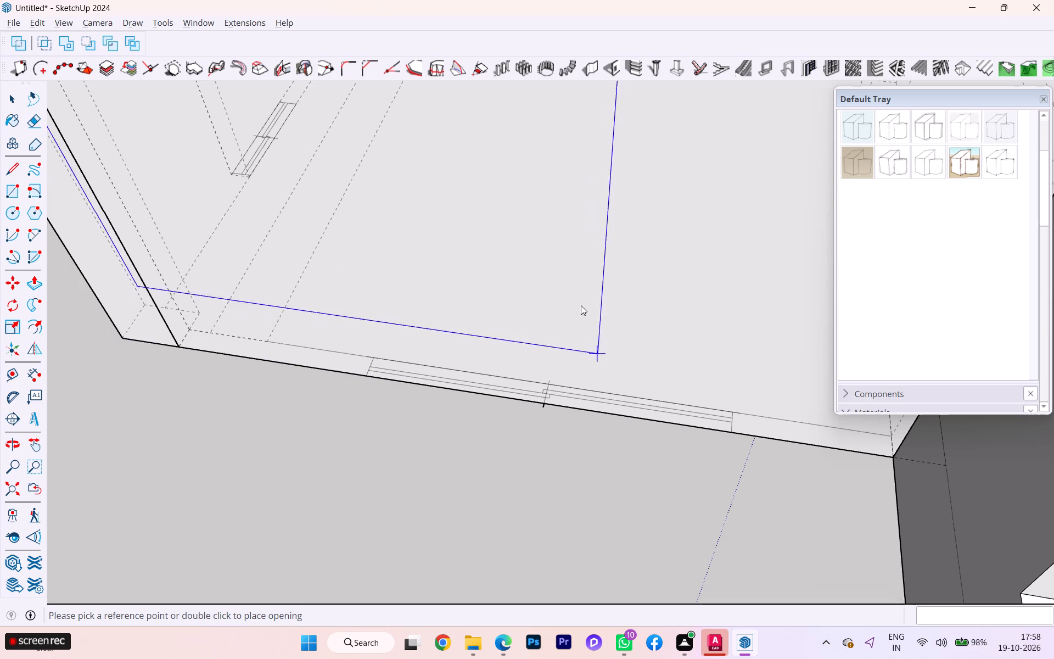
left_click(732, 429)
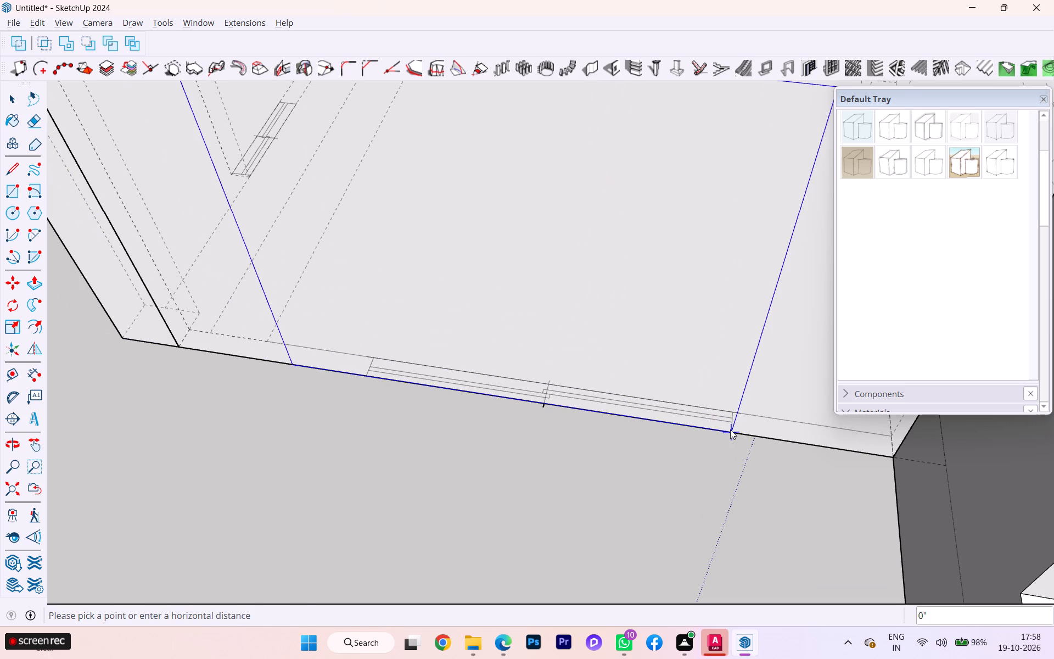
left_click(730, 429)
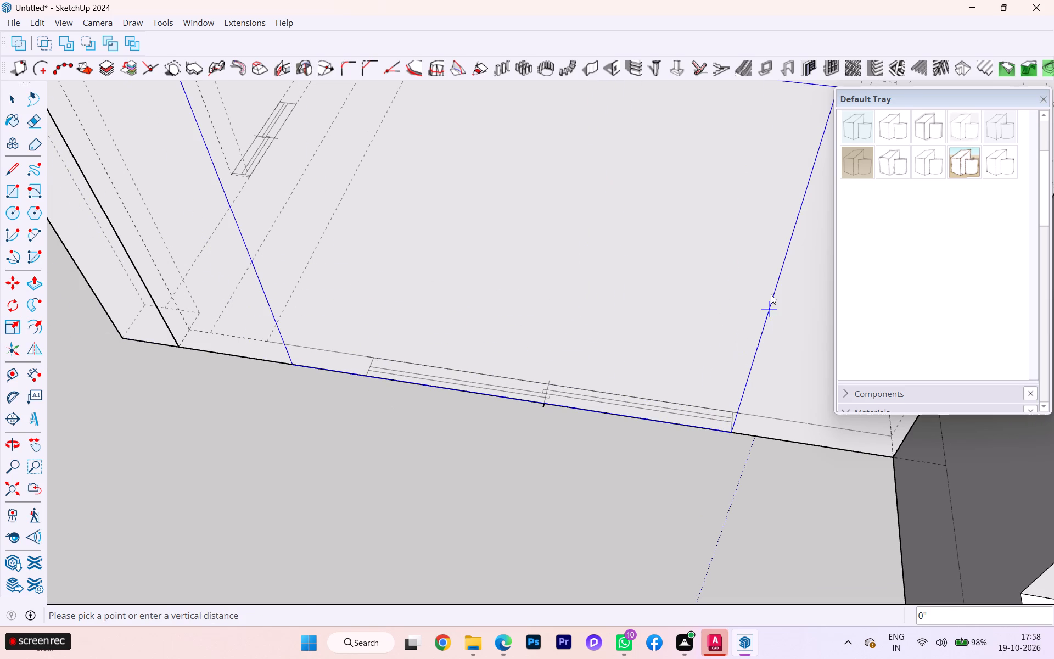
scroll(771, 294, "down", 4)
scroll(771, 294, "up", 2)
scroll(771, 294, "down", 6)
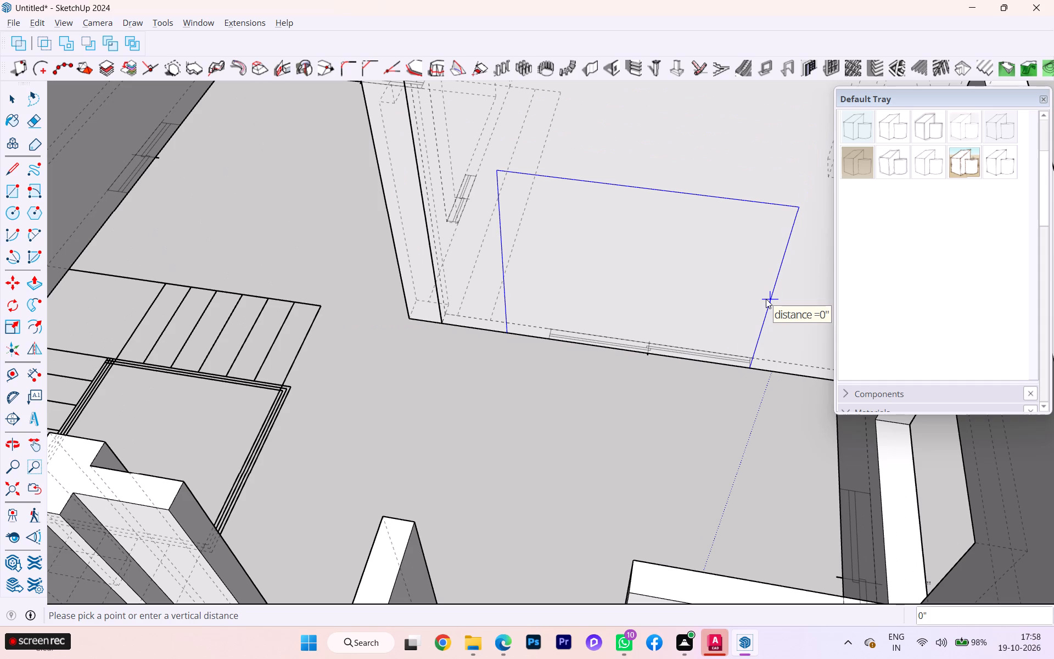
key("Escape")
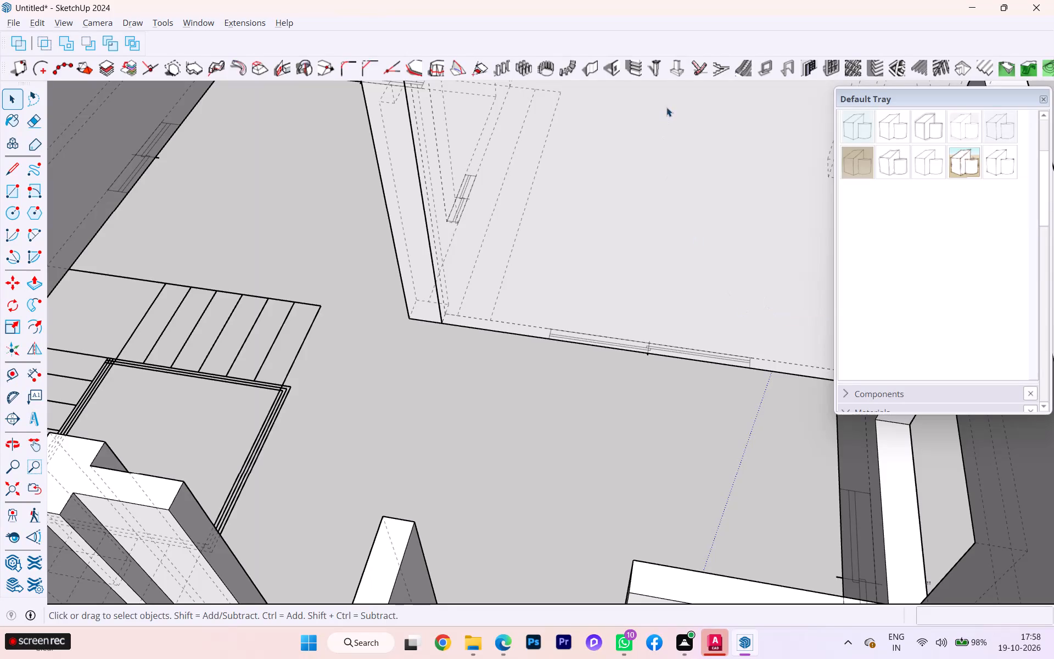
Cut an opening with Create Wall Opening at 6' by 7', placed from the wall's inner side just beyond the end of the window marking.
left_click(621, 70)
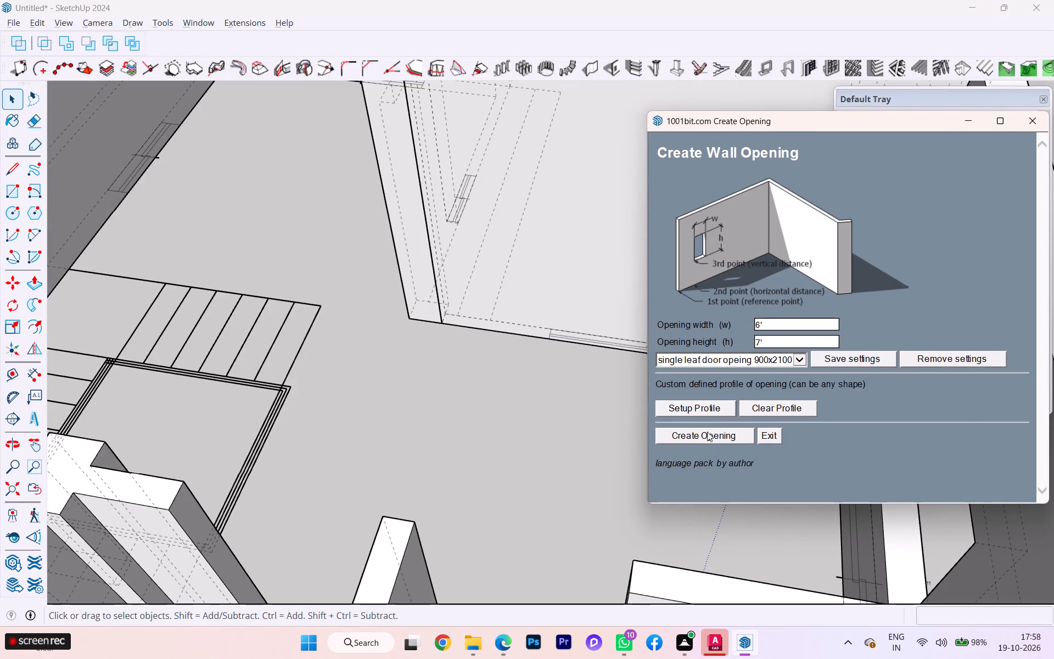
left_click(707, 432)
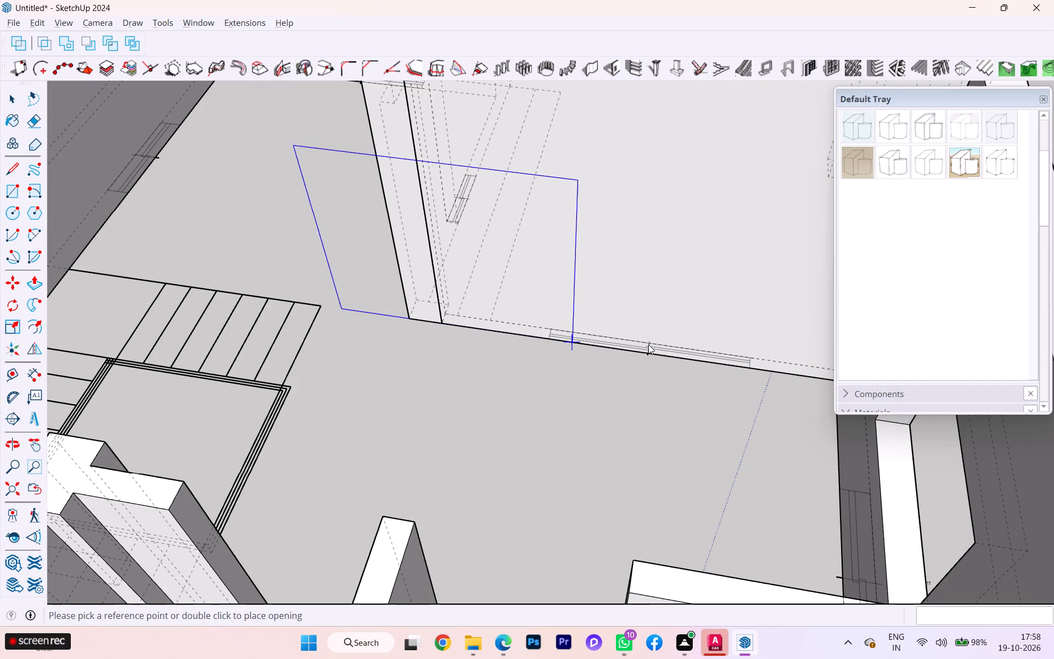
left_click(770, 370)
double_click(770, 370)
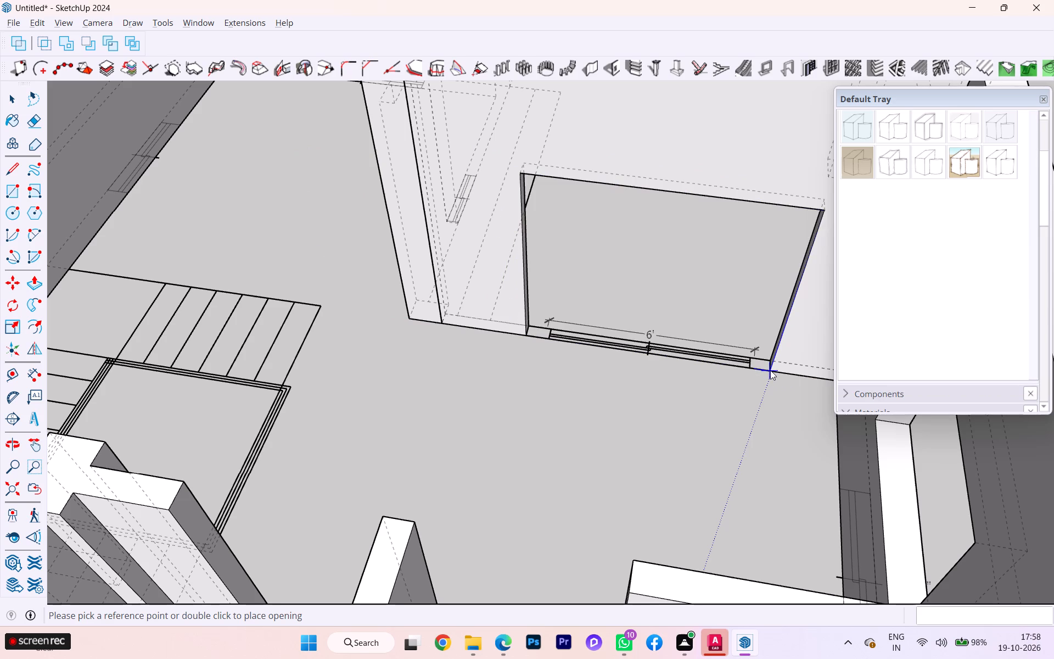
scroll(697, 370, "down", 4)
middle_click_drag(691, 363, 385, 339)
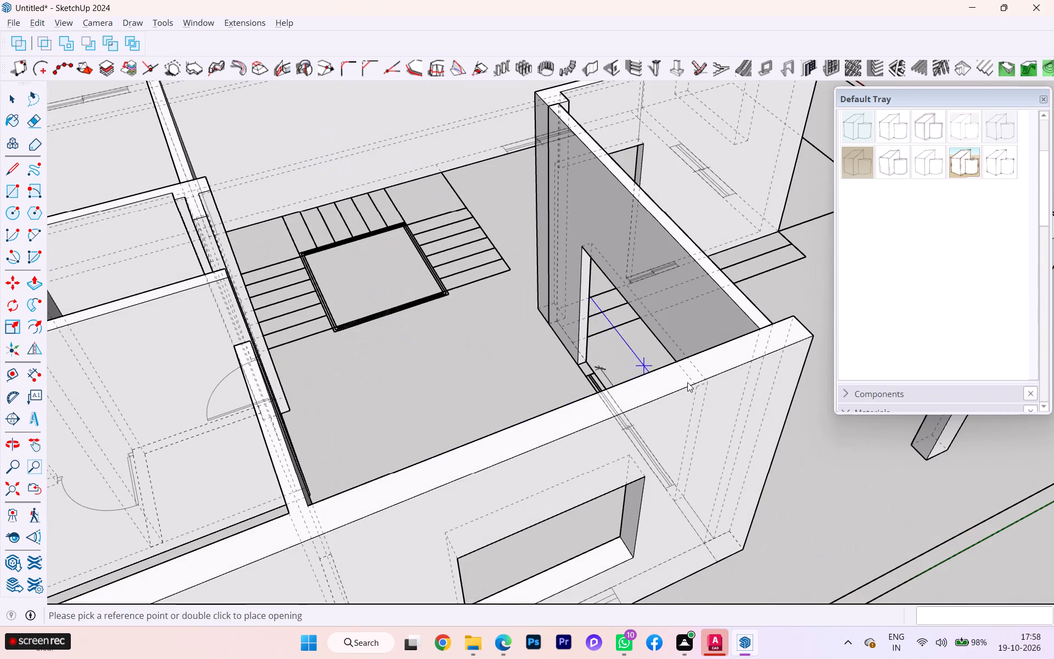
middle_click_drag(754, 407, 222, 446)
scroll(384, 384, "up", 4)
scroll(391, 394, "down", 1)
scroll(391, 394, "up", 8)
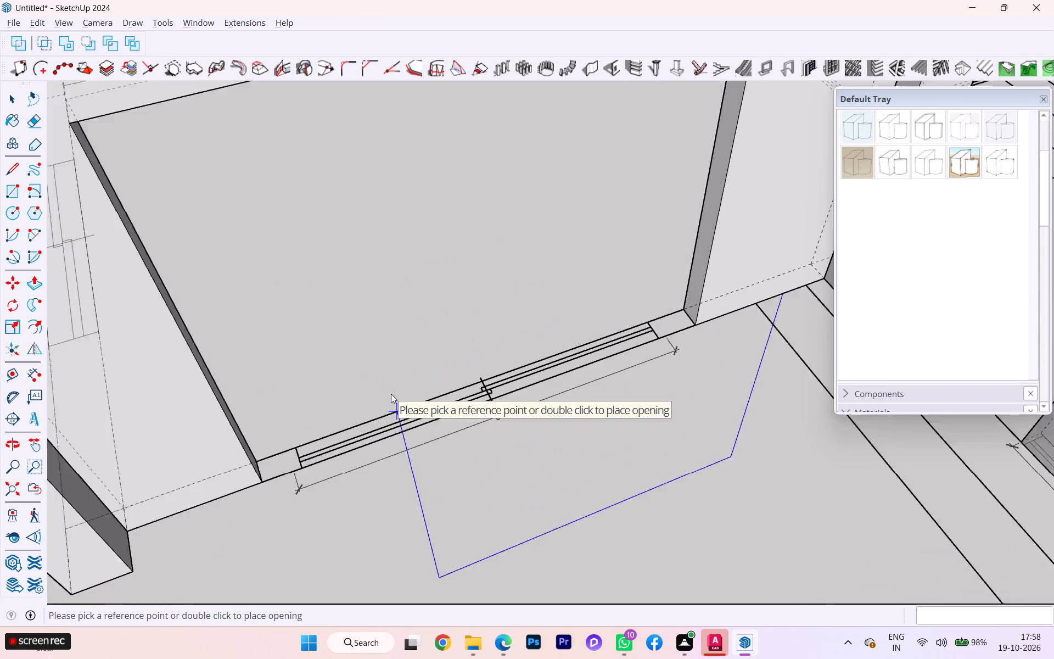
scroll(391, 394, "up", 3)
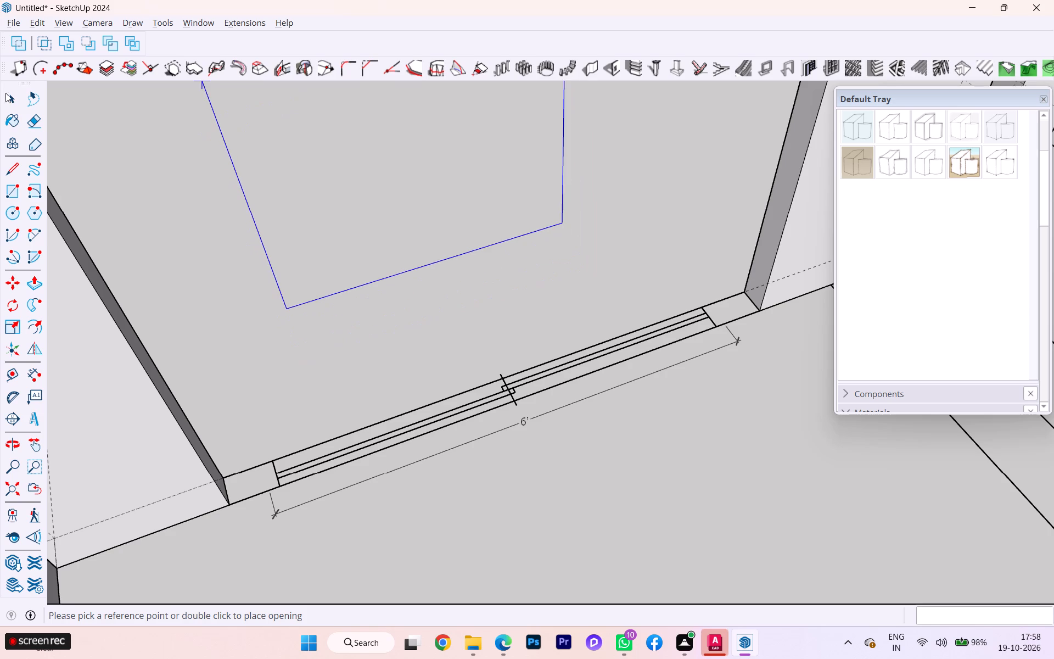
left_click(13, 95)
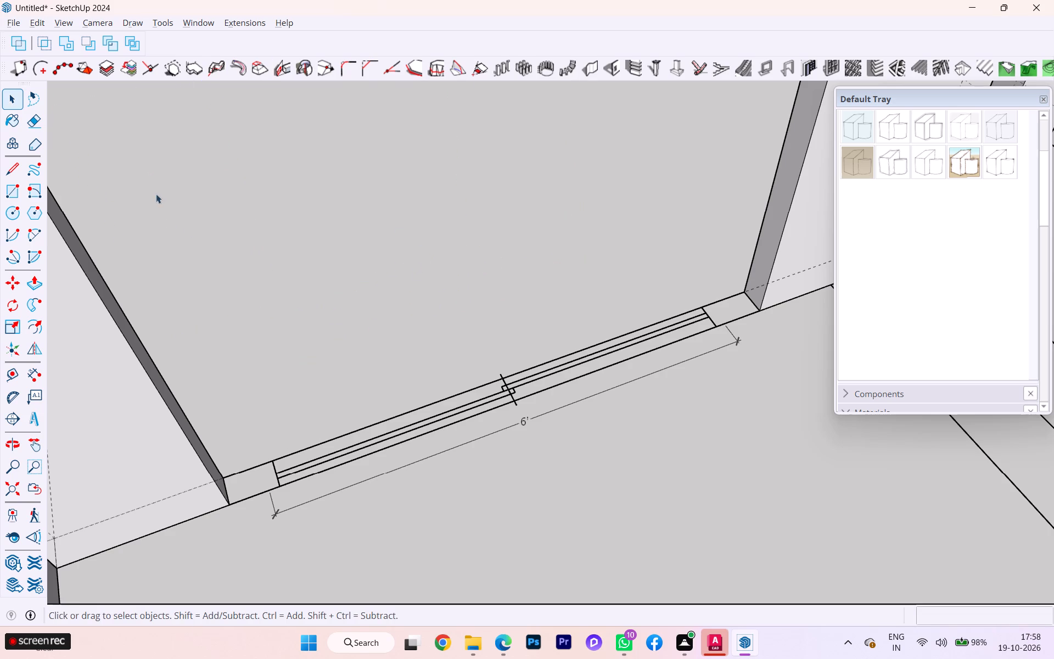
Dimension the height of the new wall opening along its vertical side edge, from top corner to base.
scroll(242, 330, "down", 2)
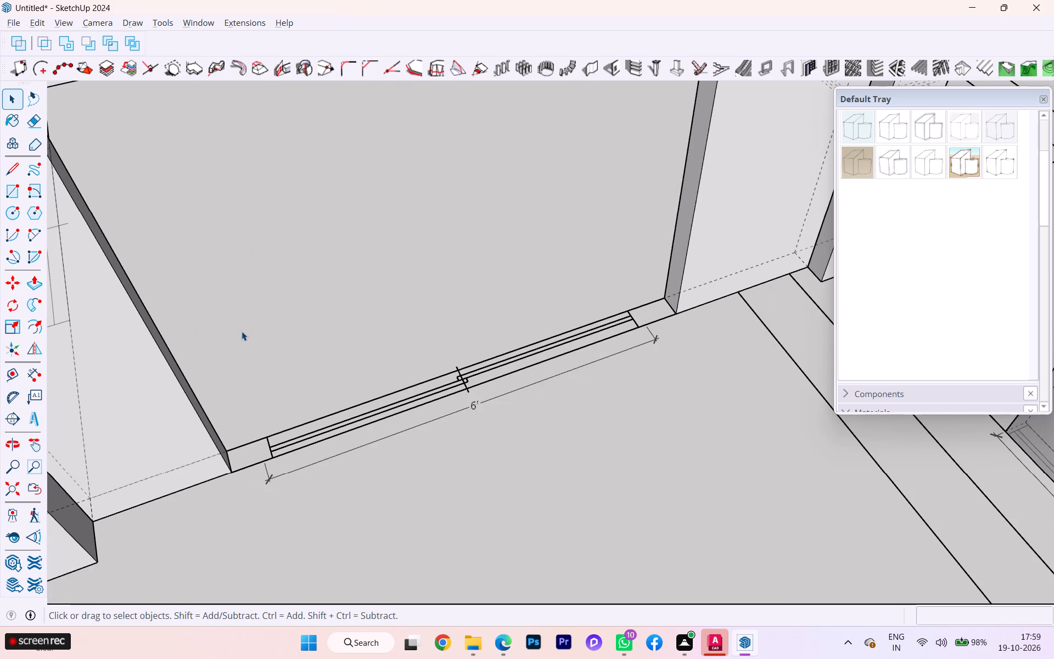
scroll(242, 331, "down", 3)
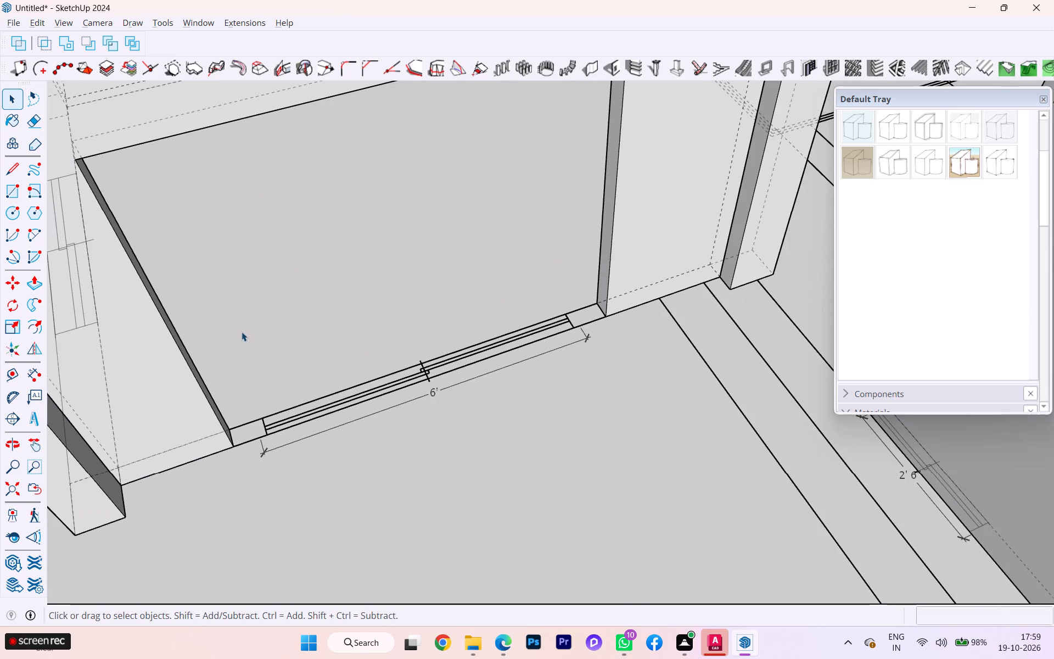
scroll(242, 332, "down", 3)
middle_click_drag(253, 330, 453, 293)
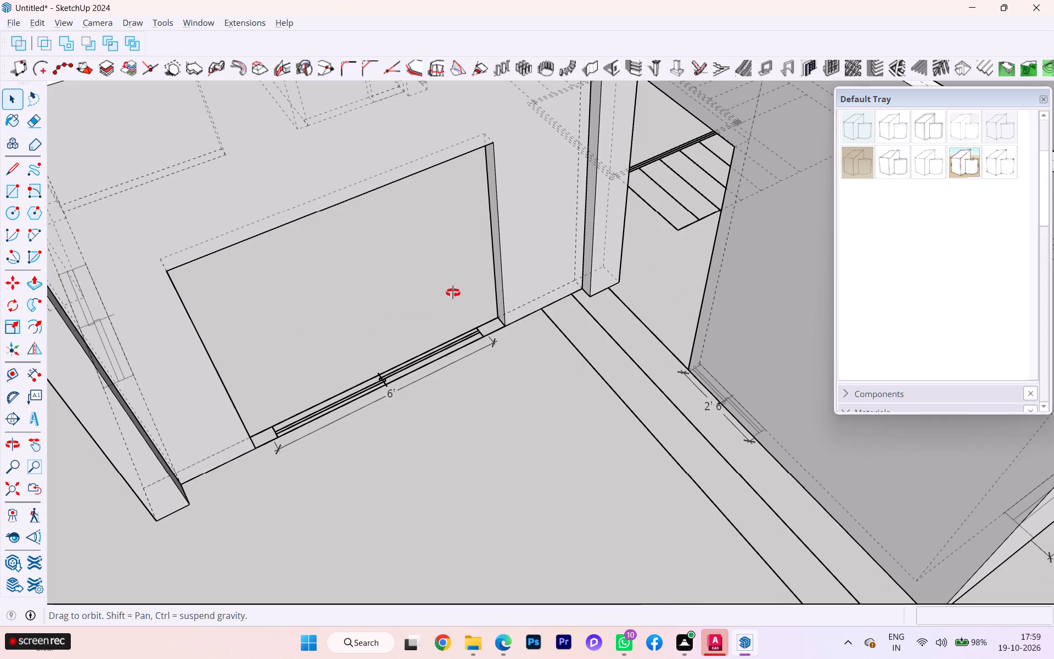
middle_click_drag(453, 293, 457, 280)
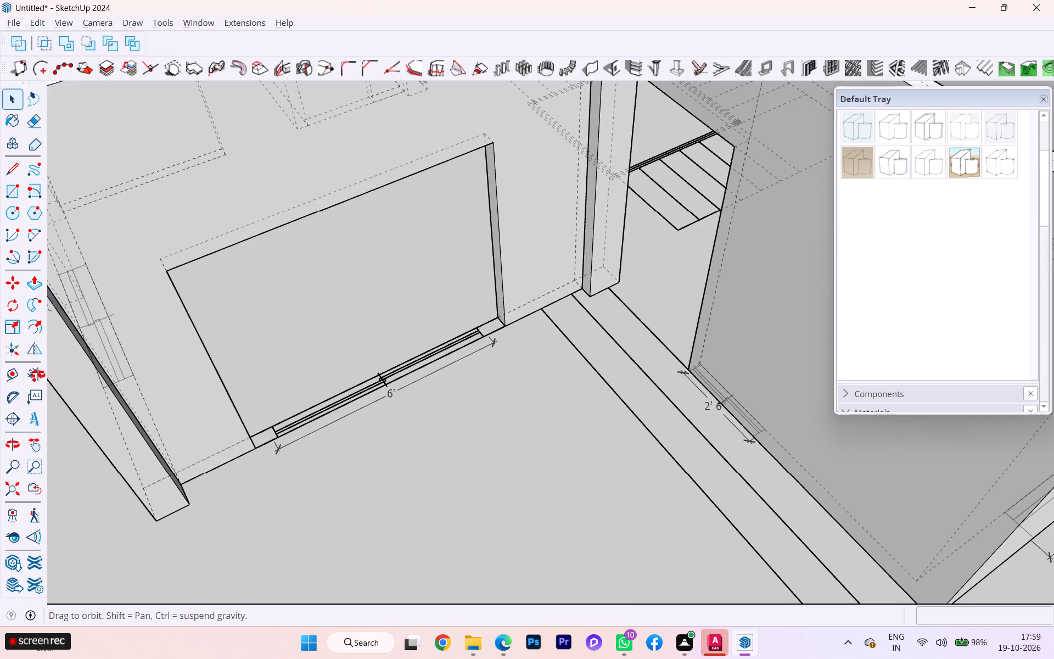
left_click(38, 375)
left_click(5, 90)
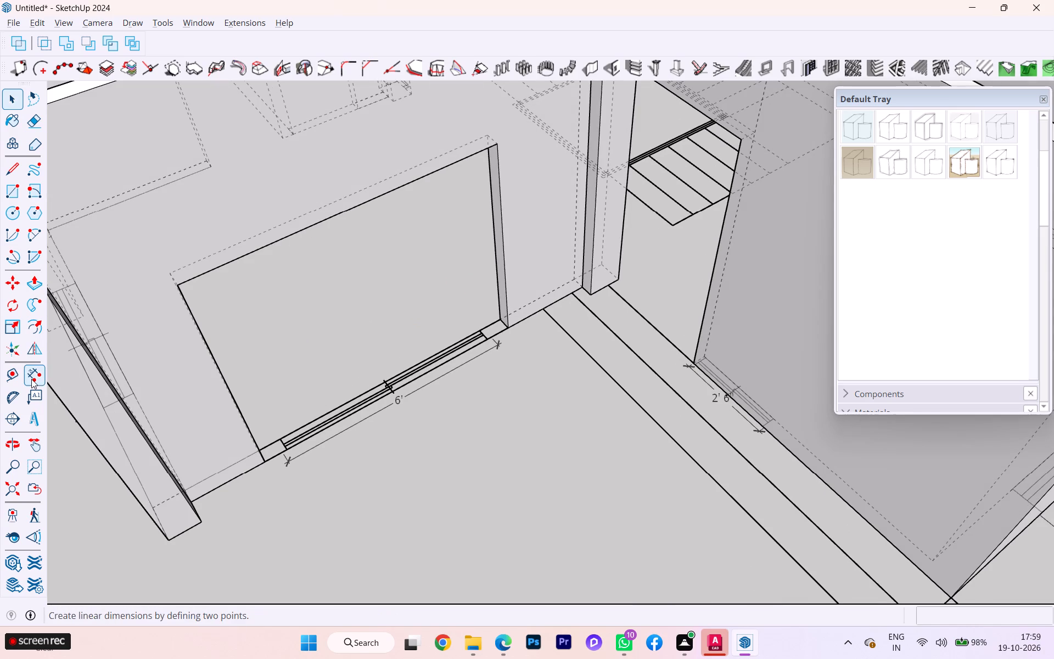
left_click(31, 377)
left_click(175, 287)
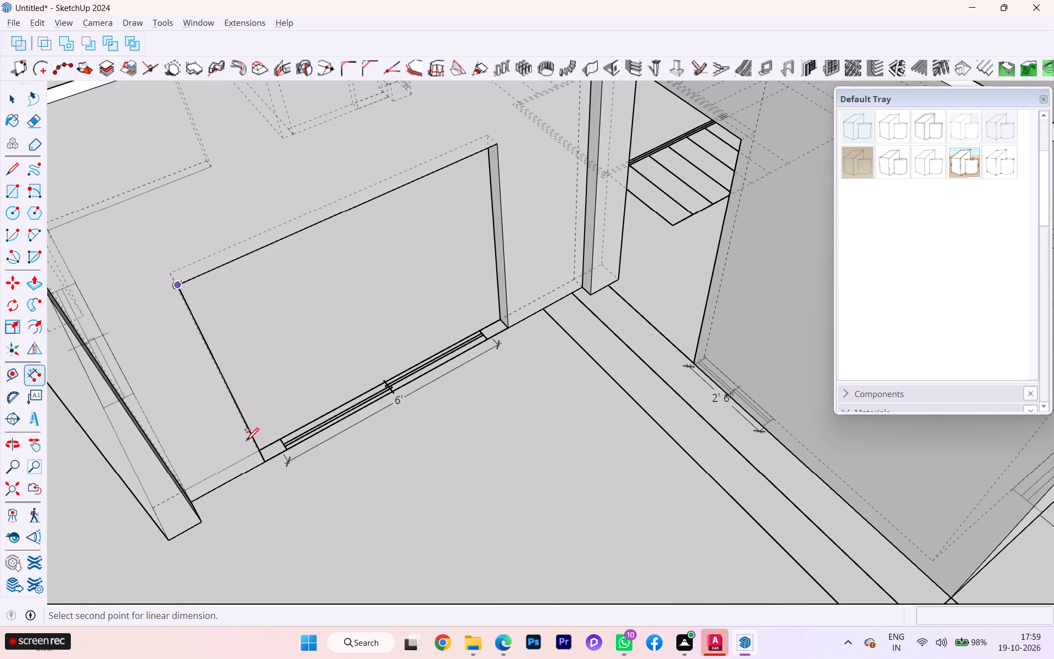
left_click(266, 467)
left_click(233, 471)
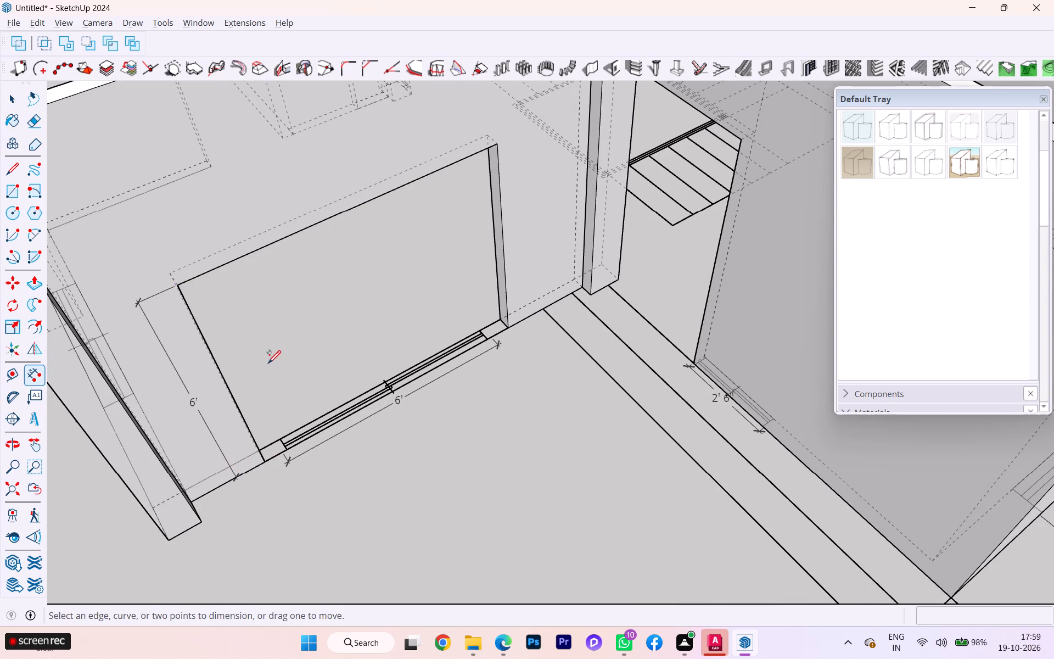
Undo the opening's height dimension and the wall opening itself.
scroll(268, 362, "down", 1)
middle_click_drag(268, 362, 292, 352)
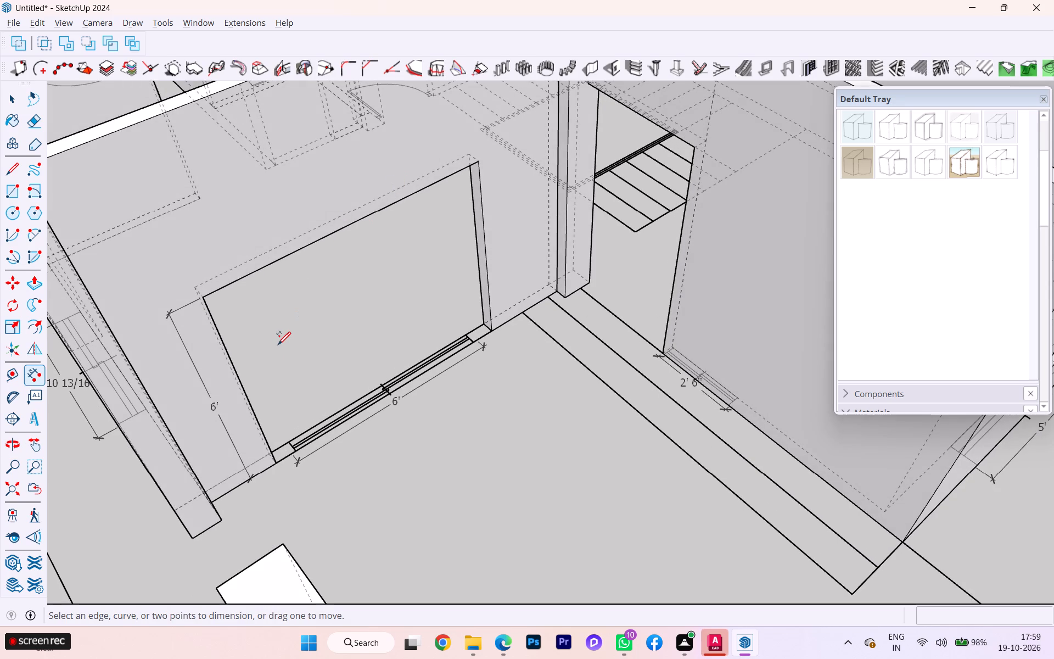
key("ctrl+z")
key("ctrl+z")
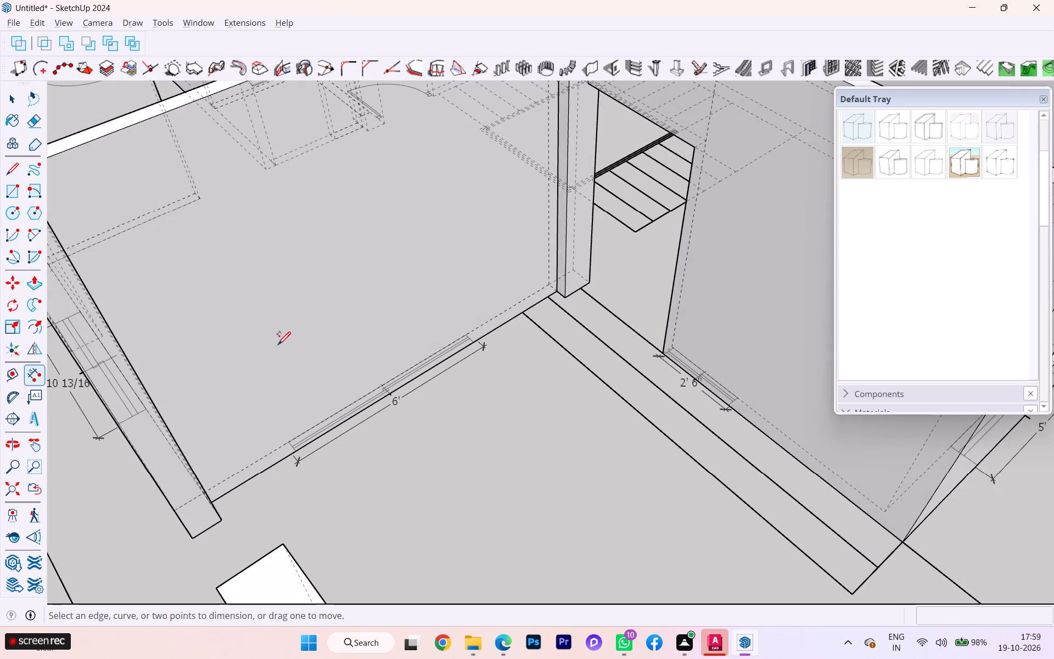
Cut an opening 7' wide by 6' high with Create Wall Opening at the wall's base, placed from the inner side at the window marking's end.
left_click(617, 64)
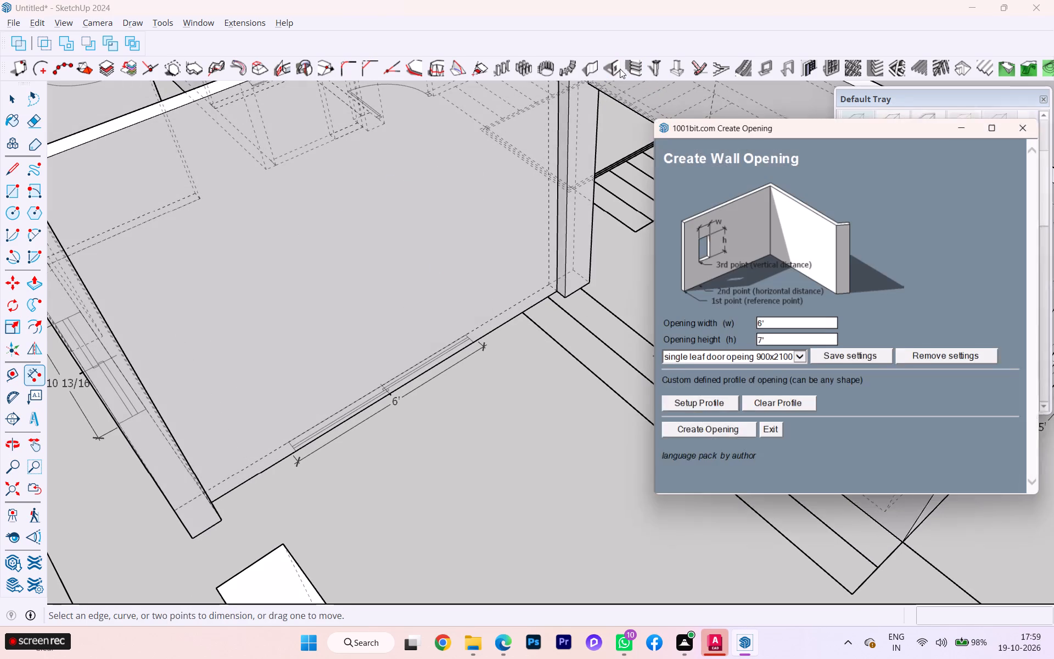
left_click_drag(792, 327, 725, 325)
type("7'")
left_click(771, 343)
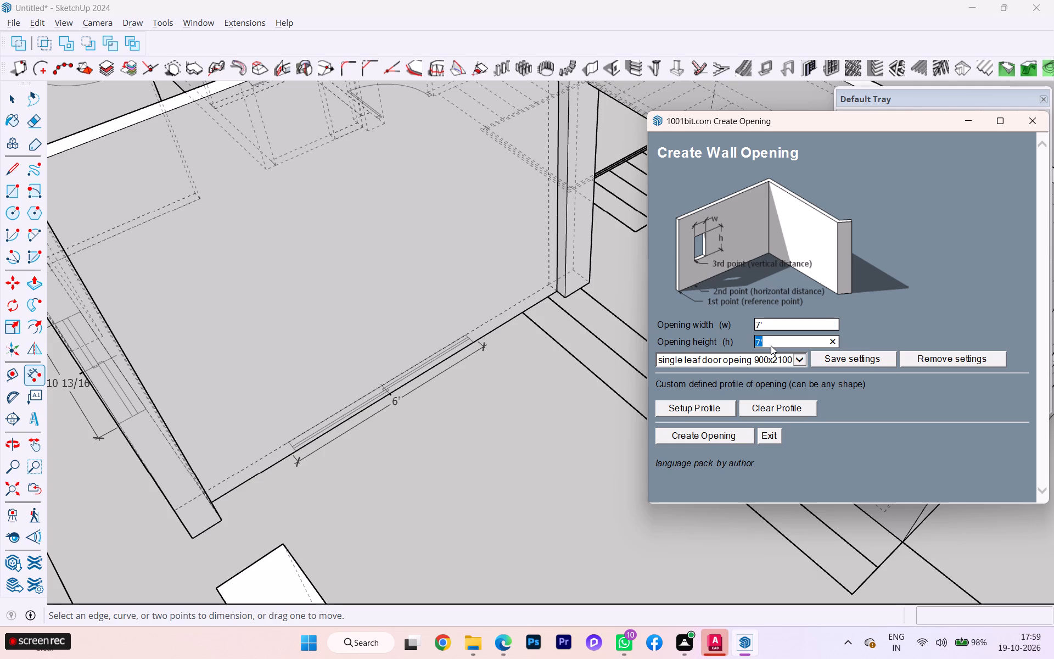
type("6'")
left_click(700, 436)
scroll(303, 417, "down", 1)
middle_click_drag(303, 417, 604, 438)
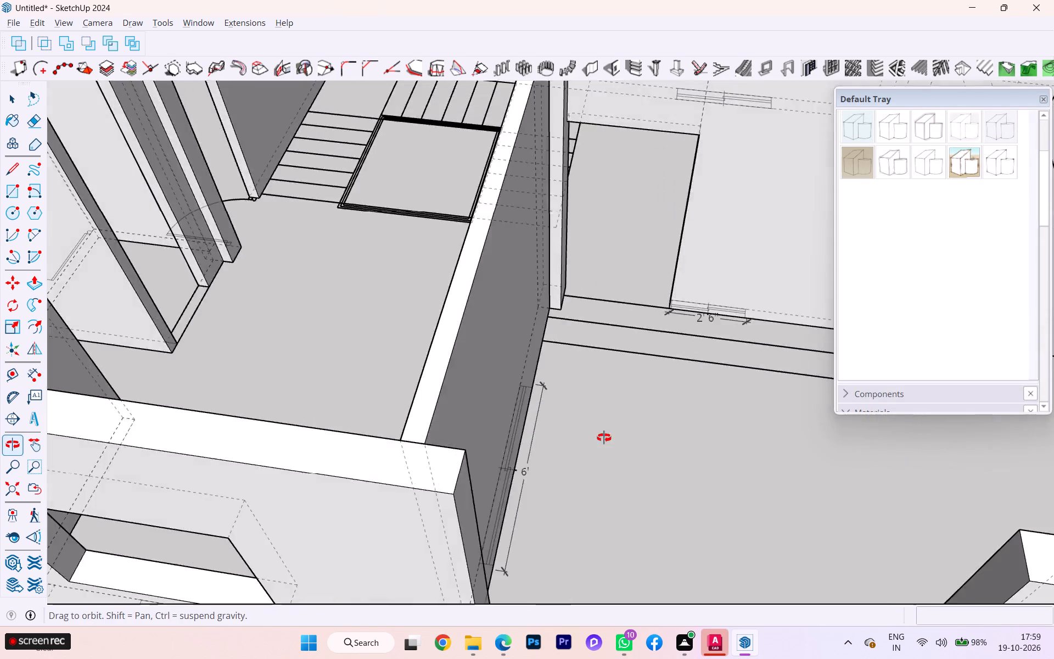
middle_click_drag(604, 438, 907, 406)
middle_click_drag(717, 403, 775, 435)
scroll(509, 400, "down", 4)
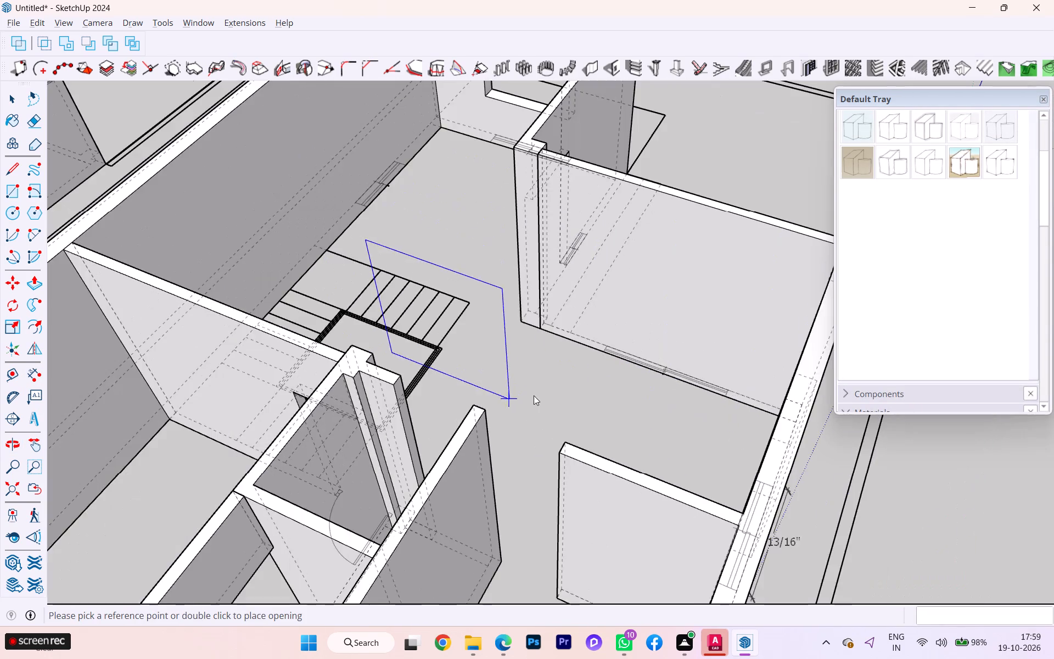
scroll(644, 389, "up", 4)
scroll(763, 399, "up", 3)
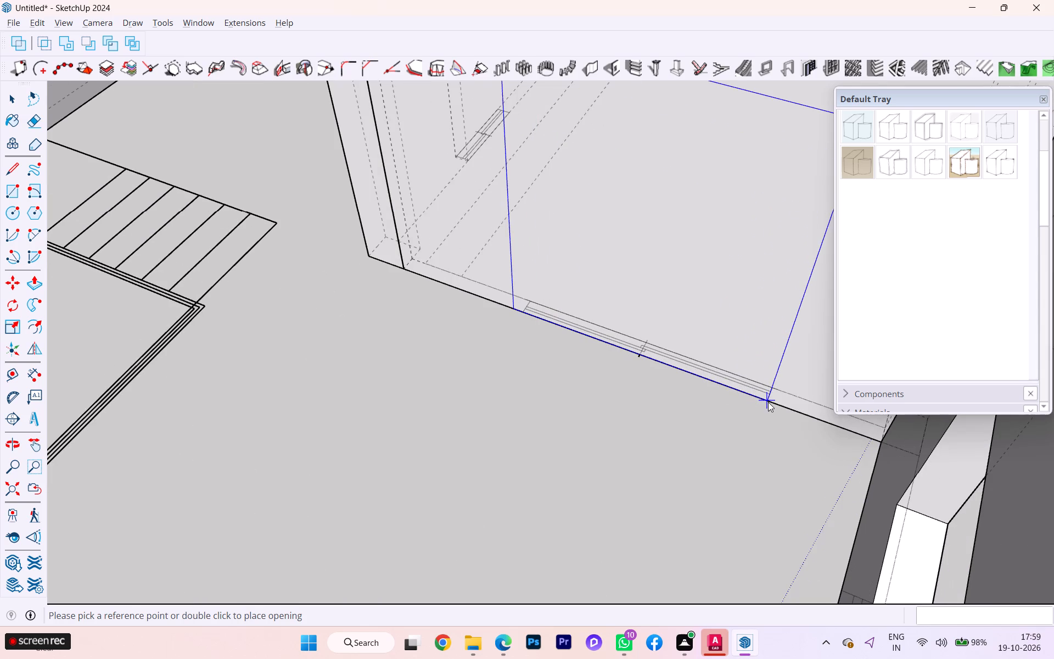
left_click(777, 405)
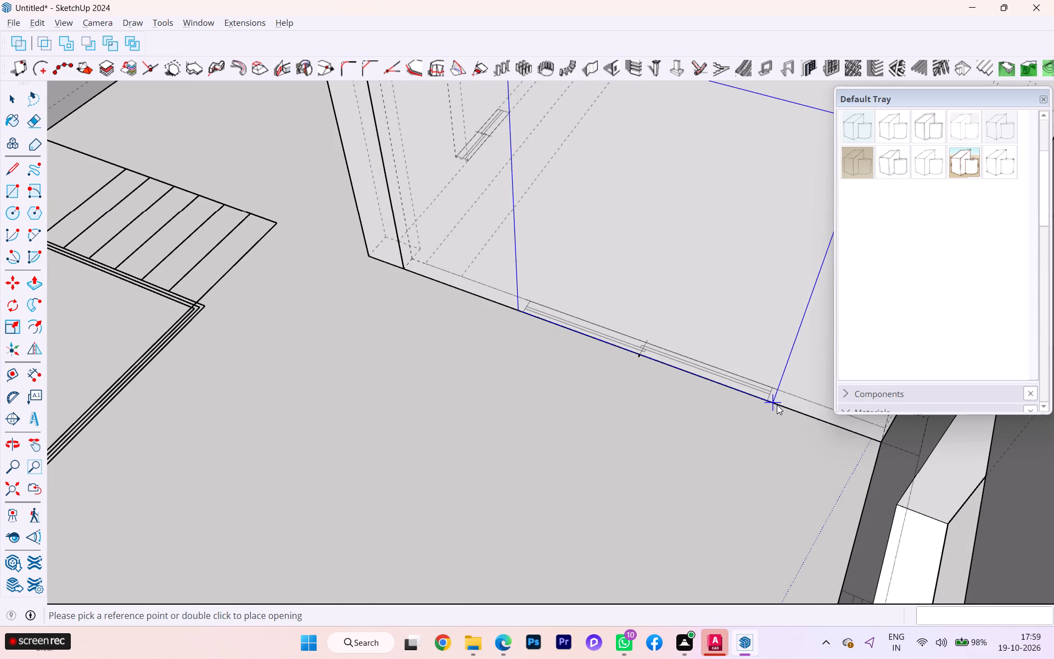
double_click(775, 401)
scroll(629, 338, "down", 4)
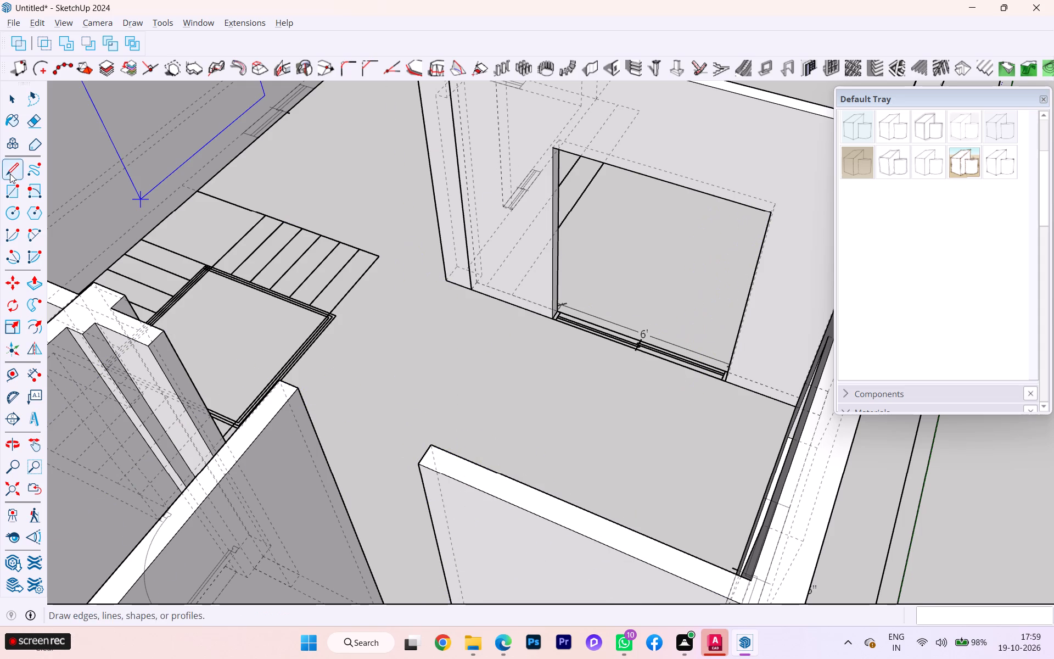
Delete the 6' linear dimension along the base of the new wall opening.
left_click(4, 104)
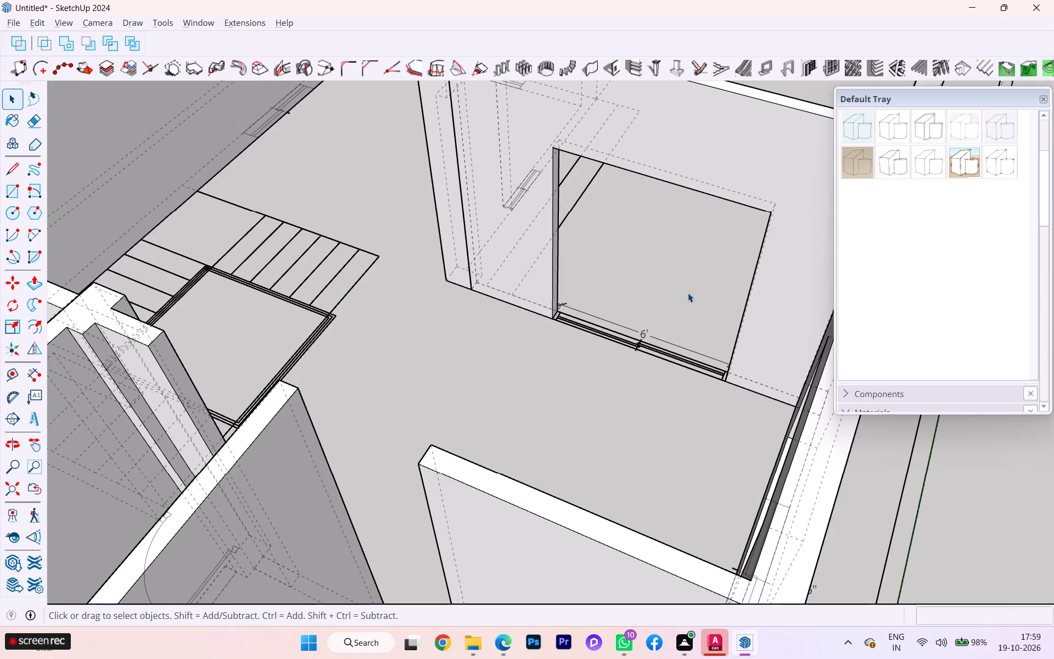
scroll(894, 657, "down", 4)
scroll(1007, 605, "up", 2)
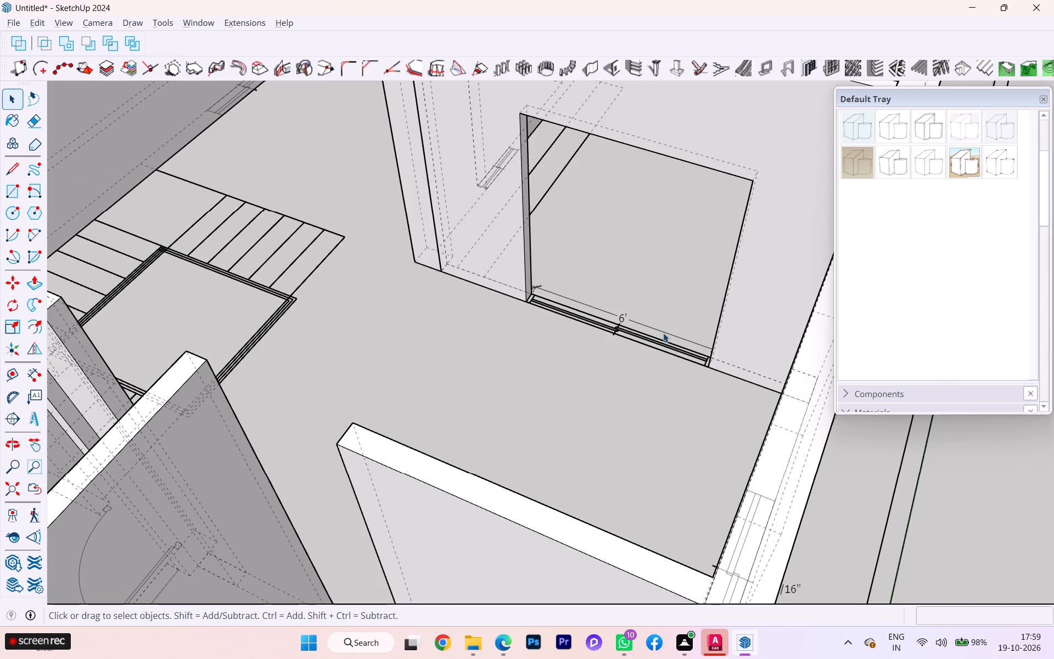
left_click(663, 332)
key("Delete")
Examine the openings cut so far in the villa's inner and outer walls against their window markings.
scroll(806, 382, "down", 4)
scroll(599, 345, "up", 1)
scroll(641, 361, "down", 3)
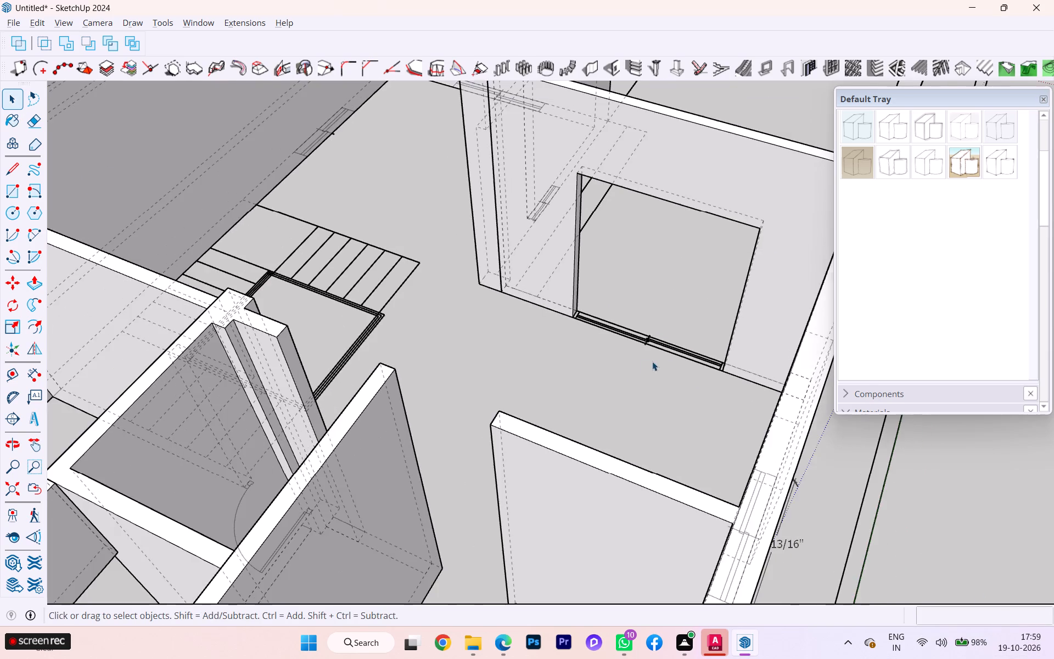
scroll(709, 320, "down", 3)
scroll(690, 321, "up", 2)
scroll(690, 321, "down", 2)
scroll(758, 329, "down", 1)
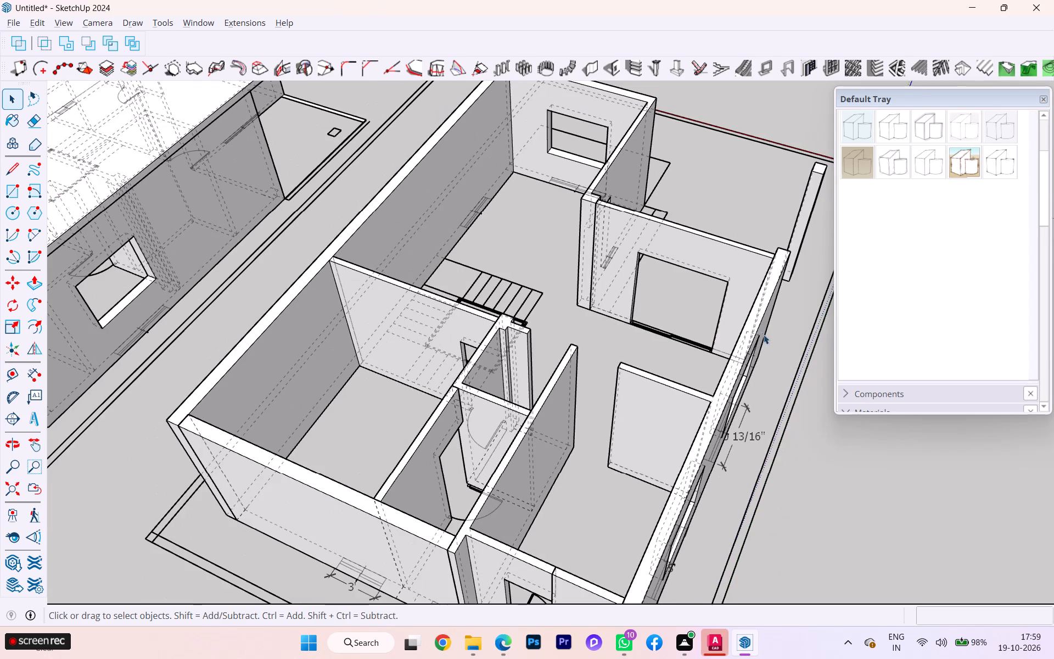
scroll(760, 430, "down", 1)
middle_click_drag(757, 442, 634, 351)
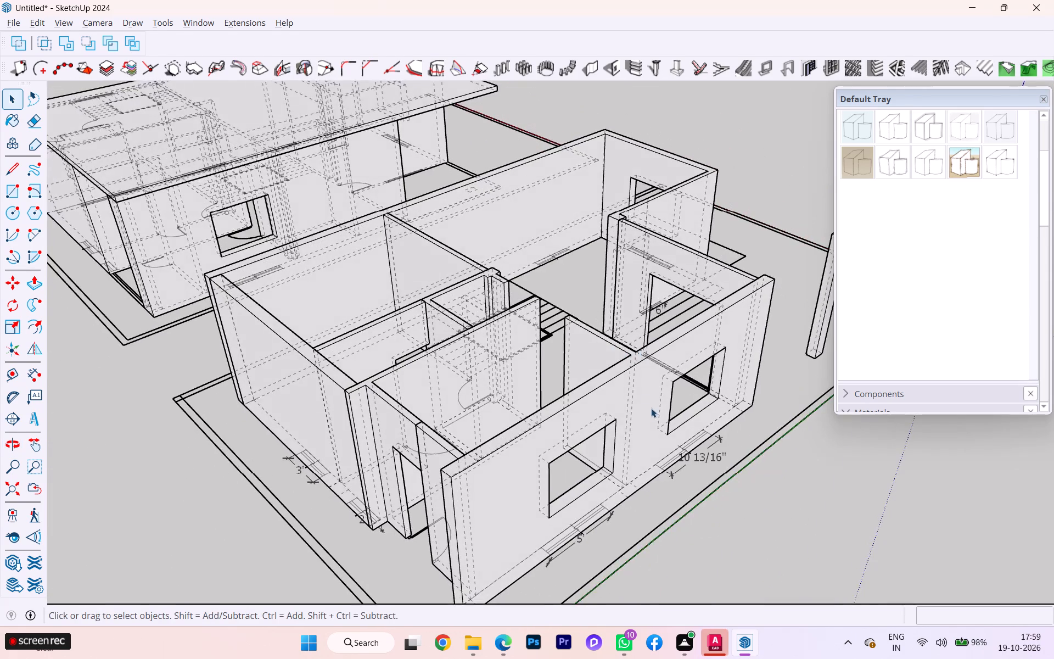
scroll(652, 410, "up", 2)
scroll(652, 410, "down", 2)
scroll(651, 415, "up", 1)
scroll(674, 442, "down", 1)
scroll(676, 448, "up", 12)
scroll(708, 434, "down", 1)
scroll(709, 434, "up", 1)
scroll(781, 432, "down", 3)
scroll(742, 431, "up", 1)
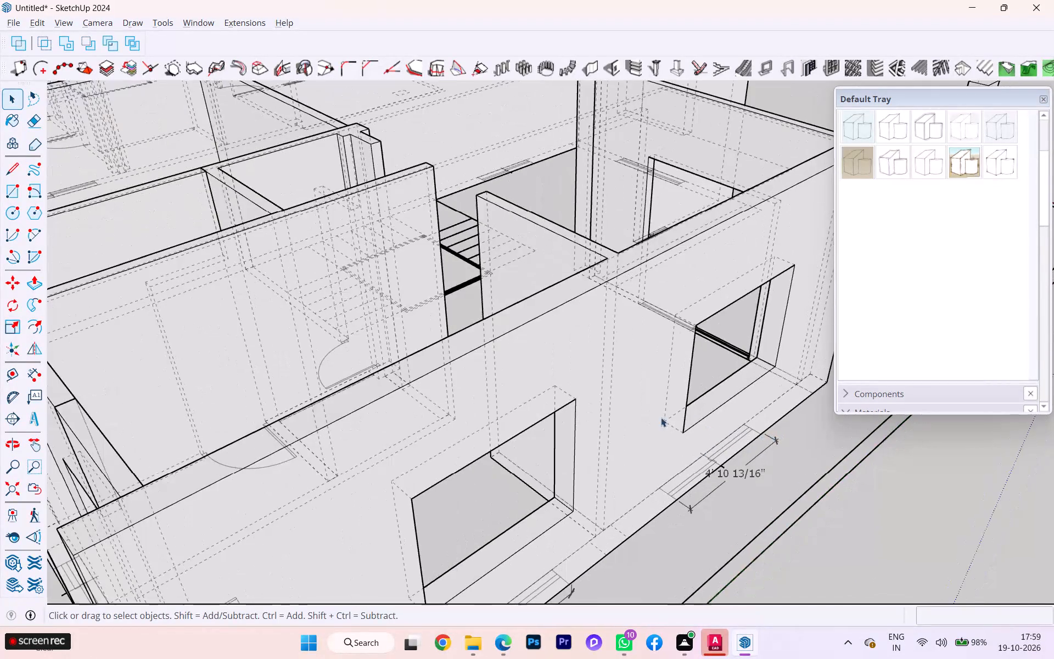
scroll(629, 387, "down", 10)
scroll(599, 367, "up", 1)
scroll(599, 367, "down", 2)
Set the Create Wall Opening size to 2'6" wide by 4' high for the marked window in the outer wall.
middle_click_drag(559, 396, 684, 383)
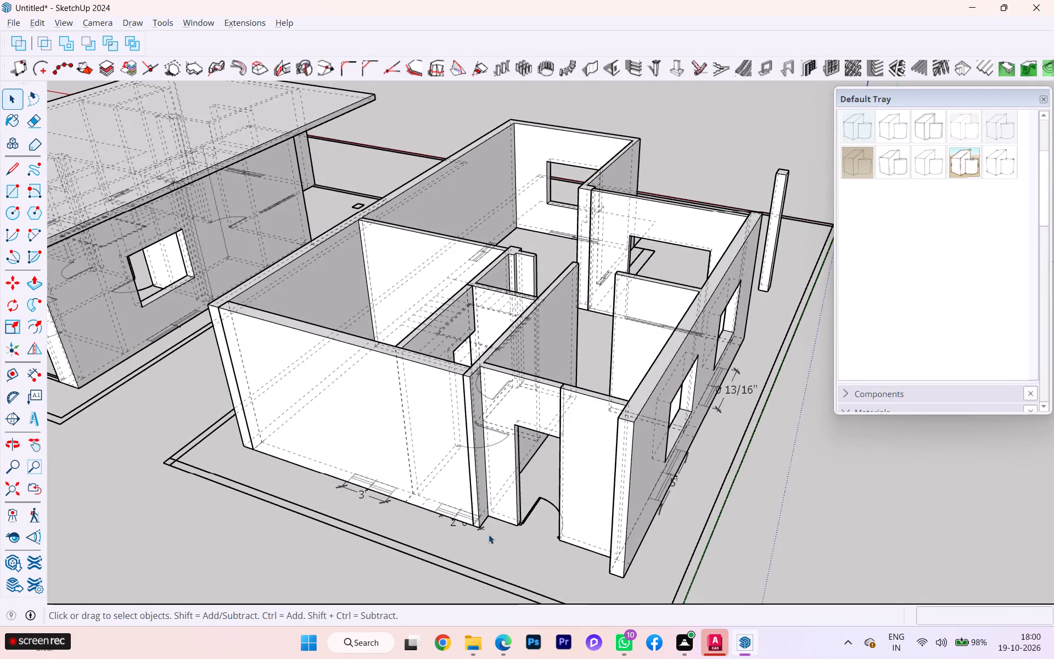
scroll(487, 538, "up", 2)
scroll(487, 540, "down", 1)
scroll(487, 540, "up", 3)
middle_click_drag(483, 533, 697, 499)
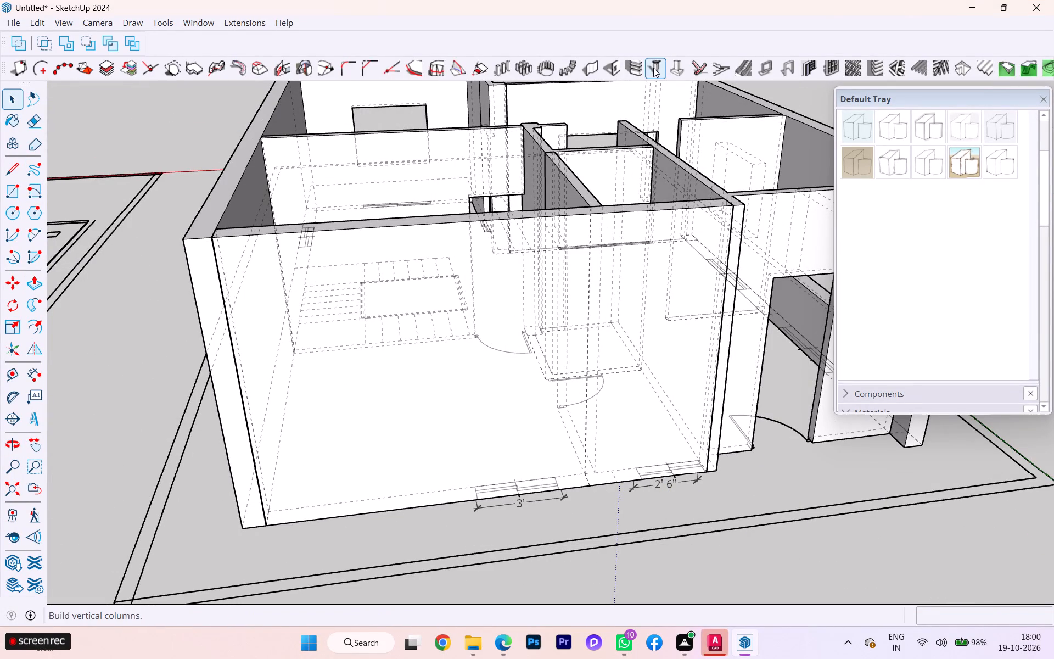
left_click(621, 60)
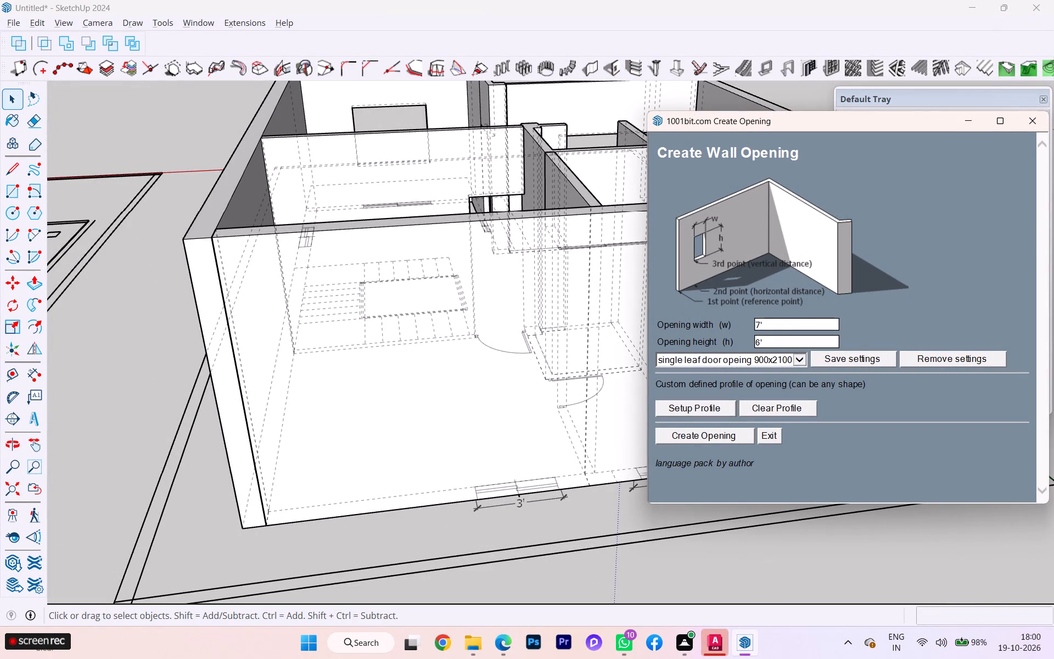
left_click_drag(782, 321, 763, 327)
type("2'6")
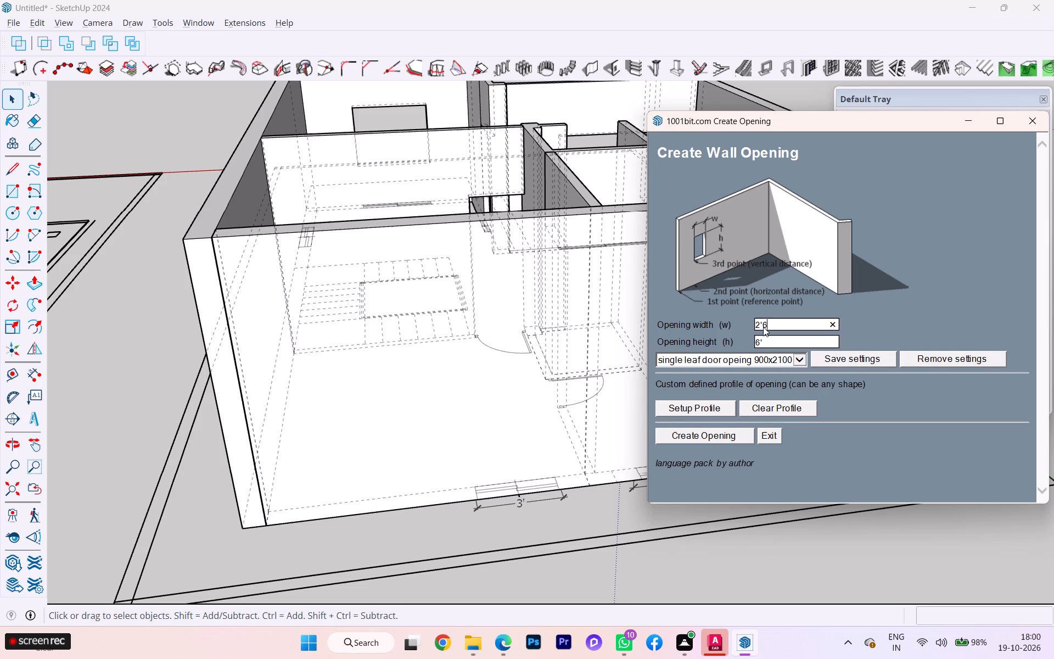
left_click(765, 338)
type("4'")
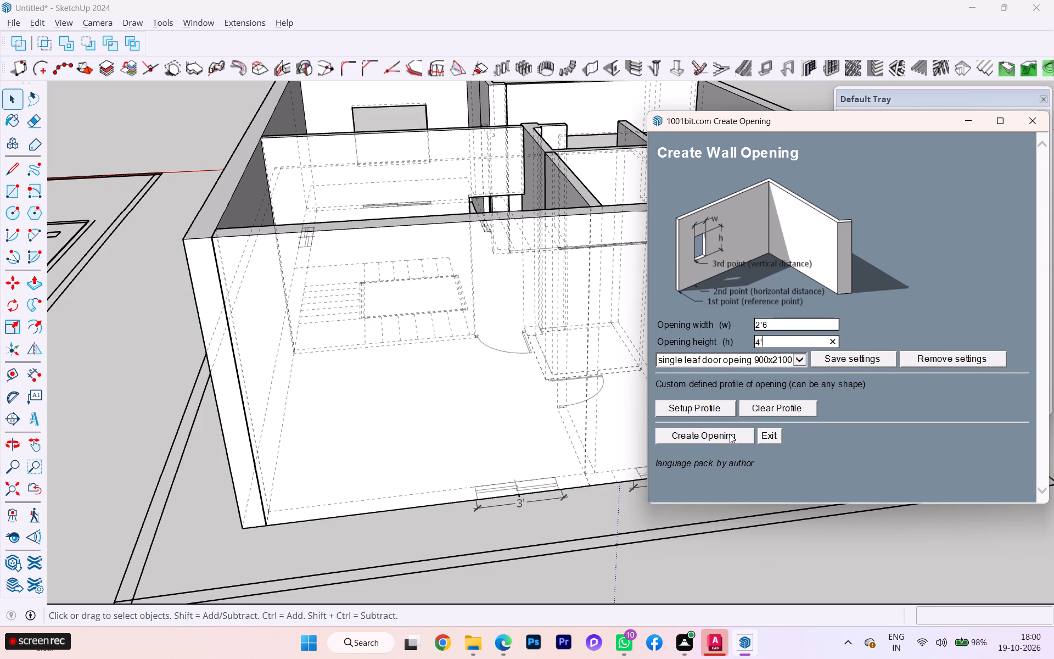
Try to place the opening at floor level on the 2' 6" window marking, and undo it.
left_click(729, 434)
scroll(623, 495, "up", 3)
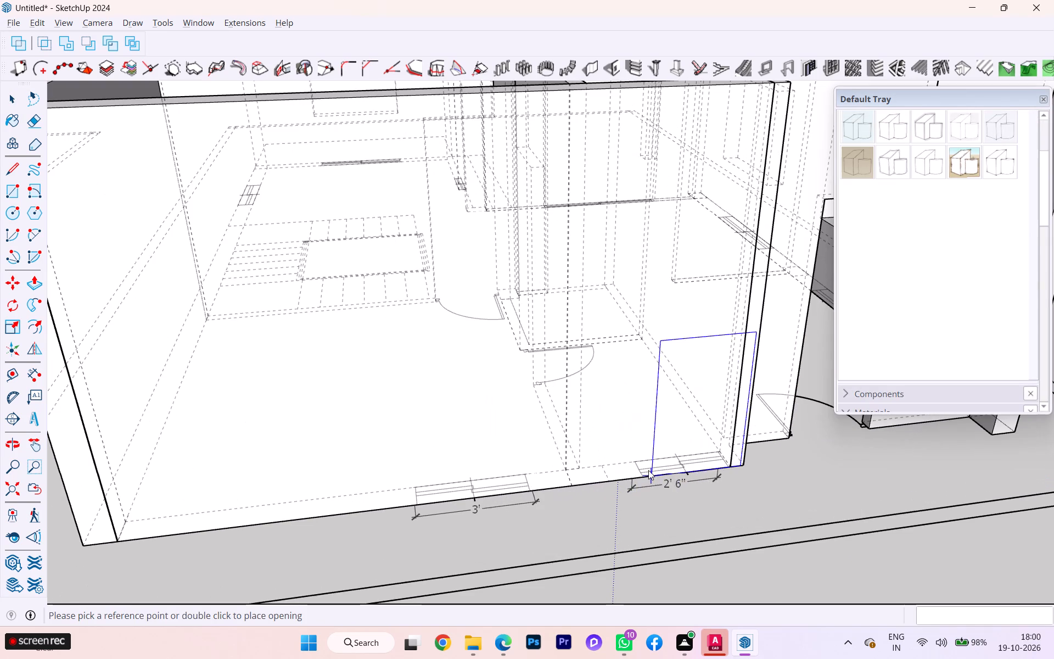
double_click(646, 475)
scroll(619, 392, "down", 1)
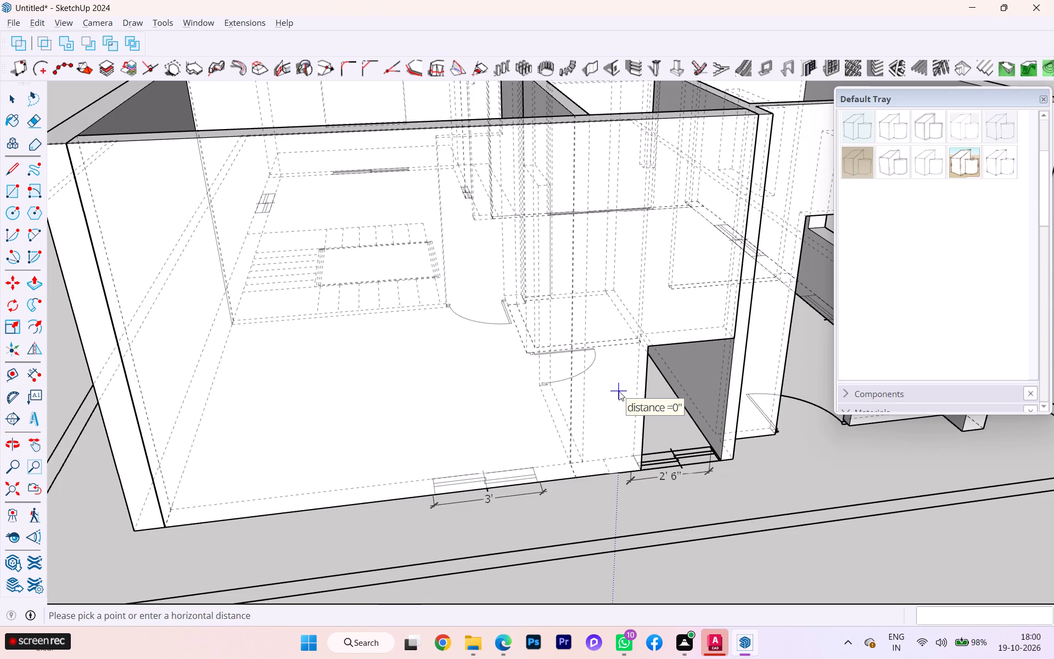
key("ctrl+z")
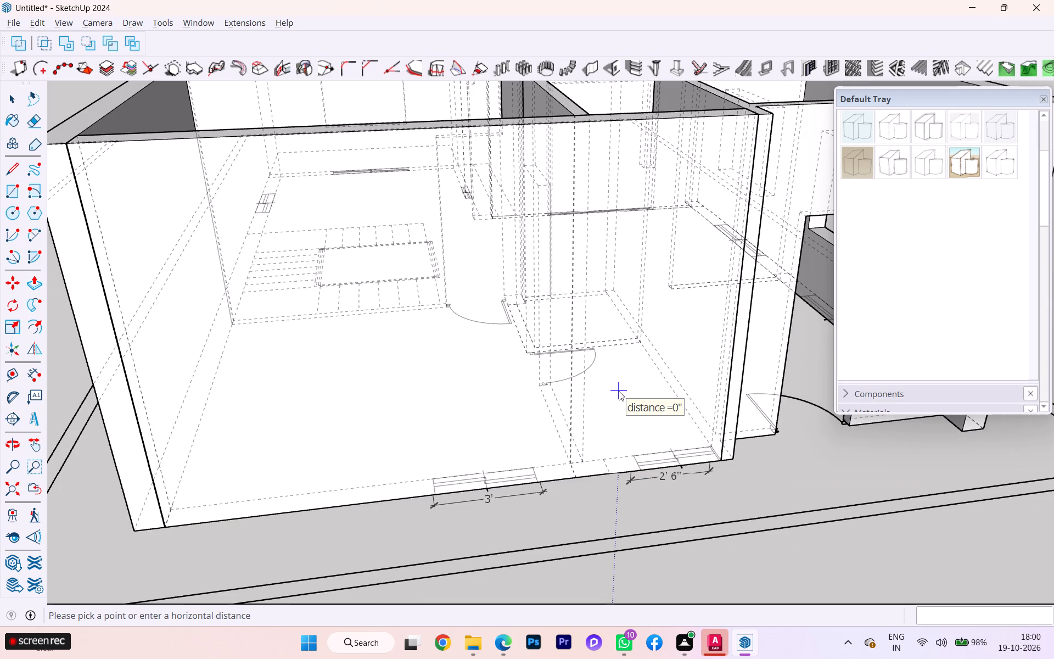
Cut the 2' 6" by 4' opening above the 2' 6" window marking, starting at the marking's end with a 3' sill height.
scroll(596, 373, "down", 2)
scroll(615, 359, "up", 1)
scroll(642, 351, "down", 2)
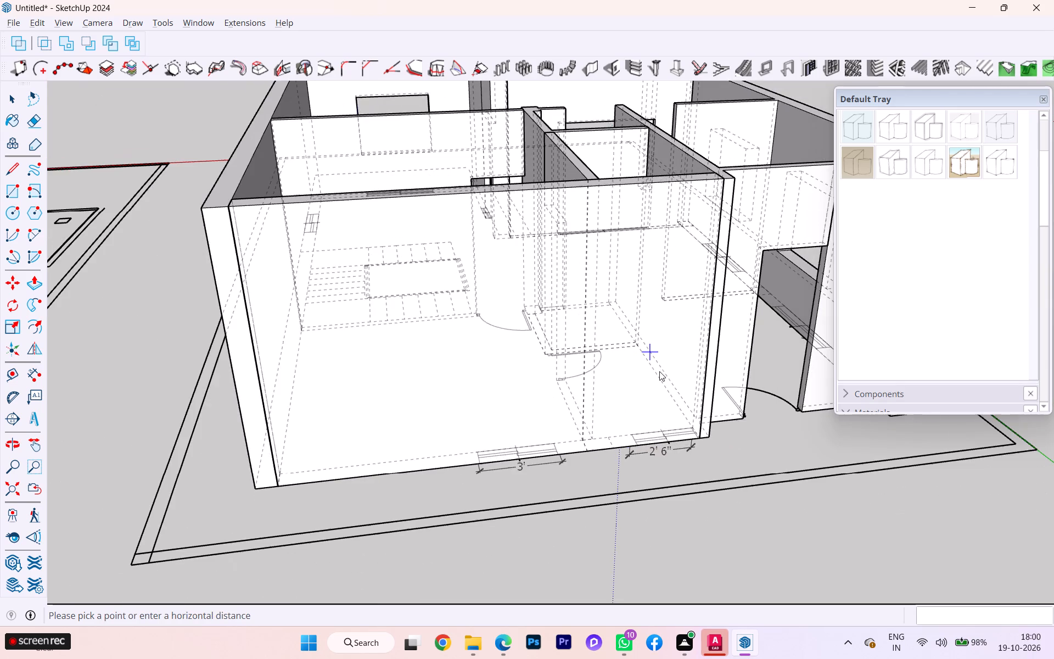
scroll(659, 372, "down", 1)
scroll(642, 440, "up", 4)
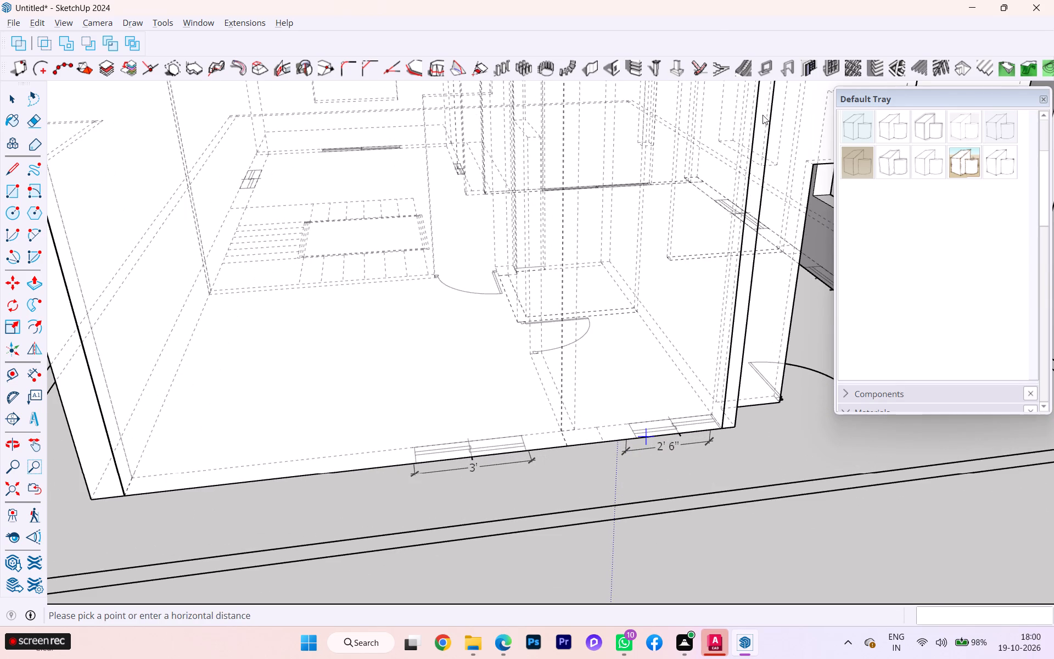
left_click(609, 68)
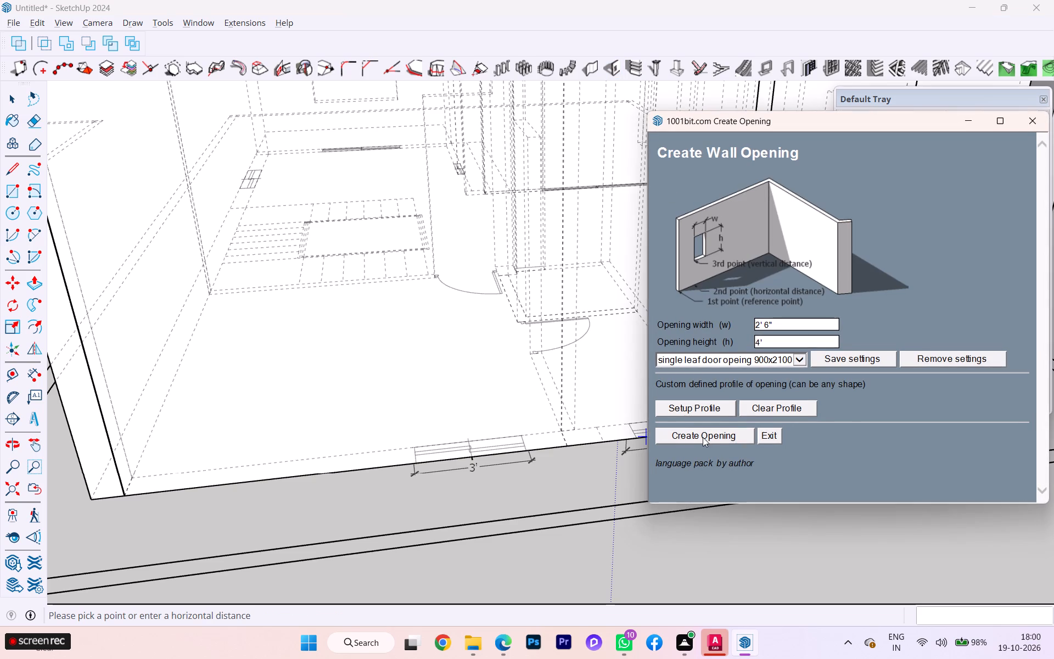
left_click(702, 438)
scroll(663, 442, "up", 3)
left_click(609, 65)
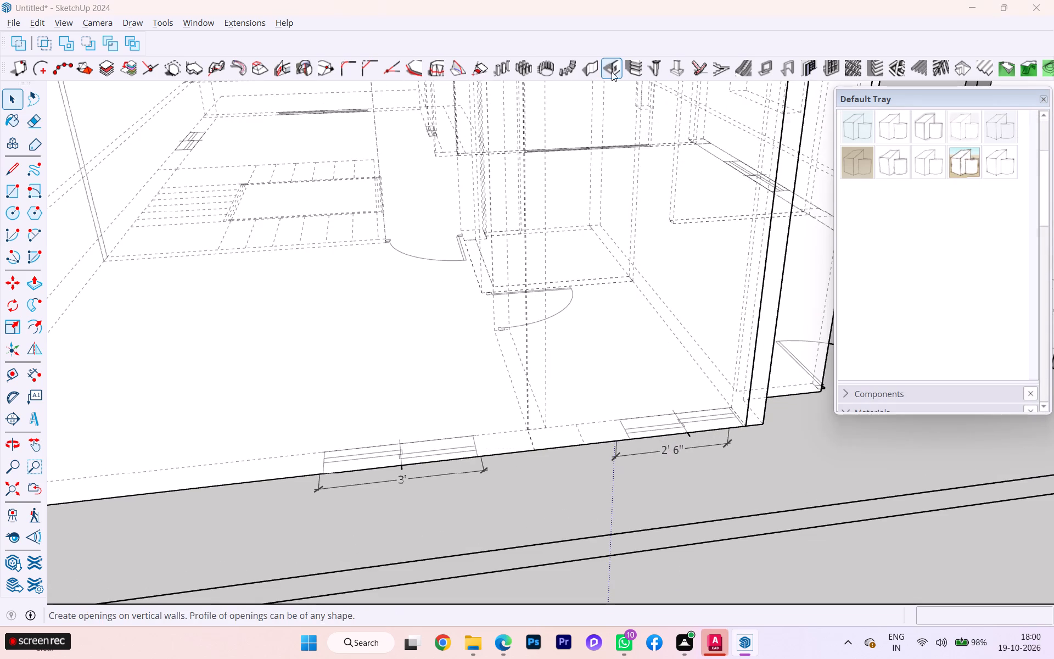
left_click(704, 440)
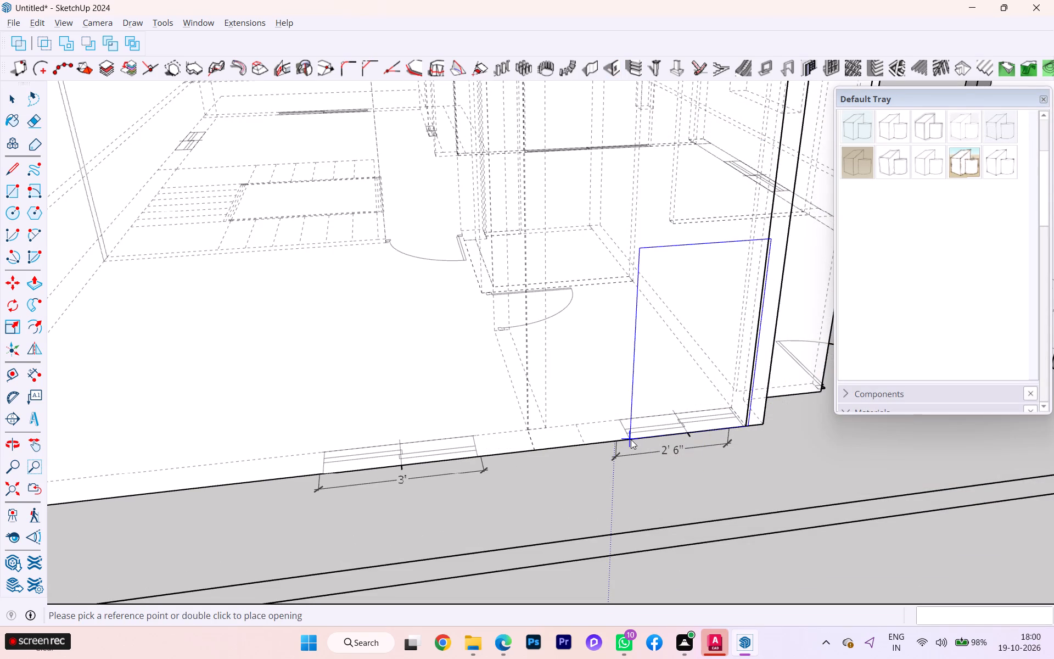
left_click(631, 439)
left_click(630, 437)
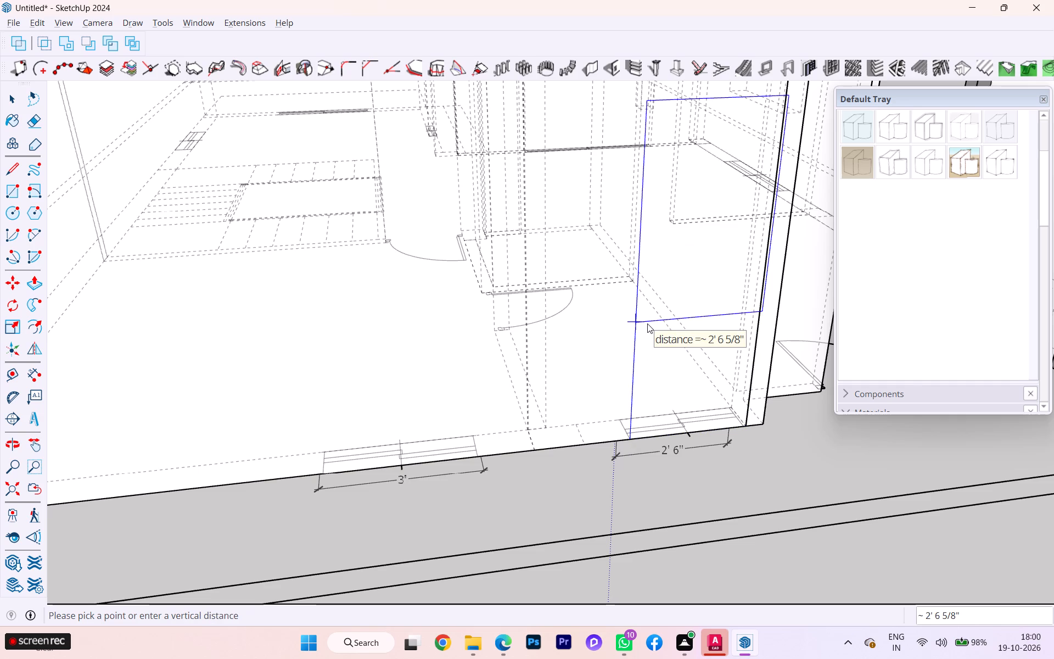
type("3'")
key("Return")
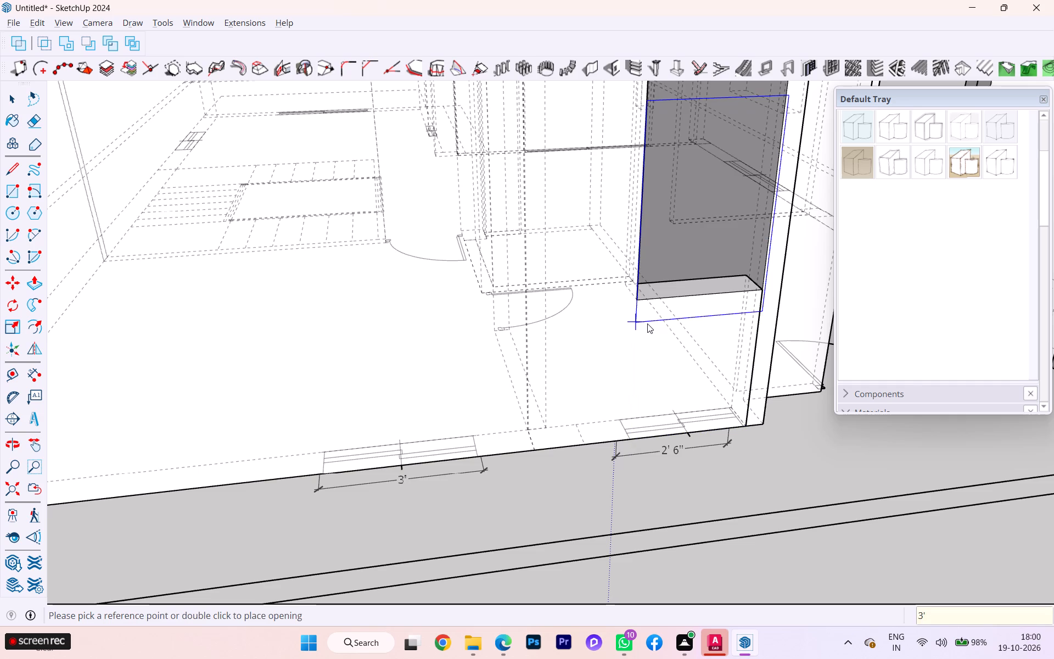
Cut a 3' wide by 4' high opening above the outer wall's 3' window marking, starting at the marking's end with a 3' sill height.
scroll(717, 316, "down", 1)
middle_click_drag(731, 333, 640, 347)
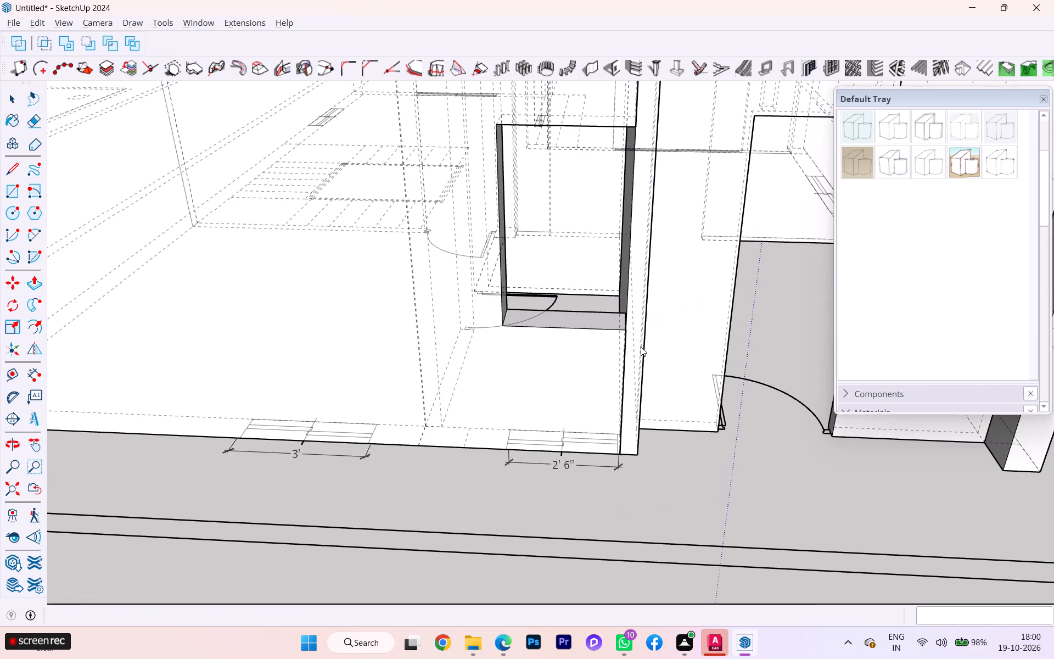
scroll(644, 344, "up", 1)
scroll(644, 344, "down", 4)
scroll(644, 344, "up", 2)
scroll(636, 355, "down", 5)
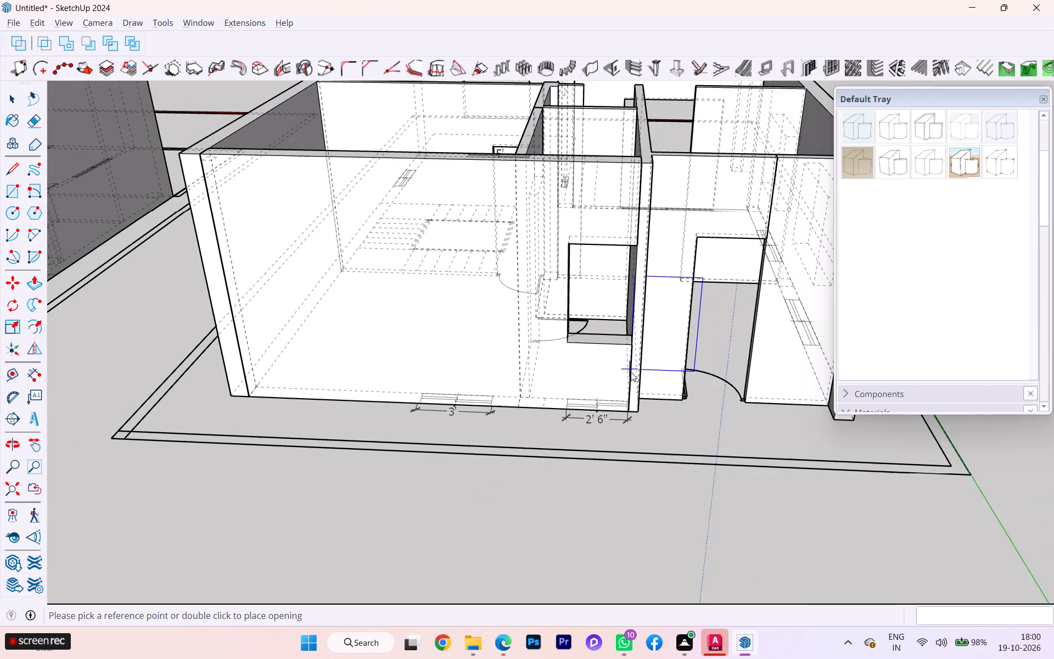
scroll(631, 372, "down", 2)
middle_click_drag(606, 388, 727, 417)
scroll(666, 389, "up", 5)
scroll(664, 388, "down", 2)
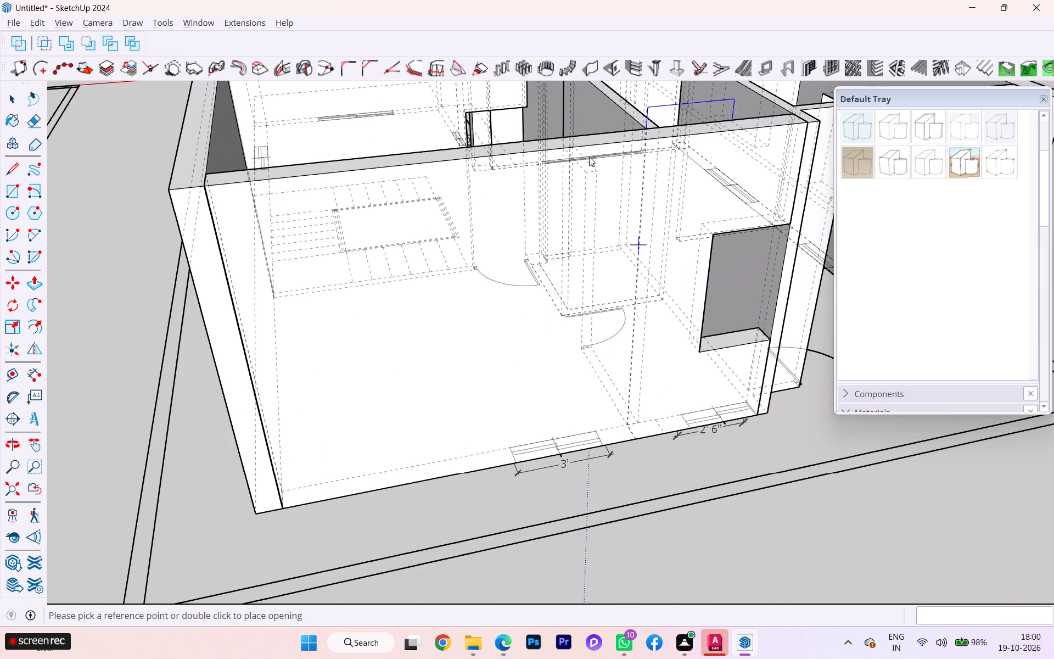
left_click(607, 65)
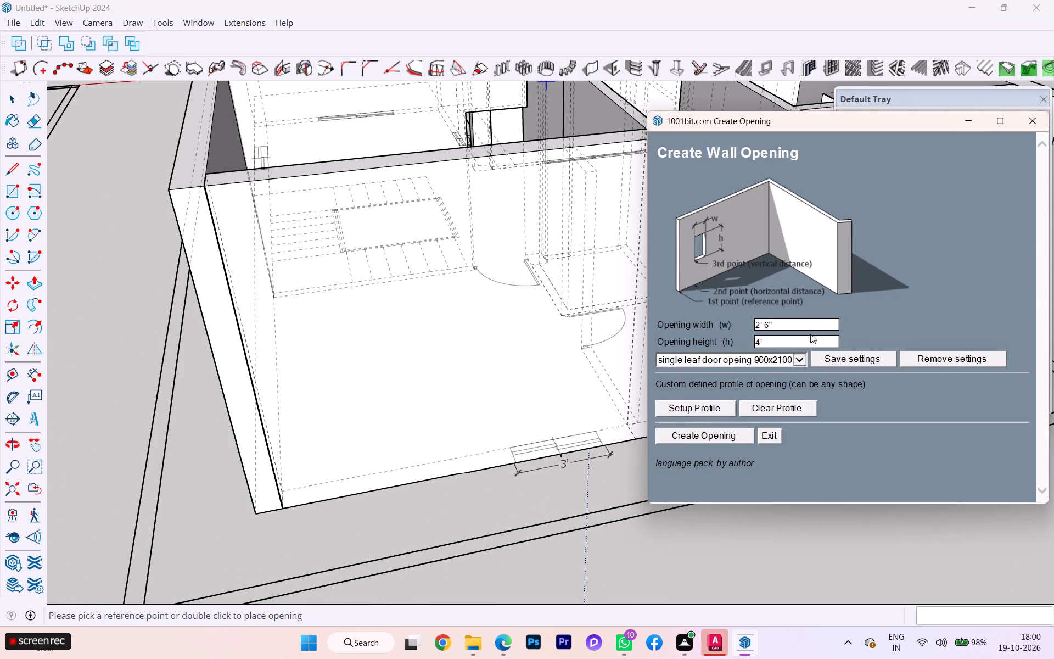
left_click_drag(783, 323, 689, 330)
type("3'")
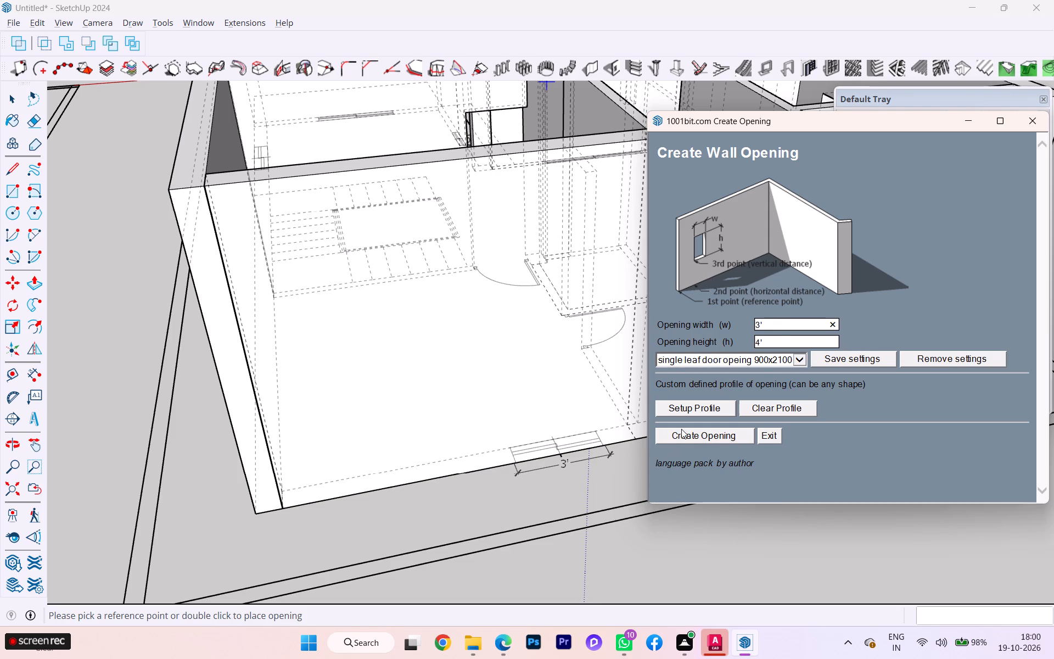
left_click(681, 429)
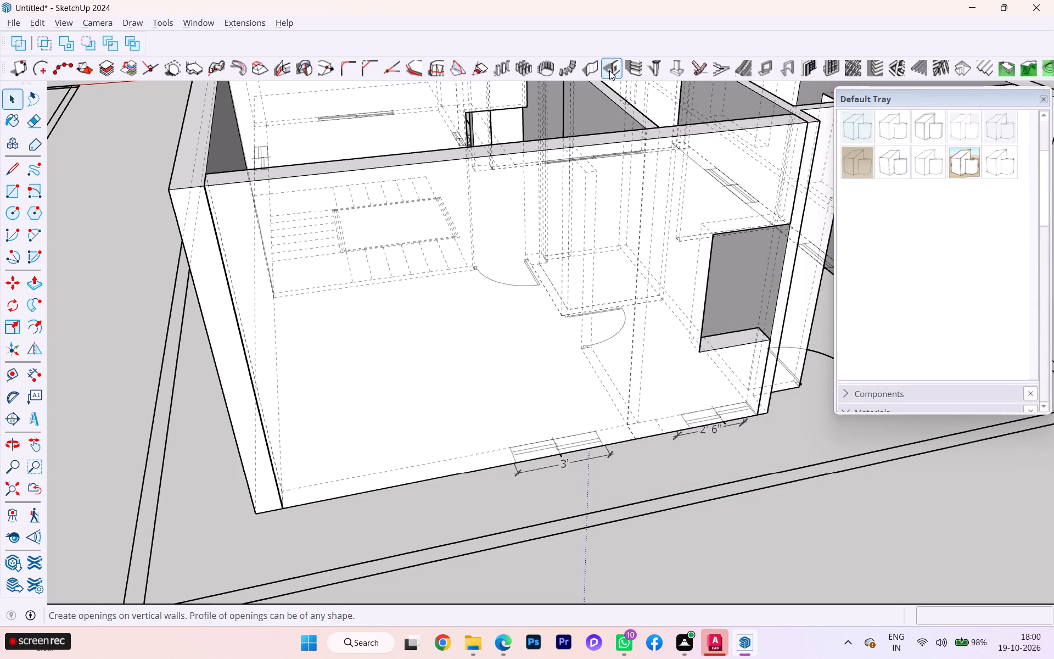
left_click(609, 70)
left_click(733, 439)
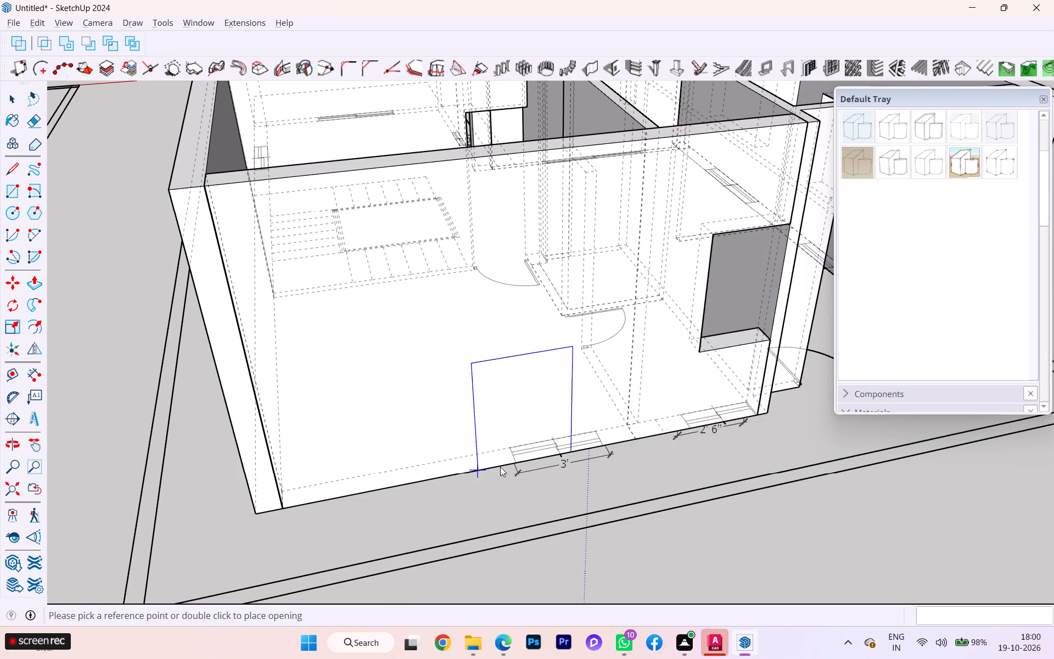
scroll(512, 465, "up", 1)
left_click(515, 457)
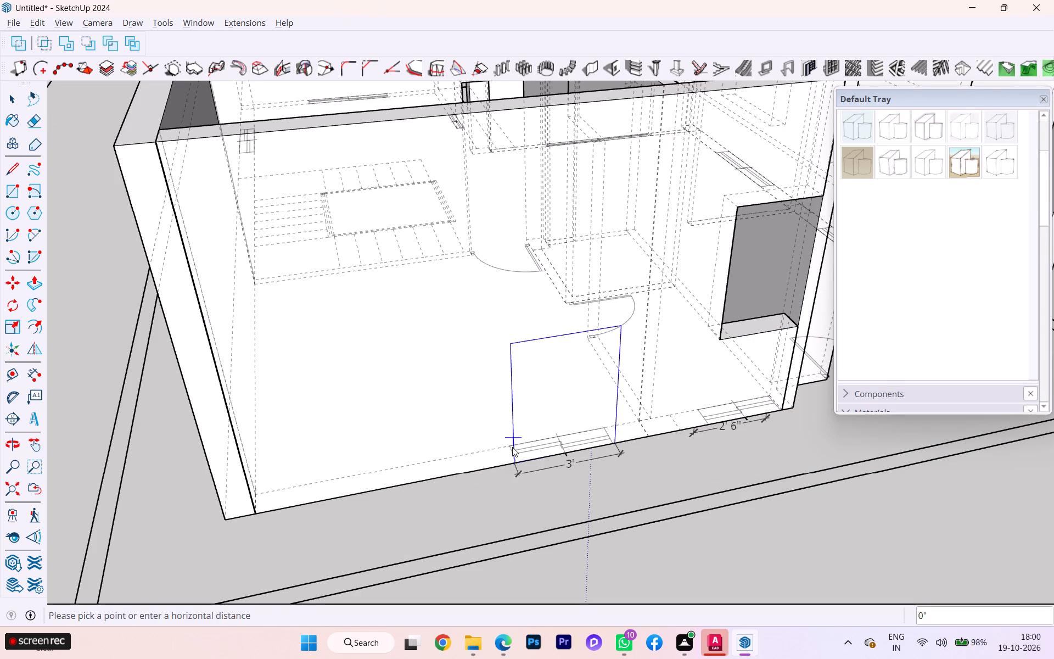
left_click(516, 460)
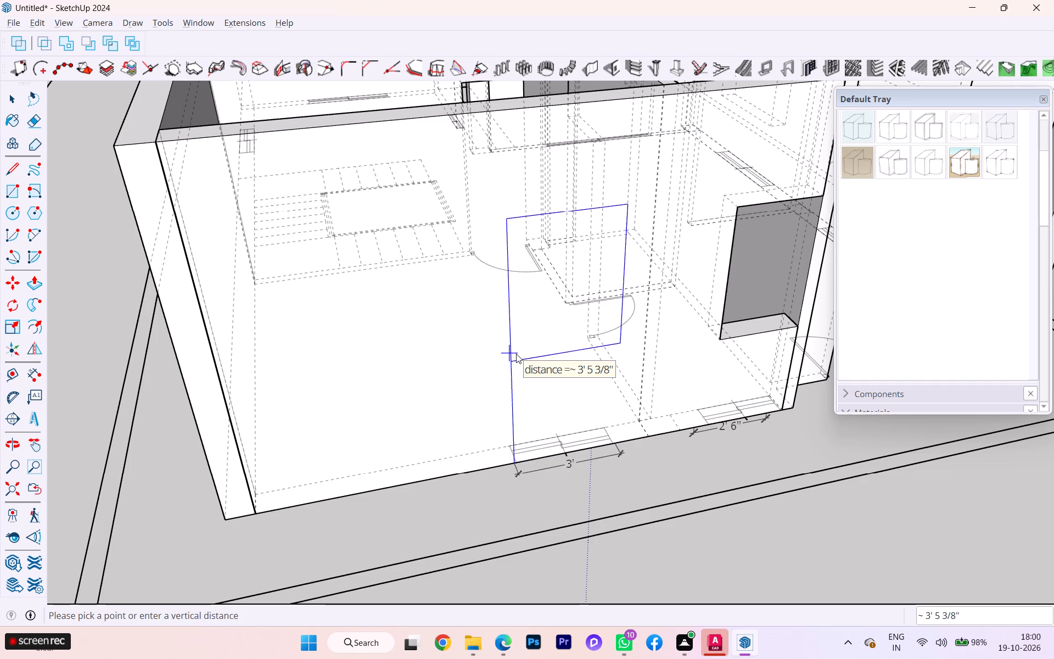
type("3'")
key("Return")
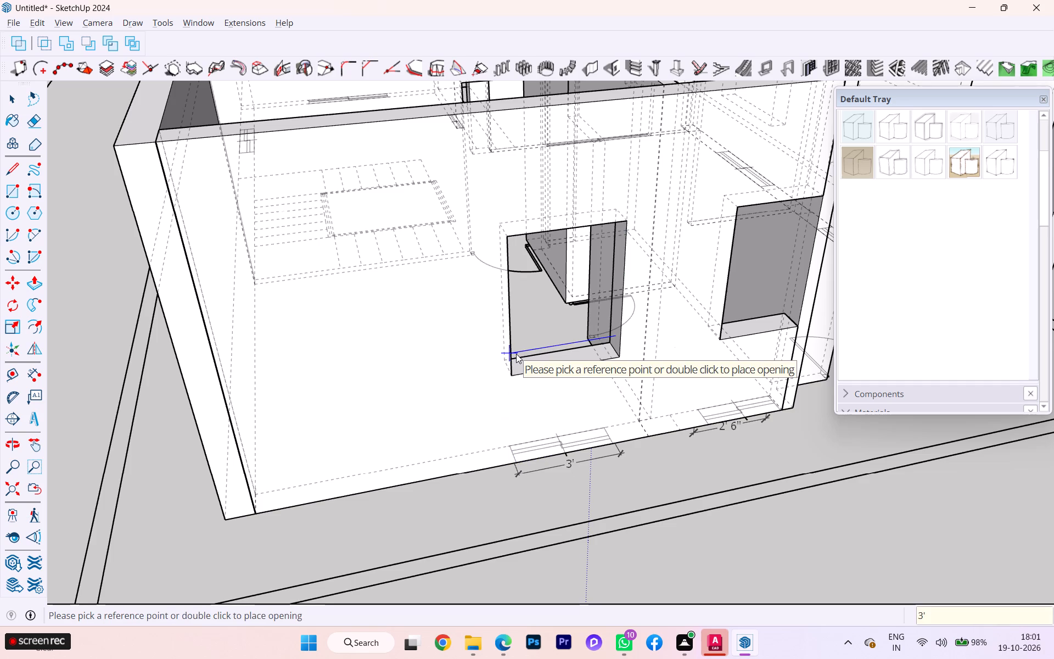
Cut a 4' wide by 4' high opening above the 4' window marking in the long outer wall, with a 3' sill height.
scroll(616, 348, "down", 1)
scroll(732, 417, "down", 3)
scroll(620, 439, "down", 1)
middle_click_drag(619, 439, 739, 433)
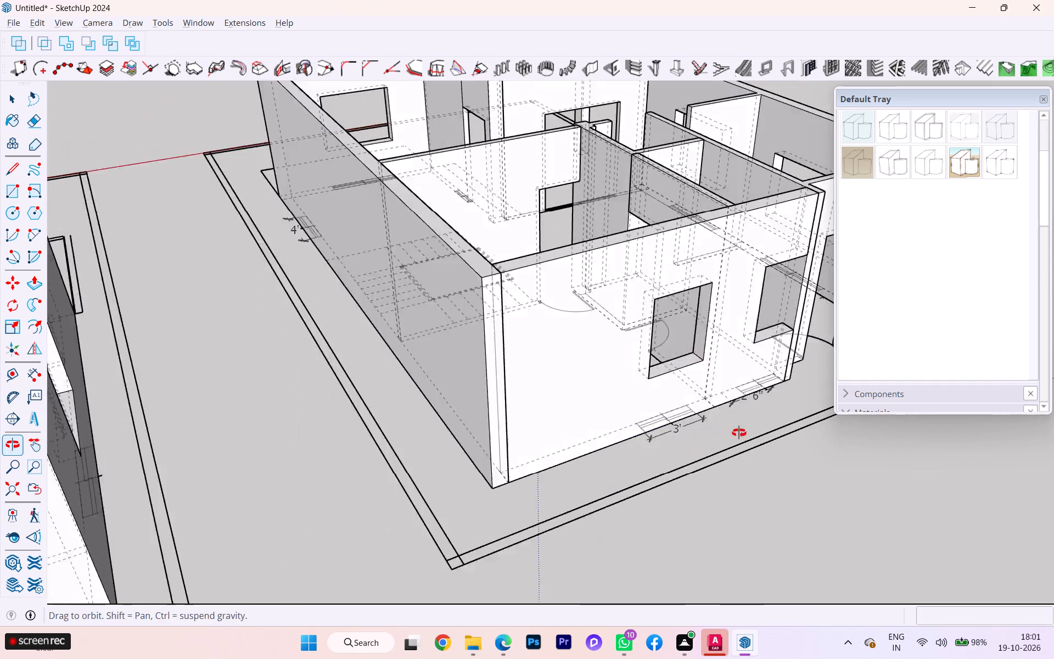
middle_click_drag(739, 433, 759, 432)
scroll(522, 446, "down", 1)
middle_click_drag(530, 453, 927, 466)
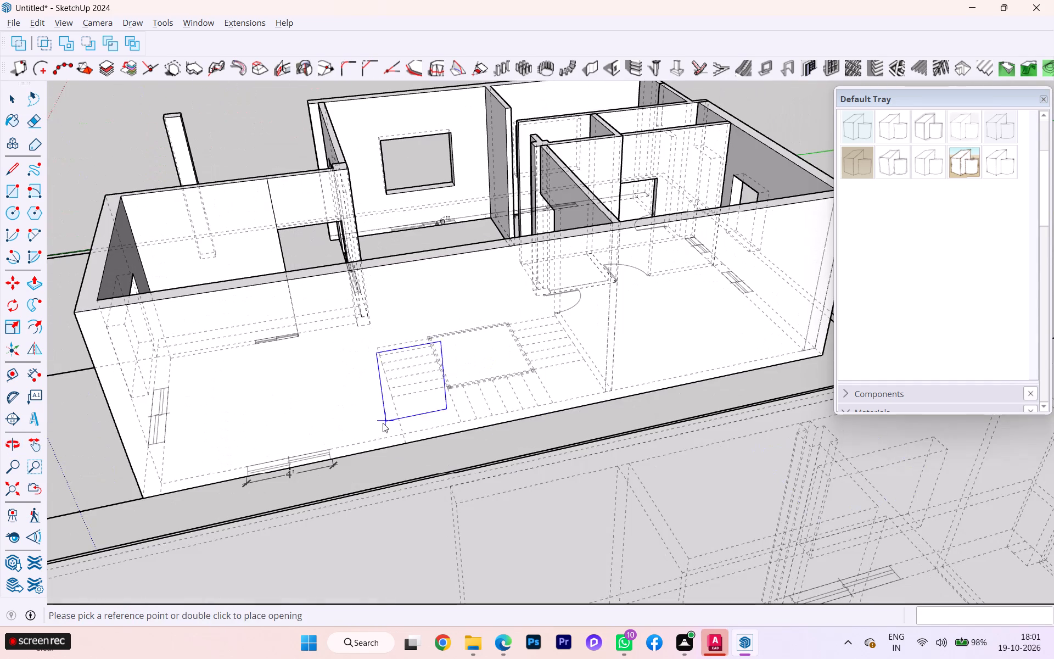
left_click(609, 69)
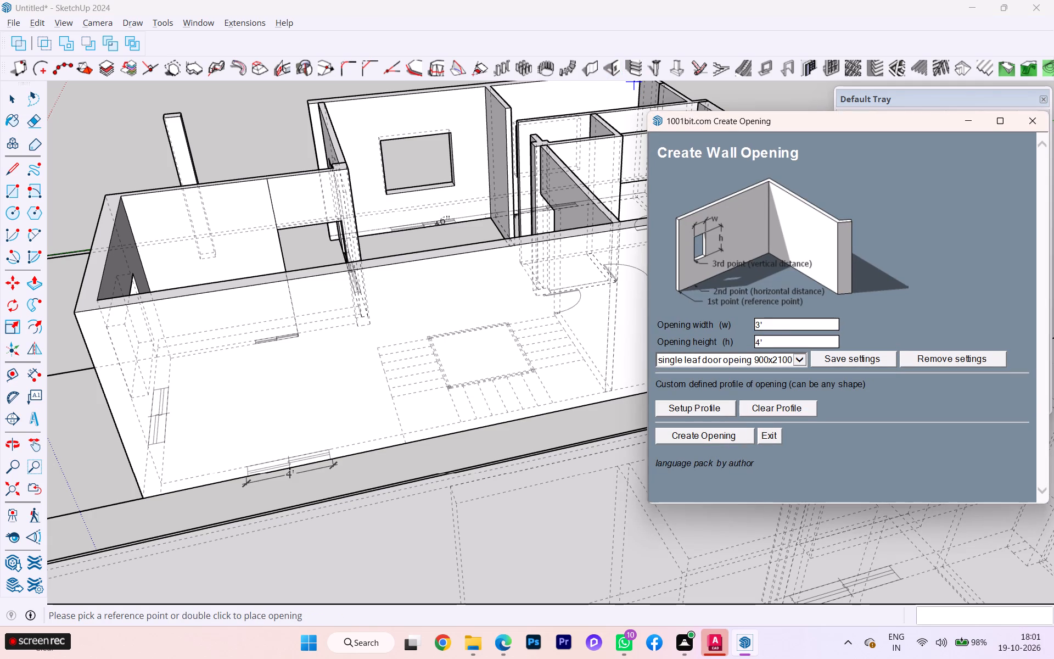
left_click_drag(786, 321, 750, 326)
type("4'")
left_click(711, 440)
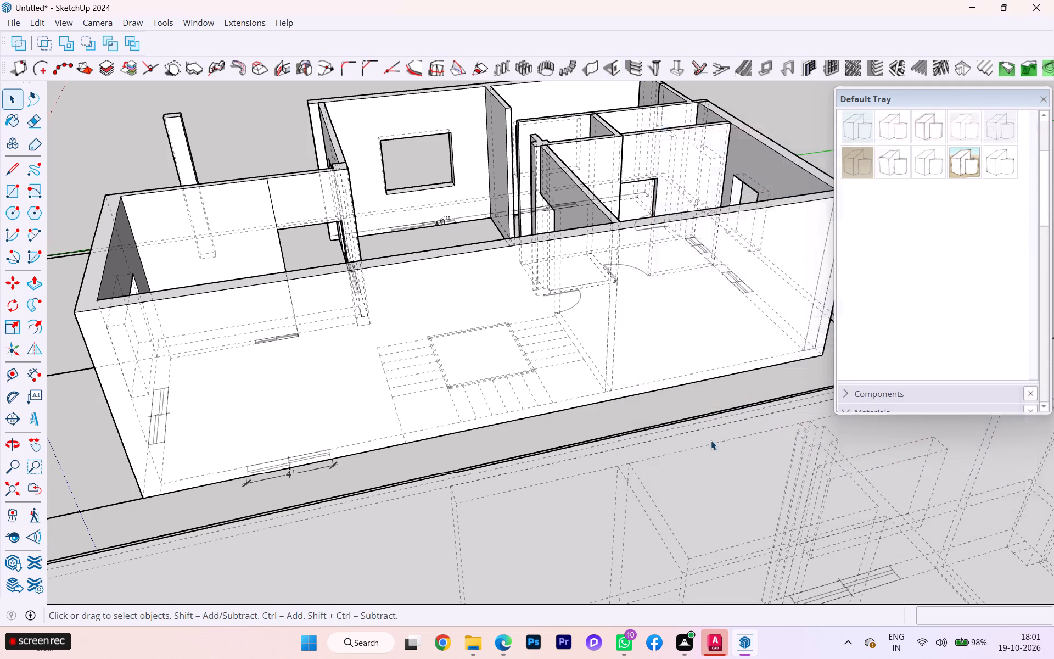
scroll(808, 437, "down", 2)
left_click(616, 66)
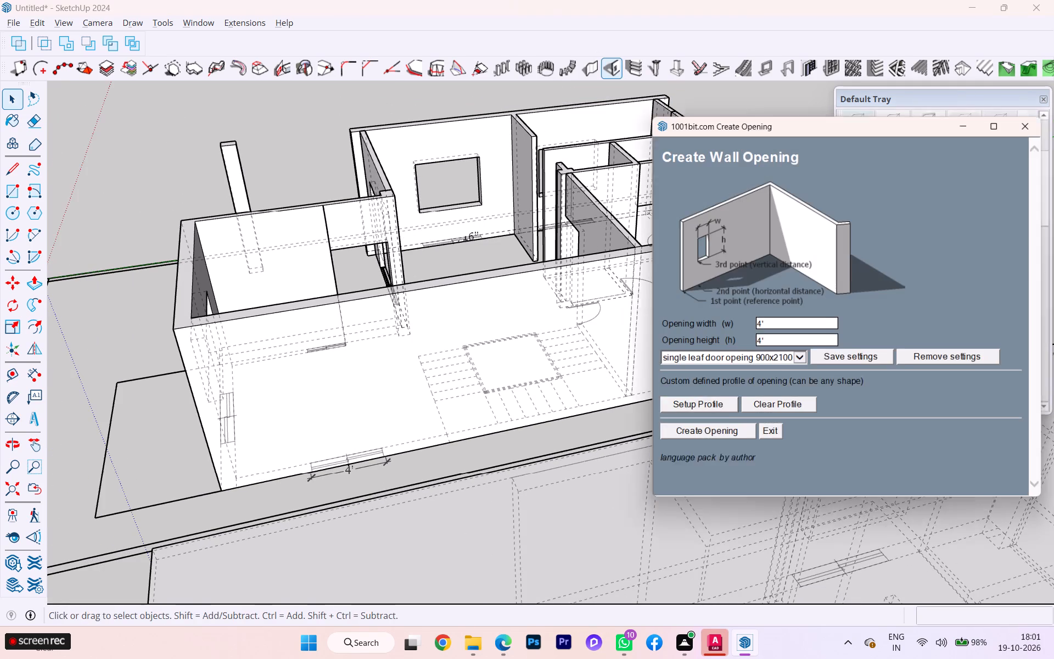
left_click(726, 435)
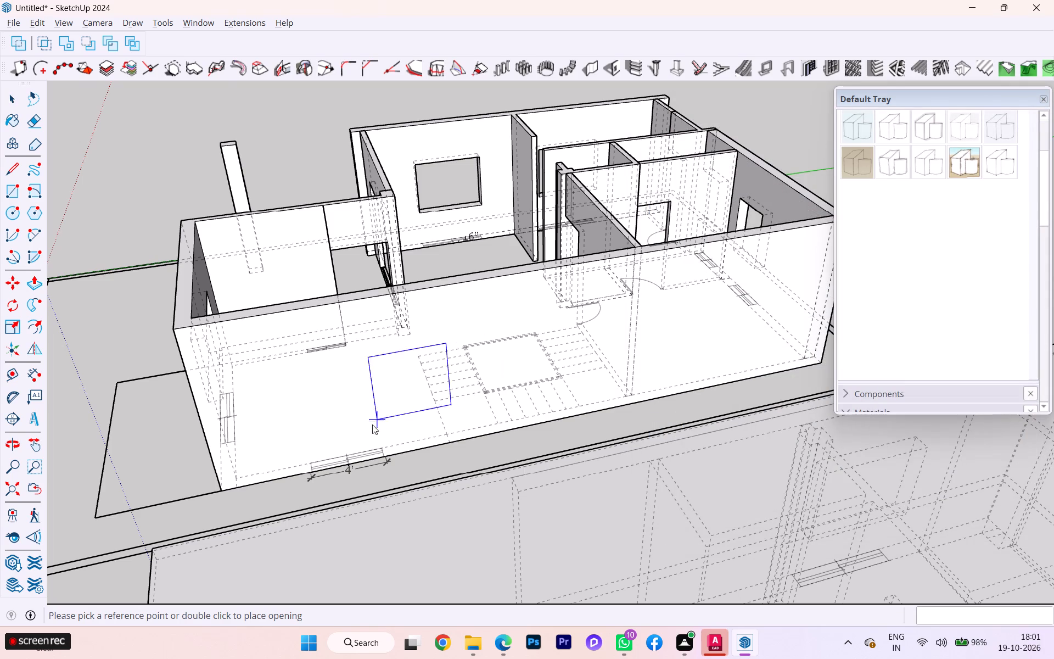
scroll(288, 467, "up", 4)
scroll(294, 464, "down", 1)
scroll(358, 463, "up", 2)
scroll(358, 463, "down", 1)
scroll(358, 463, "up", 2)
scroll(358, 463, "down", 3)
scroll(358, 463, "up", 2)
scroll(333, 465, "down", 1)
scroll(331, 465, "up", 3)
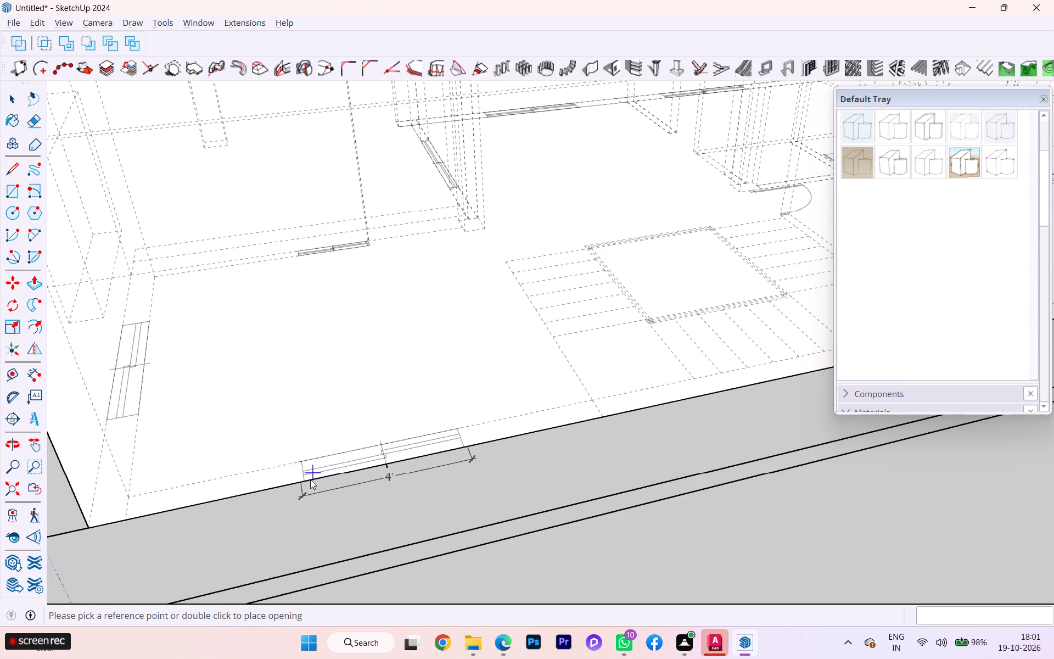
scroll(307, 482, "up", 1)
scroll(307, 482, "down", 1)
scroll(307, 482, "up", 4)
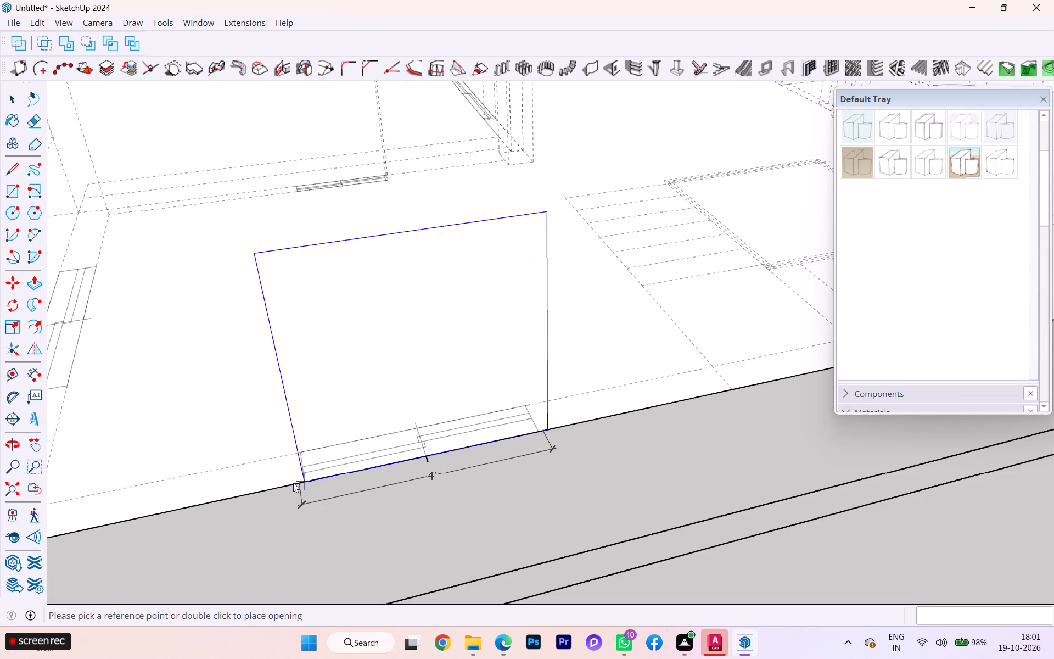
left_click(293, 483)
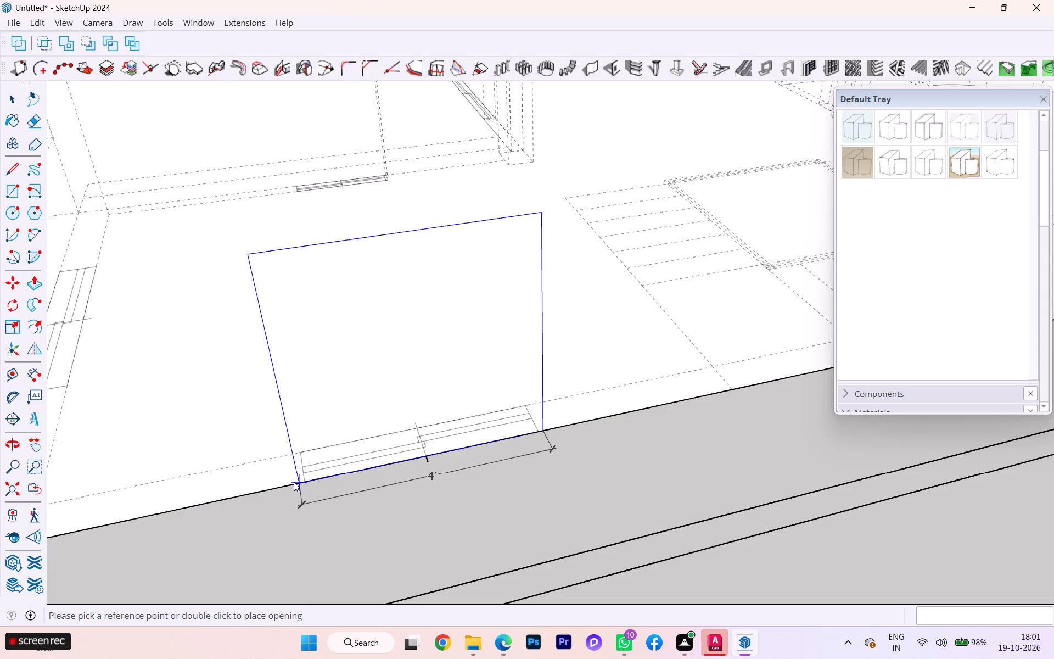
scroll(298, 484, "down", 1)
scroll(298, 484, "up", 1)
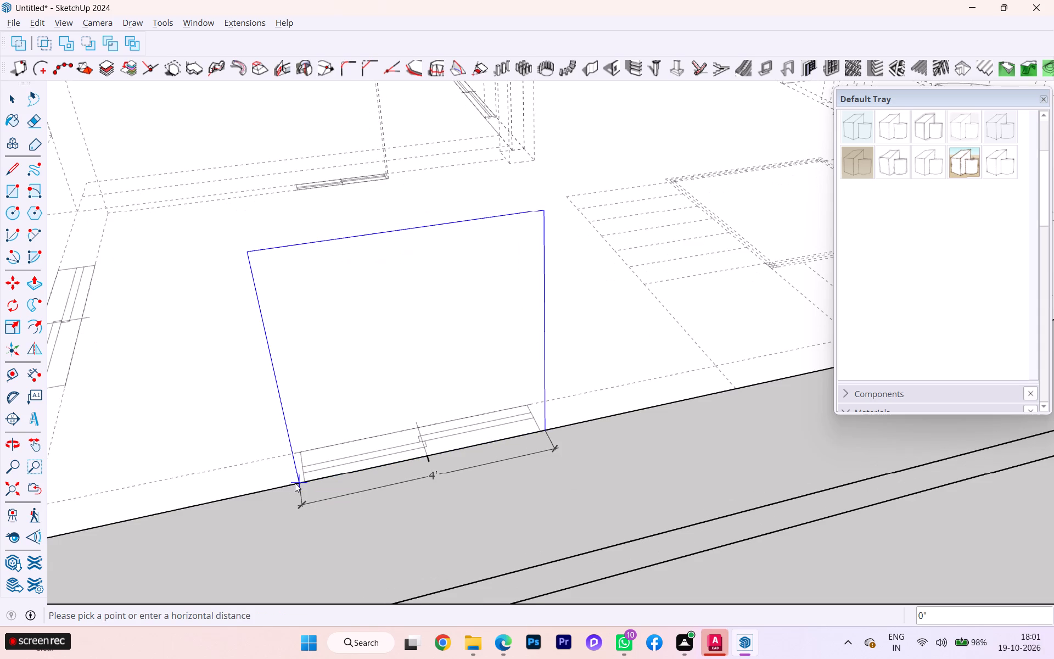
left_click(295, 483)
type("3'")
key("Return")
Examine the openings around the open-topped floor block against their dimensioned window markings.
scroll(628, 413, "up", 1)
scroll(628, 414, "down", 2)
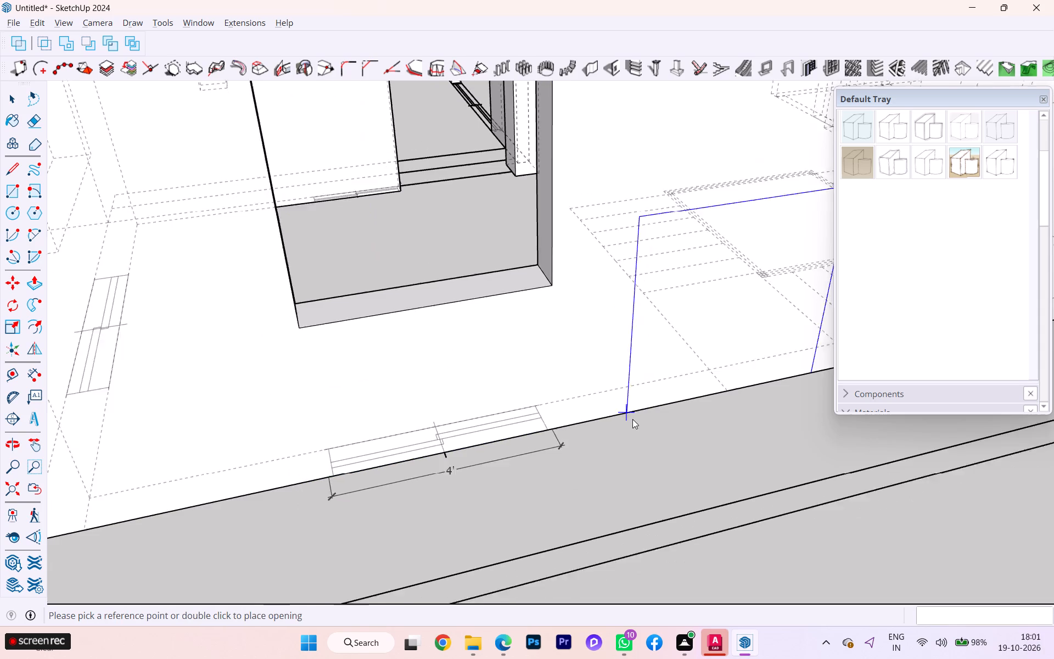
scroll(632, 419, "down", 7)
scroll(648, 426, "up", 1)
scroll(647, 427, "down", 3)
scroll(646, 427, "up", 1)
scroll(646, 427, "down", 1)
scroll(646, 427, "up", 1)
scroll(646, 427, "down", 2)
middle_click_drag(506, 438, 699, 431)
scroll(417, 455, "down", 1)
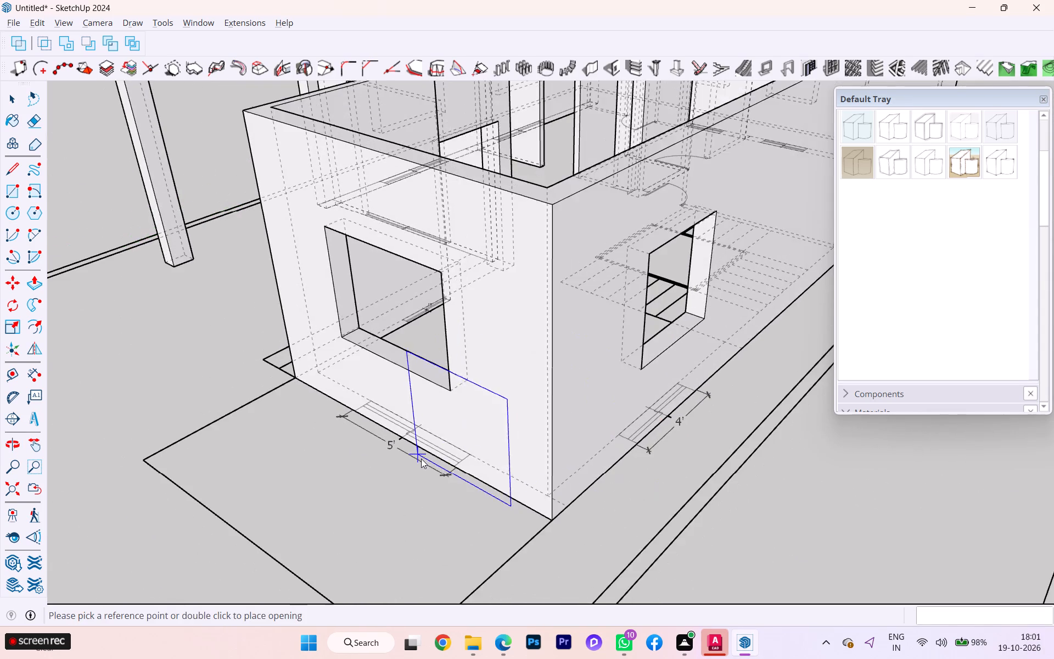
middle_click_drag(422, 459, 660, 468)
middle_click_drag(391, 453, 660, 464)
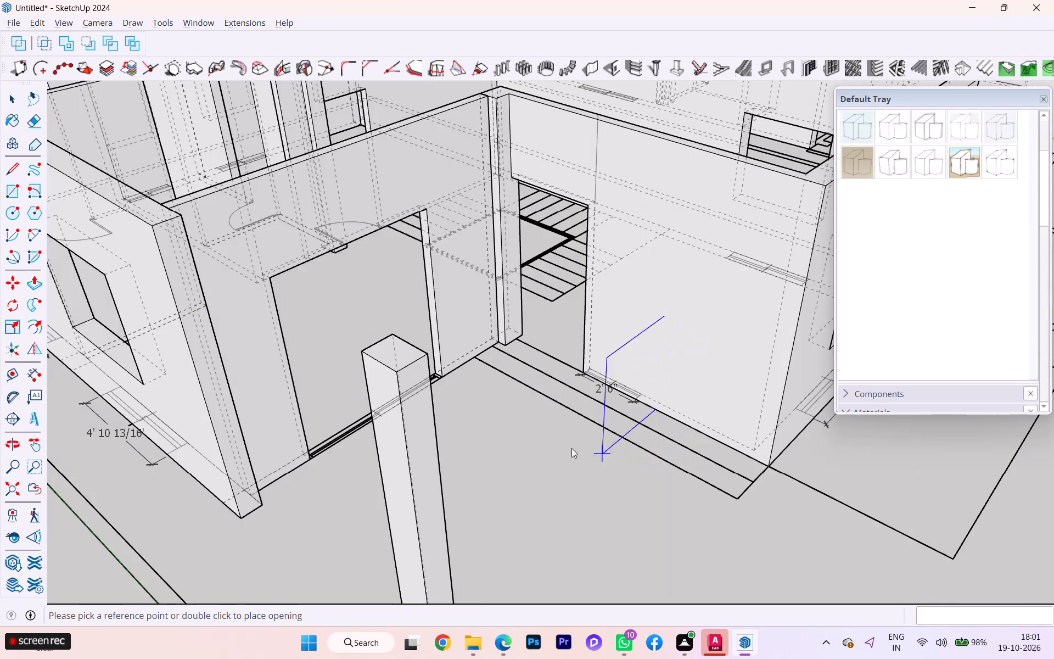
scroll(569, 448, "down", 3)
scroll(246, 501, "down", 7)
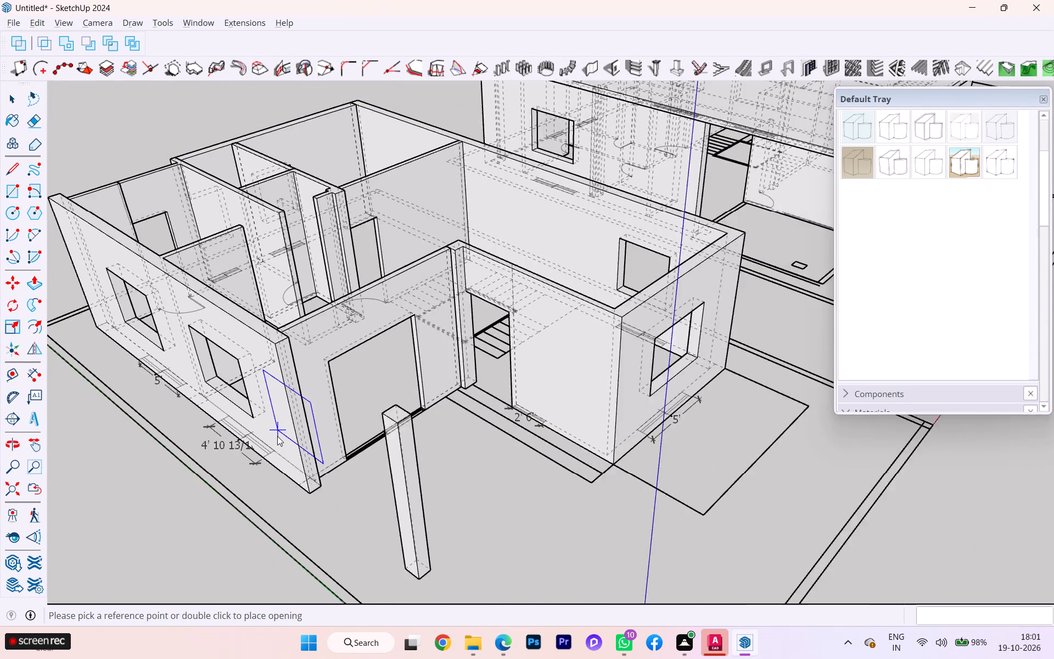
scroll(277, 436, "down", 4)
scroll(408, 492, "down", 1)
scroll(408, 492, "up", 2)
scroll(409, 491, "down", 1)
middle_click_drag(502, 494, 599, 527)
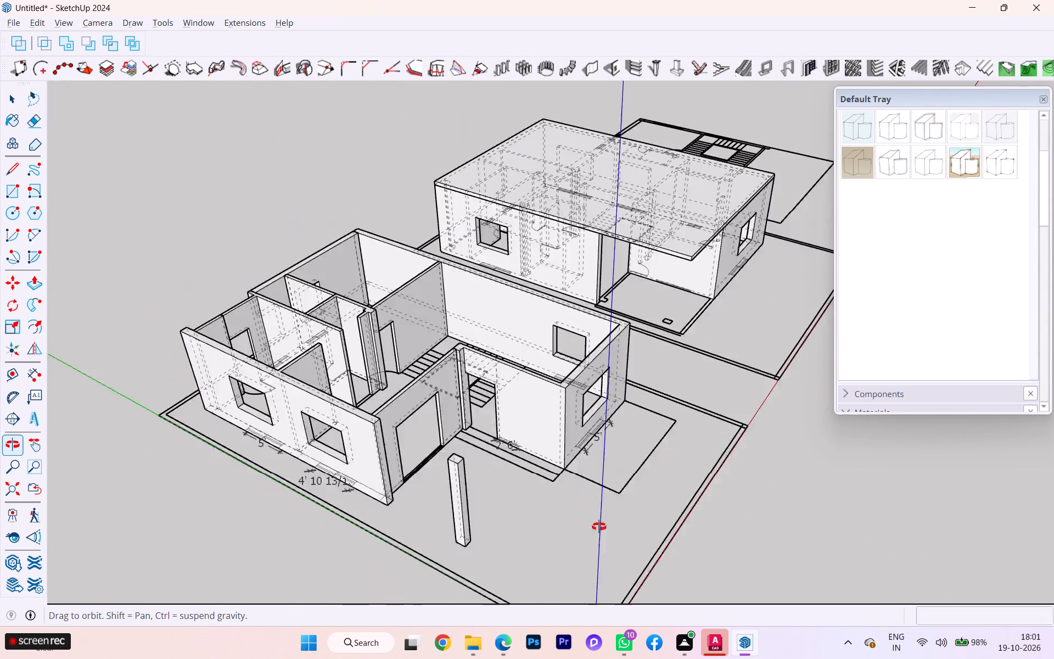
middle_click_drag(599, 527, 815, 555)
Examine the roofed floor block's outer walls for window markings that still need openings.
scroll(434, 511, "down", 1)
middle_click_drag(439, 507, 859, 487)
scroll(328, 435, "up", 2)
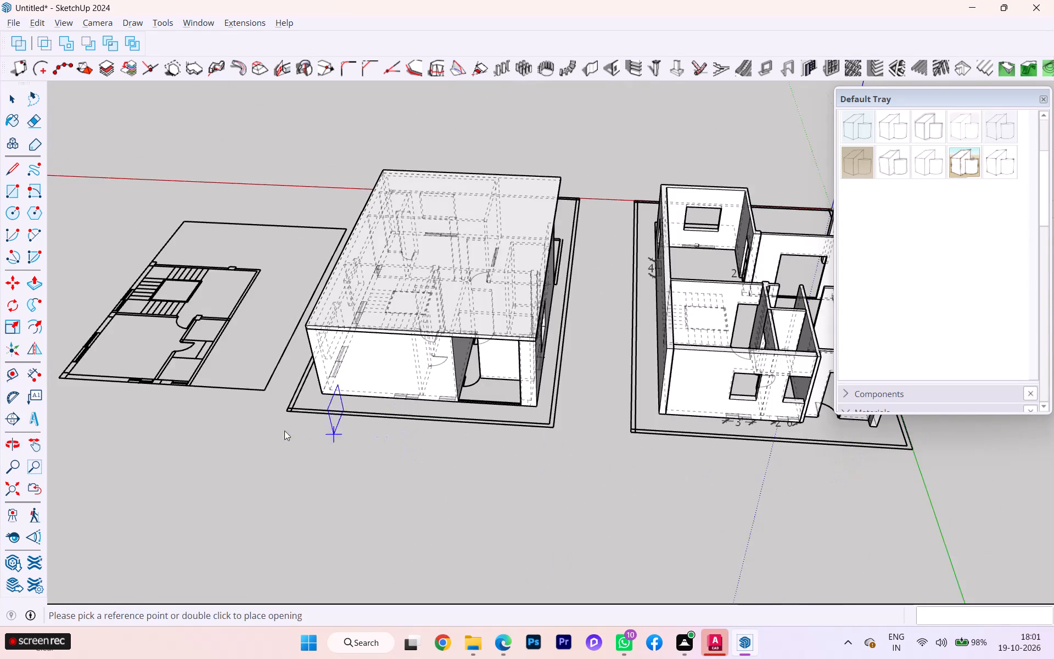
scroll(284, 431, "up", 4)
scroll(423, 411, "up", 3)
scroll(517, 384, "up", 2)
scroll(523, 378, "down", 3)
middle_click_drag(522, 390, 607, 390)
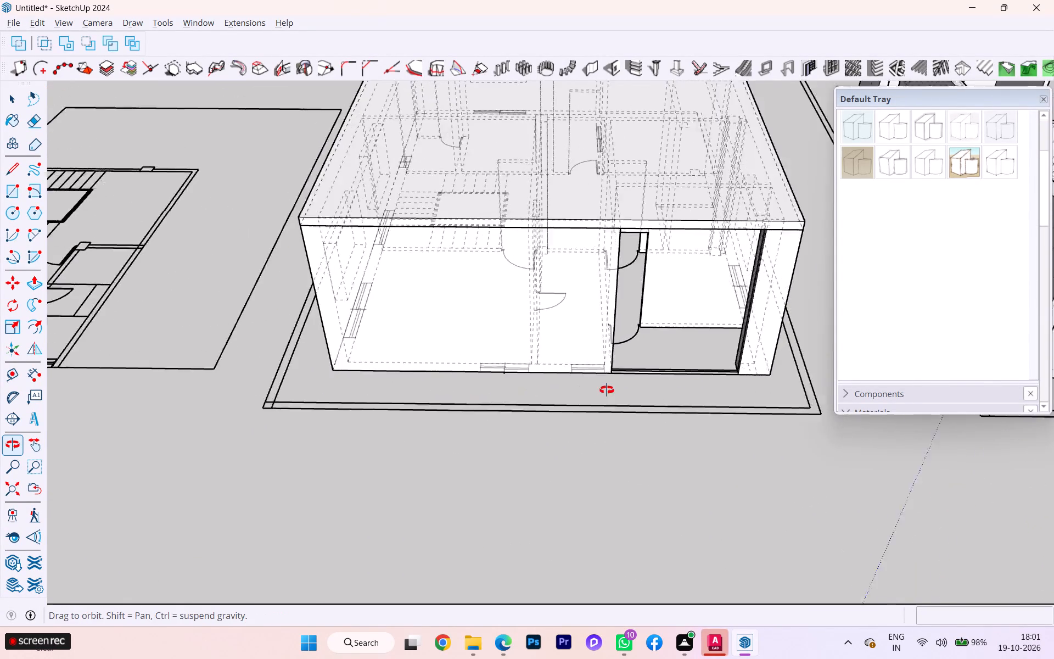
middle_click_drag(607, 390, 810, 381)
middle_click_drag(464, 395, 770, 391)
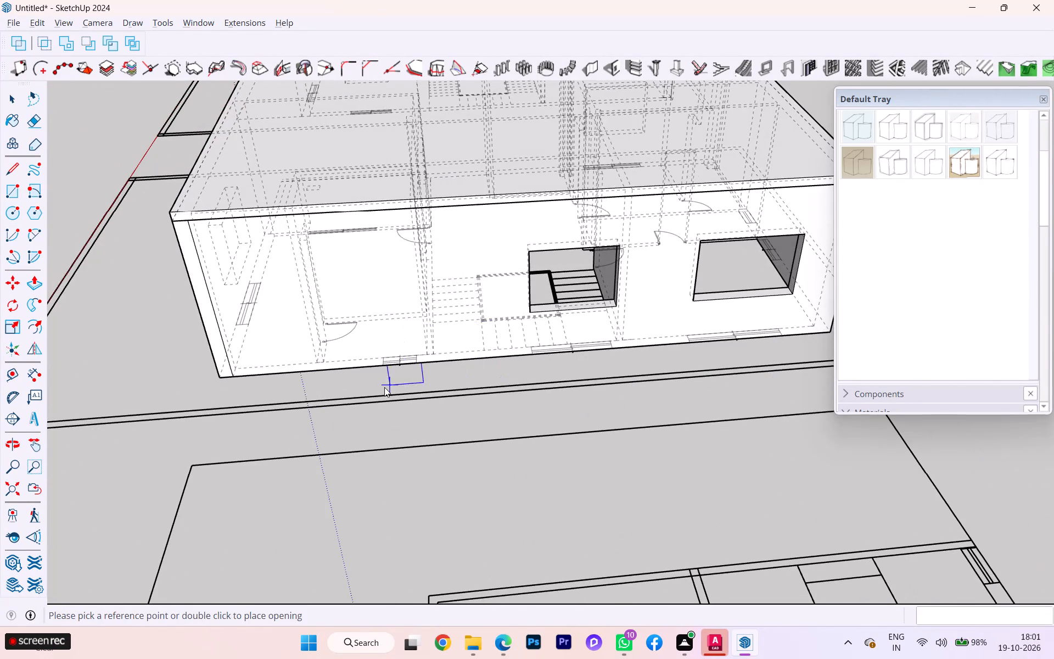
middle_click_drag(384, 387, 783, 391)
middle_click_drag(717, 393, 296, 422)
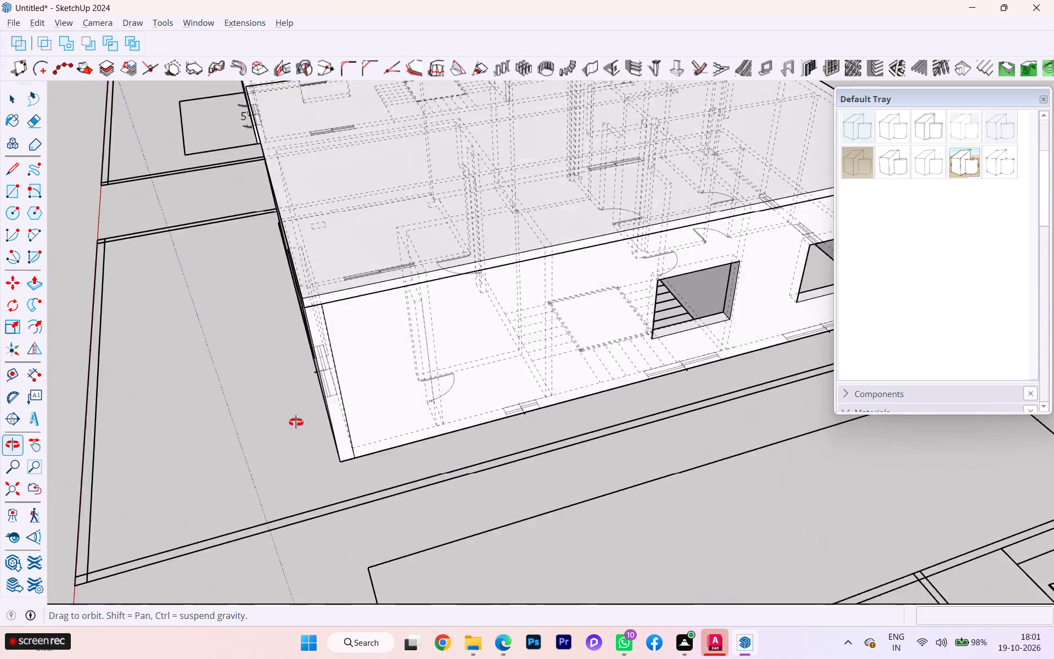
middle_click_drag(296, 422, 263, 422)
scroll(472, 399, "up", 1)
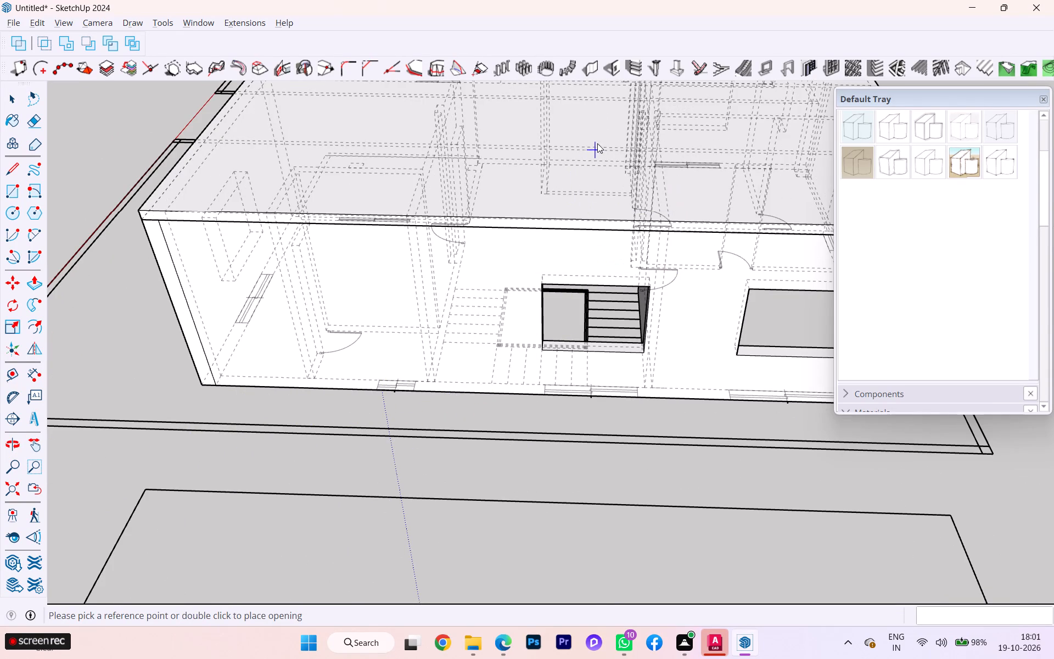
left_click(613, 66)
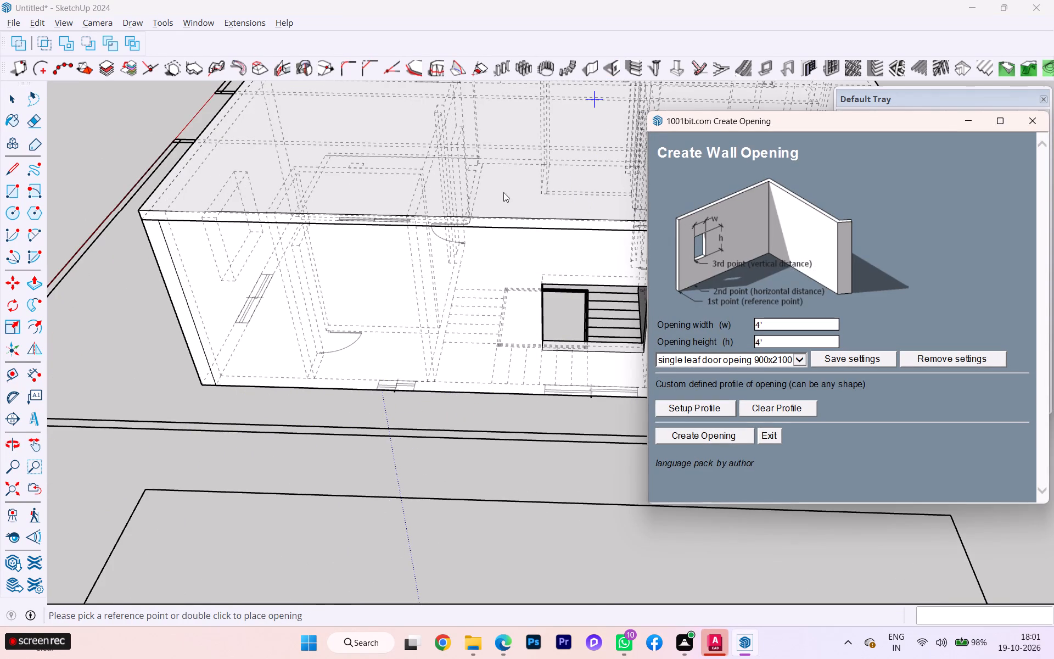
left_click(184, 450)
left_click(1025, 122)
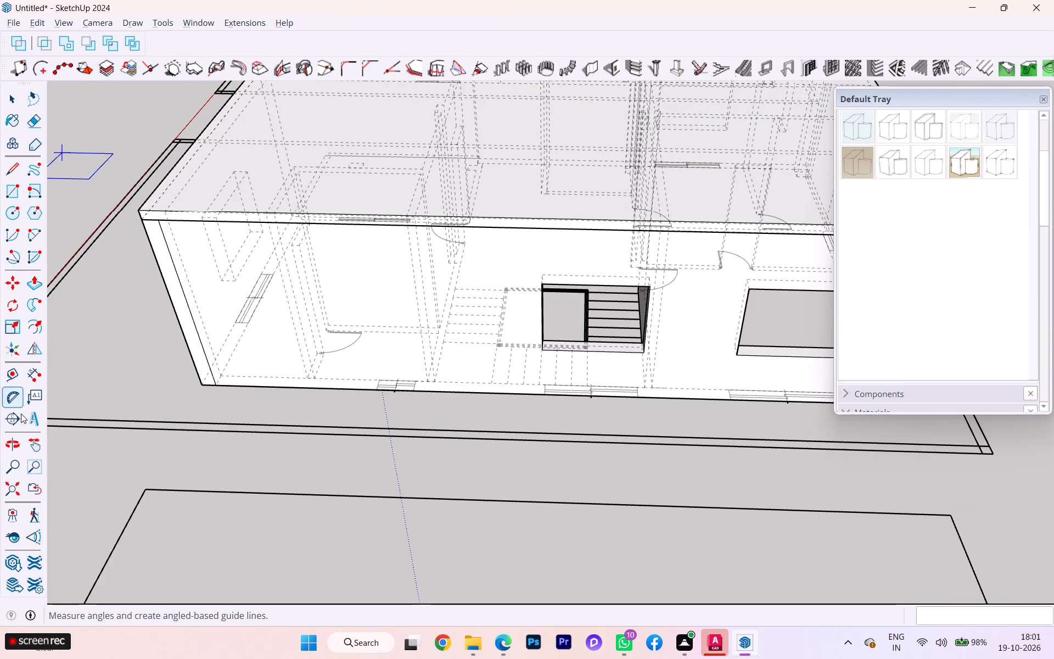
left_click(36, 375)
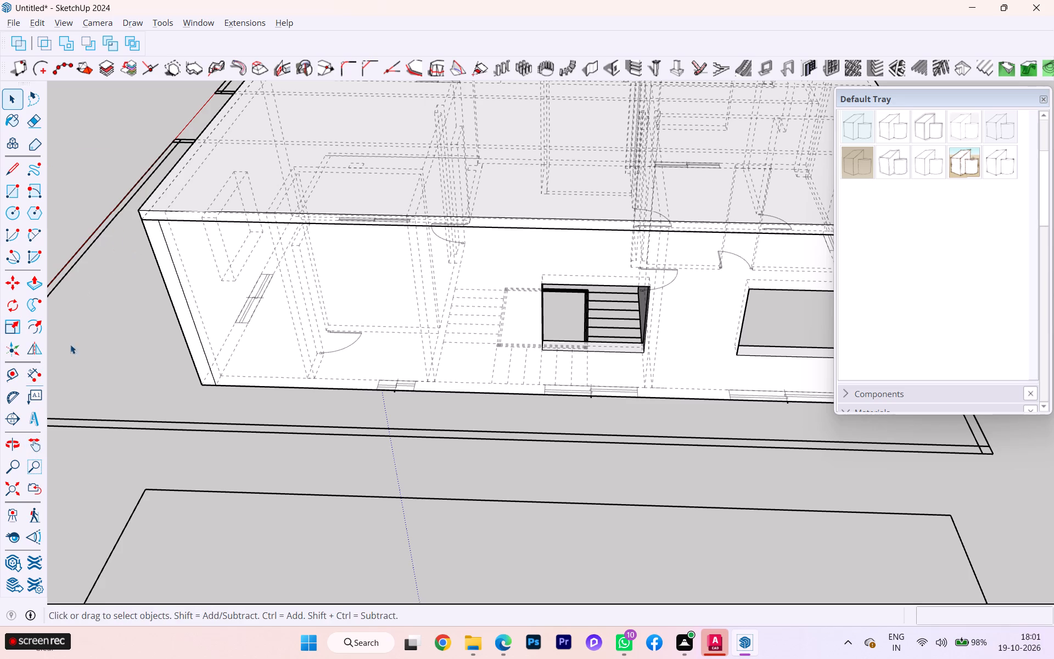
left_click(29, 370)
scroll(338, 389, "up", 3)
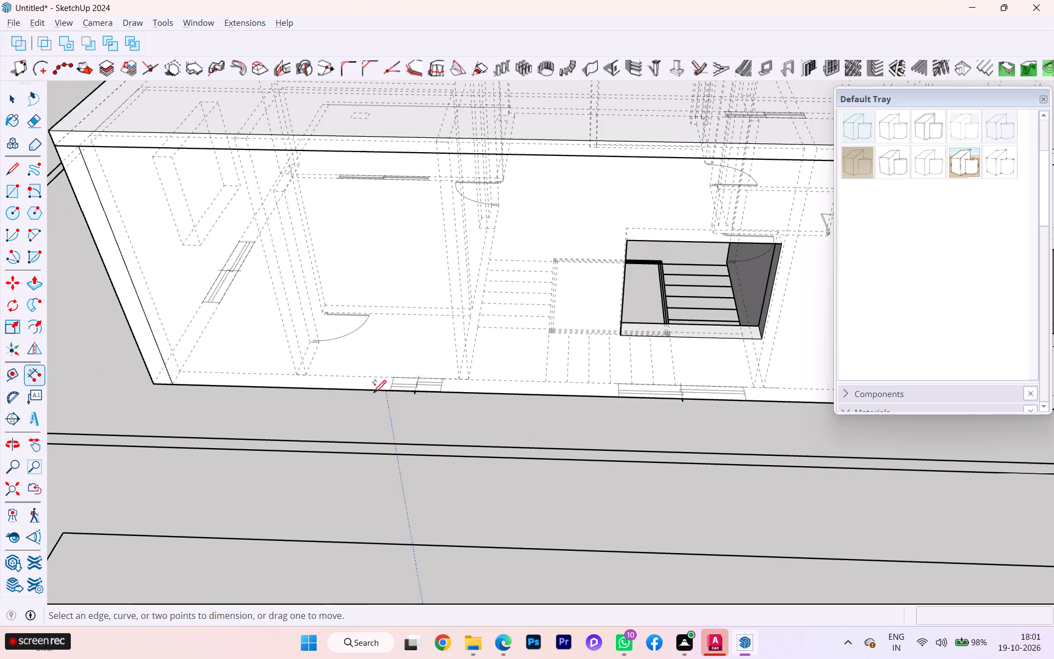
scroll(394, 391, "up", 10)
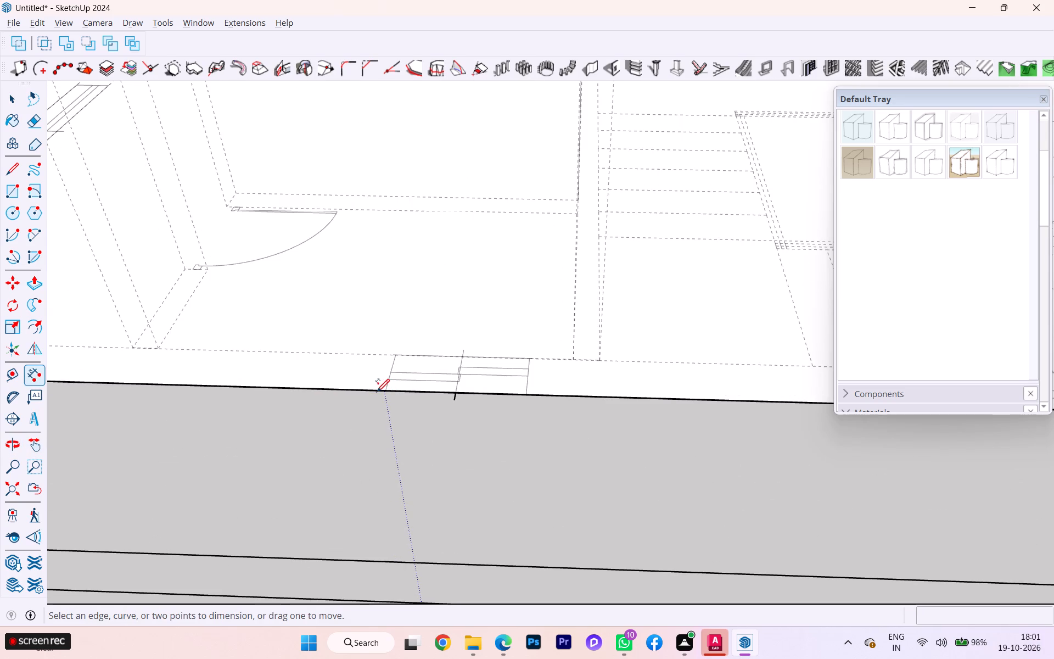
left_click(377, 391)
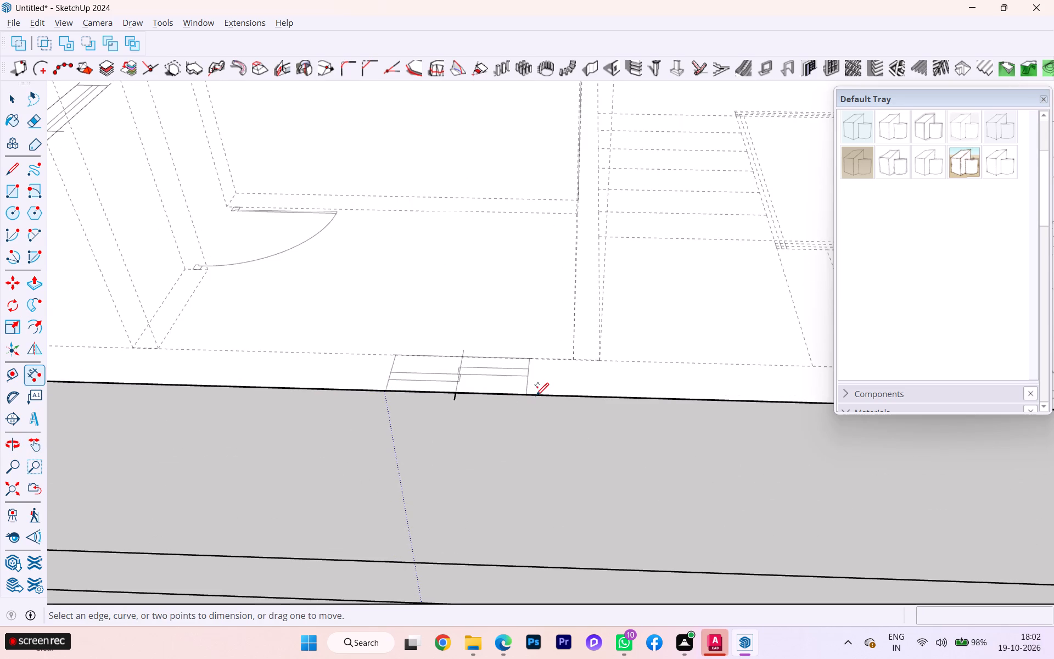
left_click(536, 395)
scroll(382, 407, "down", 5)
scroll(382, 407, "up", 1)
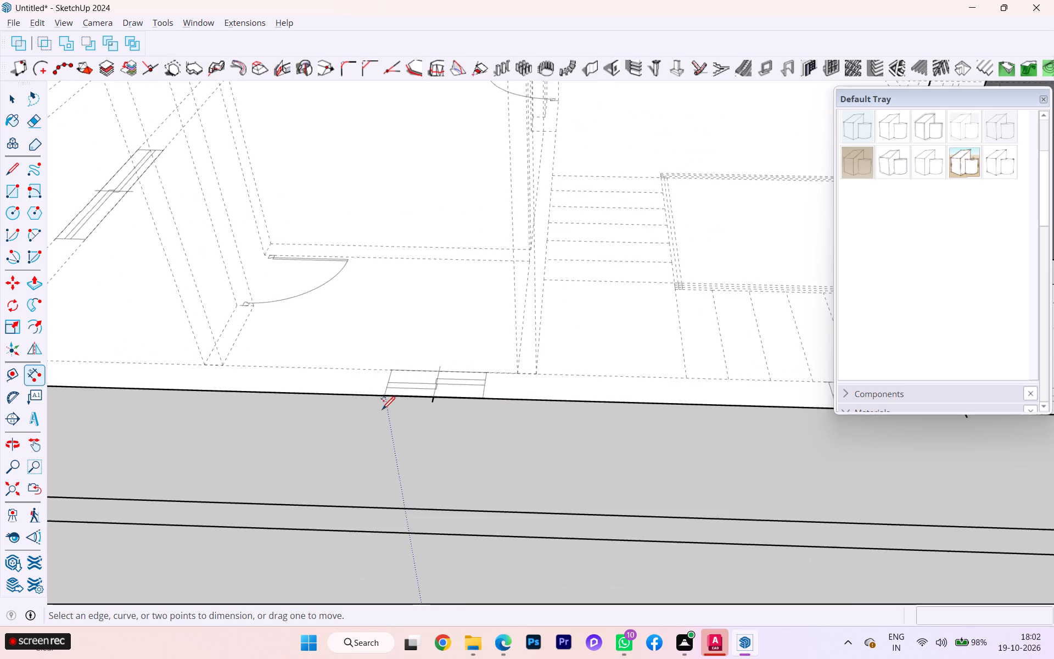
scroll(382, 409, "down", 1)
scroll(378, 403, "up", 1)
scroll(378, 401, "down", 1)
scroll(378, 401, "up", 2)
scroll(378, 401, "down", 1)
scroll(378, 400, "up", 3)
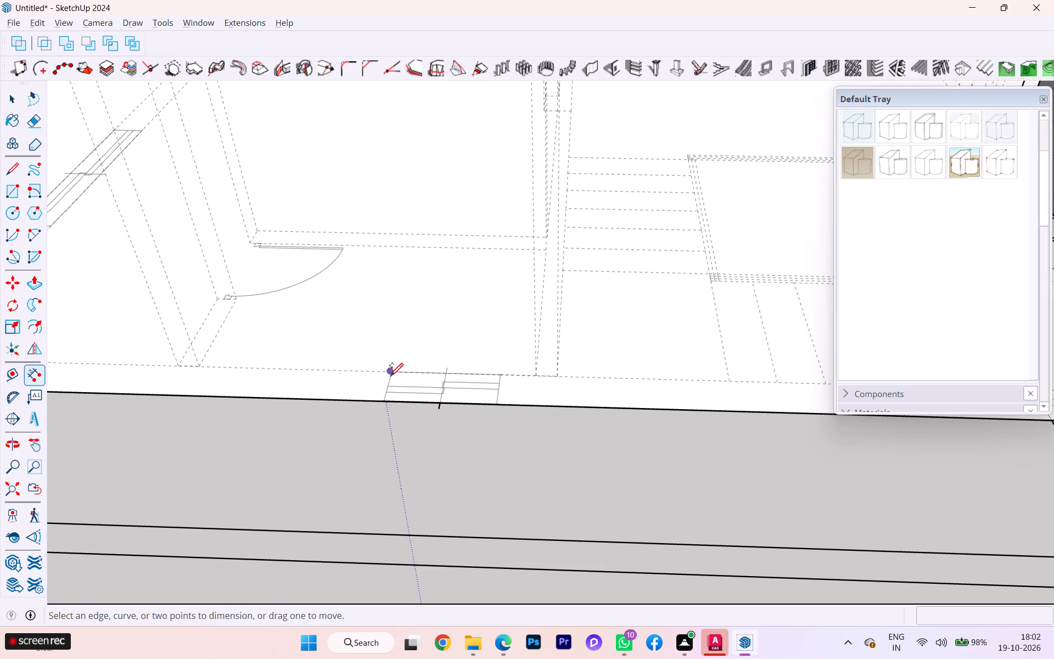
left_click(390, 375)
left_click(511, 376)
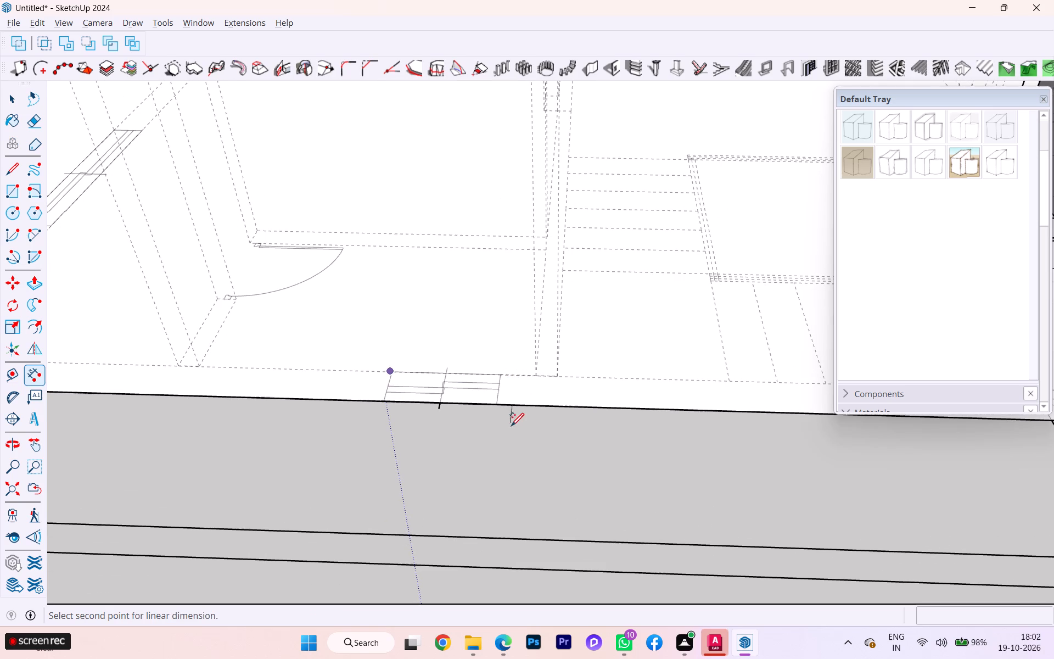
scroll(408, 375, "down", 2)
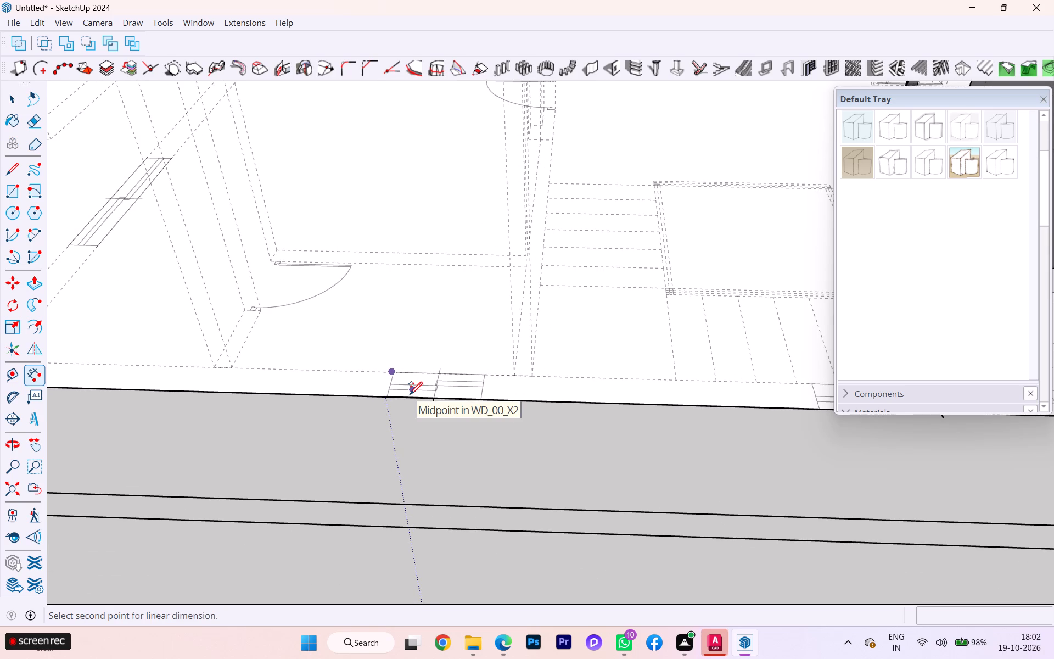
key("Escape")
Dimension the full width of the small window marking in the roofed block's long outer wall, placing the dimension outside the wall.
scroll(456, 387, "down", 2)
middle_click_drag(453, 393, 465, 439)
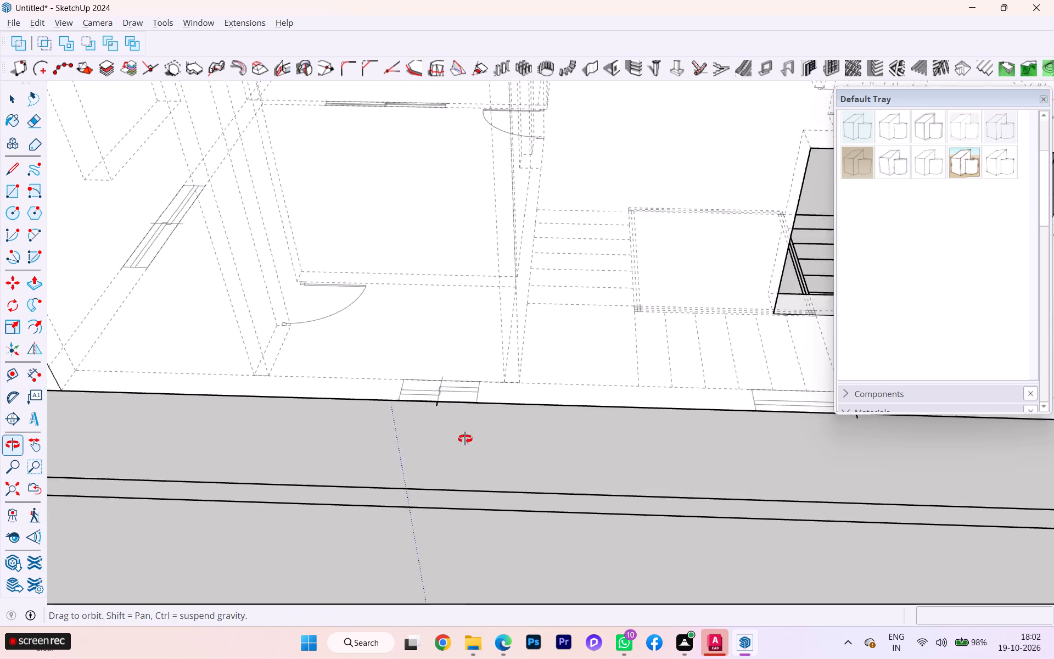
middle_click_drag(465, 439, 468, 458)
scroll(444, 462, "up", 1)
scroll(442, 462, "down", 2)
scroll(441, 462, "up", 3)
scroll(433, 459, "down", 2)
scroll(433, 459, "up", 4)
scroll(406, 460, "down", 3)
scroll(406, 460, "up", 2)
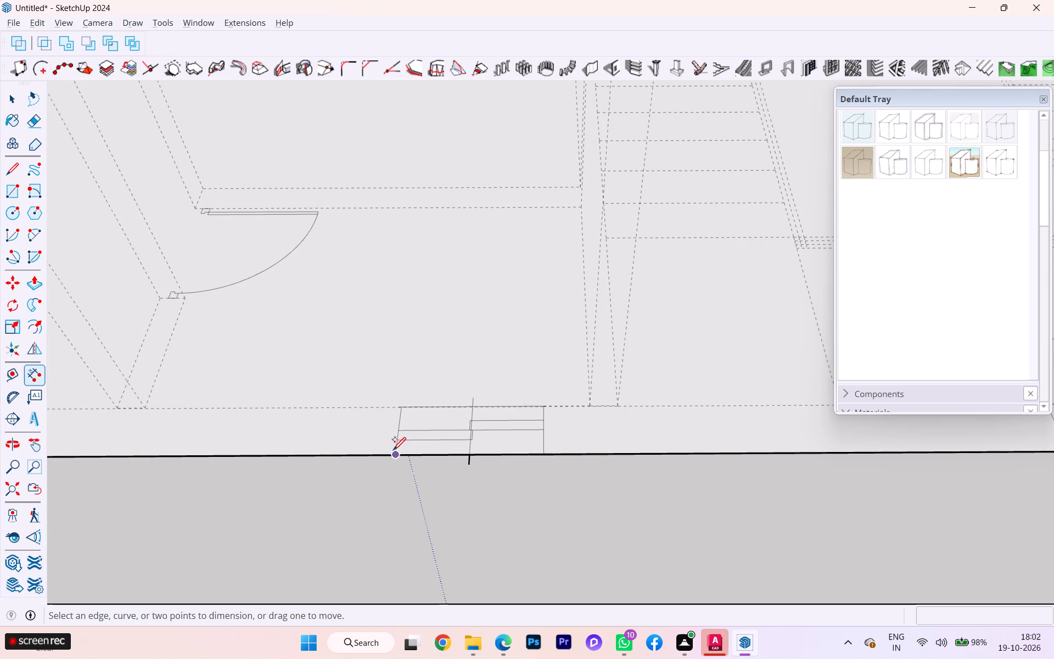
left_click(32, 373)
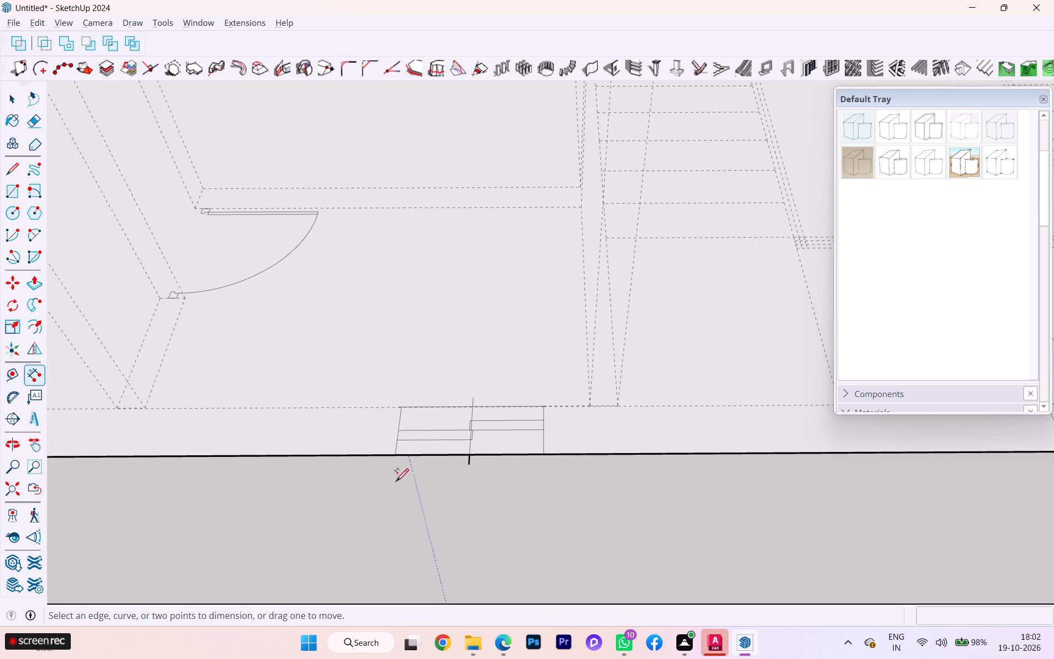
left_click(397, 456)
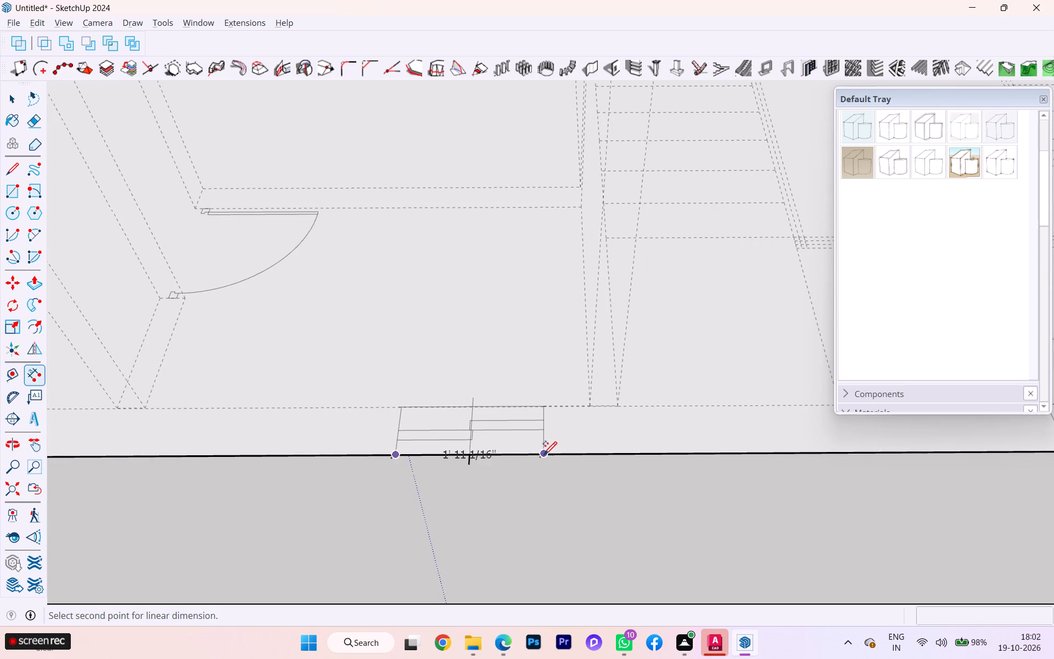
left_click(544, 453)
left_click(544, 483)
scroll(318, 428, "down", 2)
scroll(193, 399, "down", 1)
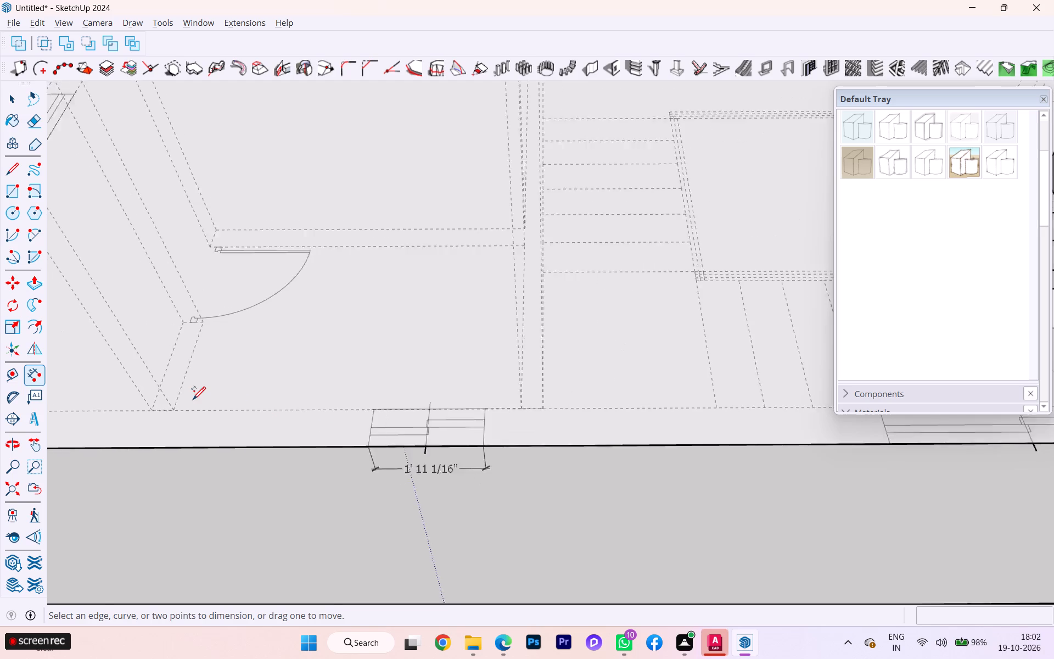
Dimension the window marking beneath the stair opening from its end to its midpoint, placing the dimension outside the wall.
scroll(193, 399, "down", 4)
scroll(189, 398, "up", 1)
scroll(189, 398, "down", 2)
scroll(188, 398, "up", 2)
scroll(188, 398, "down", 5)
scroll(187, 409, "up", 2)
scroll(187, 410, "down", 1)
scroll(573, 424, "up", 1)
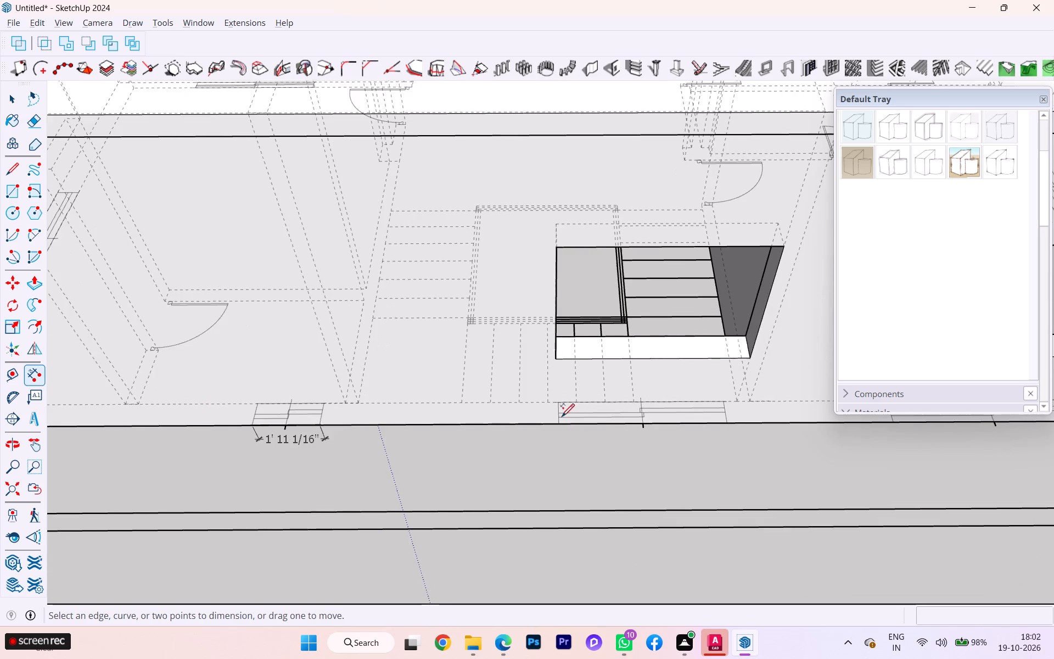
scroll(560, 411, "up", 1)
left_click(554, 406)
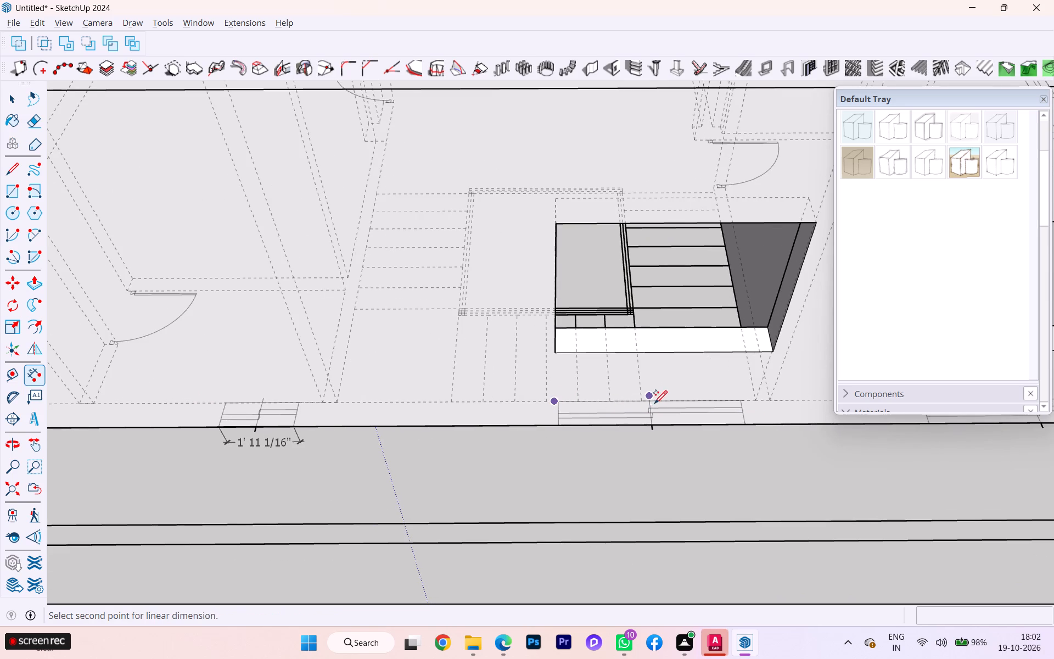
scroll(649, 400, "up", 3)
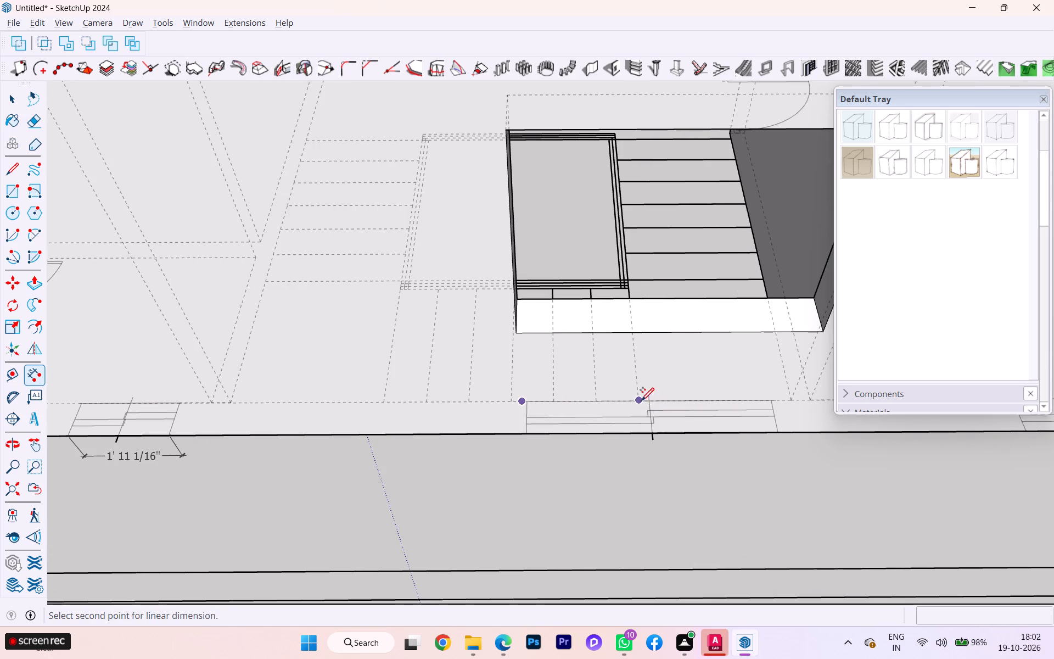
left_click(648, 403)
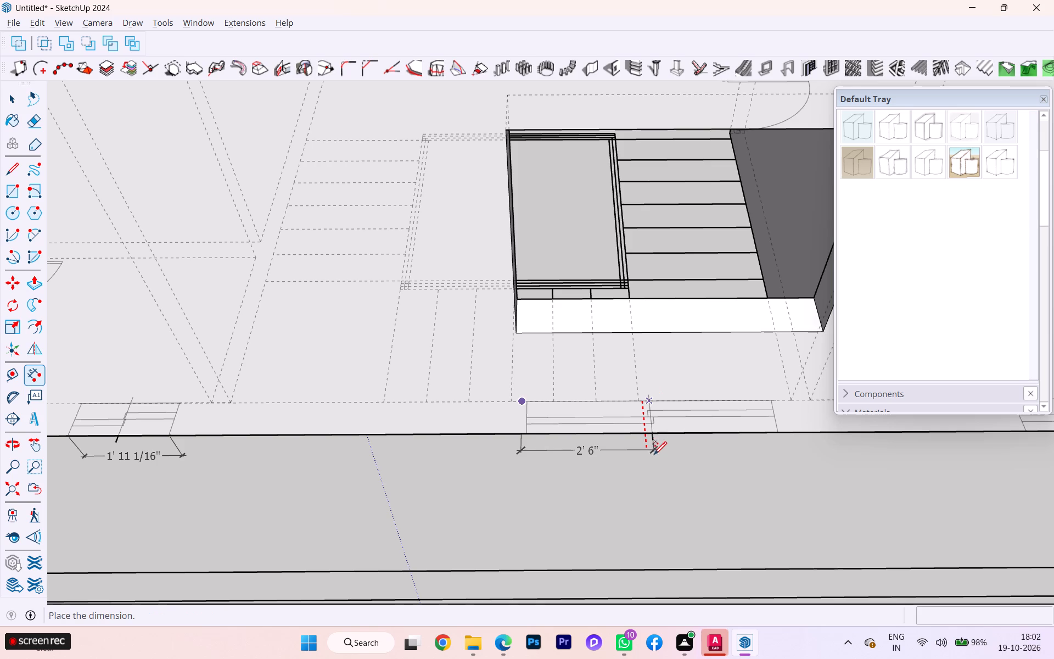
left_click(654, 455)
Dimension the full width of the window marking beside the door in the wall facing the roofed block's open porch.
scroll(539, 393, "down", 2)
scroll(436, 391, "down", 3)
scroll(436, 391, "up", 2)
scroll(436, 391, "down", 1)
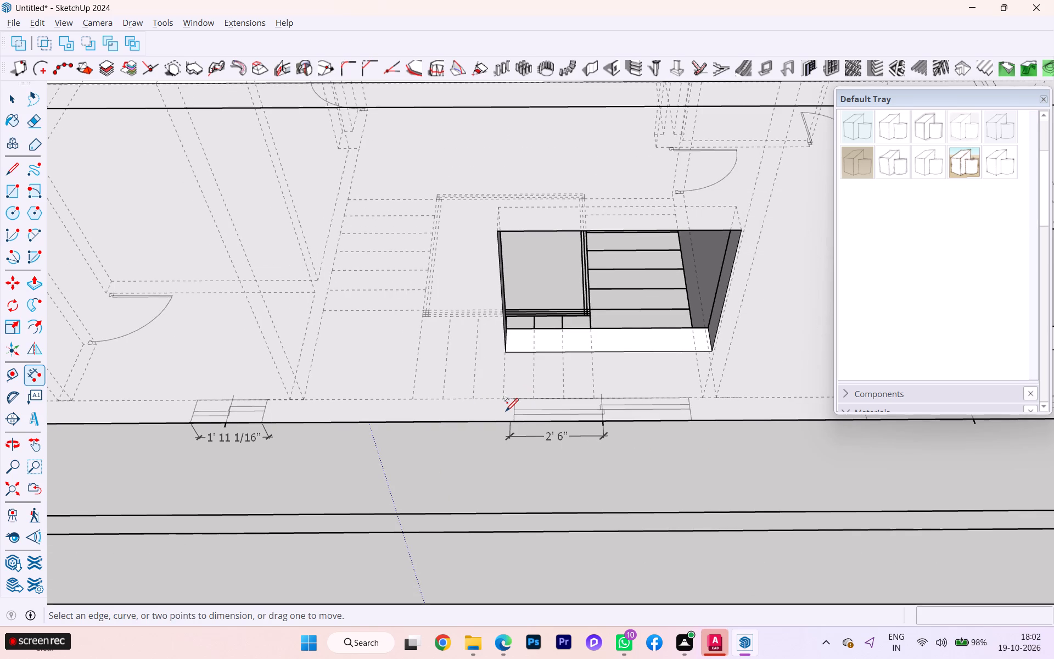
scroll(536, 422, "down", 3)
scroll(526, 418, "up", 1)
scroll(523, 415, "down", 7)
scroll(522, 416, "up", 1)
scroll(518, 421, "down", 5)
scroll(512, 414, "up", 1)
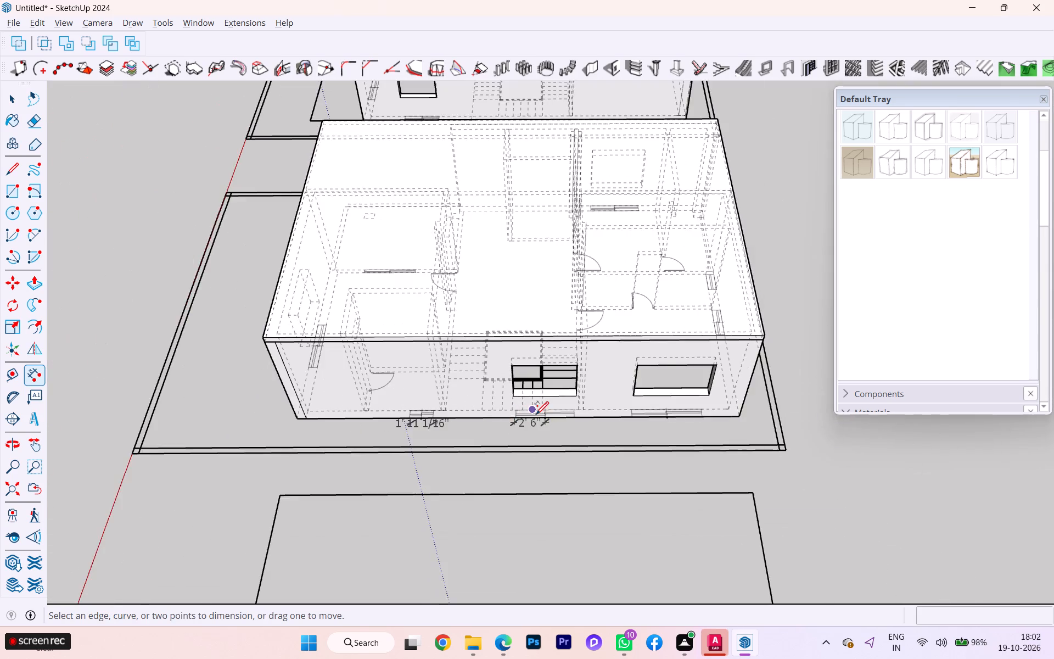
scroll(535, 414, "down", 2)
scroll(536, 414, "up", 2)
middle_click_drag(536, 414, 605, 388)
scroll(472, 403, "up", 1)
scroll(472, 403, "down", 1)
scroll(472, 403, "up", 8)
scroll(430, 420, "down", 2)
middle_click_drag(430, 420, 653, 387)
middle_click_drag(431, 417, 758, 425)
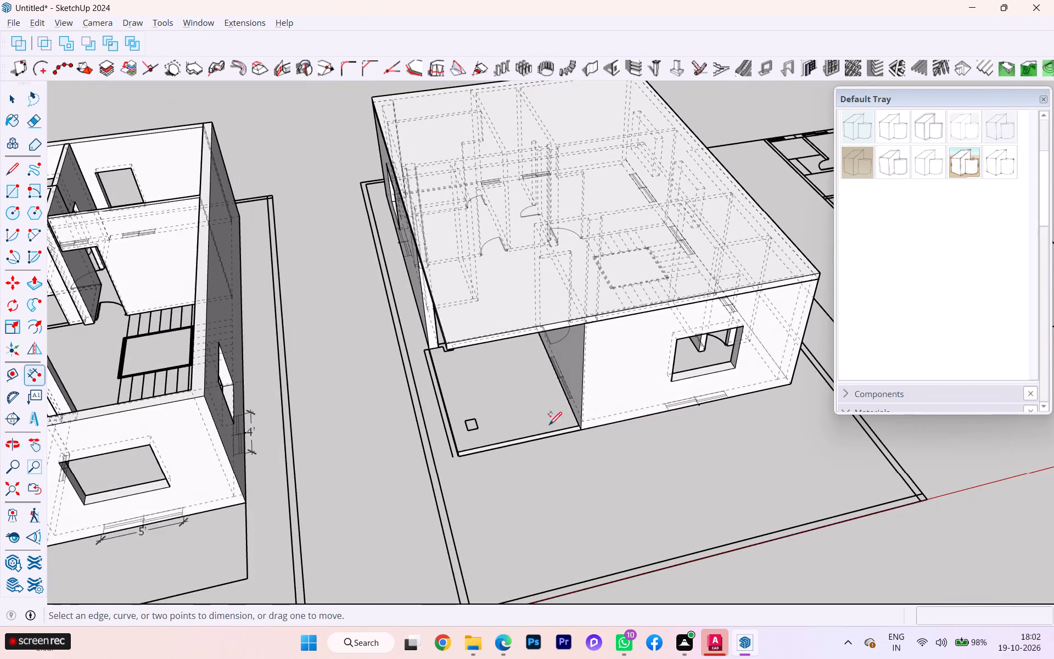
middle_click_drag(511, 425, 718, 411)
scroll(706, 387, "down", 1)
scroll(659, 361, "up", 6)
scroll(634, 379, "down", 1)
scroll(634, 379, "up", 2)
scroll(634, 379, "down", 4)
scroll(634, 379, "up", 7)
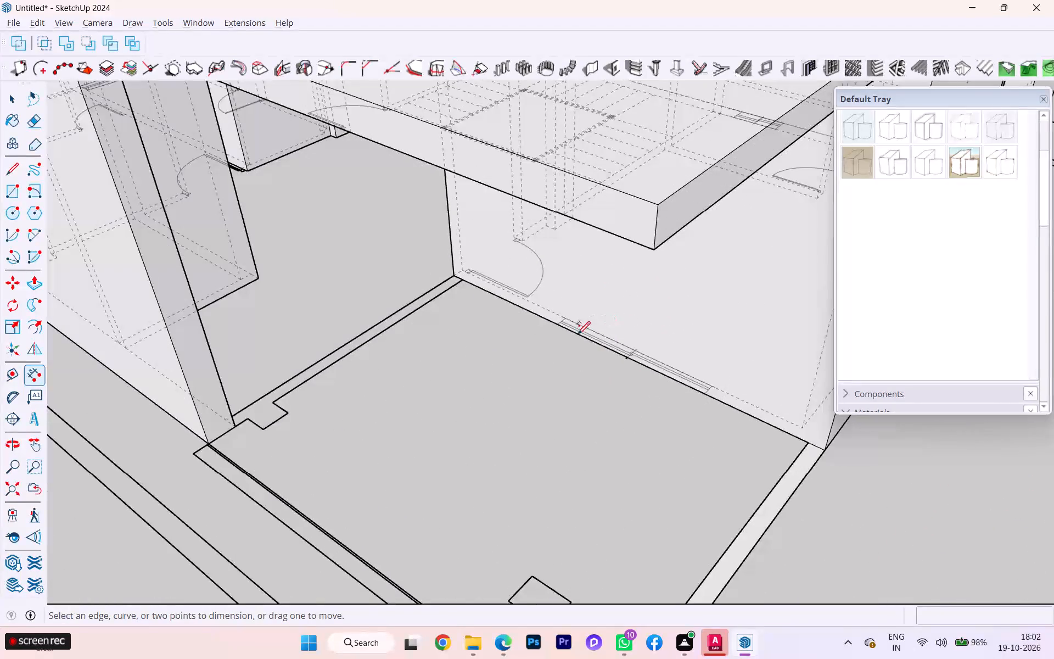
scroll(578, 333, "up", 5)
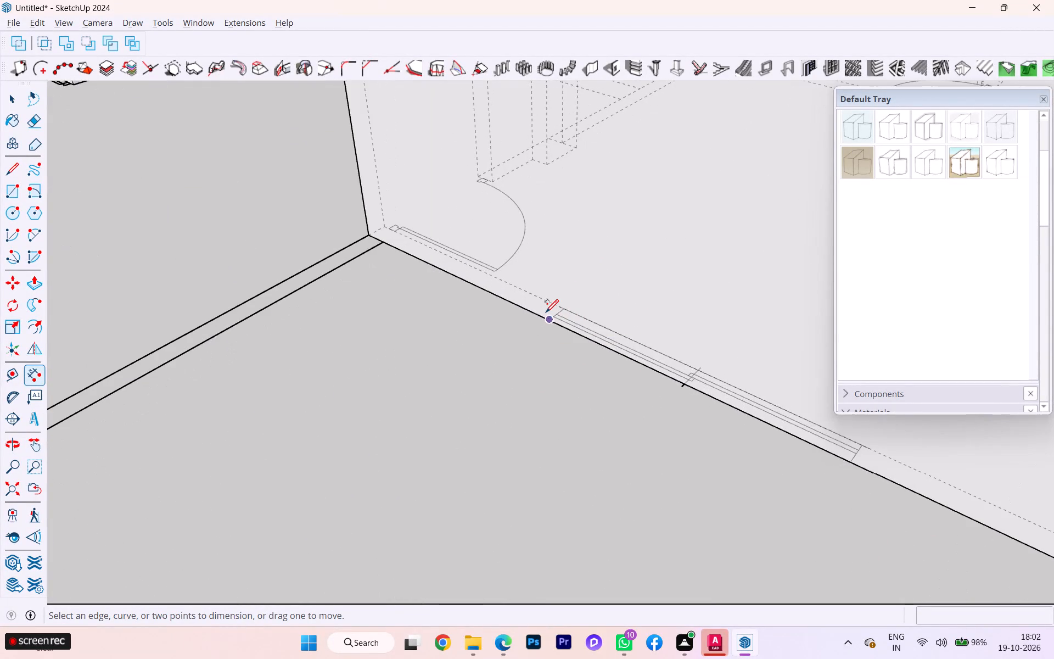
scroll(546, 311, "up", 1)
left_click(560, 305)
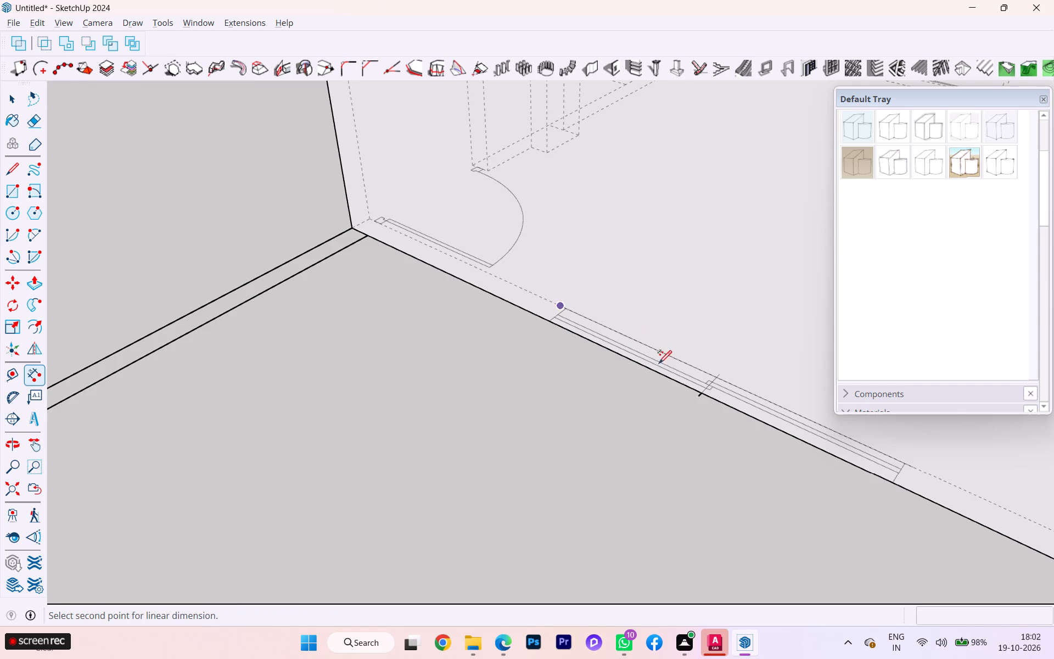
scroll(669, 379, "down", 4)
scroll(669, 384, "up", 1)
scroll(669, 386, "down", 1)
scroll(812, 433, "up", 3)
left_click(799, 428)
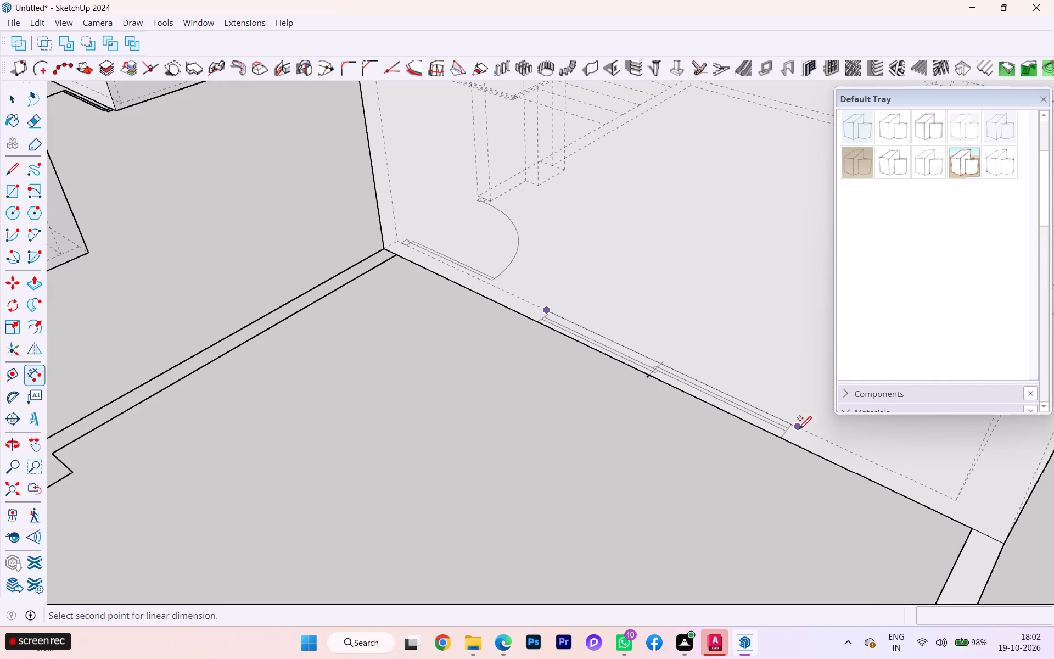
left_click(714, 466)
Dimension the wider window marking in the roofed block's outer wall that contains the tall recessed opening, outside the wall.
scroll(523, 351, "down", 2)
scroll(519, 350, "up", 1)
scroll(519, 350, "down", 4)
scroll(515, 348, "up", 1)
scroll(513, 340, "down", 1)
scroll(513, 340, "up", 1)
scroll(513, 340, "down", 5)
scroll(514, 340, "up", 1)
scroll(514, 340, "down", 1)
scroll(411, 376, "down", 1)
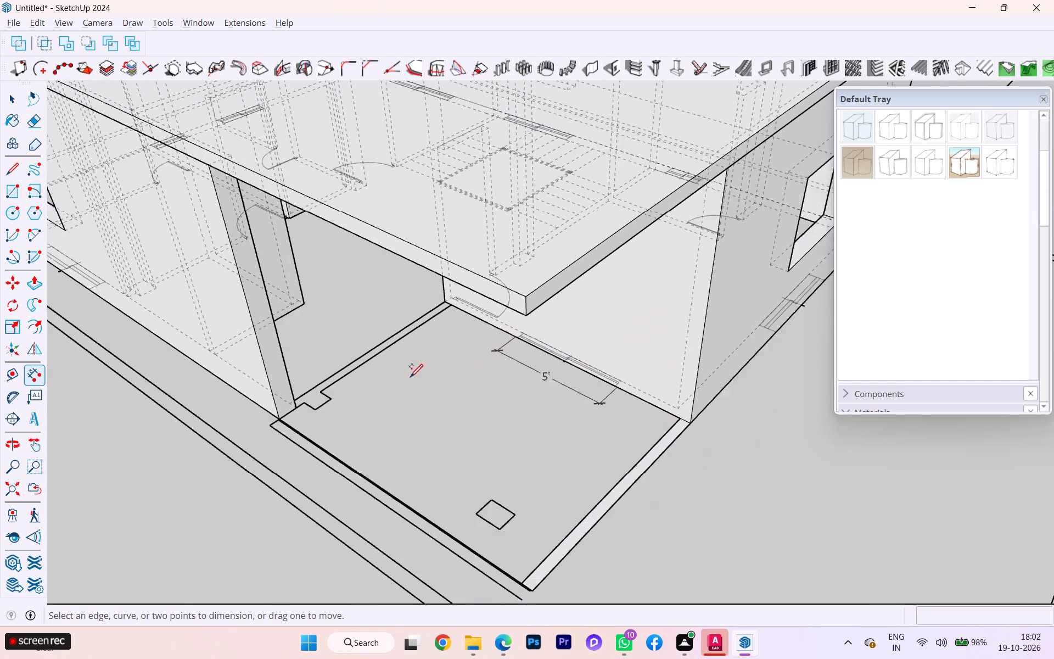
scroll(410, 376, "down", 1)
middle_click_drag(420, 376, 540, 366)
scroll(542, 355, "down", 6)
scroll(550, 390, "up", 1)
scroll(461, 387, "down", 2)
scroll(343, 388, "up", 2)
scroll(339, 388, "down", 1)
middle_click_drag(325, 384, 658, 351)
middle_click_drag(424, 403, 500, 384)
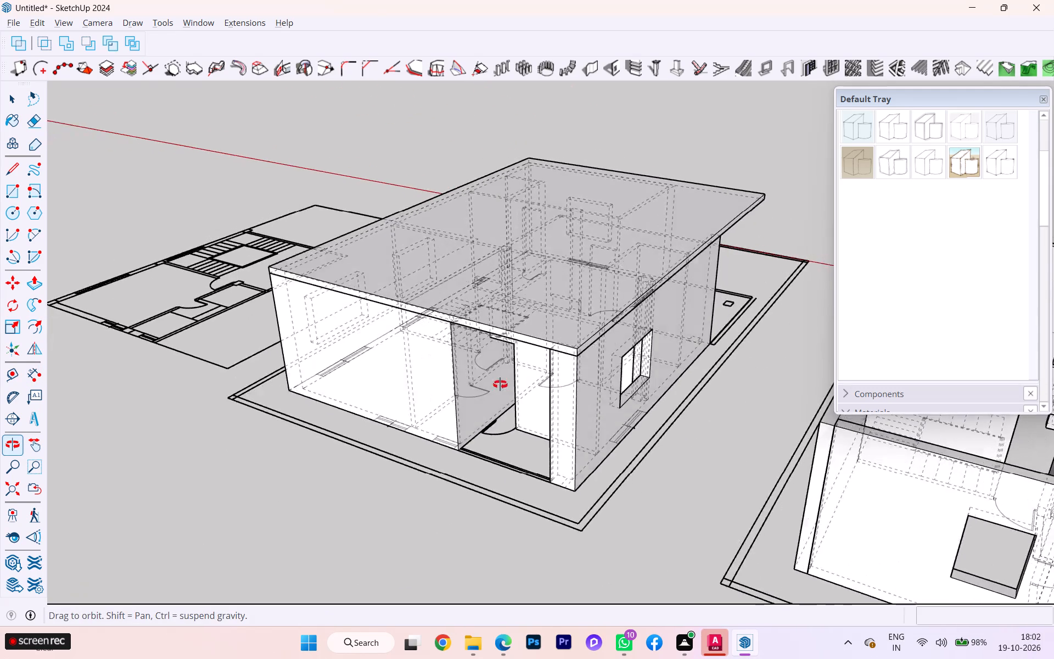
middle_click_drag(500, 384, 698, 377)
scroll(517, 425, "up", 5)
scroll(491, 453, "down", 2)
scroll(491, 453, "up", 7)
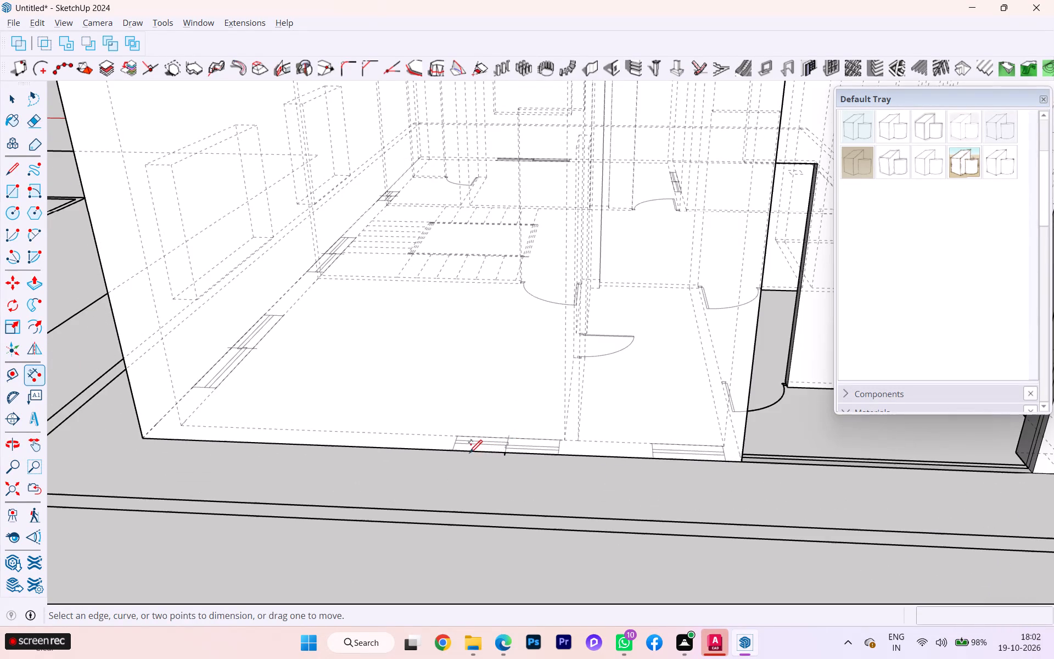
left_click(450, 448)
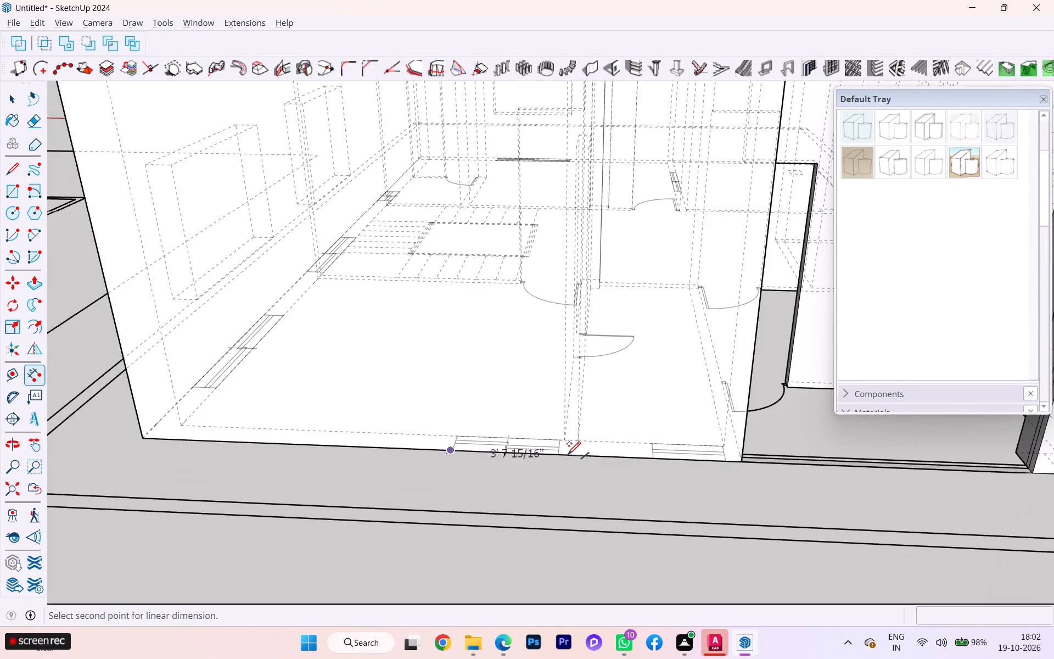
scroll(552, 459, "up", 5)
scroll(553, 450, "down", 1)
scroll(553, 450, "up", 1)
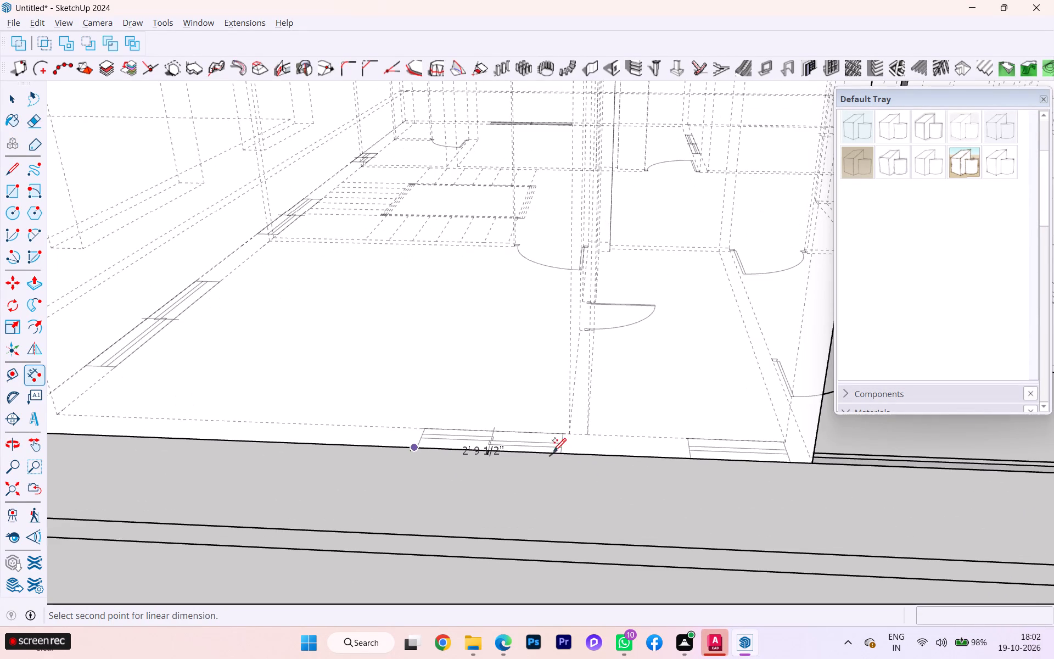
left_click(563, 453)
left_click(557, 471)
Dimension the smaller window marking in the same outer wall, between the partition and the tall recessed opening.
scroll(476, 420, "down", 1)
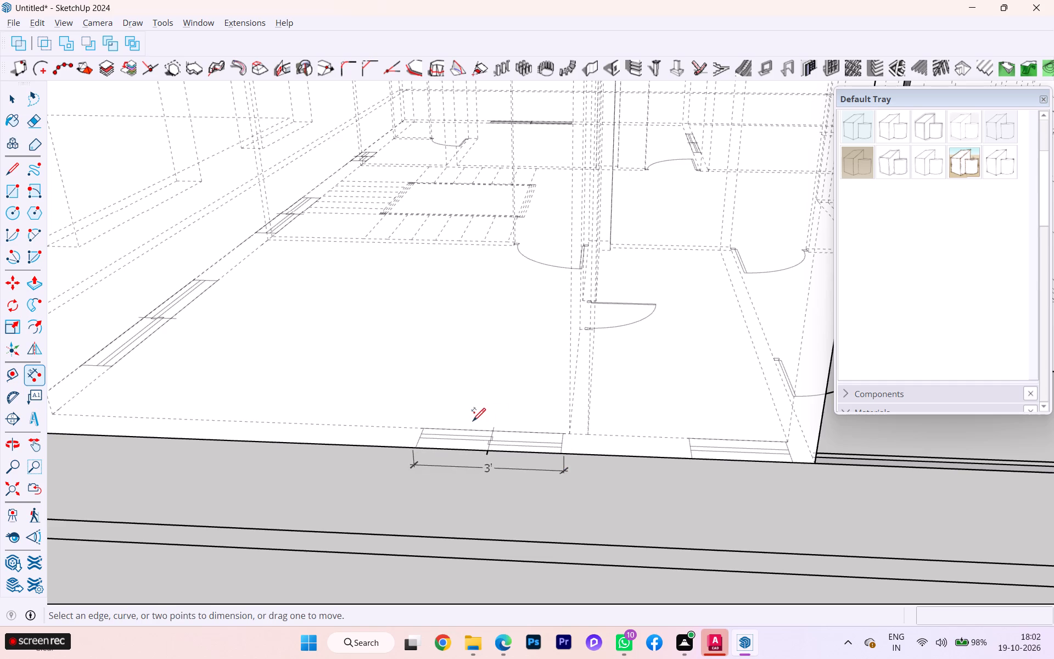
scroll(473, 420, "down", 1)
scroll(571, 454, "down", 1)
scroll(631, 452, "up", 3)
left_click(651, 452)
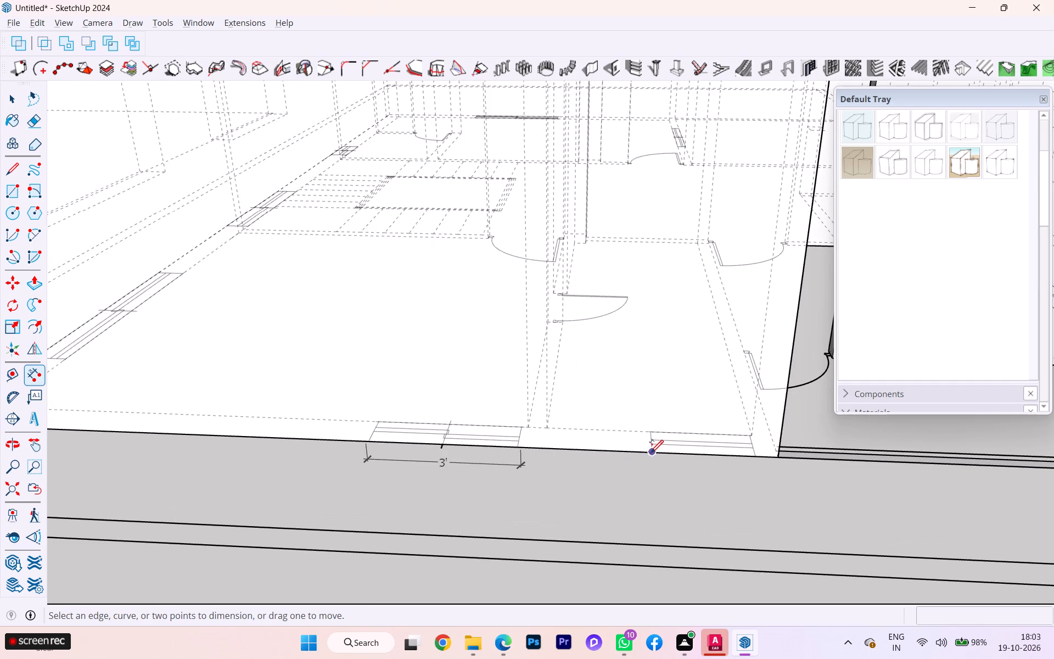
left_click(759, 455)
left_click(761, 468)
Examine the dimensioned window markings around the roofed block, ending at the narrow marking on the long wall with two windows.
scroll(455, 404, "down", 2)
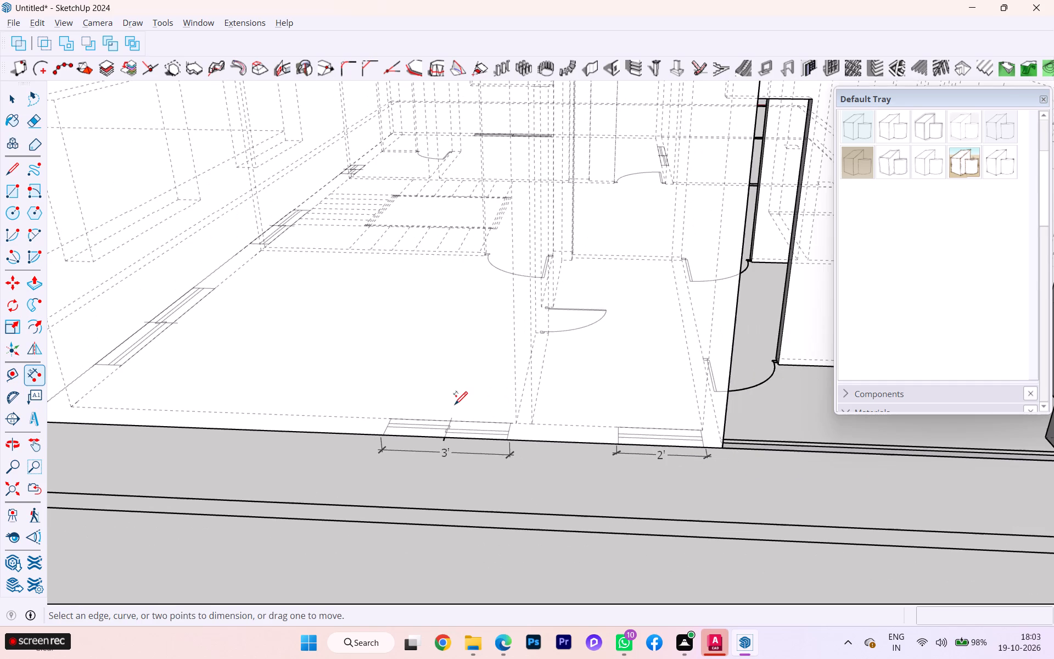
scroll(455, 406, "down", 4)
scroll(455, 406, "up", 1)
scroll(453, 399, "down", 3)
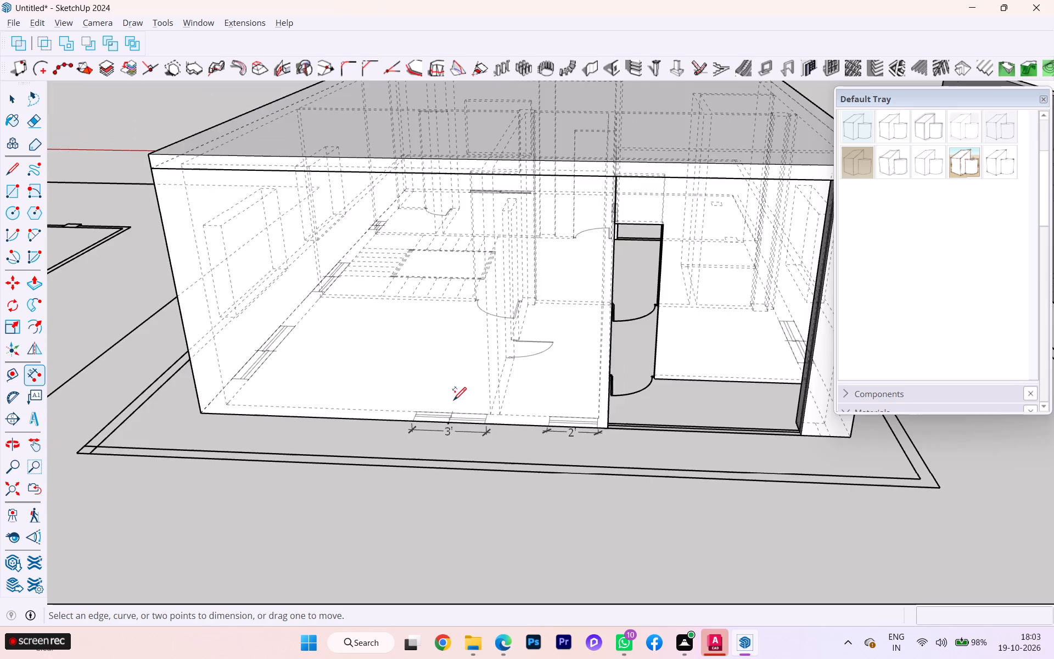
scroll(453, 399, "down", 2)
scroll(453, 399, "up", 1)
scroll(444, 394, "down", 1)
scroll(444, 394, "up", 1)
scroll(444, 393, "down", 1)
scroll(444, 393, "up", 1)
scroll(444, 393, "down", 2)
scroll(487, 391, "up", 2)
scroll(487, 391, "down", 1)
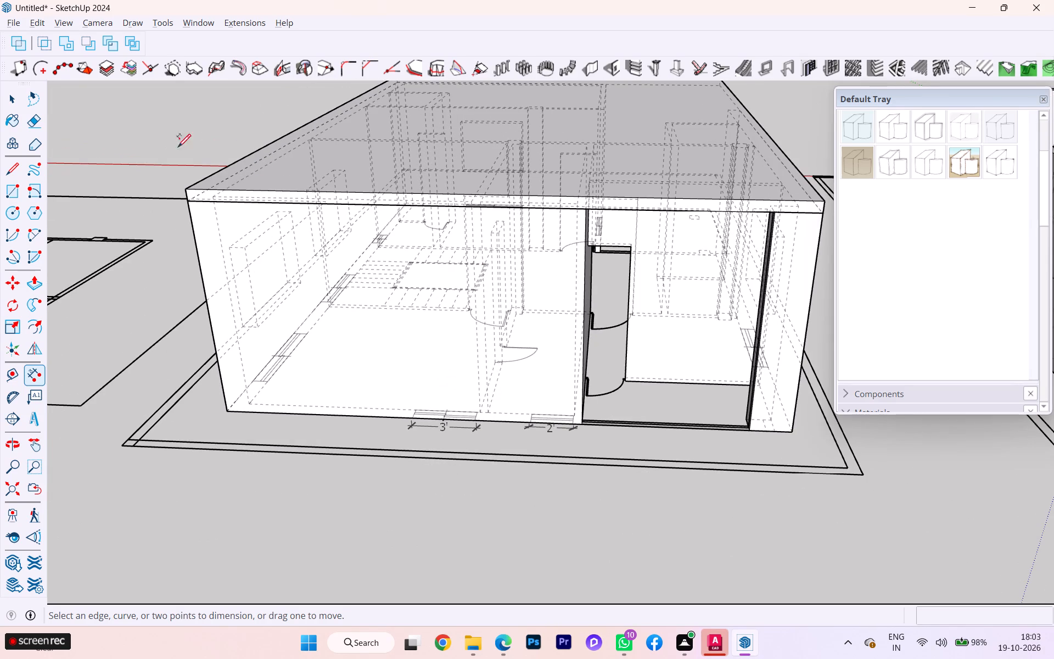
left_click(12, 94)
scroll(383, 280, "down", 7)
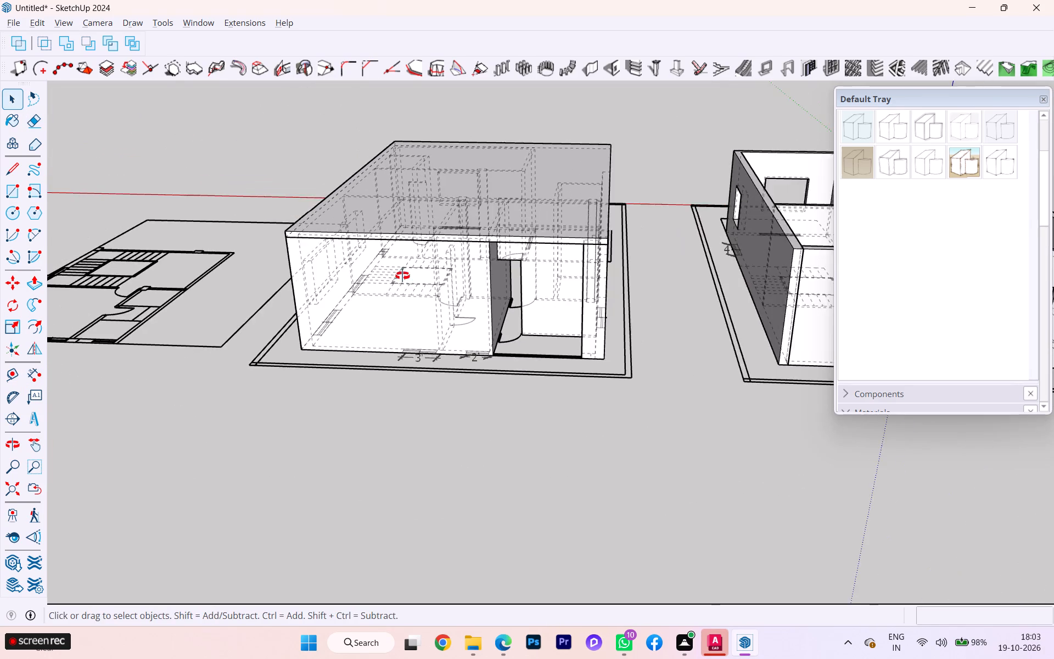
middle_click_drag(402, 276, 652, 276)
middle_click_drag(282, 360, 420, 368)
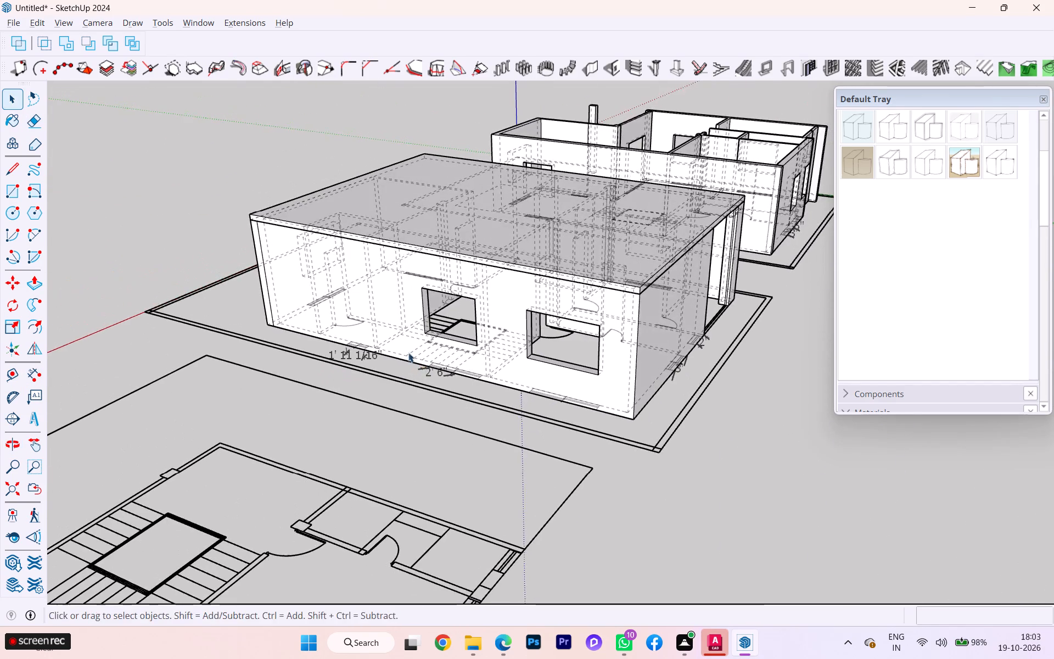
scroll(340, 346, "down", 1)
middle_click_drag(328, 346, 459, 356)
scroll(398, 384, "up", 1)
scroll(398, 384, "down", 2)
scroll(398, 386, "up", 2)
scroll(398, 386, "down", 4)
scroll(398, 386, "up", 1)
scroll(399, 387, "down", 1)
scroll(399, 387, "up", 4)
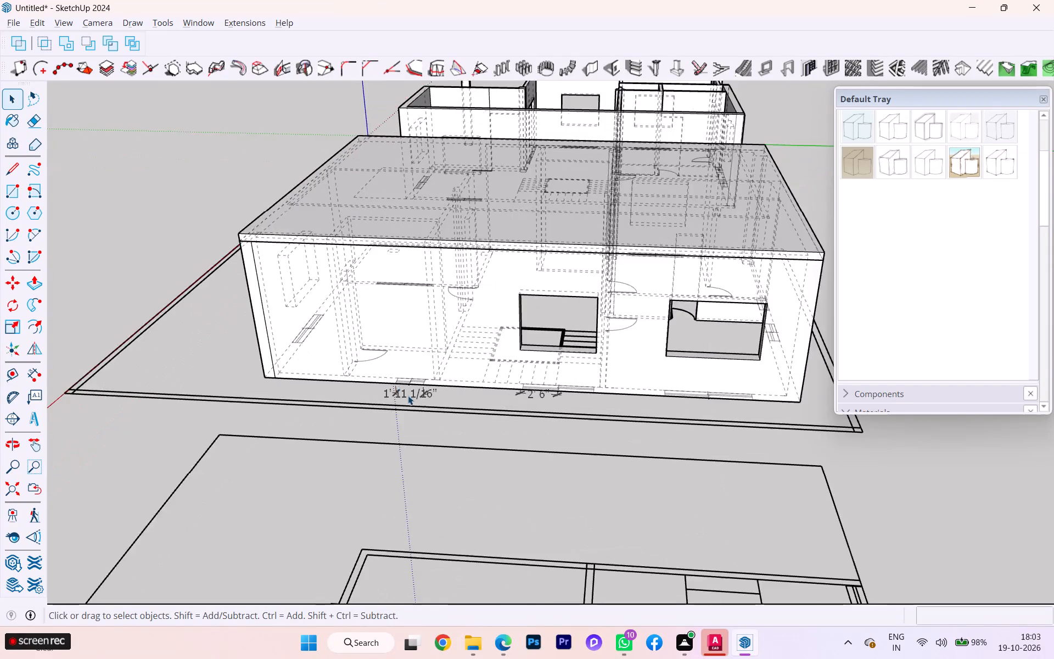
scroll(408, 395, "up", 3)
scroll(436, 420, "down", 2)
scroll(436, 420, "up", 5)
scroll(405, 403, "down", 5)
scroll(402, 400, "up", 3)
scroll(391, 378, "down", 1)
scroll(391, 378, "up", 2)
scroll(391, 378, "down", 2)
scroll(391, 378, "up", 8)
scroll(390, 377, "down", 1)
scroll(390, 377, "up", 1)
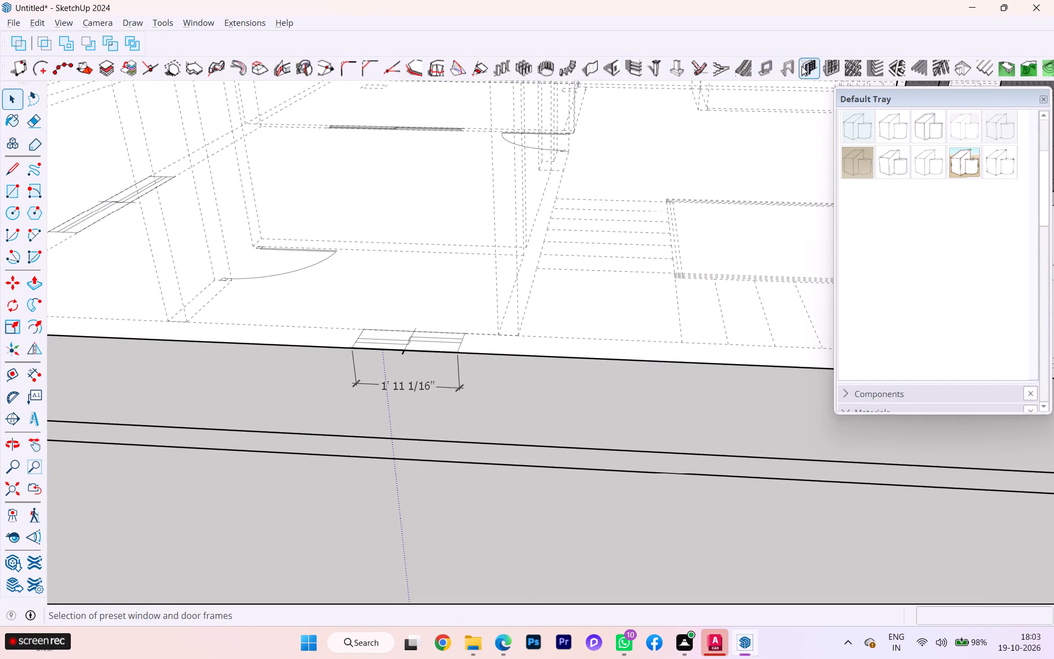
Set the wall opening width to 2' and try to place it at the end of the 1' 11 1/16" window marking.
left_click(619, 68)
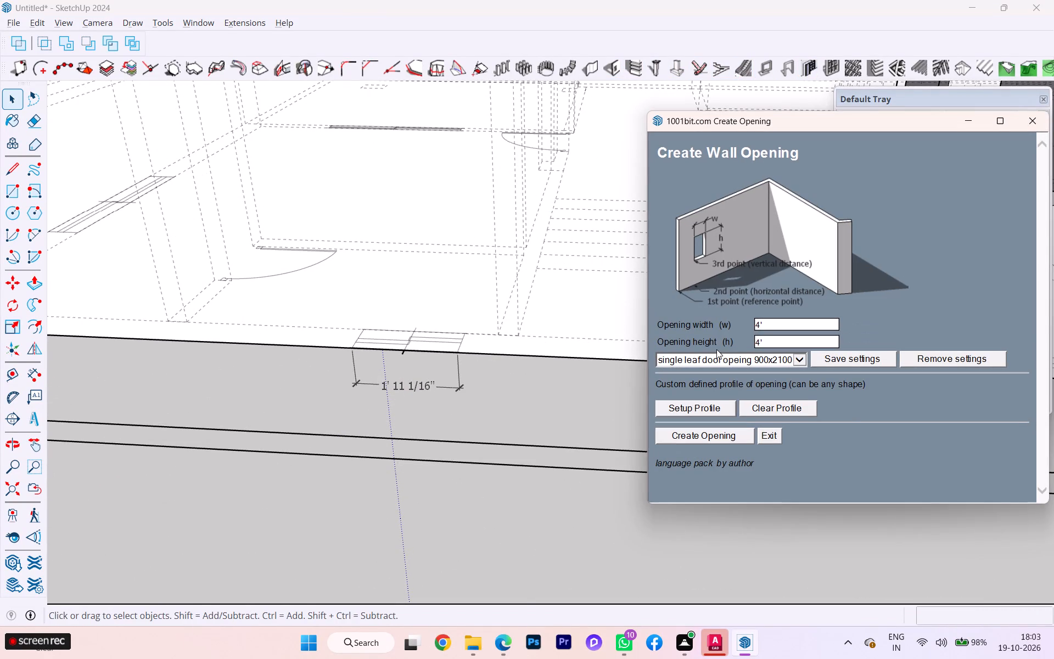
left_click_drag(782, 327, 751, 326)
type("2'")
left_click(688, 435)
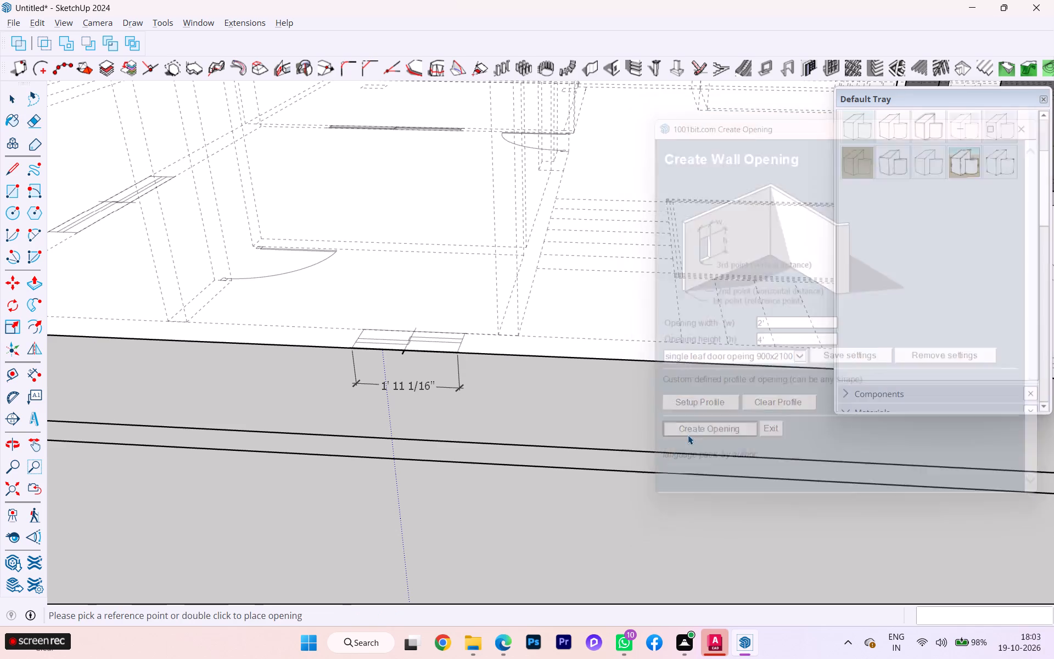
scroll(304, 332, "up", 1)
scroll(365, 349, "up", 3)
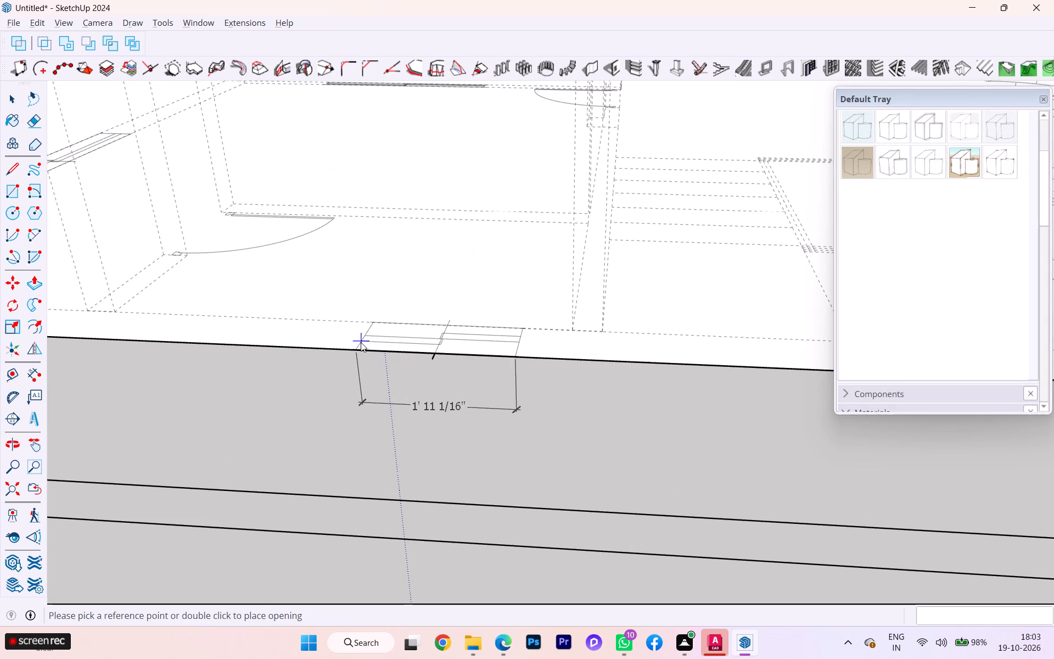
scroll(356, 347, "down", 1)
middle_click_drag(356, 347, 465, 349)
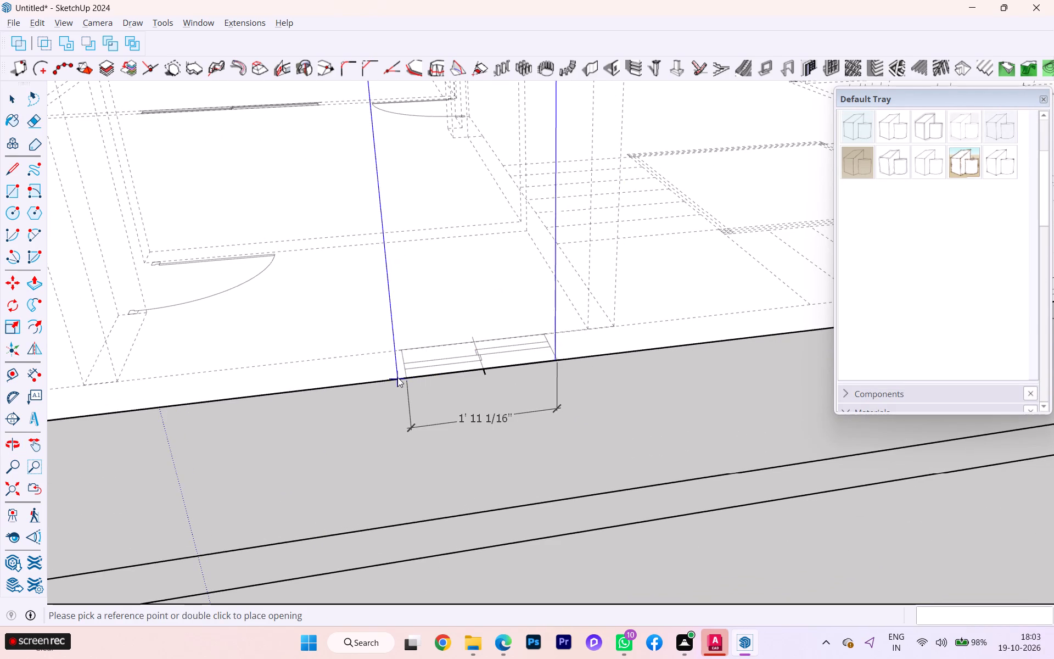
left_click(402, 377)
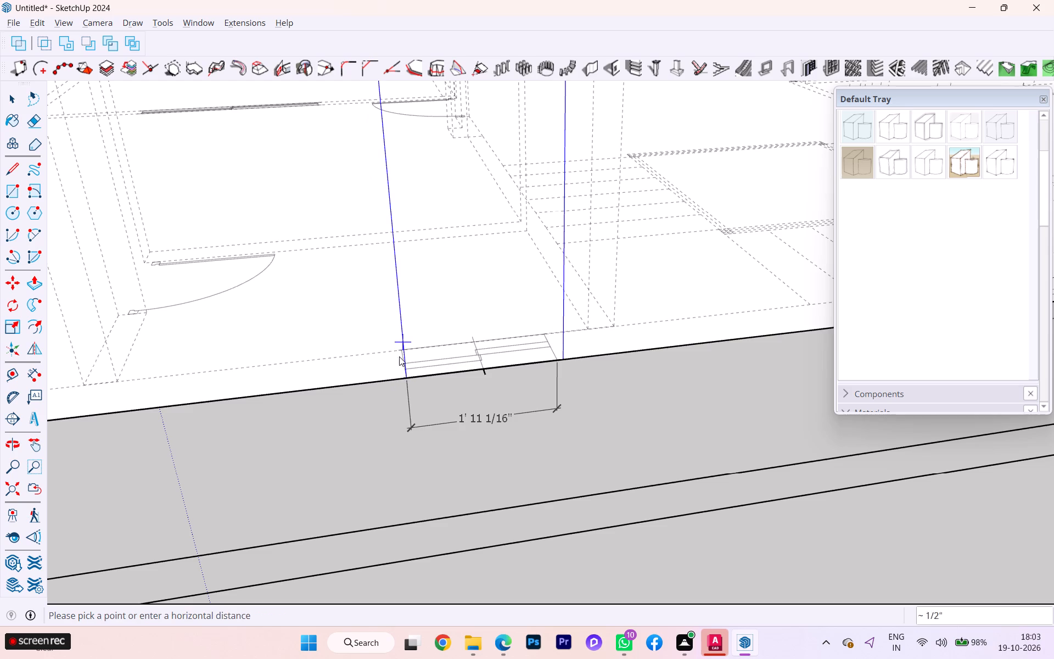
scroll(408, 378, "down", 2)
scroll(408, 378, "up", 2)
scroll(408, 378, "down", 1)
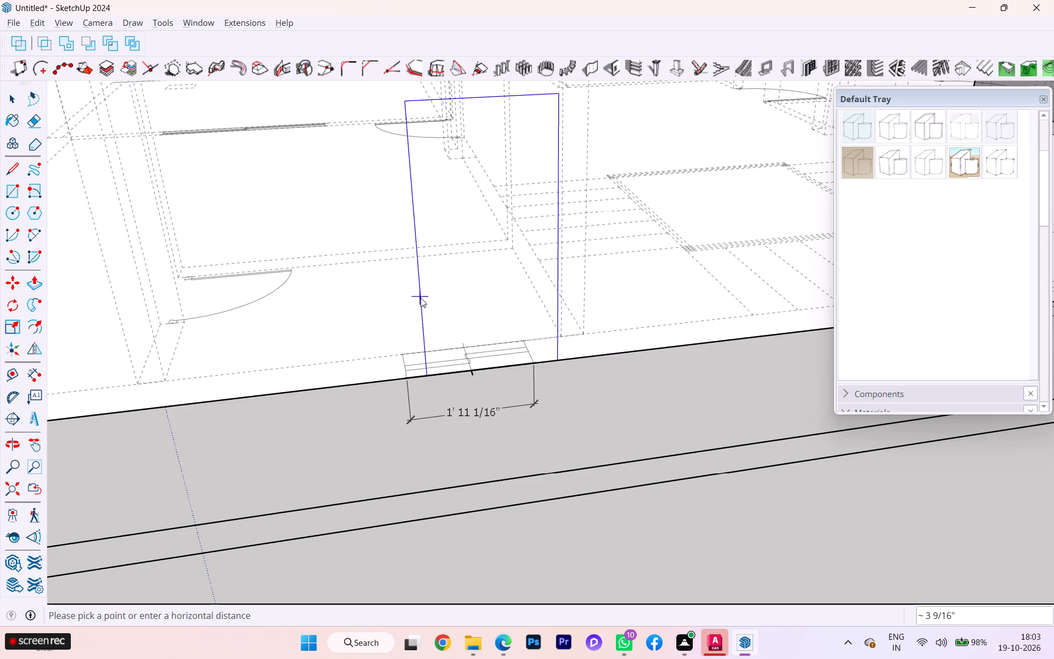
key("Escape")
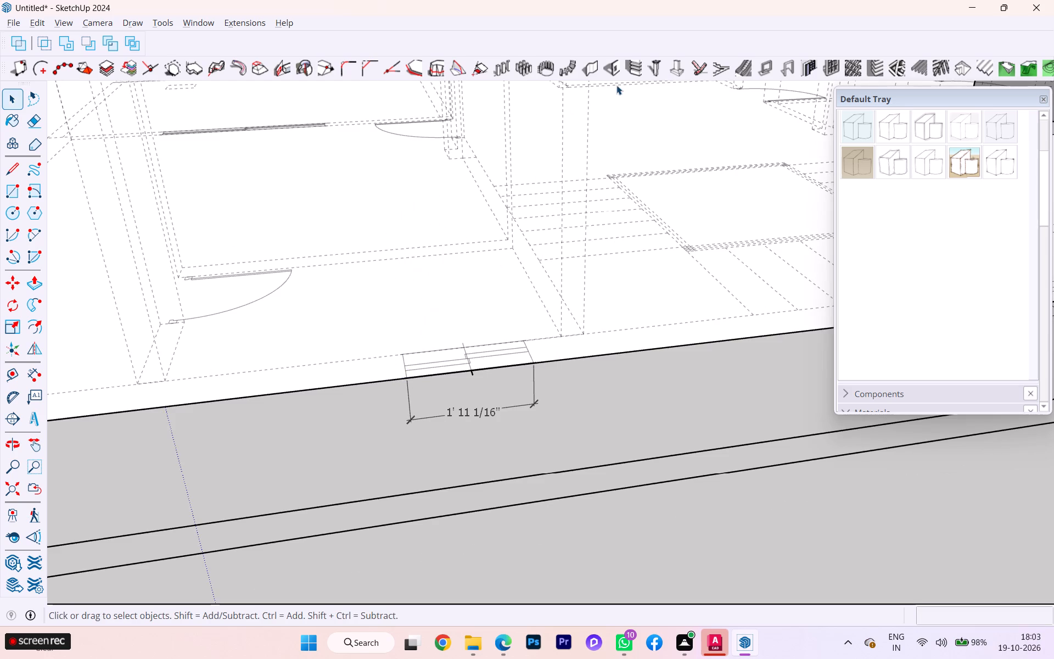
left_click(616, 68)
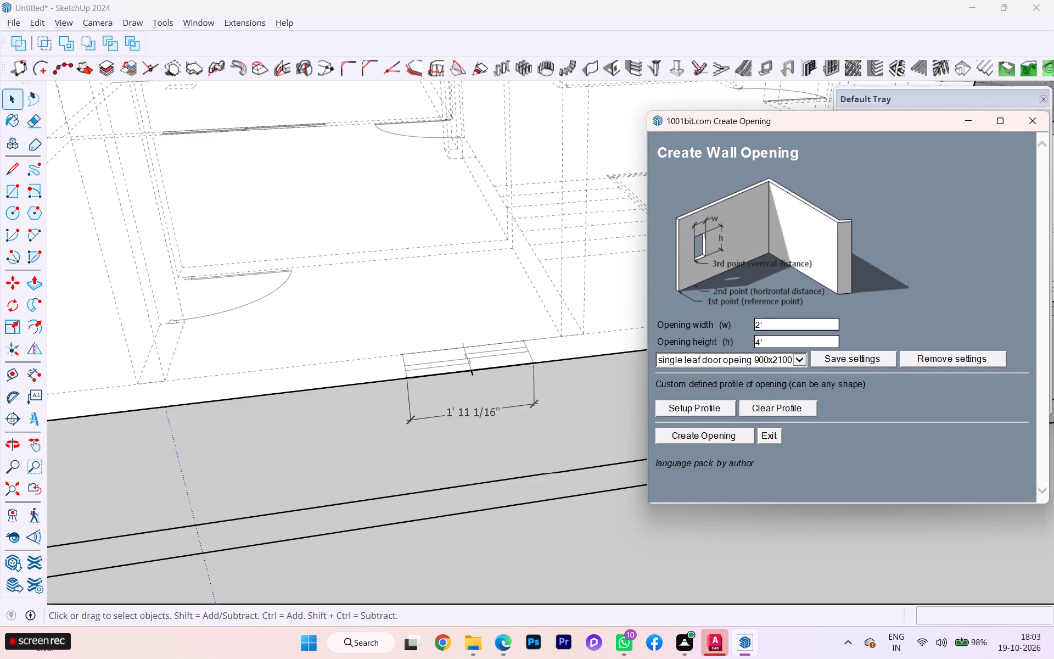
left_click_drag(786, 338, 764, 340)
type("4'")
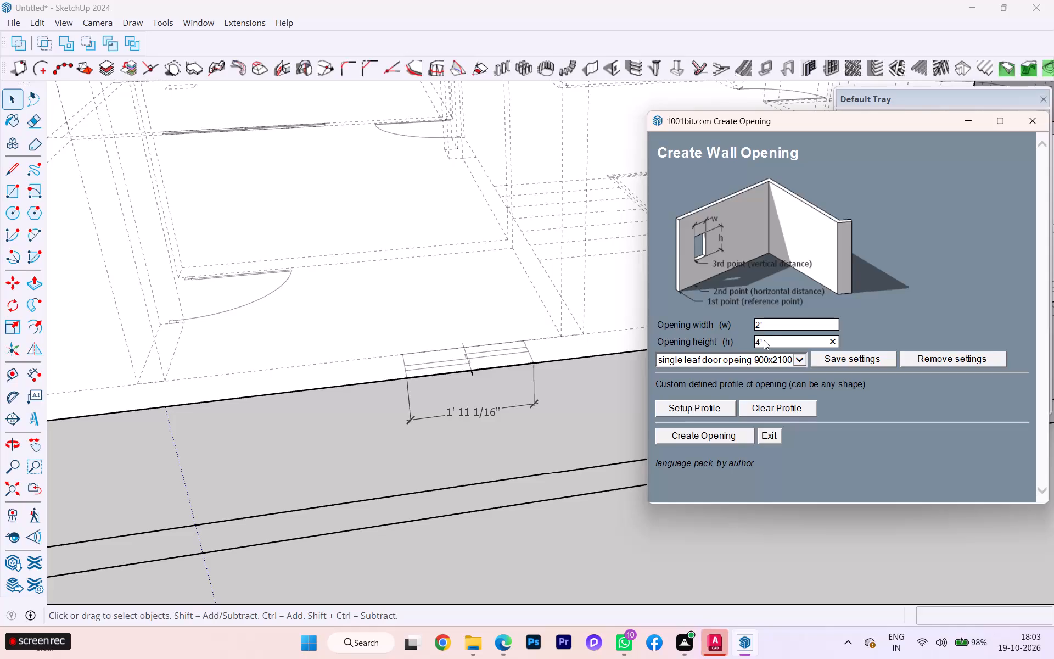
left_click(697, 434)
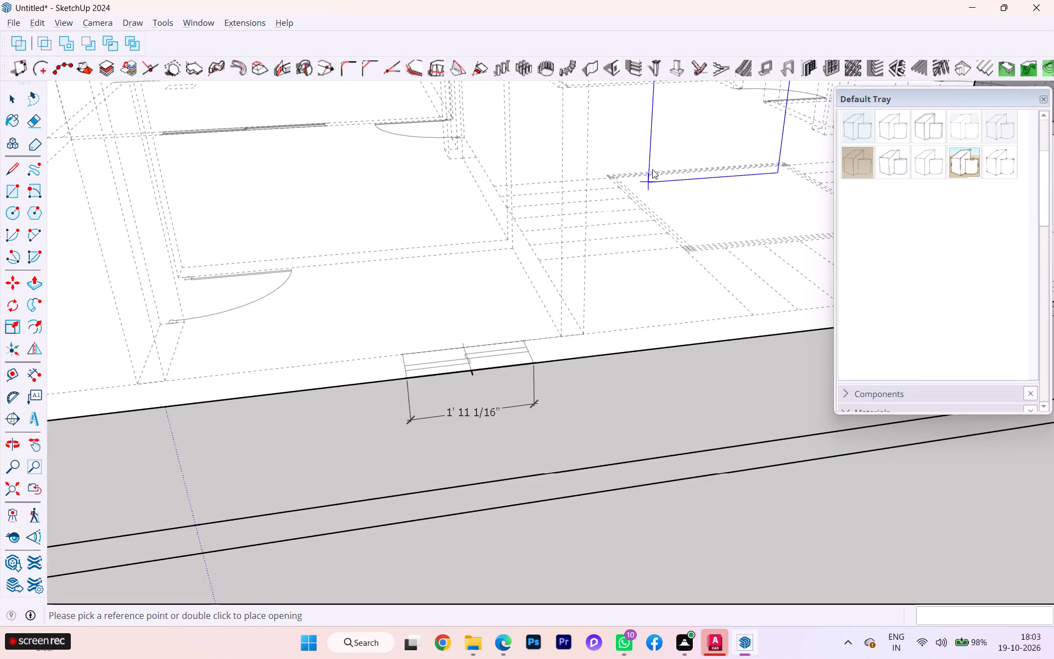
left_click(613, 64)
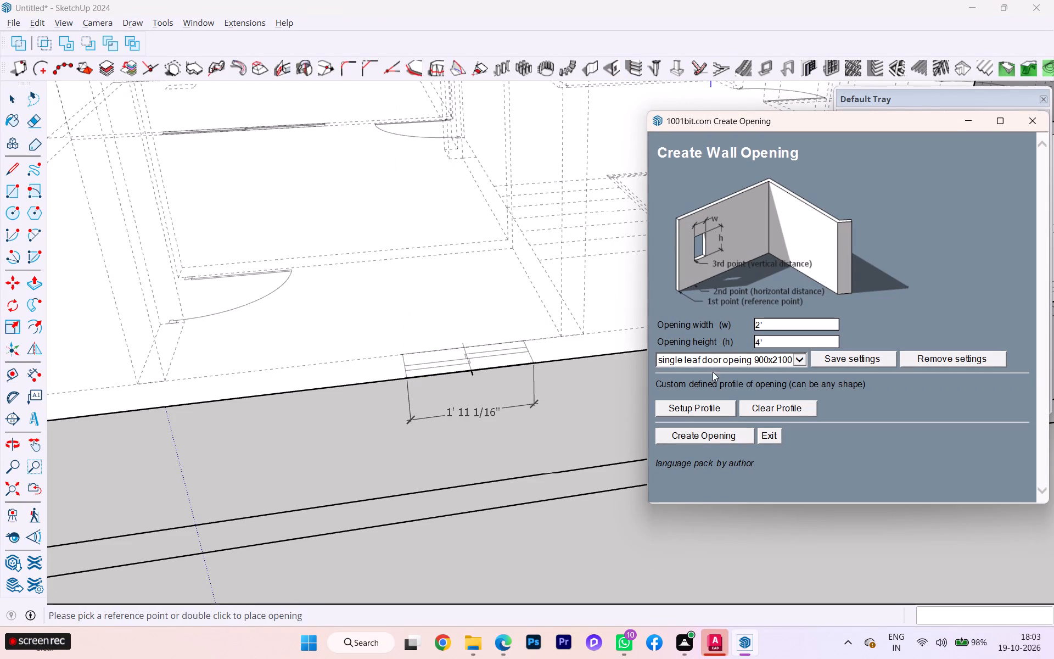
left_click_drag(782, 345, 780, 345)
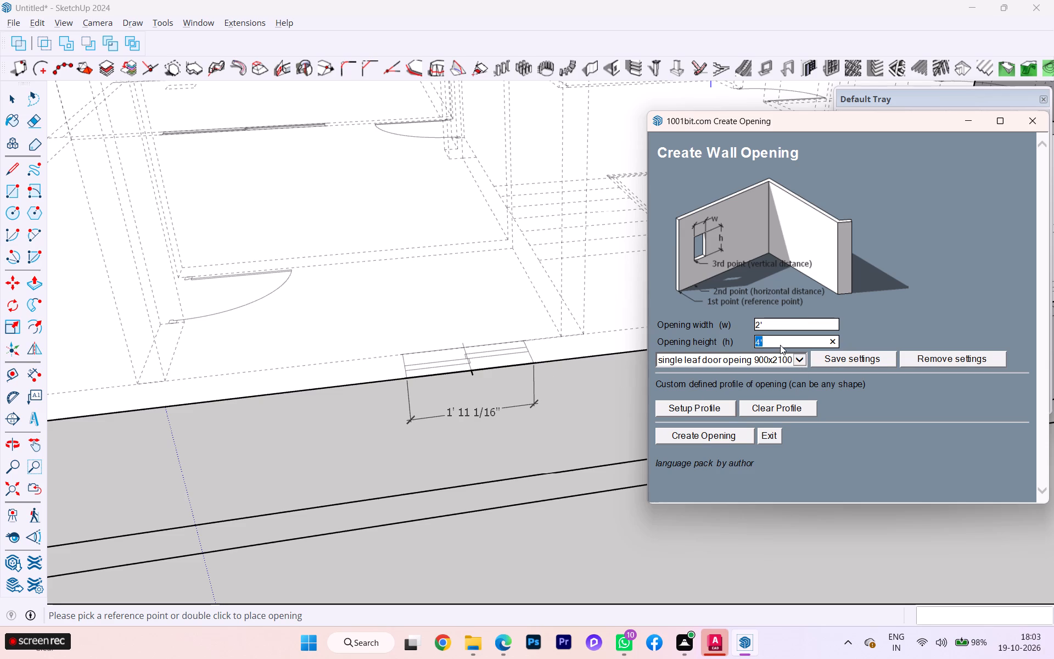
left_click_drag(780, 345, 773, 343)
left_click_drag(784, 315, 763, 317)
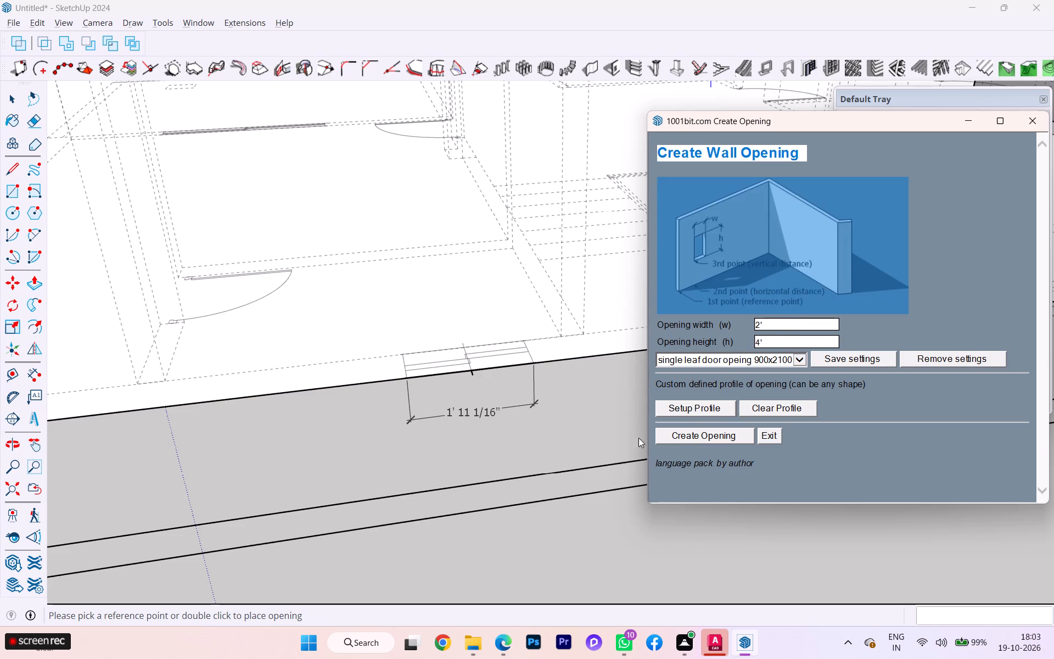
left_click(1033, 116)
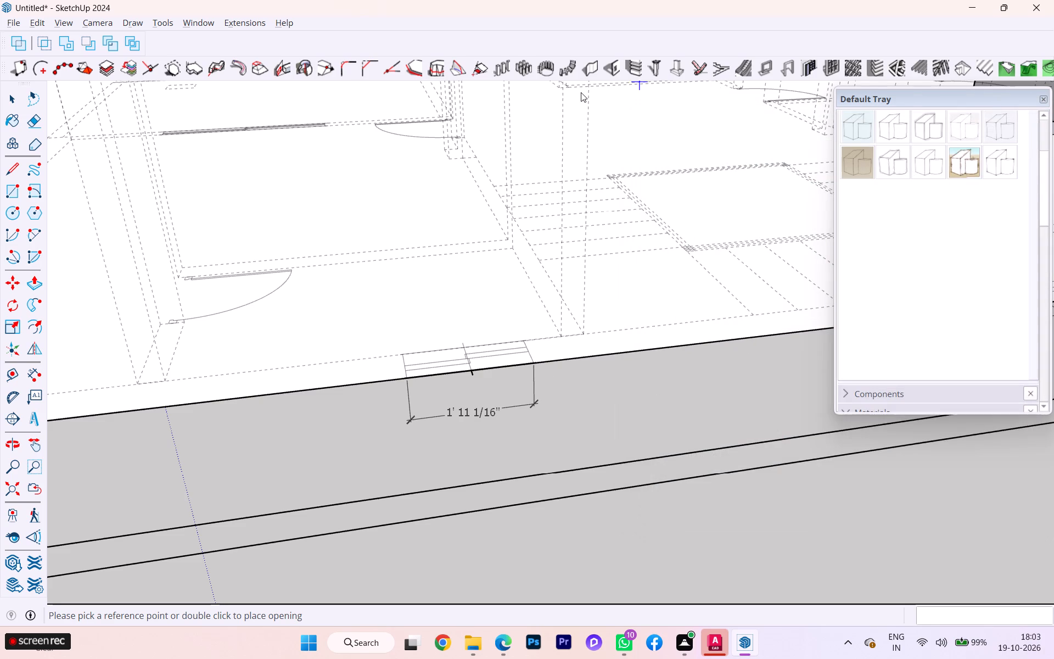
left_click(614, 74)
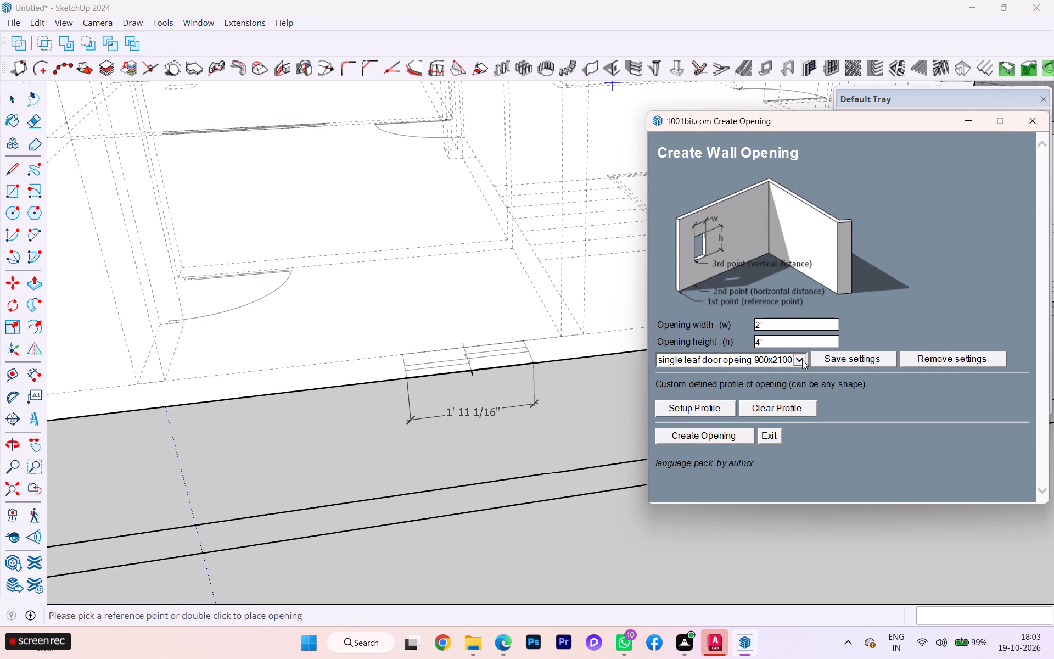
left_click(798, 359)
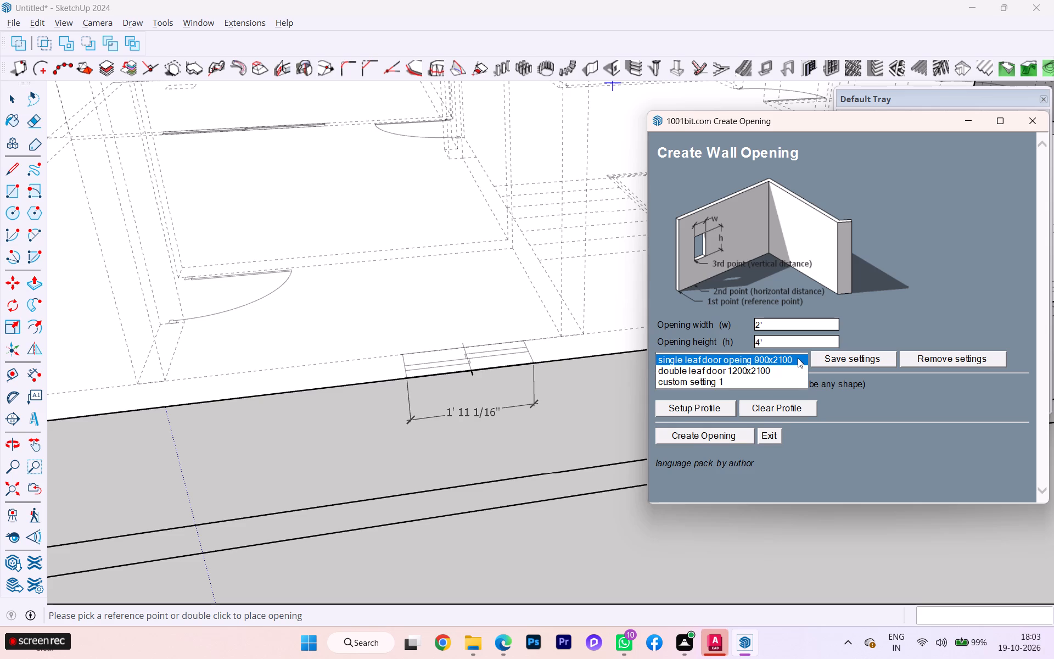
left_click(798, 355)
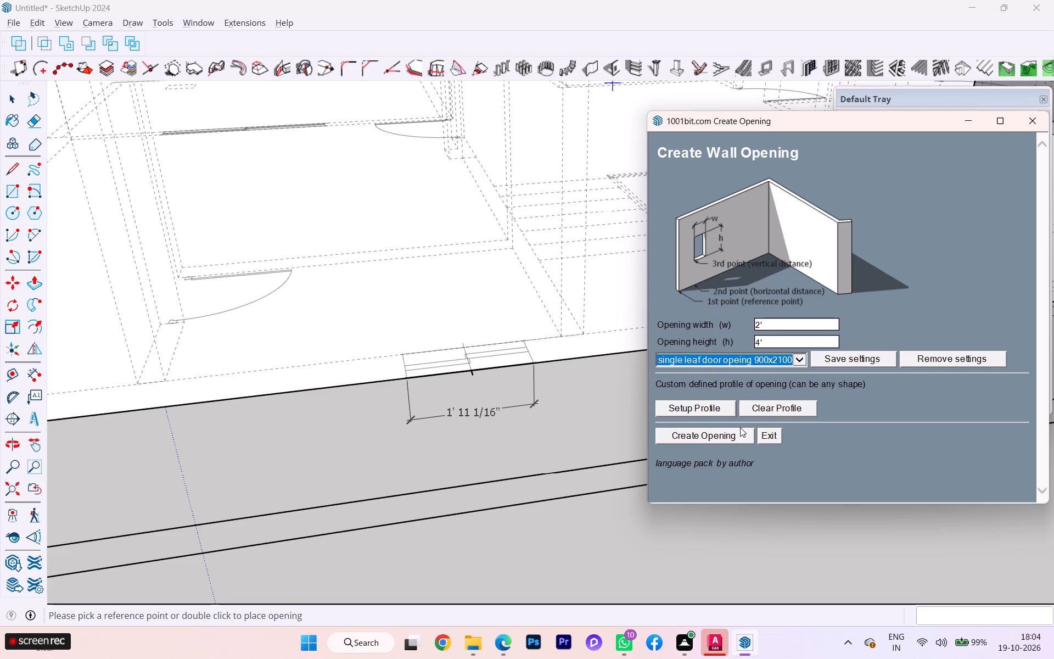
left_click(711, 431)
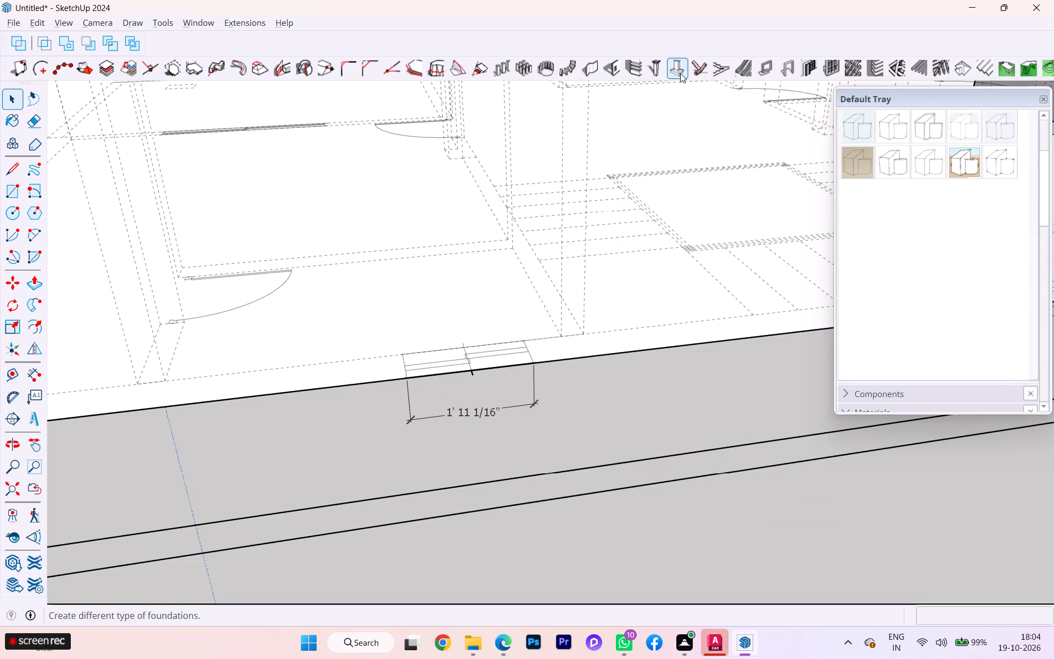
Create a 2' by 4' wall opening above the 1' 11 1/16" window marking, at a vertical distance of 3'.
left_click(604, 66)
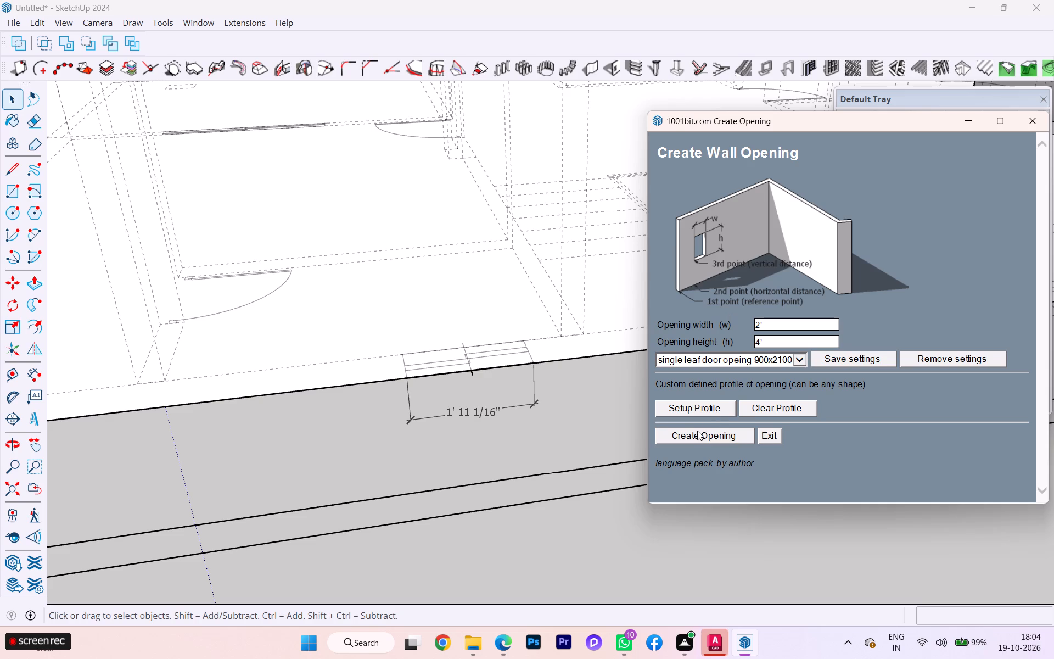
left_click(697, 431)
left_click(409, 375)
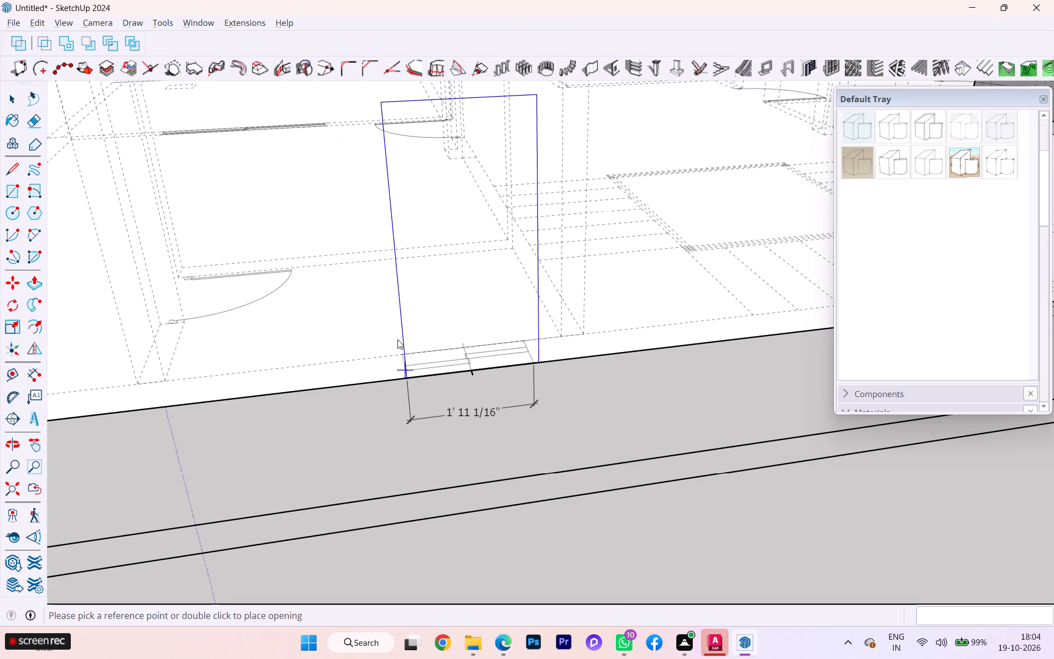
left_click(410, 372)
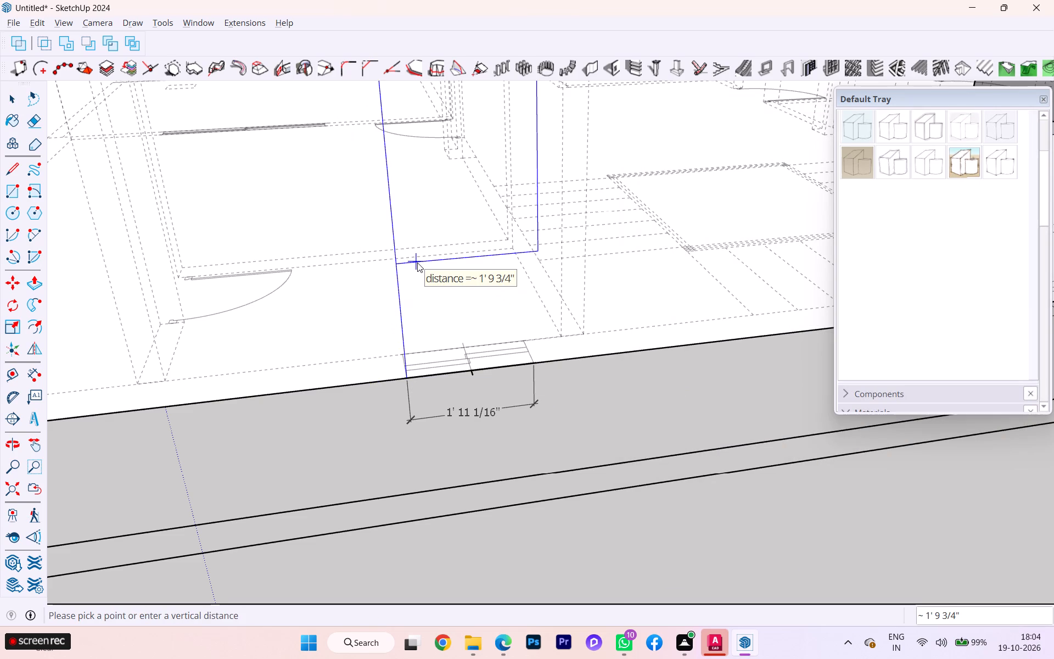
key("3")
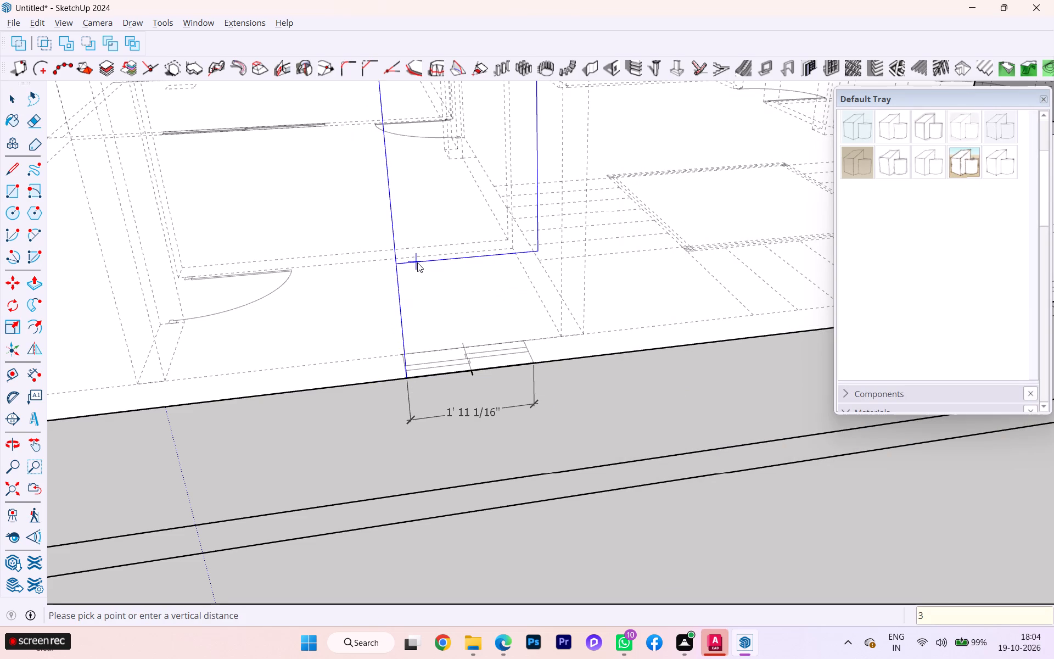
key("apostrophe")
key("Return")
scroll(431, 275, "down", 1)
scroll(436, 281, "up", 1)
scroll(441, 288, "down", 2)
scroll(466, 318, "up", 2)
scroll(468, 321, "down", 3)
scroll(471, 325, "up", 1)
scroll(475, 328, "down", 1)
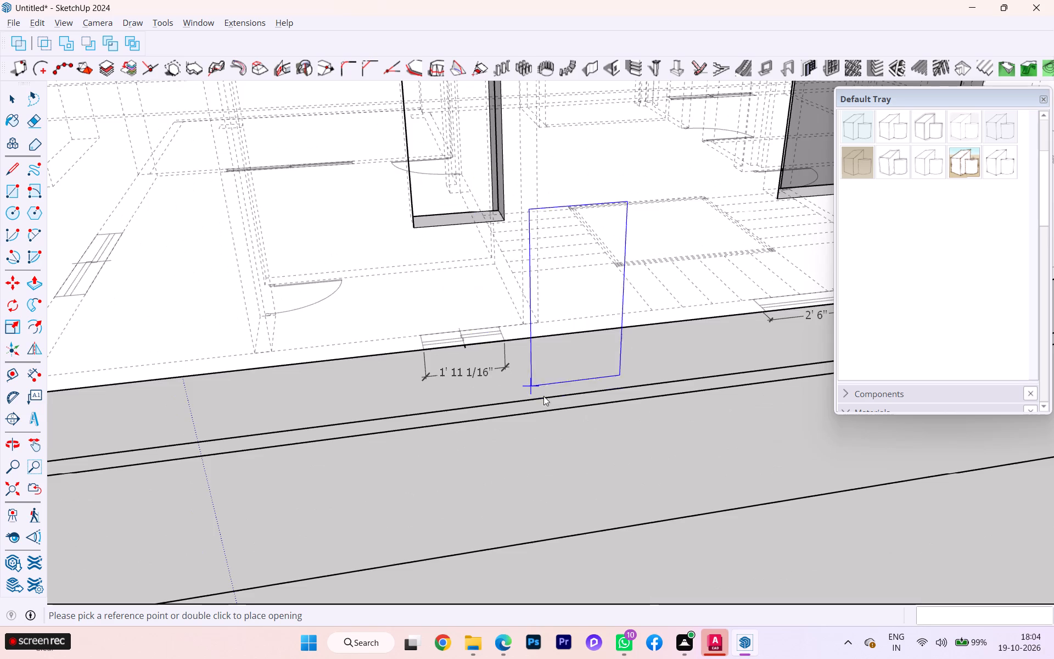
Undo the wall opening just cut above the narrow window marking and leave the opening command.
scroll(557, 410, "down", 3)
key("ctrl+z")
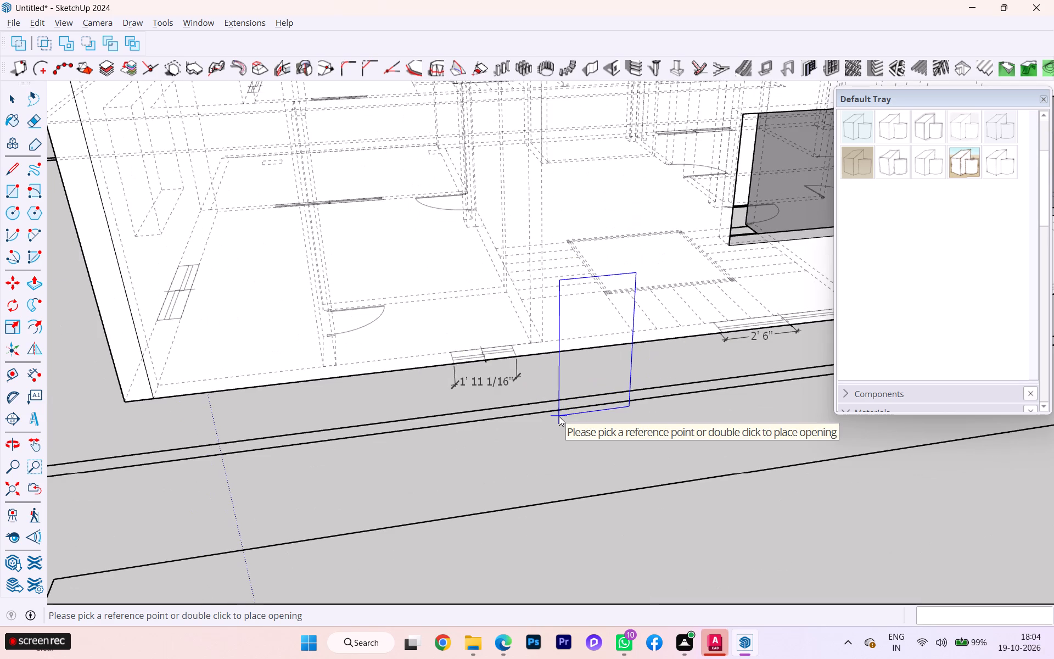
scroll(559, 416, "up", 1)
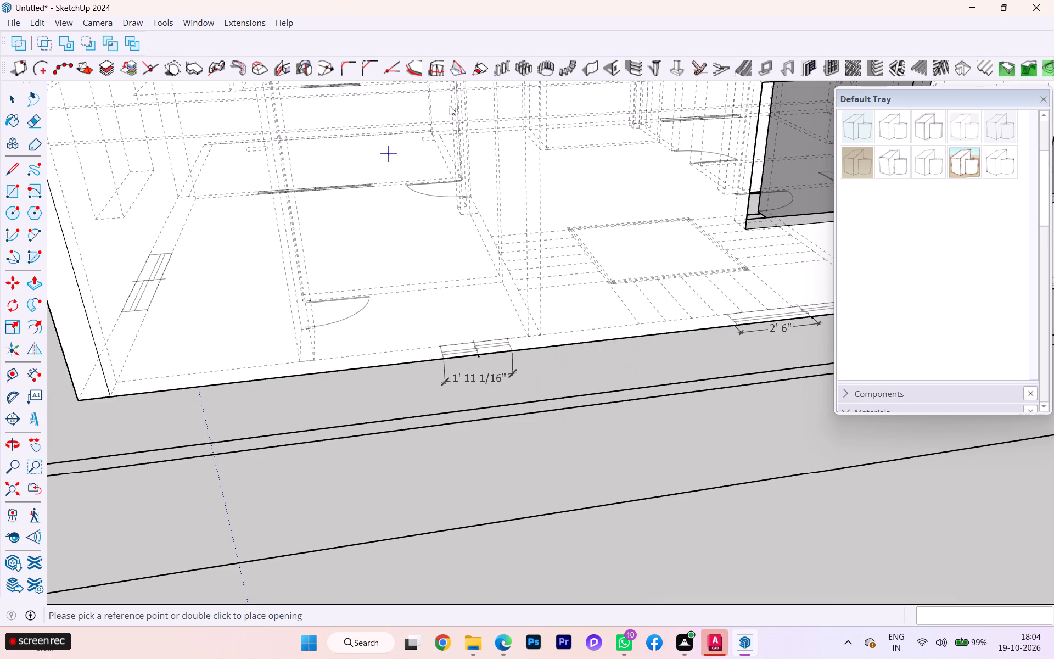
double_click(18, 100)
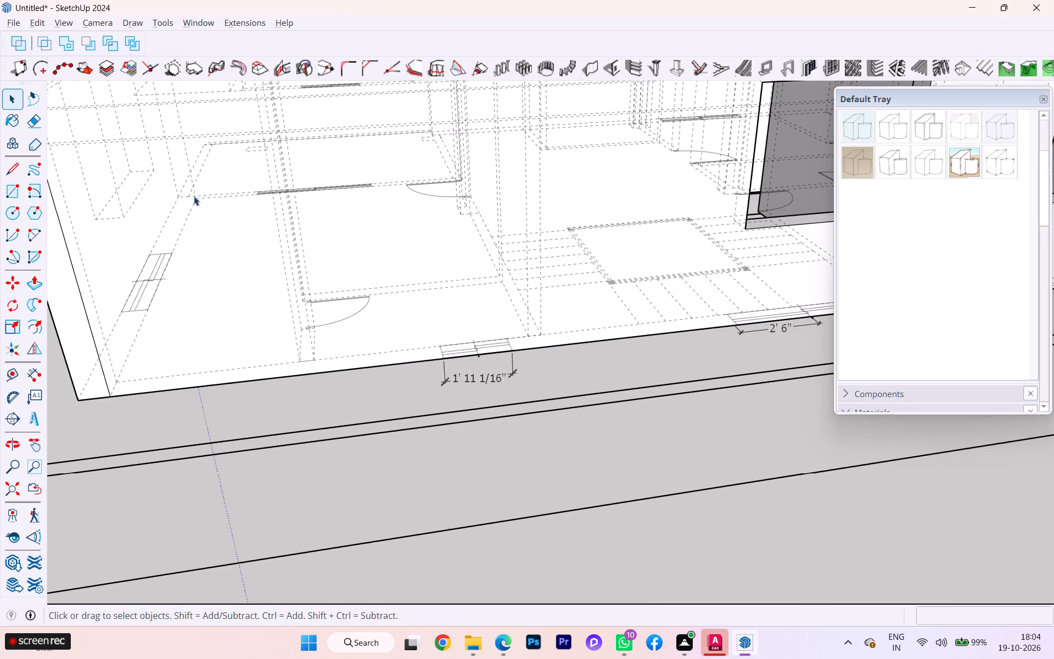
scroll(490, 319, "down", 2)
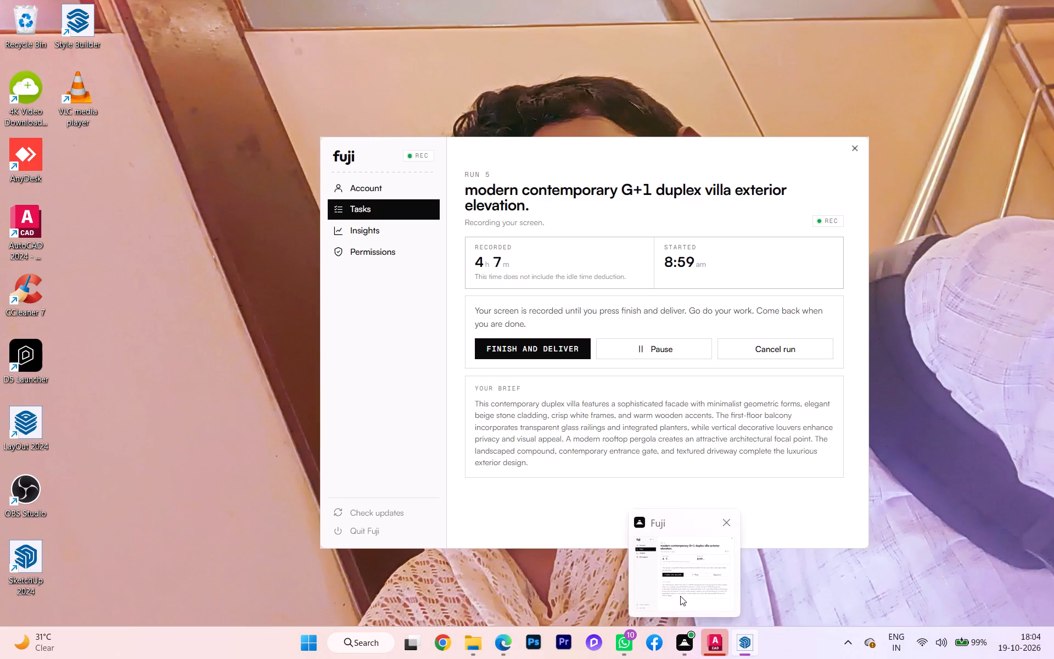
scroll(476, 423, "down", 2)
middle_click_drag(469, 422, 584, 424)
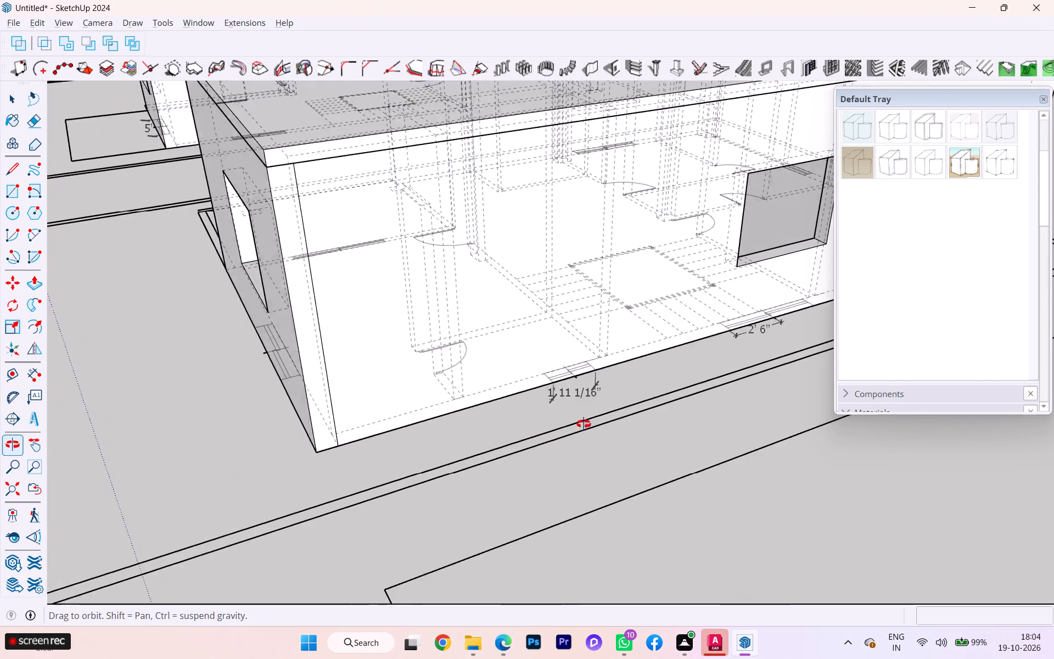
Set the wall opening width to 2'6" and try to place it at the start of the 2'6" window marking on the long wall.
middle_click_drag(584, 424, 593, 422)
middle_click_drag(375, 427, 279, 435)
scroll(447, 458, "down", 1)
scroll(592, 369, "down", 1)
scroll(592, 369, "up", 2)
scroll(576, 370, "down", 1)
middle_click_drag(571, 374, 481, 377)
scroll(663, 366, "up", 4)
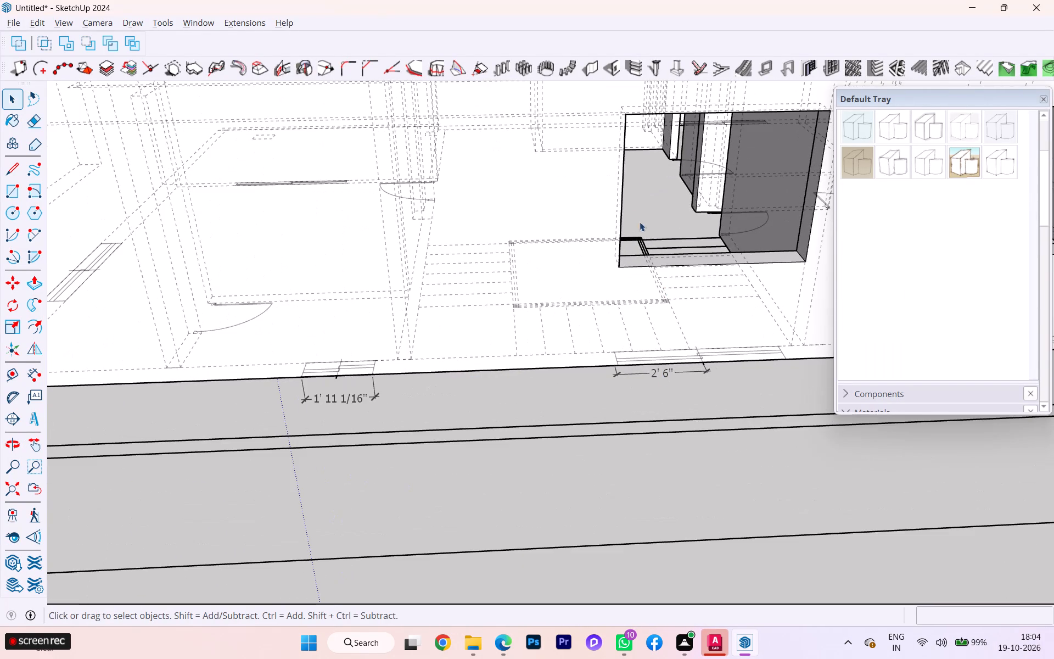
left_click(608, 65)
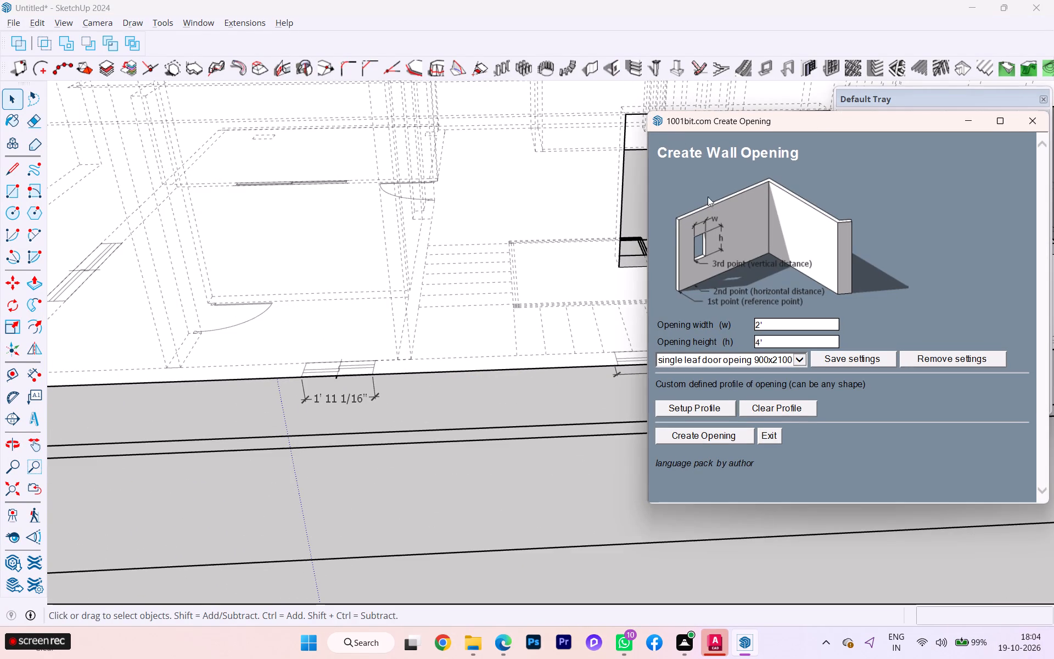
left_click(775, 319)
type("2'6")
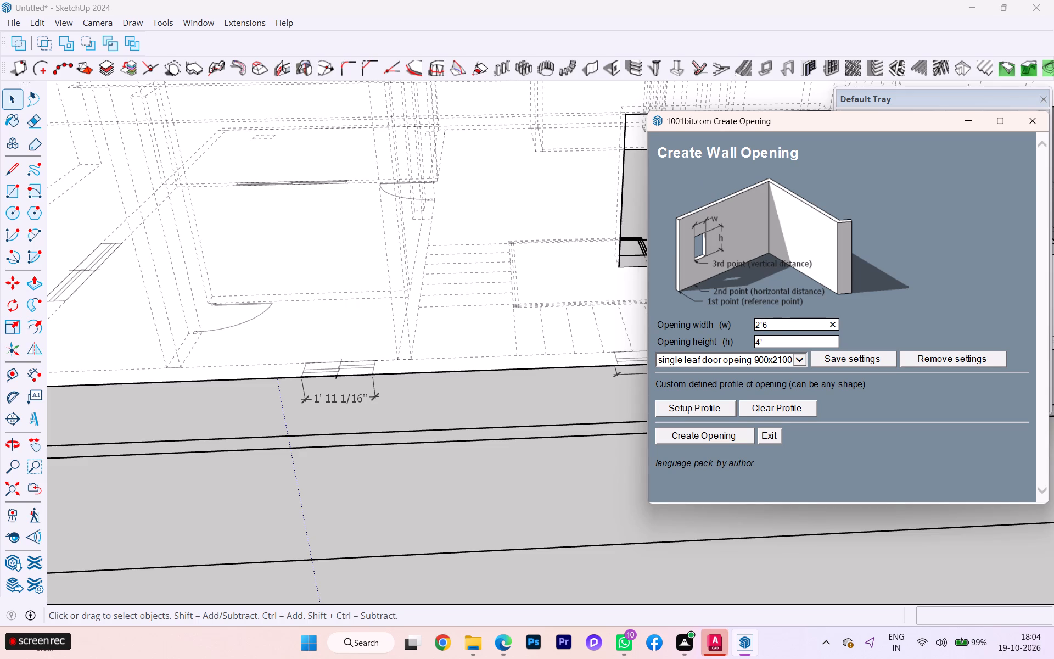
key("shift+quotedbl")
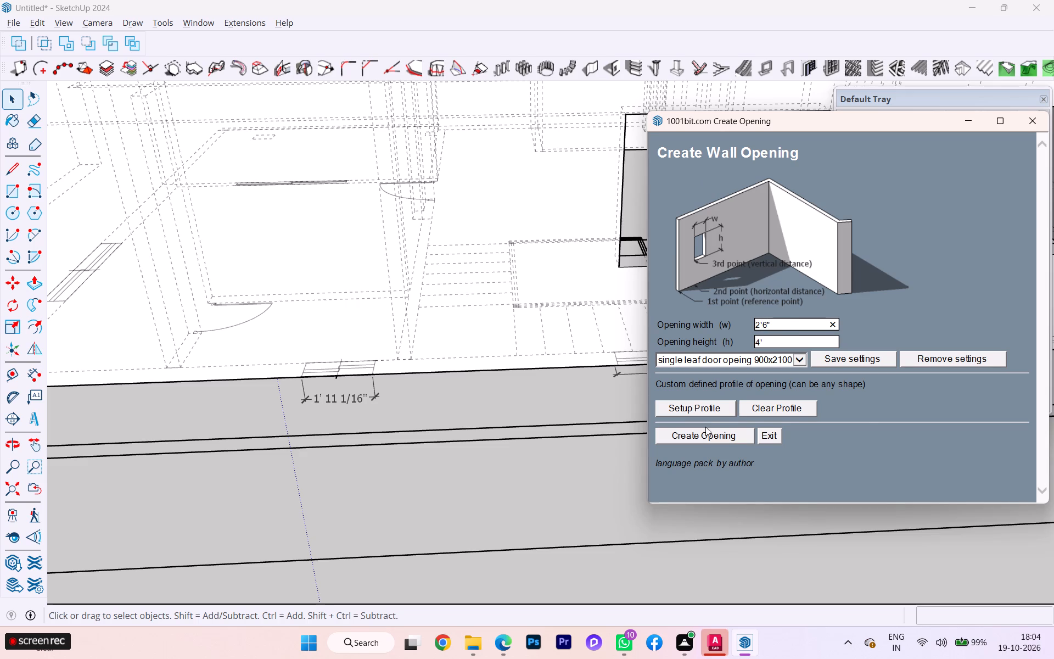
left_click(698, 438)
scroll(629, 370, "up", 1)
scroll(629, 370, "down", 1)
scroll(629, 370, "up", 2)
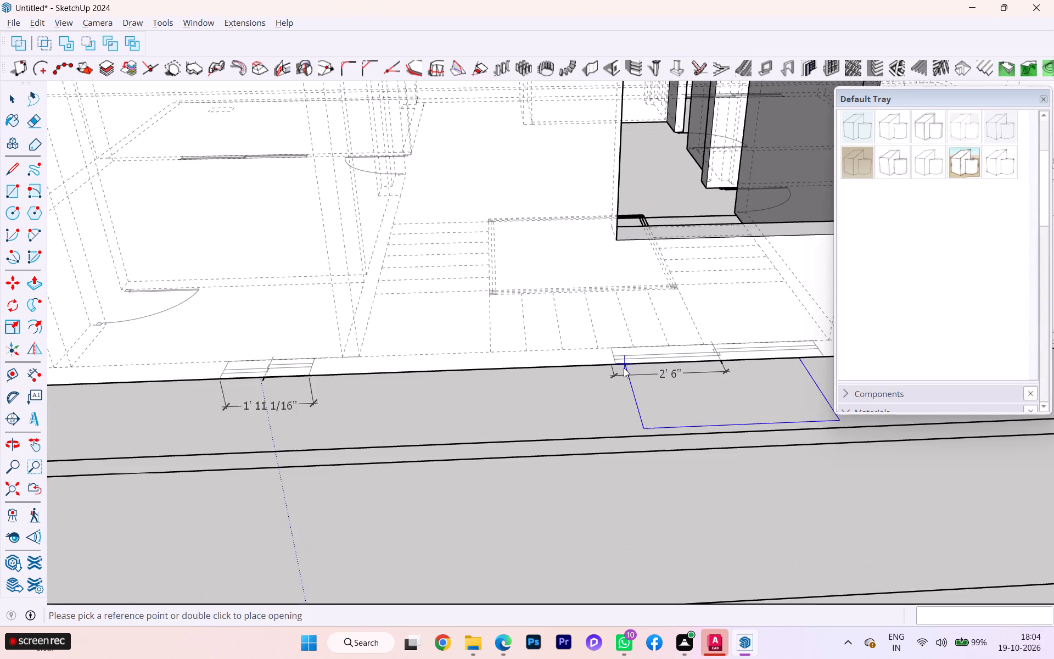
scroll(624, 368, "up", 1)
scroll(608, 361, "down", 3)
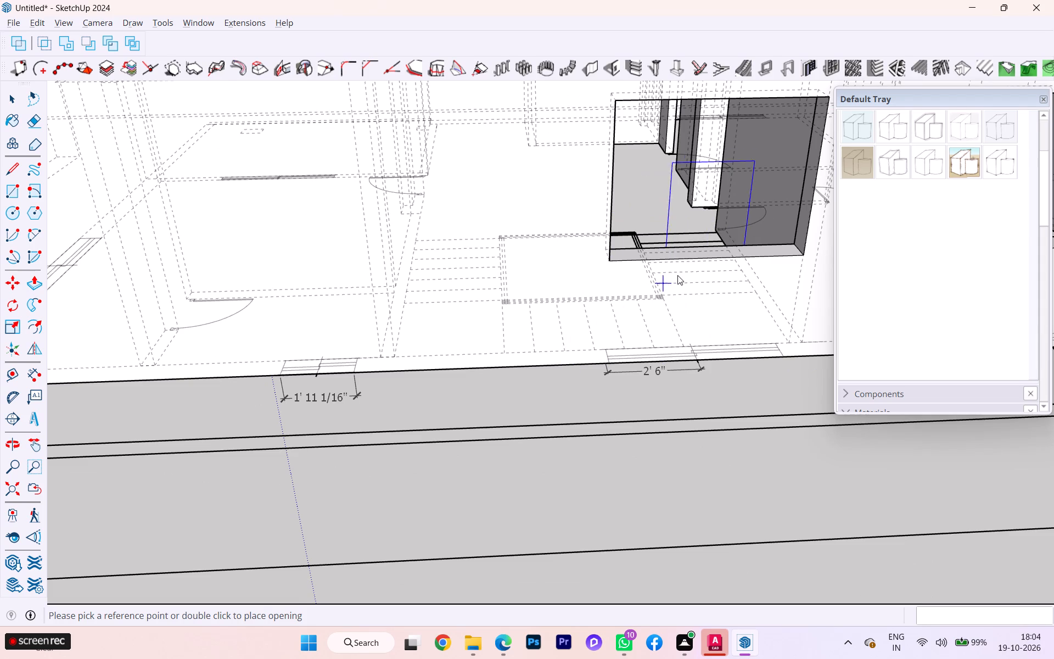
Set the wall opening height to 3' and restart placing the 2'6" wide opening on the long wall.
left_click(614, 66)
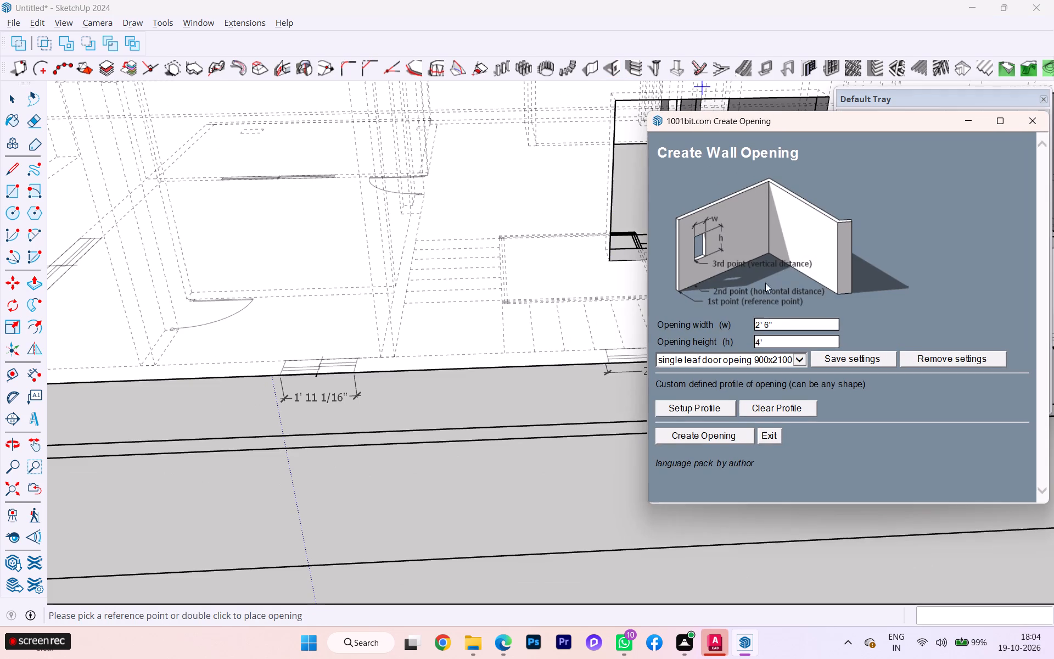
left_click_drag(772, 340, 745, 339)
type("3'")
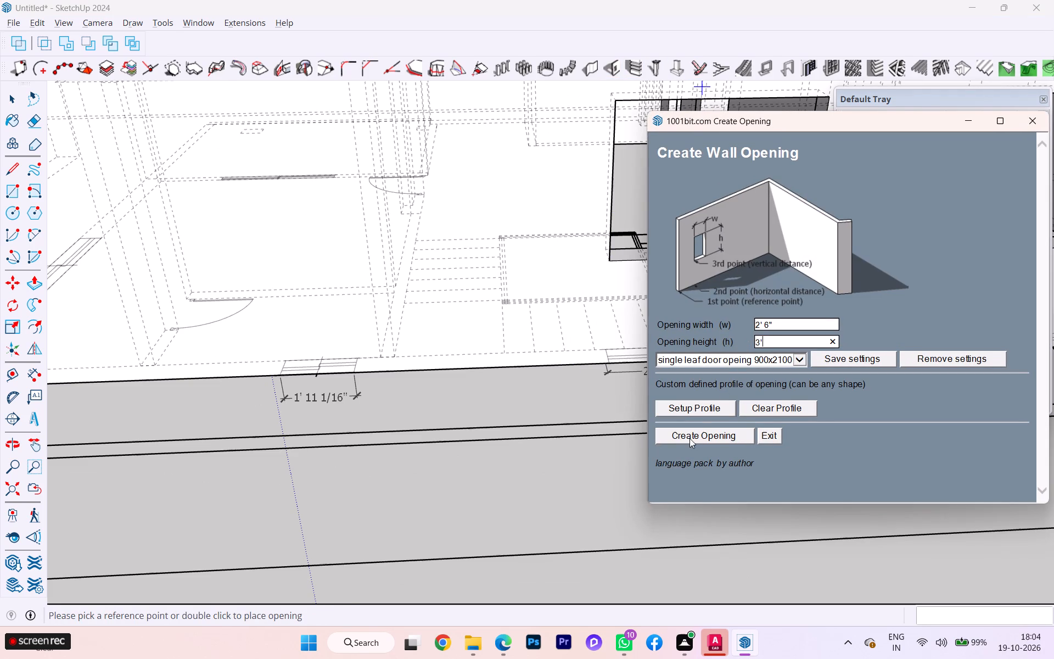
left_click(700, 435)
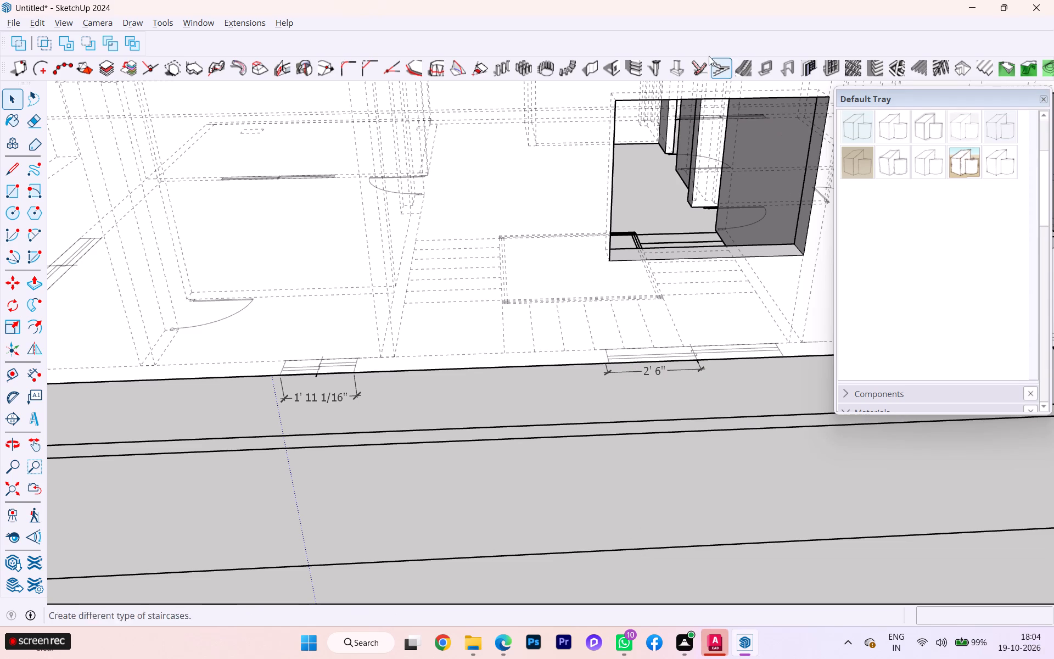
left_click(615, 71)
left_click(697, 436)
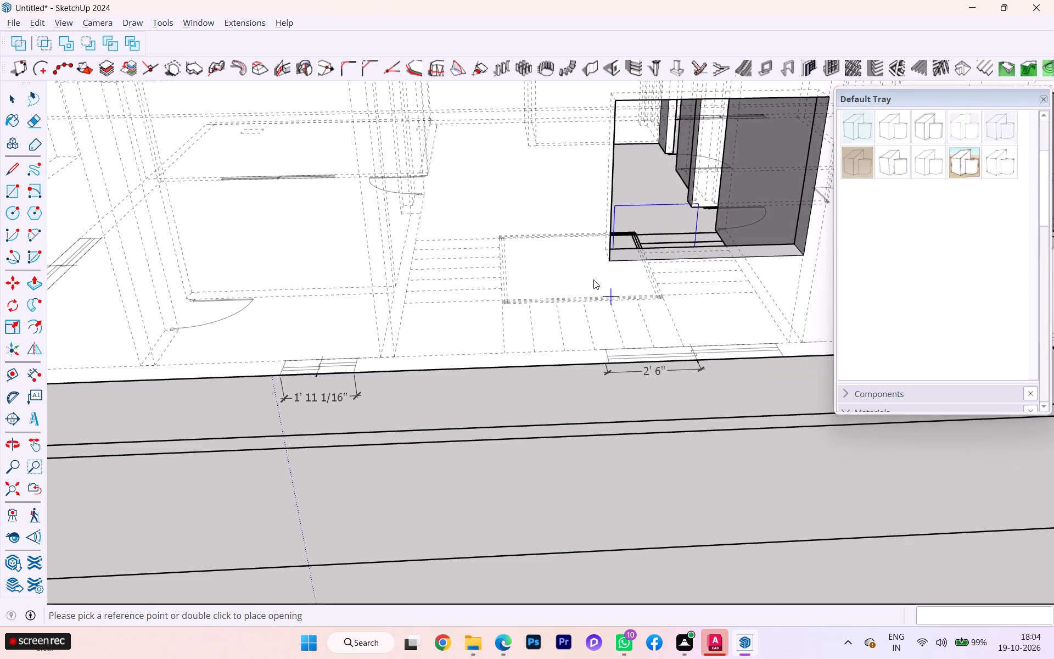
Examine the roofed block's walls from the 2'6" window marking round to the 5' marking on the wall beside the porch.
scroll(567, 328, "down", 2)
middle_click_drag(571, 338, 700, 351)
scroll(655, 362, "down", 2)
scroll(655, 362, "up", 3)
scroll(660, 360, "down", 1)
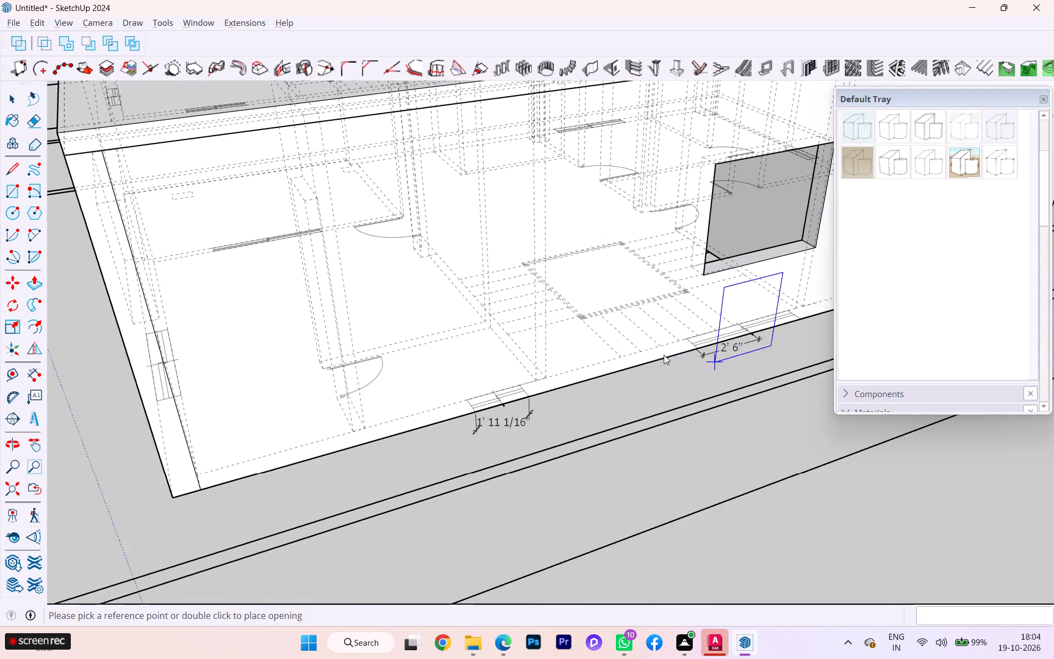
scroll(545, 355, "down", 7)
middle_click_drag(520, 366, 697, 341)
scroll(446, 354, "down", 1)
middle_click_drag(446, 354, 515, 361)
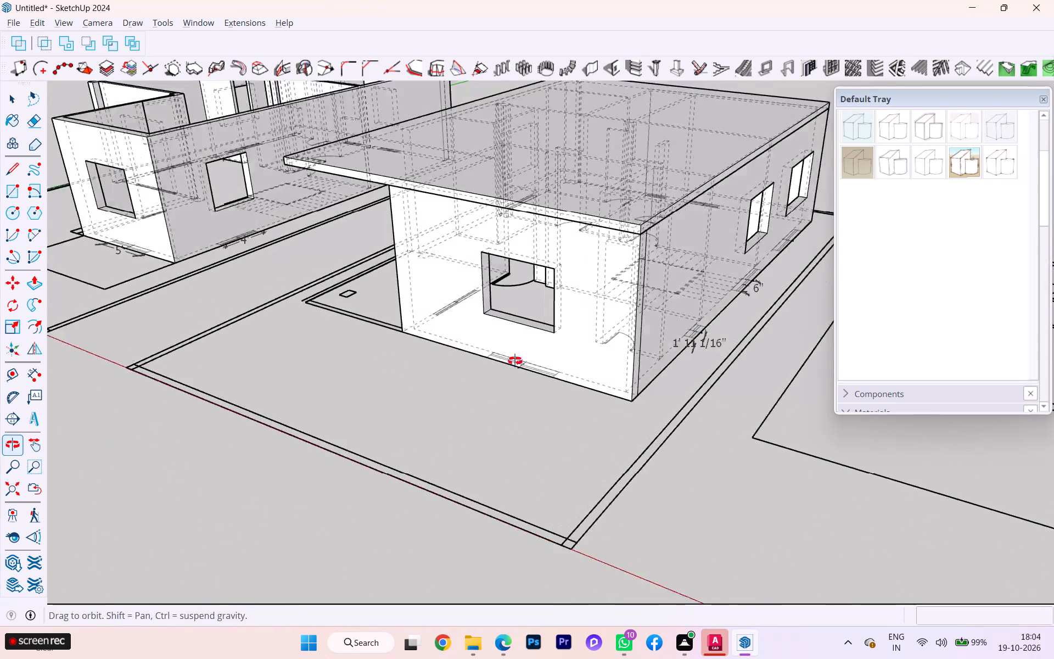
middle_click_drag(515, 361, 767, 369)
scroll(619, 317, "up", 3)
scroll(597, 315, "down", 1)
middle_click_drag(596, 316, 668, 337)
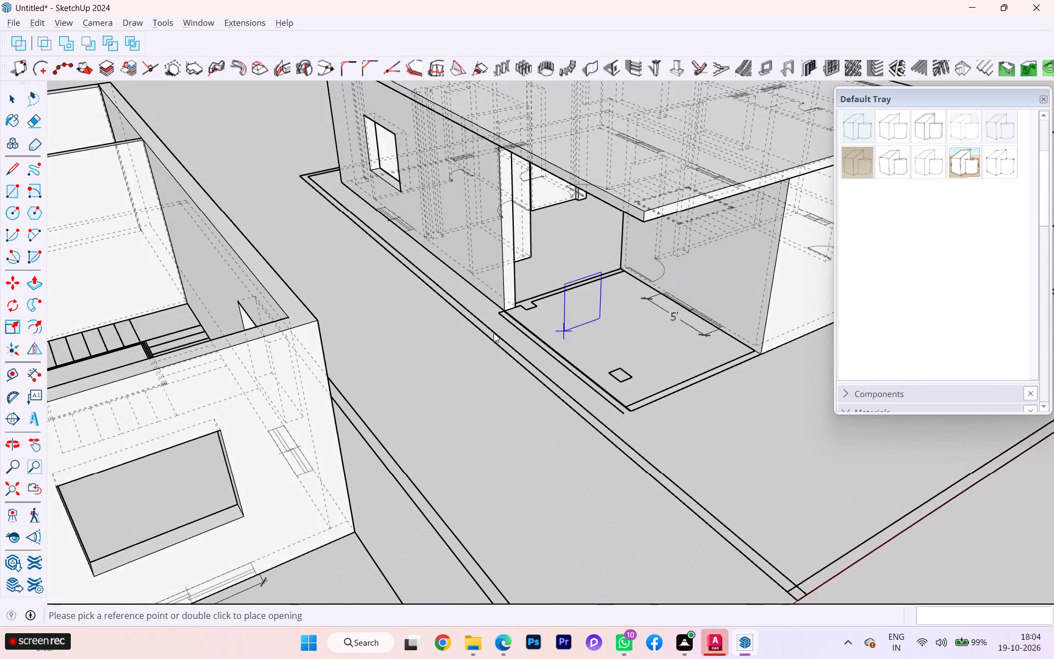
scroll(492, 333, "down", 3)
scroll(657, 253, "up", 3)
scroll(666, 298, "down", 1)
scroll(666, 298, "up", 8)
scroll(643, 337, "down", 1)
scroll(643, 337, "up", 1)
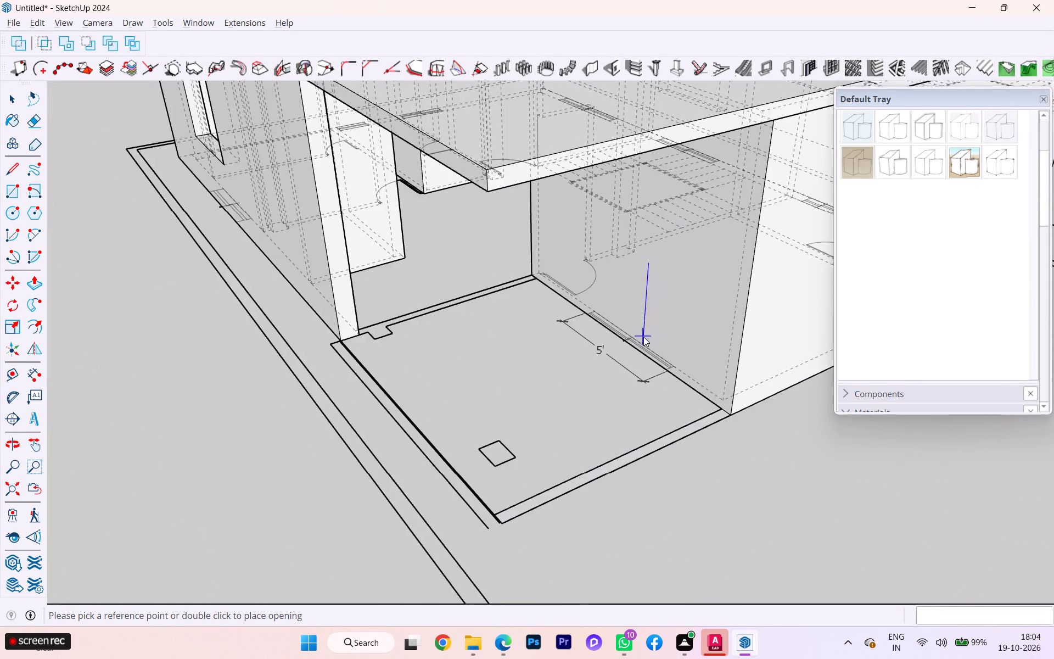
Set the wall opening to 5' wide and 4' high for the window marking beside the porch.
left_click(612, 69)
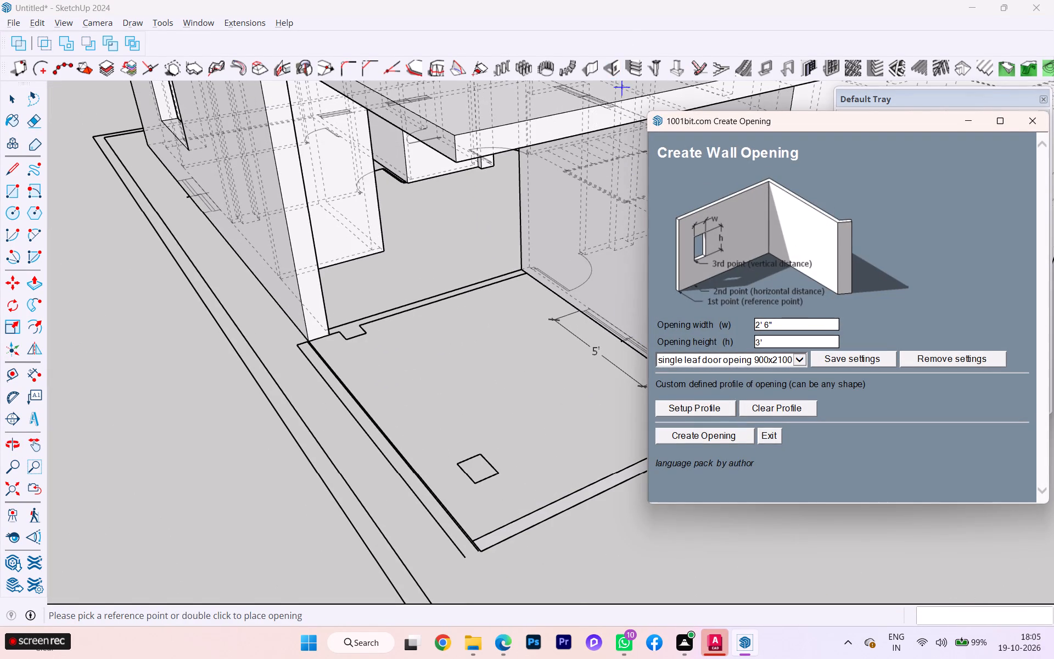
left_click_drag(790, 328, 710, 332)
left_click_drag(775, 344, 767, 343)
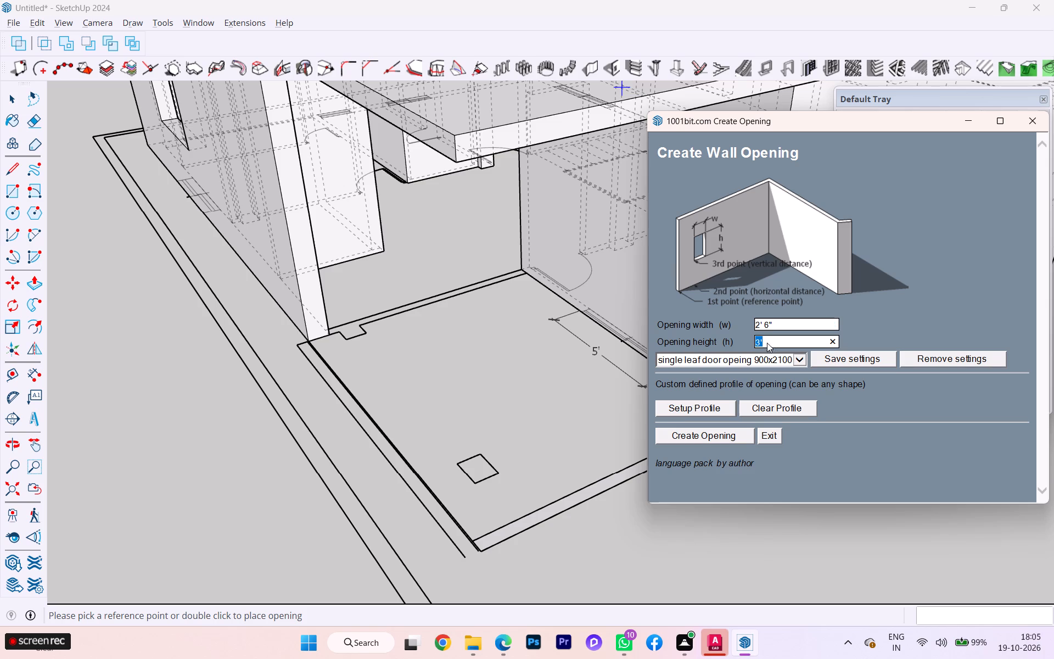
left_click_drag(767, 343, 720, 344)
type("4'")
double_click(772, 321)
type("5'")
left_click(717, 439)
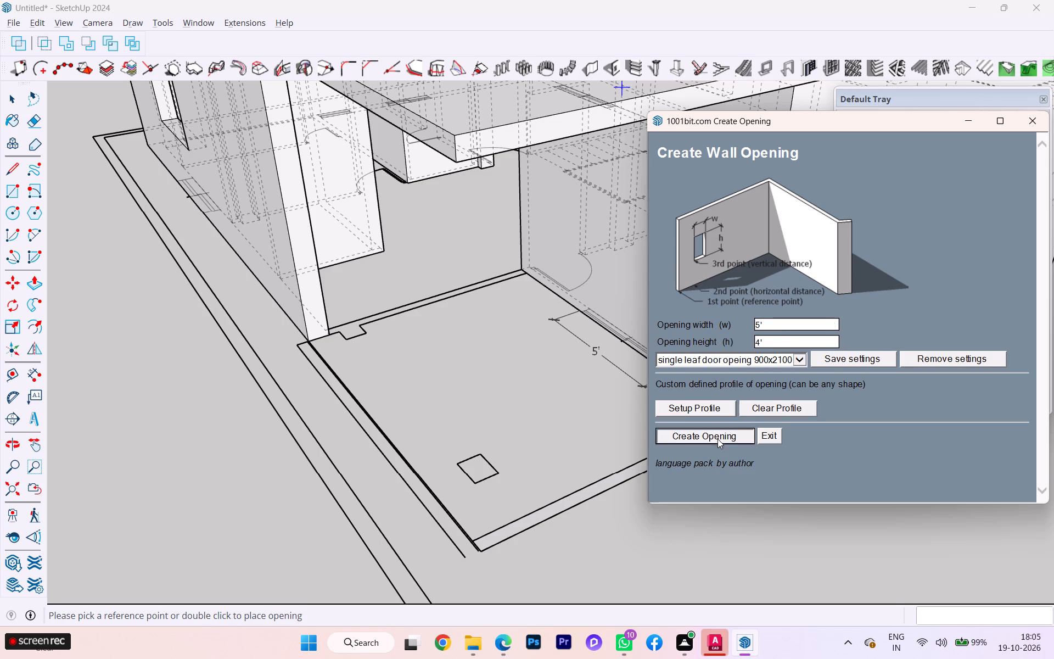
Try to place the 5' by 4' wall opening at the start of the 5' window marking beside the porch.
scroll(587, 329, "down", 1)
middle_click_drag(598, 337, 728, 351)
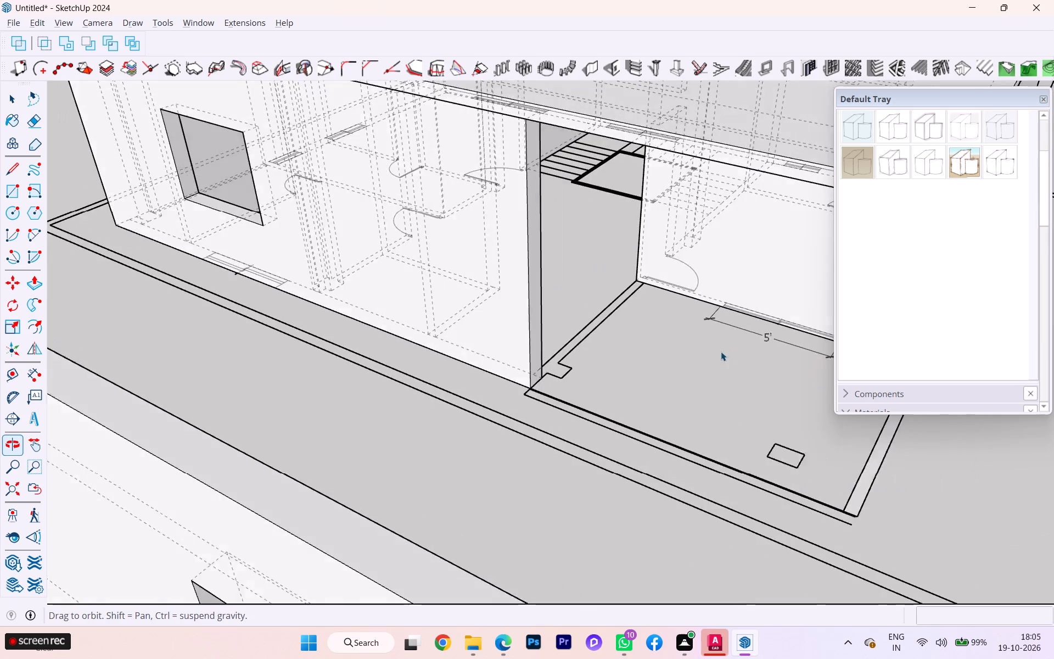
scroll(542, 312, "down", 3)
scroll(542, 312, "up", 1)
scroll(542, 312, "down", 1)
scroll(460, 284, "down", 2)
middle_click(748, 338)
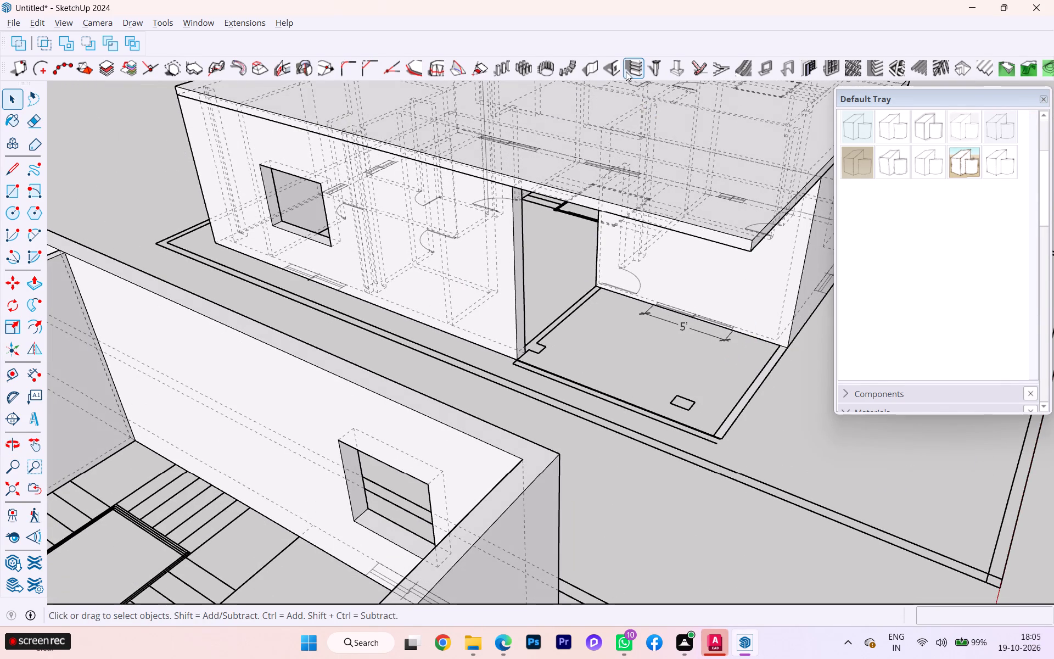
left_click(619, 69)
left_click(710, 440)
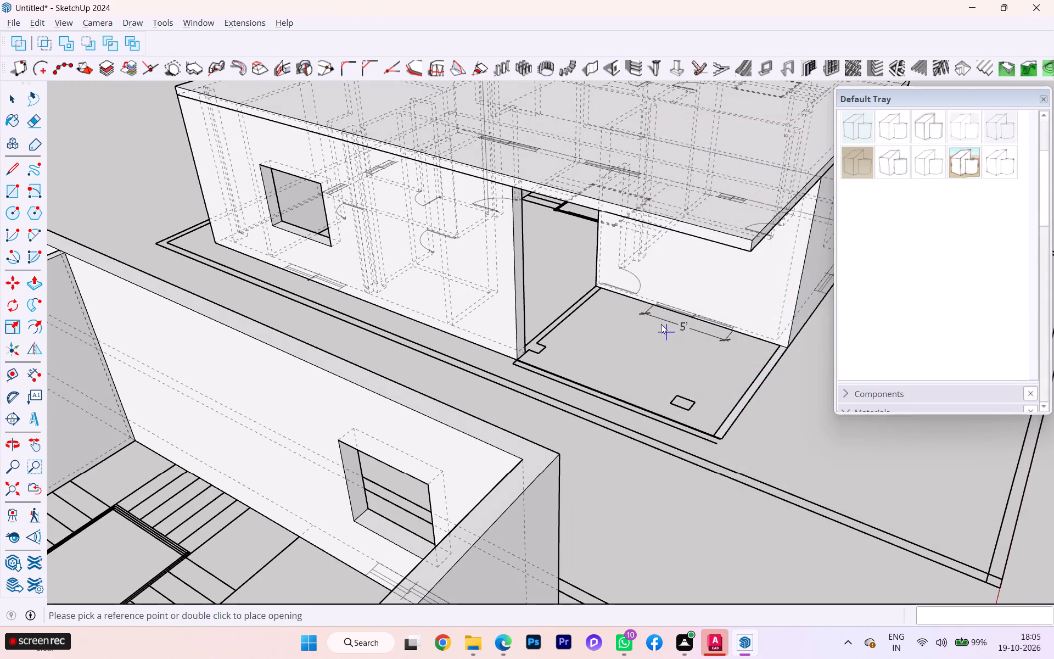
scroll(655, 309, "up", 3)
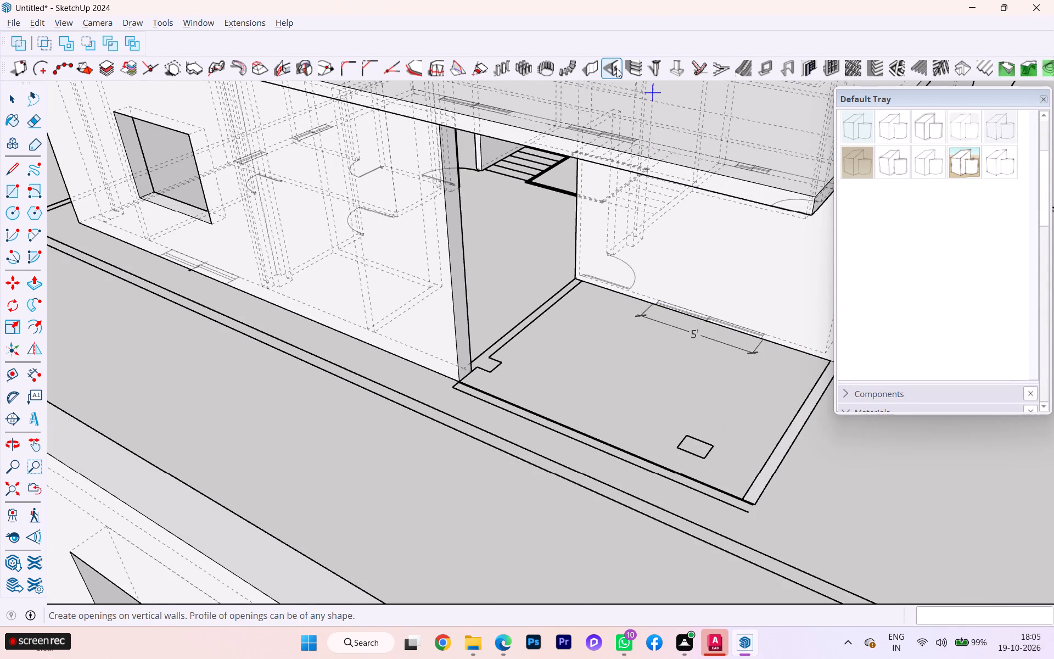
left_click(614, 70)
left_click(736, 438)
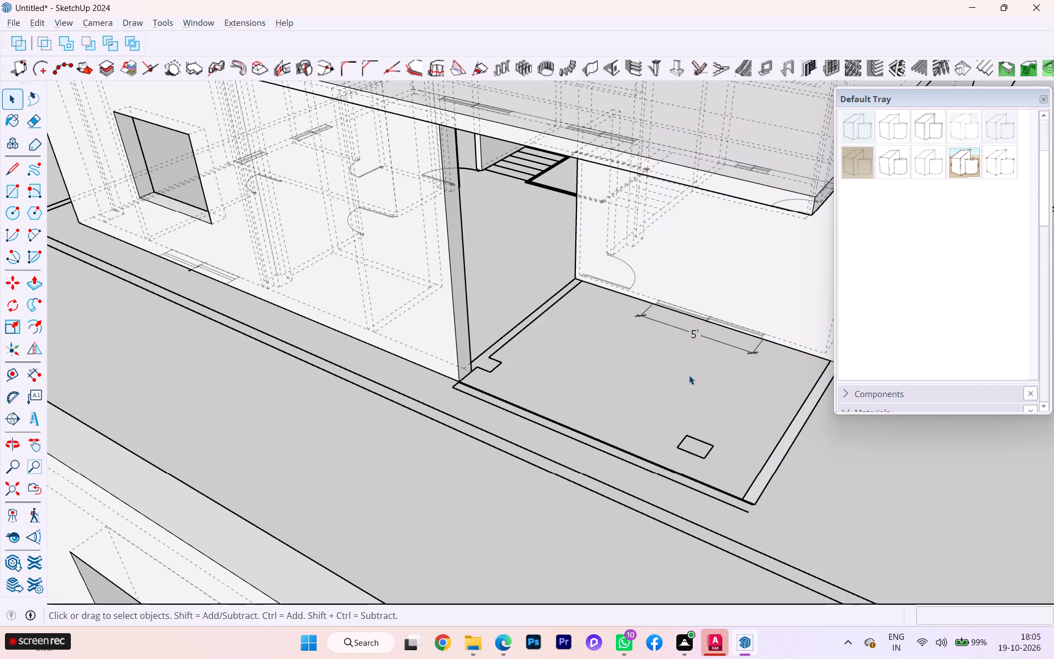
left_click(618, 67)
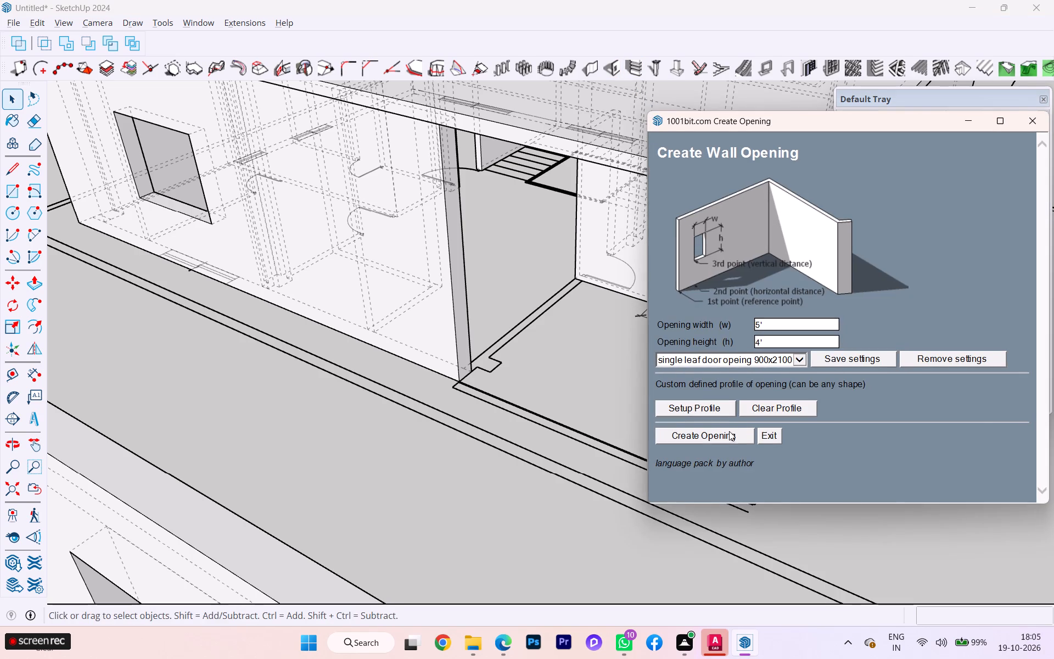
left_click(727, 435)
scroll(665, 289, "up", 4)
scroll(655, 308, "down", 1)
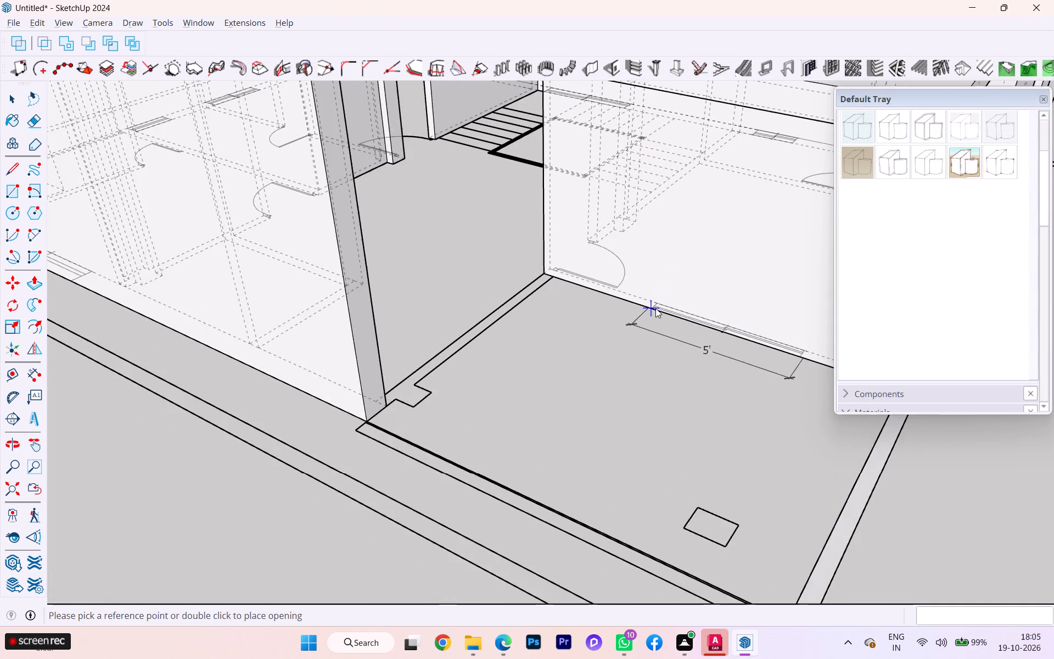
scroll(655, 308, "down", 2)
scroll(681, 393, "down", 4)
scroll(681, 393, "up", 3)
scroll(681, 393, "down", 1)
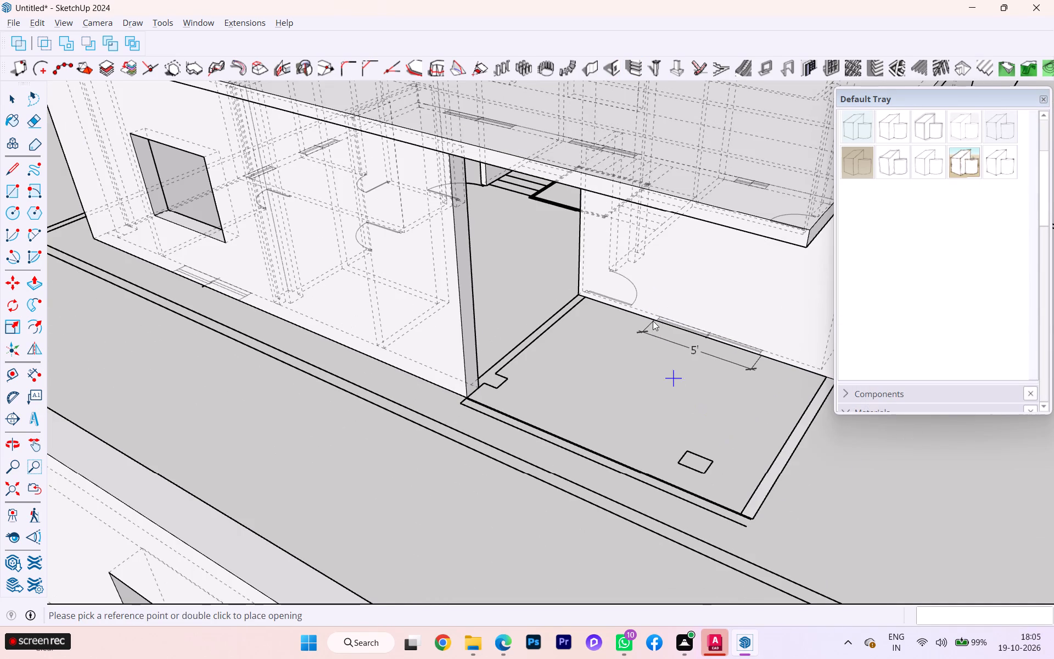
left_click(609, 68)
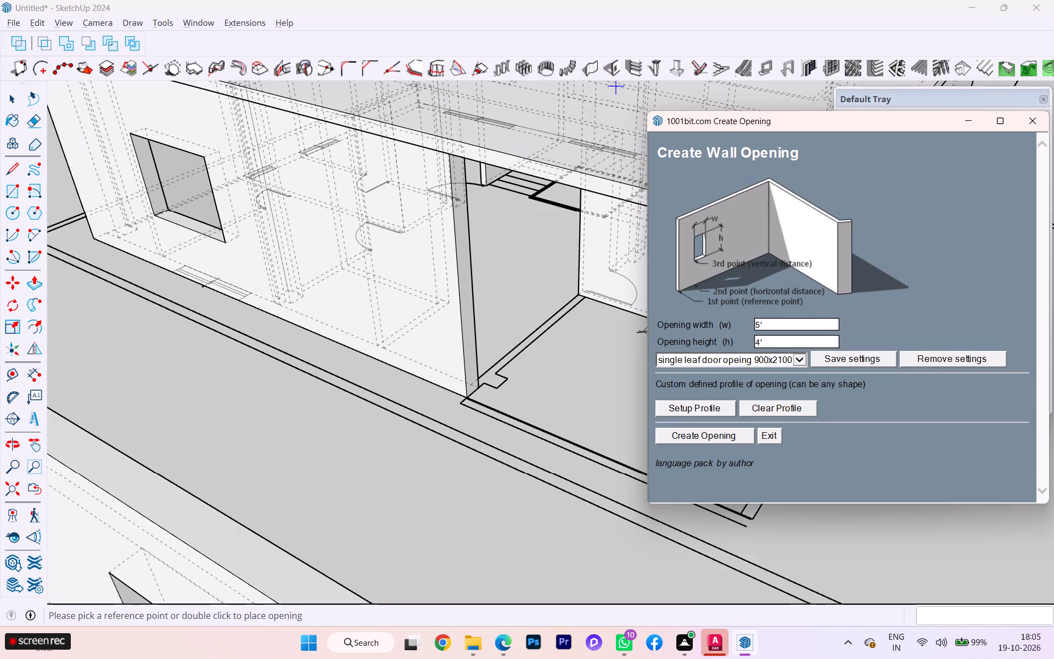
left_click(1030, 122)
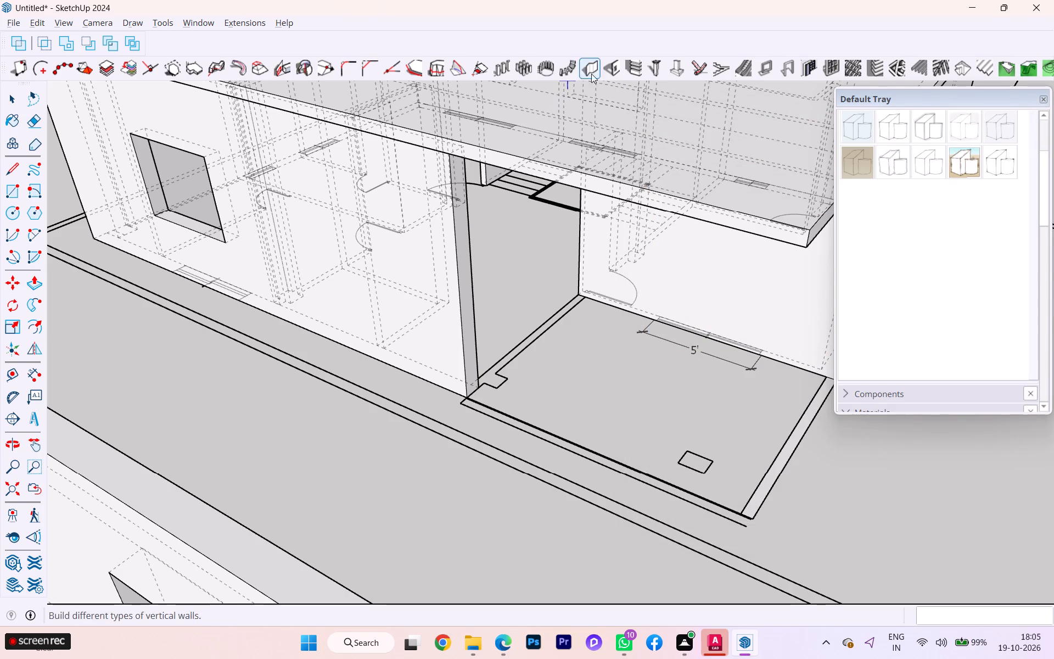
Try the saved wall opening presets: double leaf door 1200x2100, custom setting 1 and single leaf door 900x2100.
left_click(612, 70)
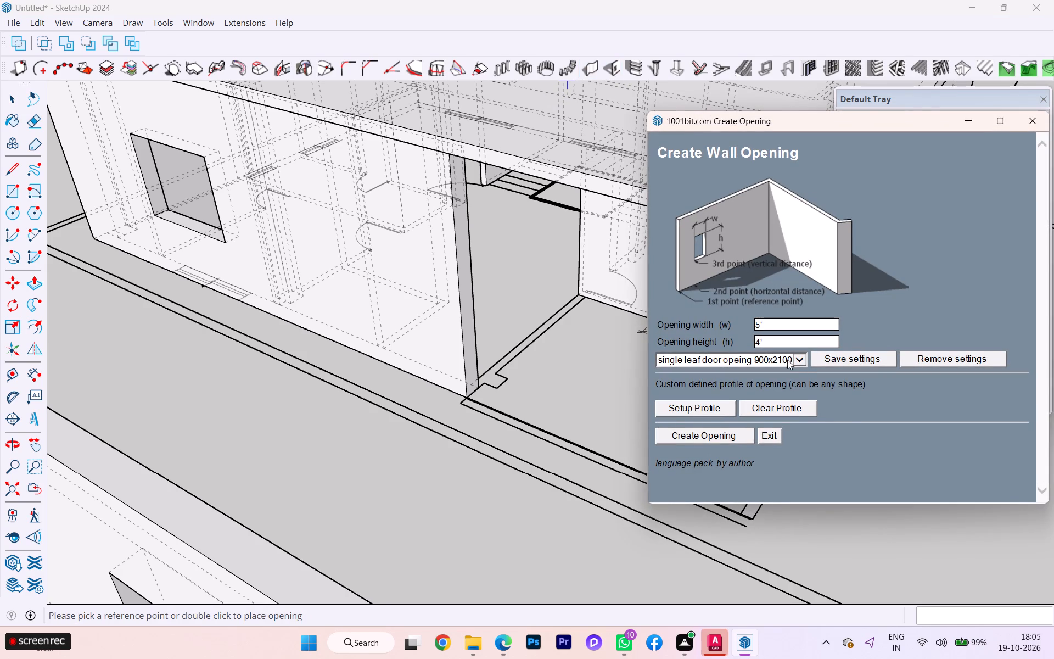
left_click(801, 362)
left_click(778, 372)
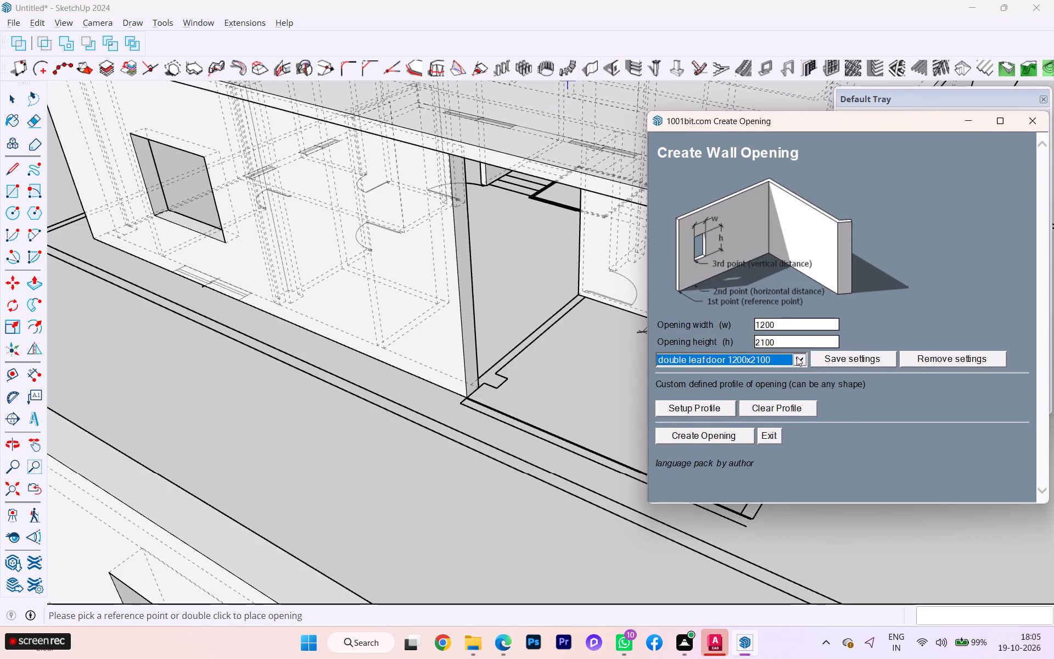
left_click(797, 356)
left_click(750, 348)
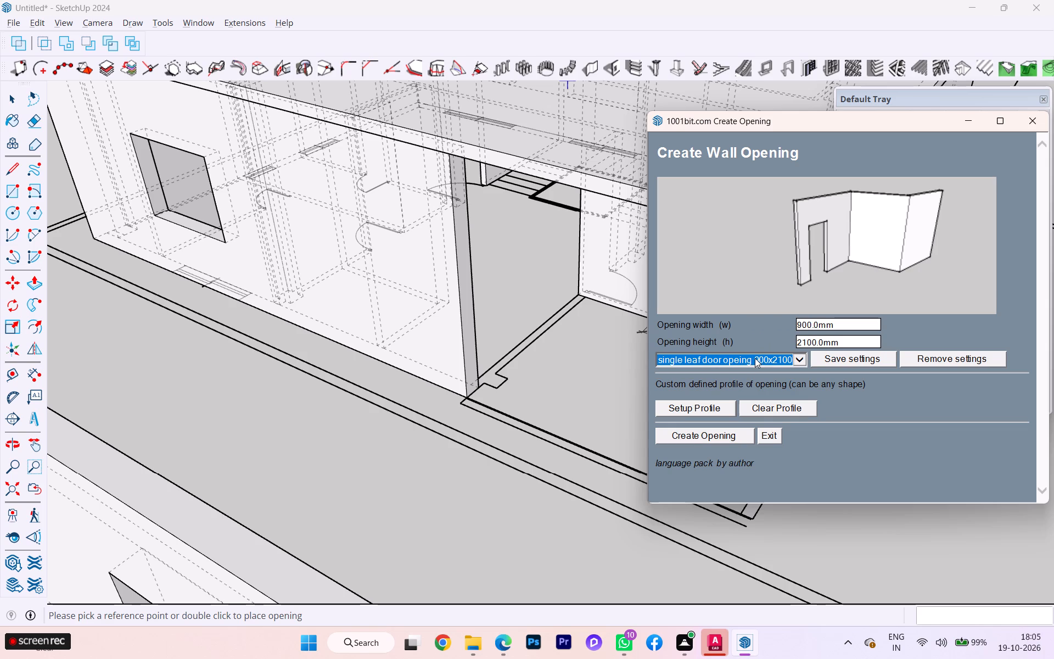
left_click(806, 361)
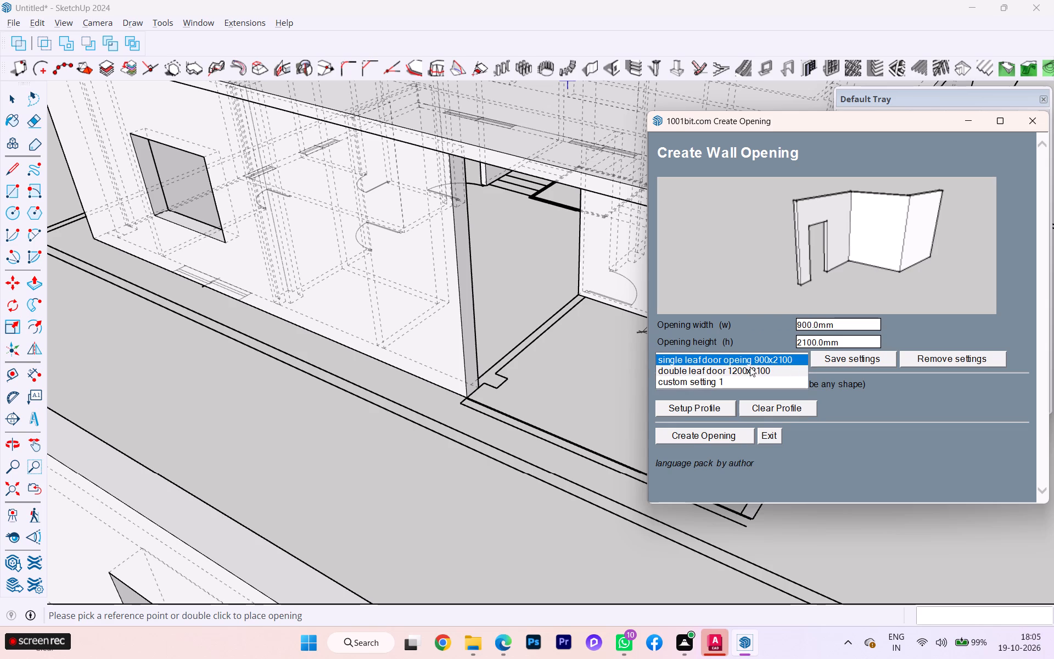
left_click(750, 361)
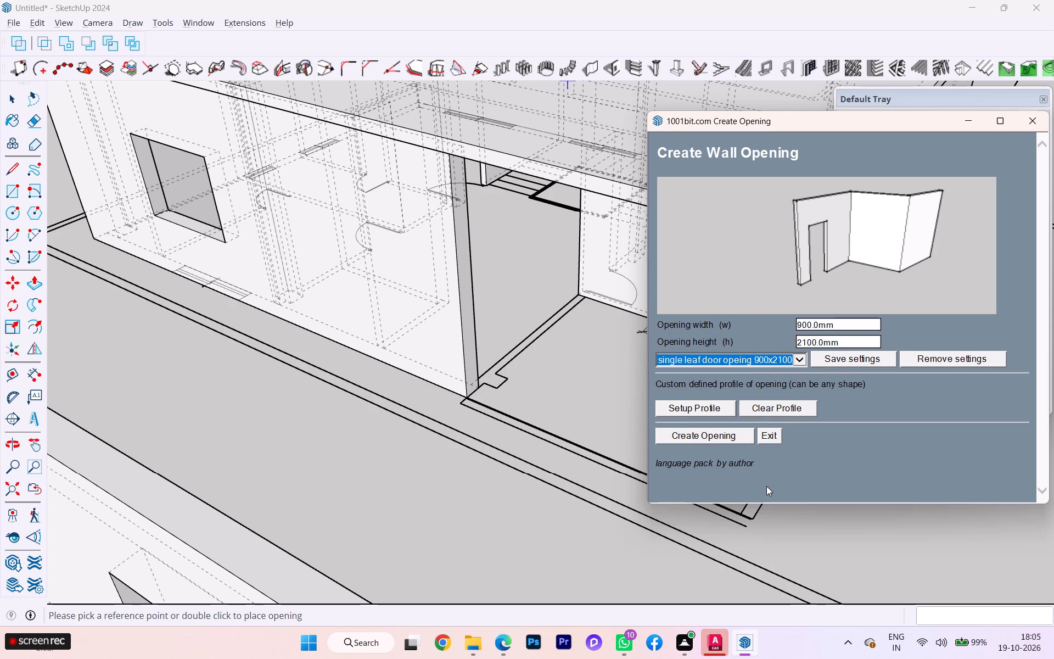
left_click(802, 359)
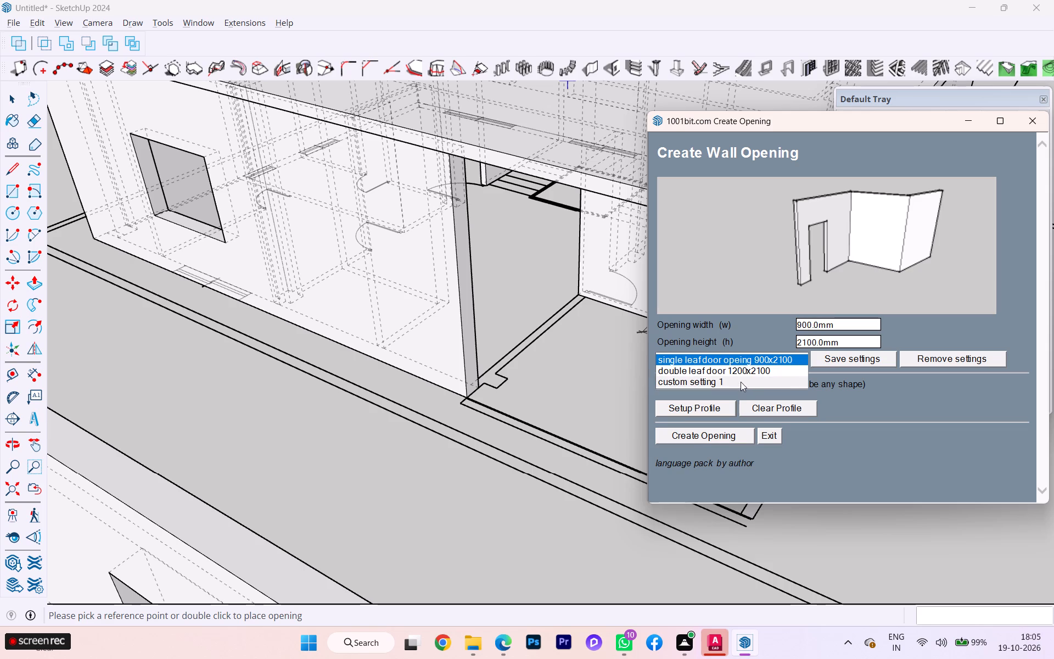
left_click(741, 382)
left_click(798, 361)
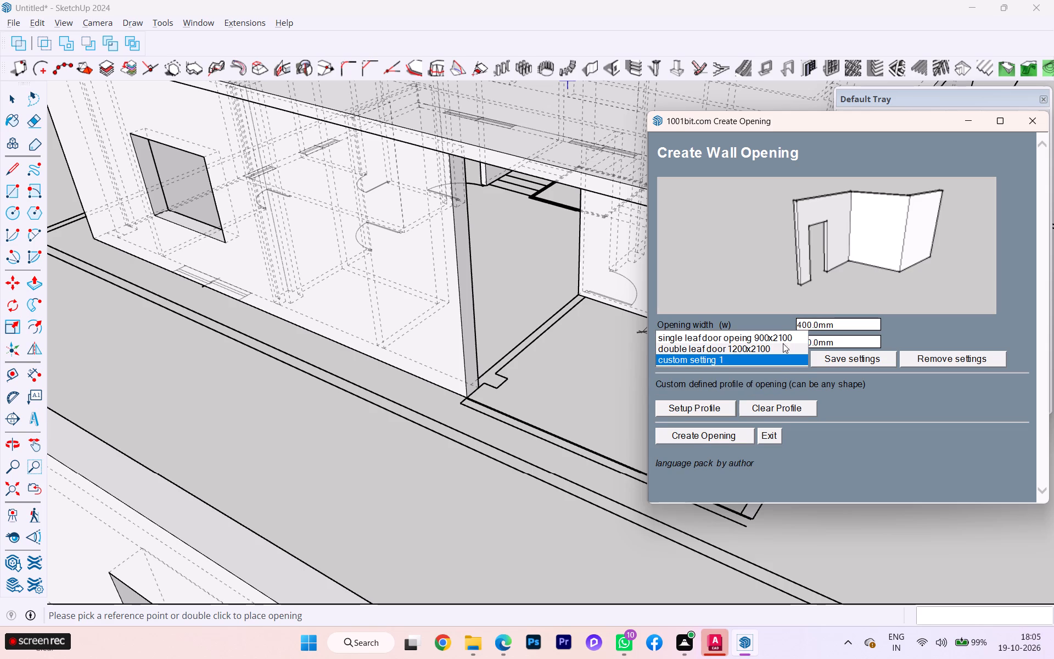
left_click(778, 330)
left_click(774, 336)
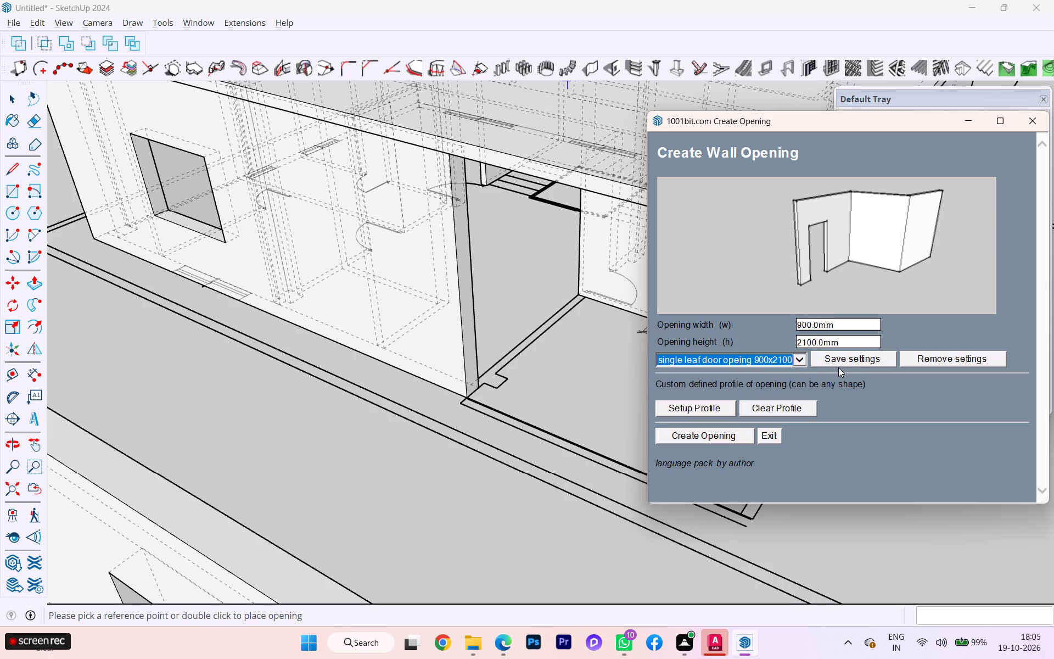
Remove the single leaf door 900x2100 and double leaf door 1200x2100 presets from the wall opening settings.
scroll(743, 420, "down", 3)
scroll(855, 319, "down", 1)
left_click(926, 355)
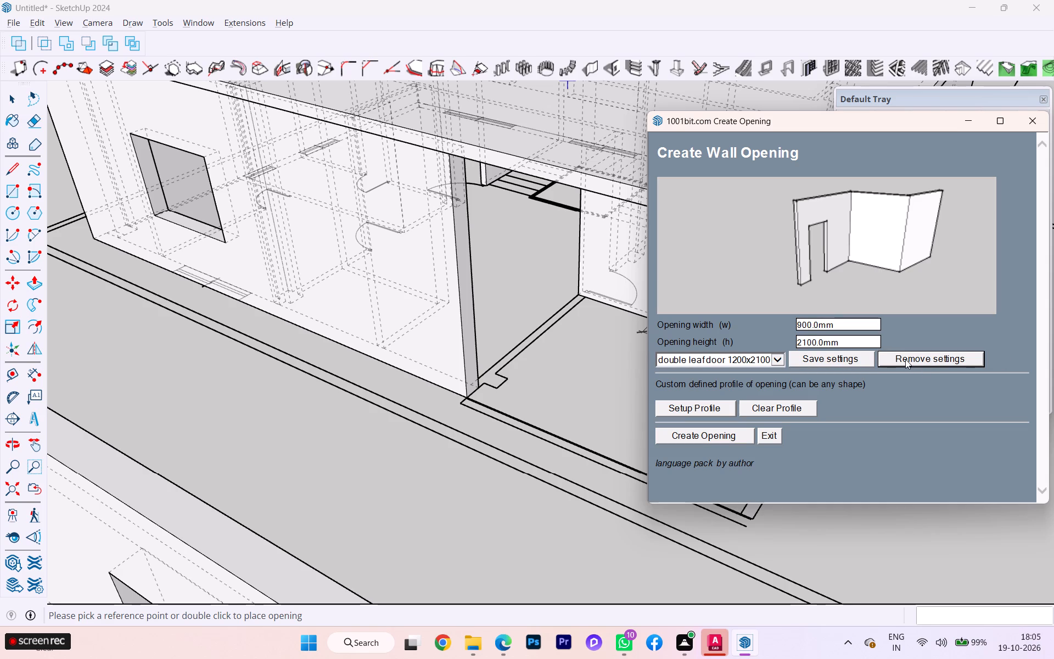
left_click(905, 359)
Set the wall opening to 5' wide and 4' high and start creating it.
left_click_drag(864, 326, 863, 326)
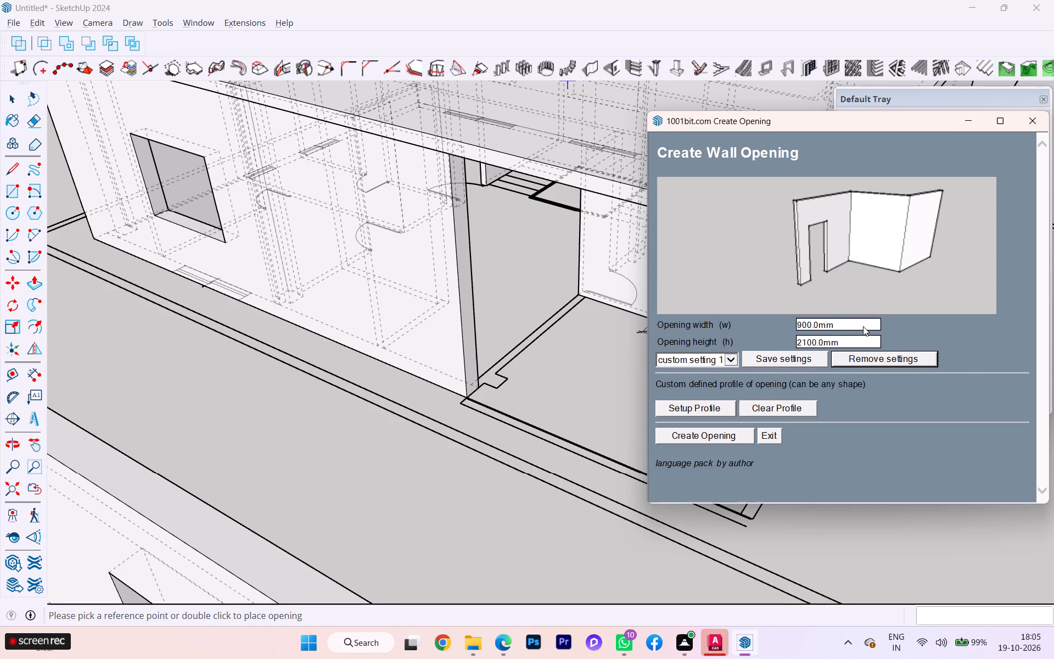
left_click_drag(863, 326, 787, 324)
left_click(874, 326)
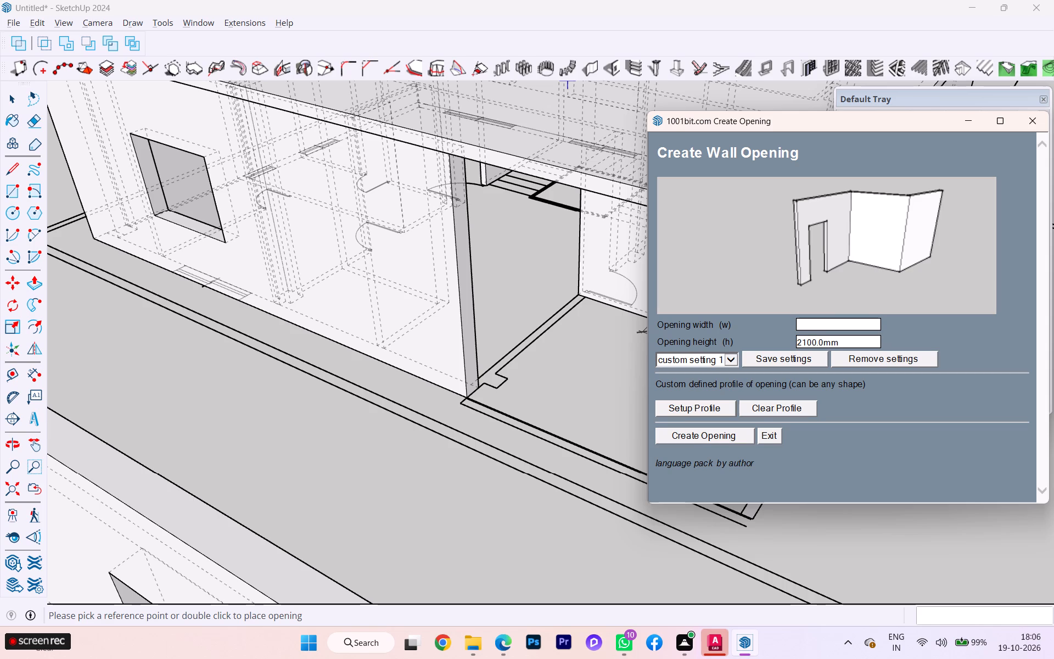
type("5'")
left_click(852, 339)
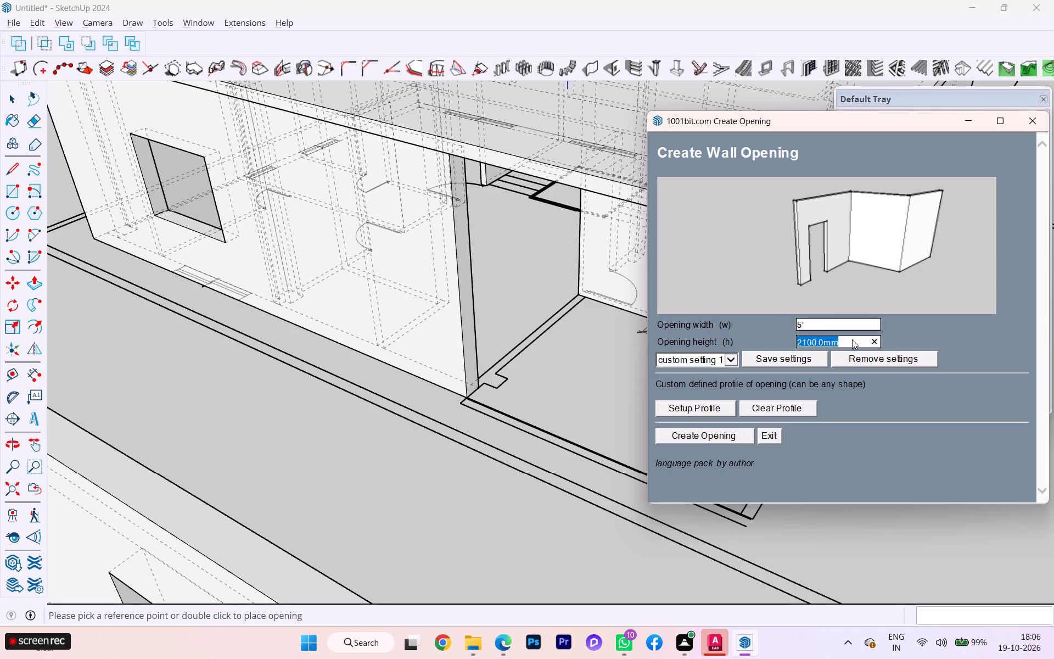
key("BackSpace")
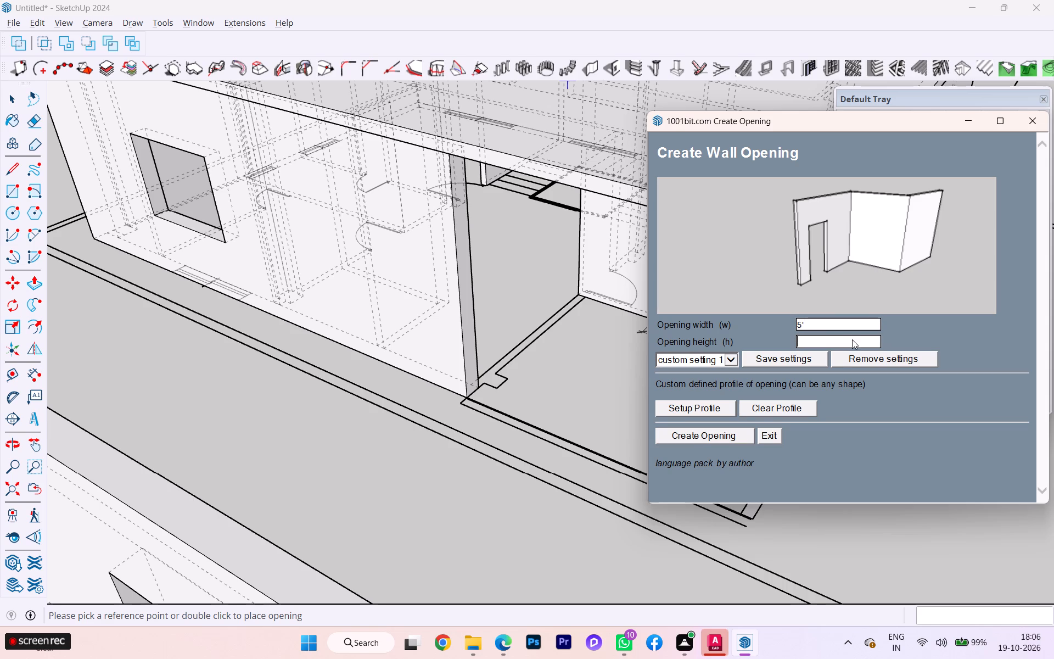
type("4'")
left_click(706, 434)
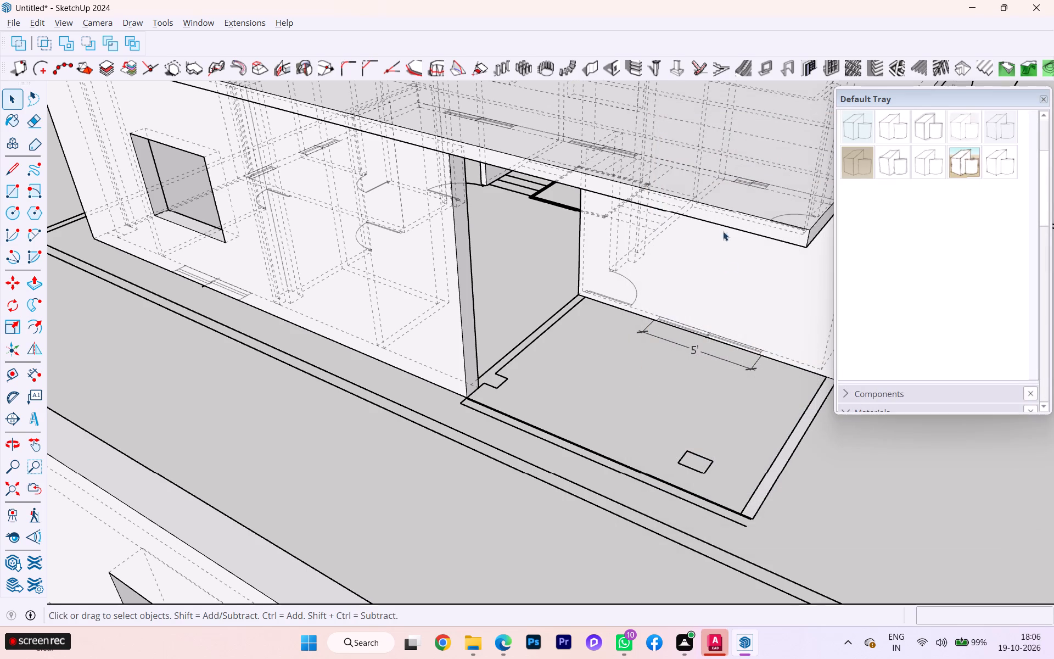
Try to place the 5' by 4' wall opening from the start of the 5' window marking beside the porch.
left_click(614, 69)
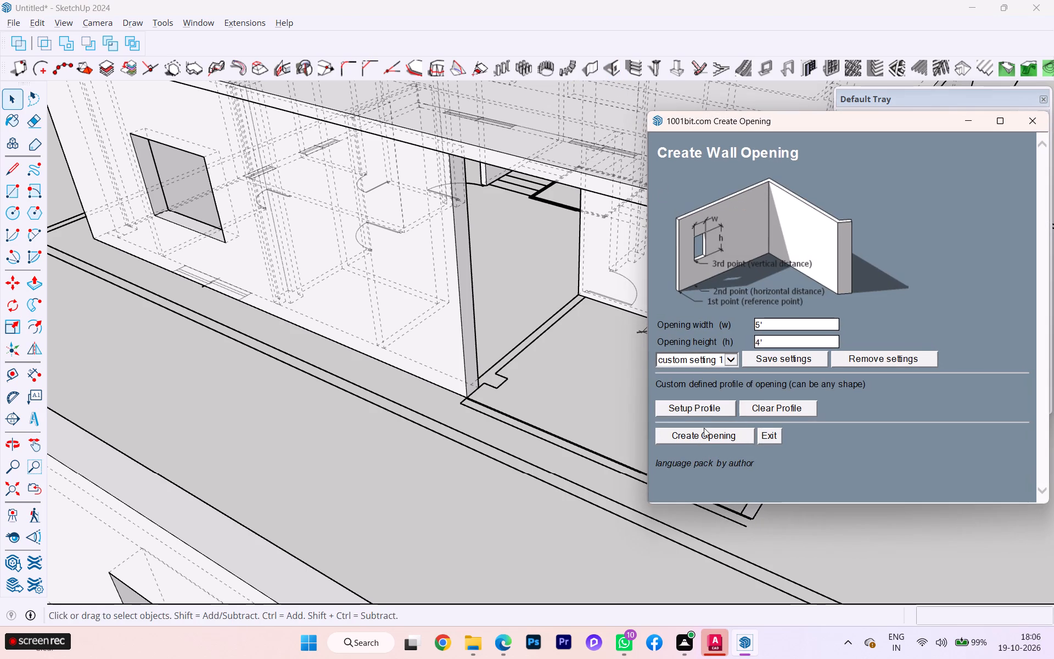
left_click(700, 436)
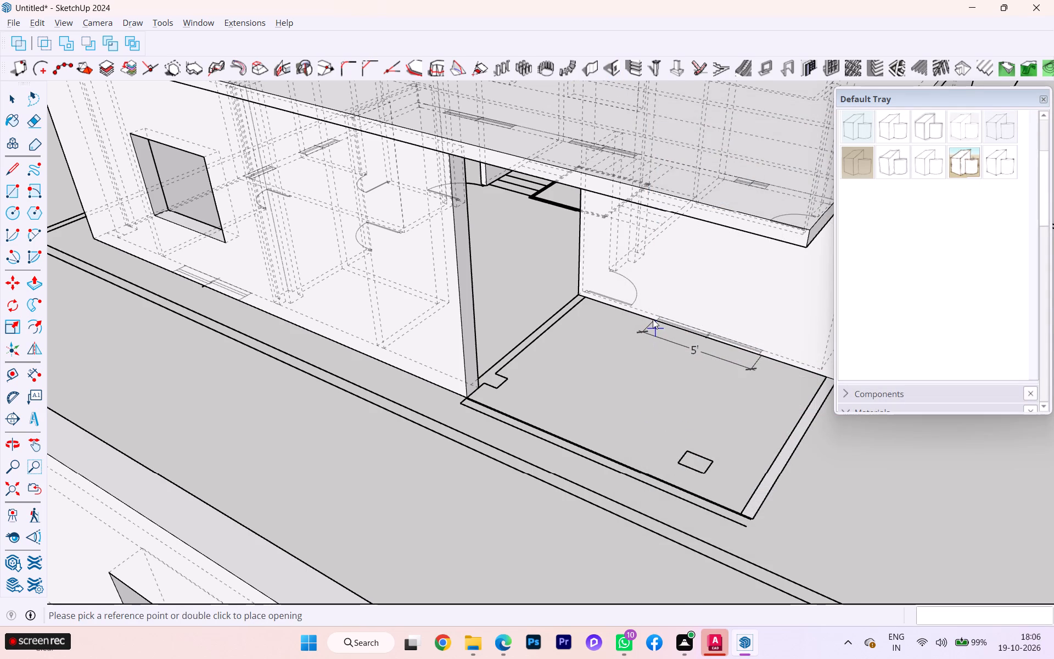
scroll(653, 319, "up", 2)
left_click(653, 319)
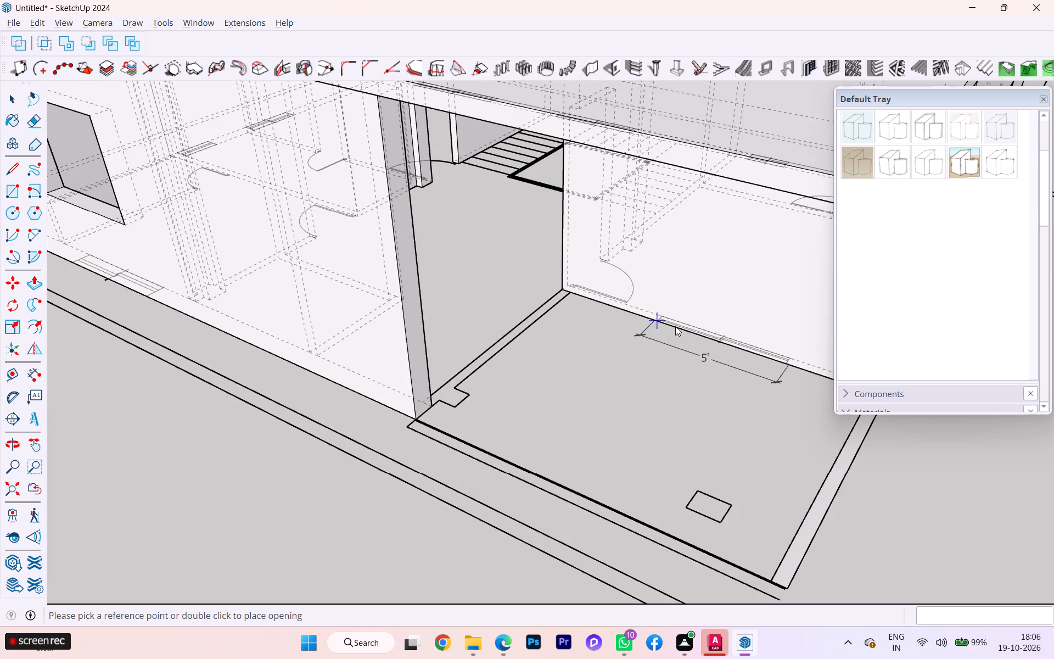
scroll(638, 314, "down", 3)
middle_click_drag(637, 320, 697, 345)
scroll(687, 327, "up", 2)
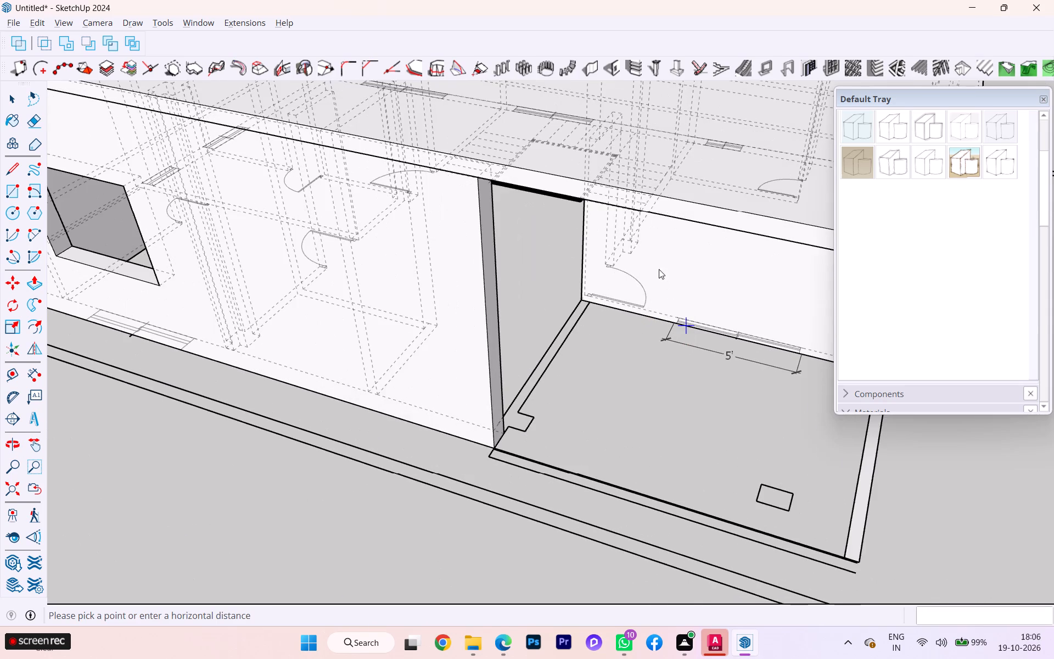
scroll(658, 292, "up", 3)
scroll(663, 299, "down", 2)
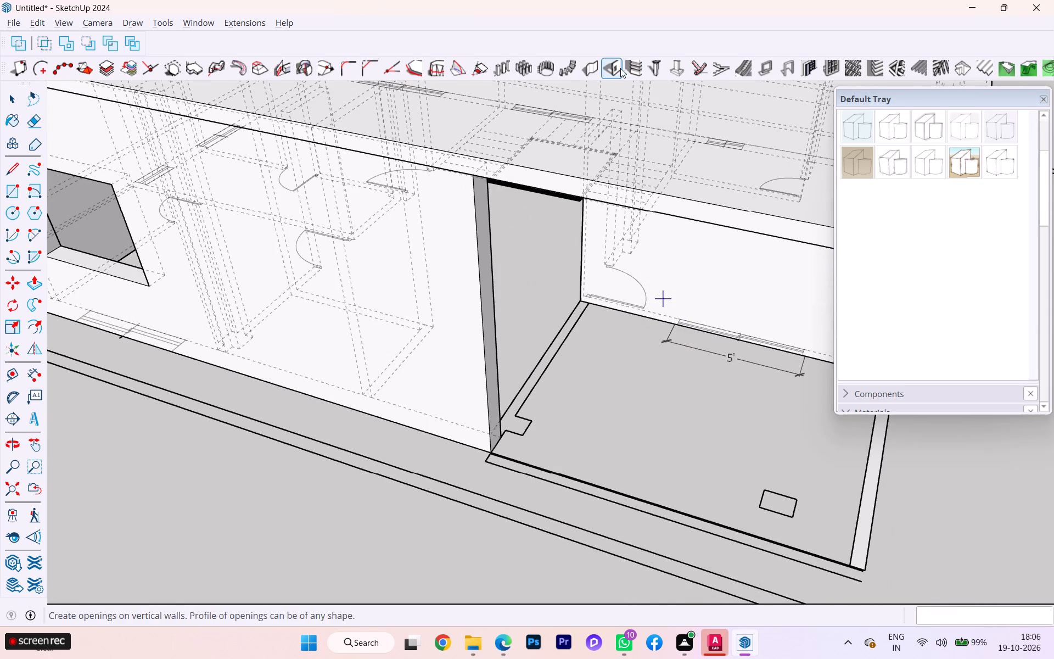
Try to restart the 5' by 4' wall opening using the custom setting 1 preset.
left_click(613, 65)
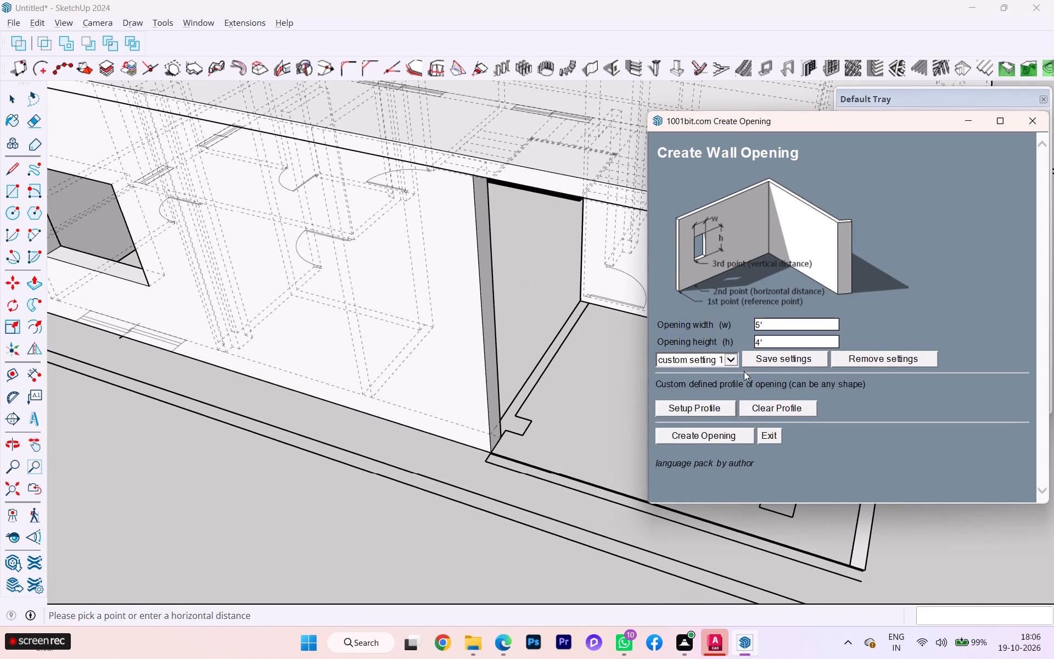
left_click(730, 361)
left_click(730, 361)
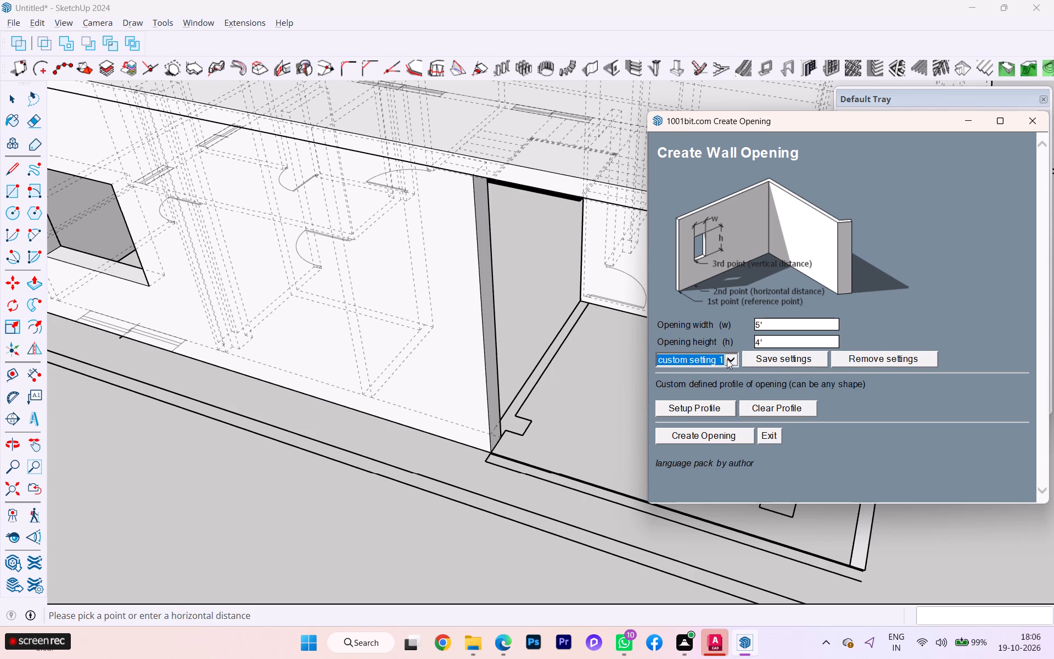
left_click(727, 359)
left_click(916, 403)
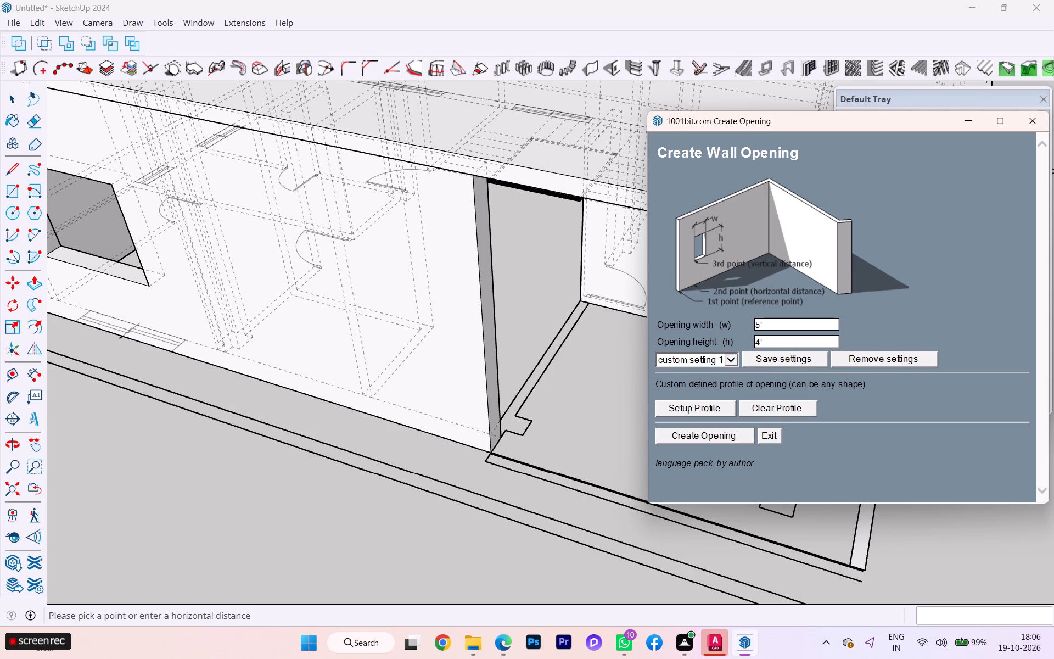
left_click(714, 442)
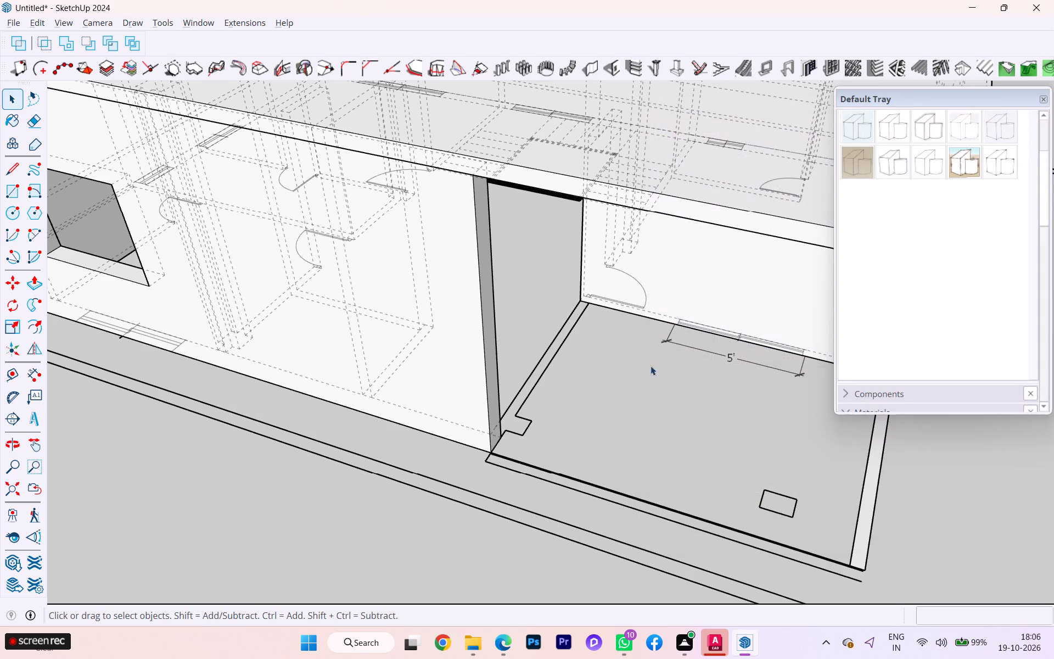
Clear the custom-defined profile for the wall opening and exit its settings.
left_click(613, 66)
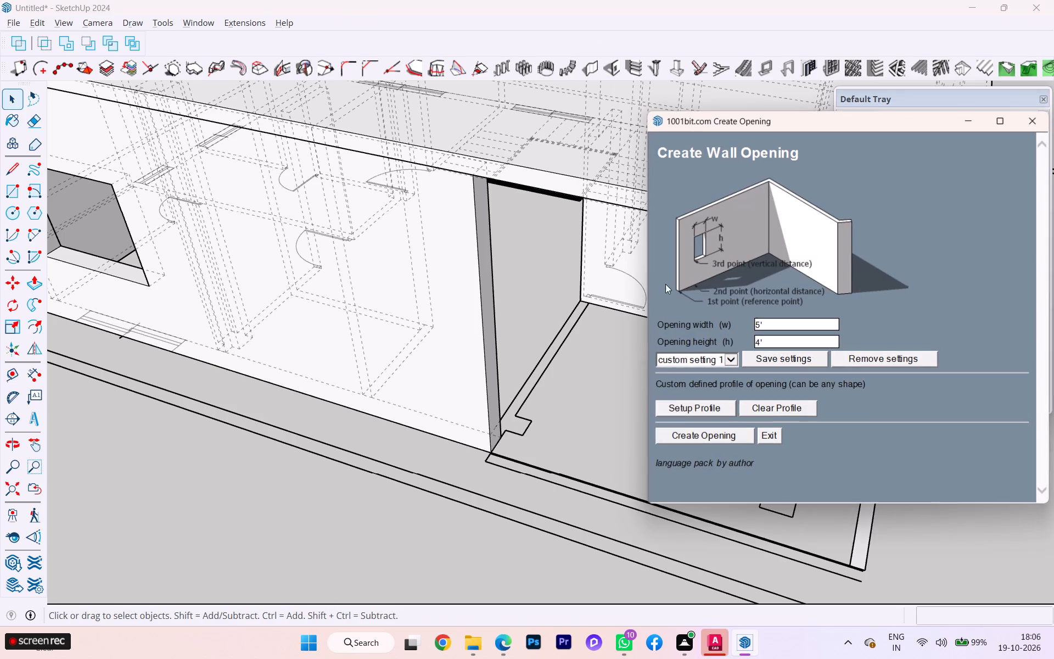
left_click(730, 362)
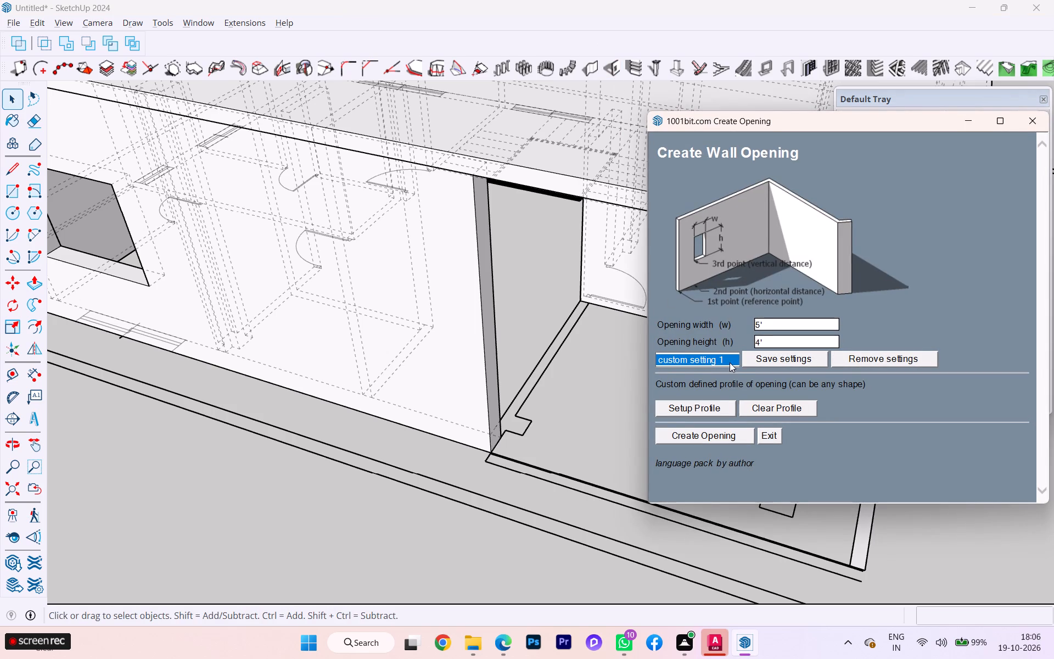
left_click(736, 364)
left_click(735, 360)
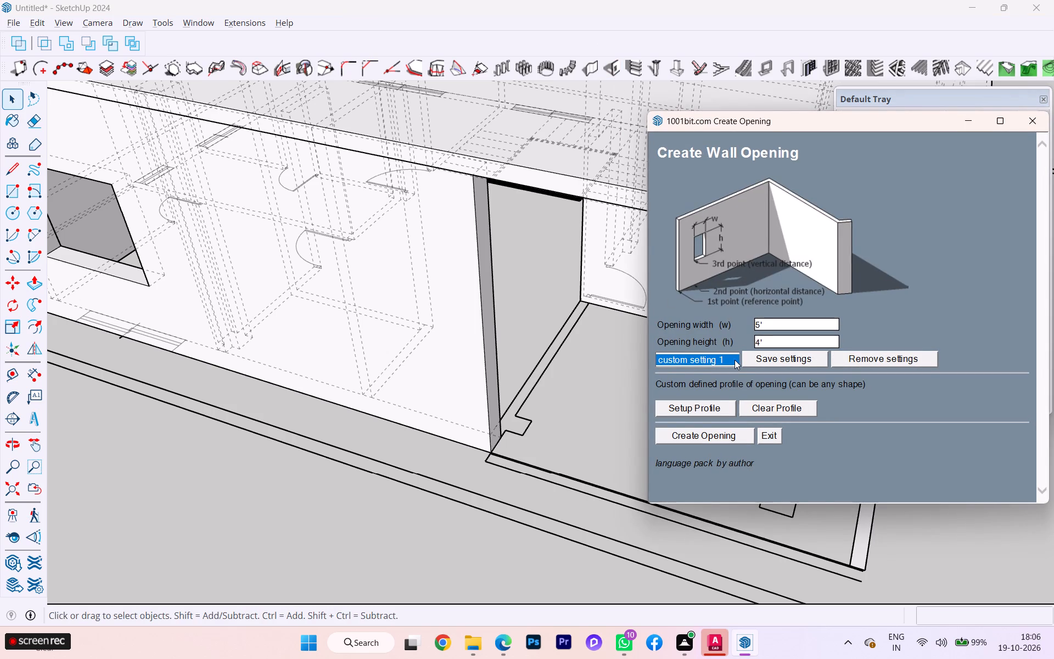
left_click(735, 360)
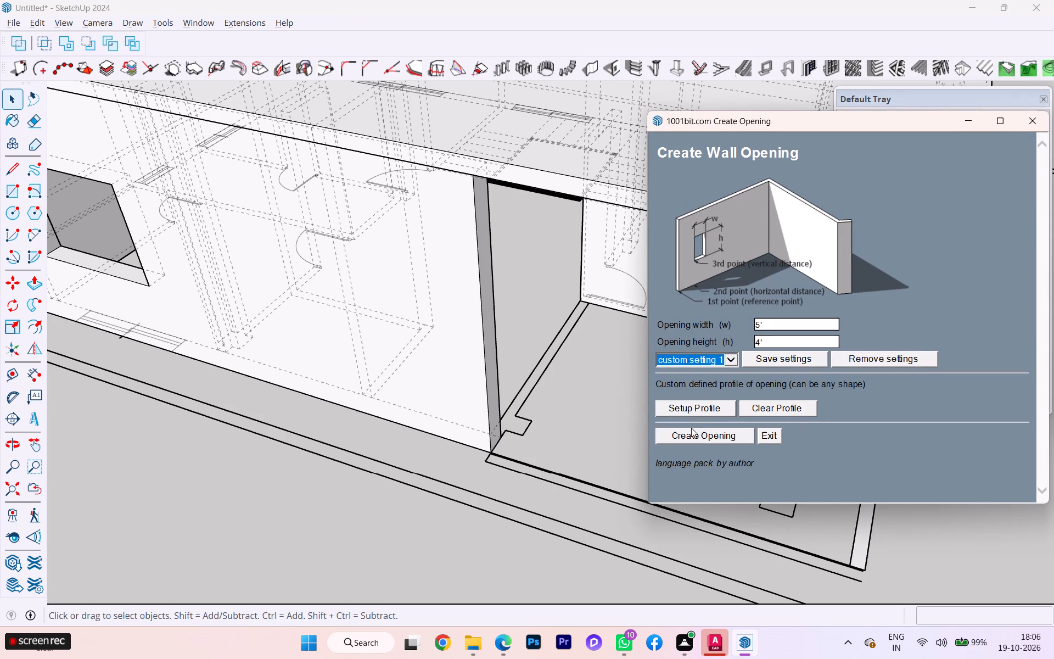
left_click(755, 404)
double_click(755, 404)
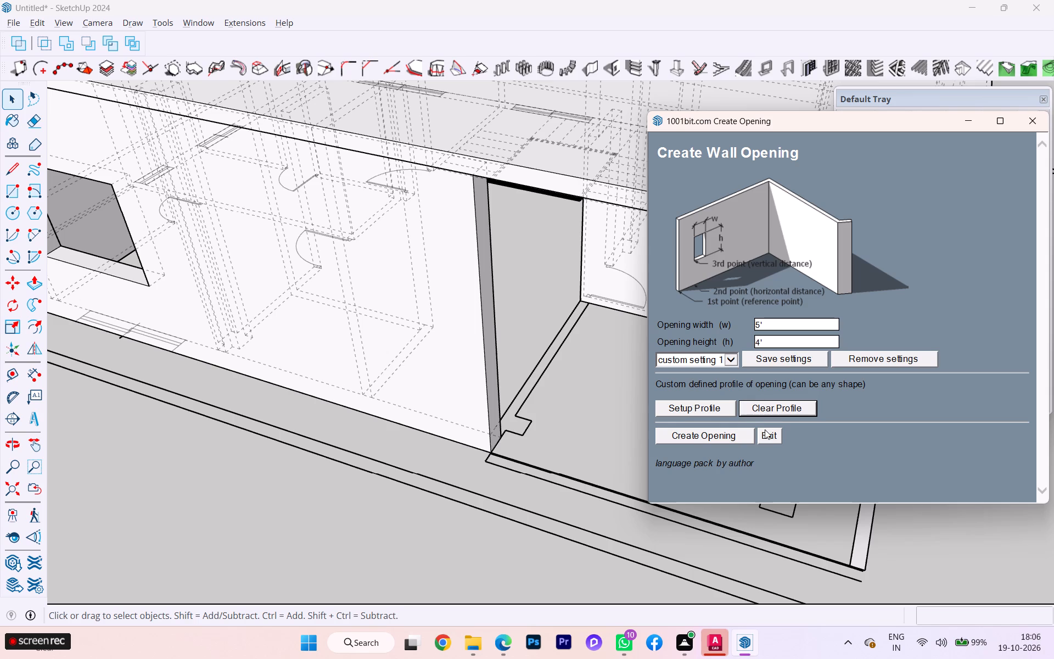
left_click(766, 432)
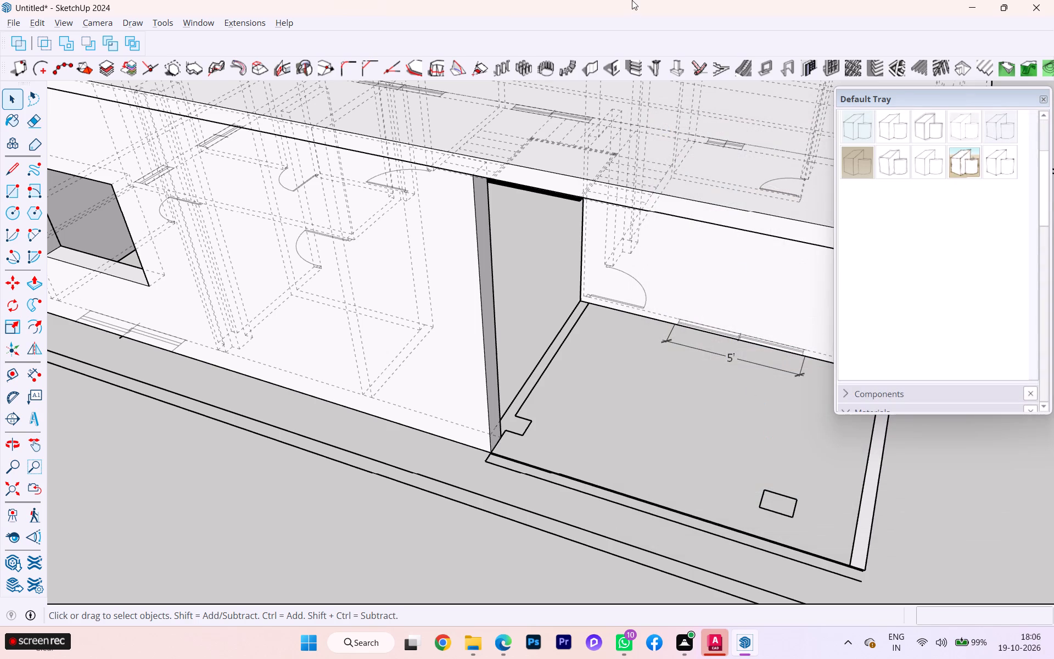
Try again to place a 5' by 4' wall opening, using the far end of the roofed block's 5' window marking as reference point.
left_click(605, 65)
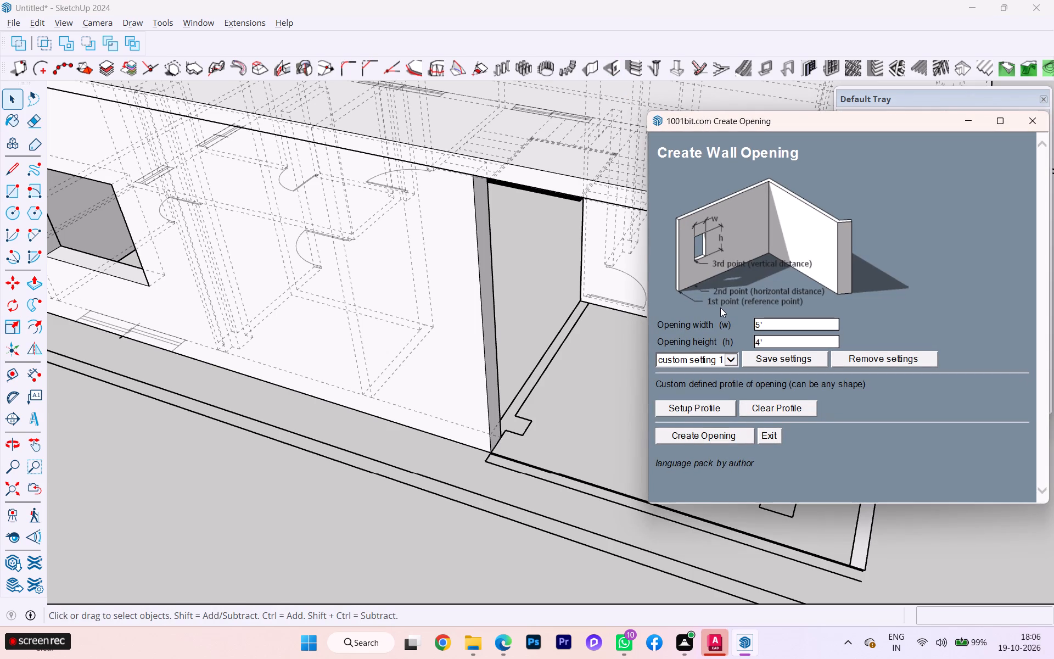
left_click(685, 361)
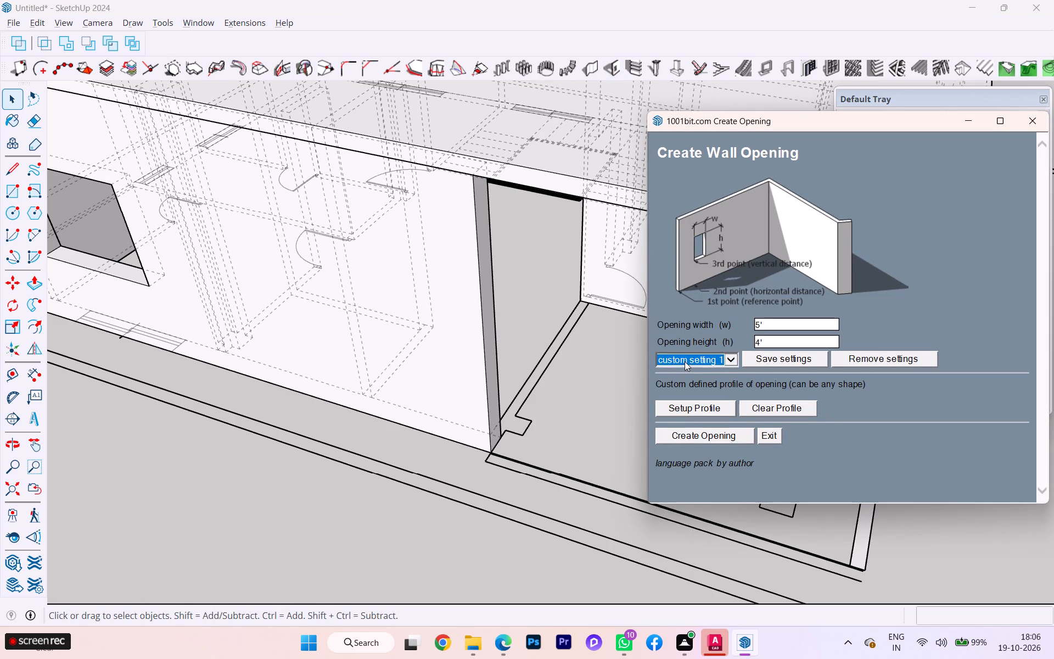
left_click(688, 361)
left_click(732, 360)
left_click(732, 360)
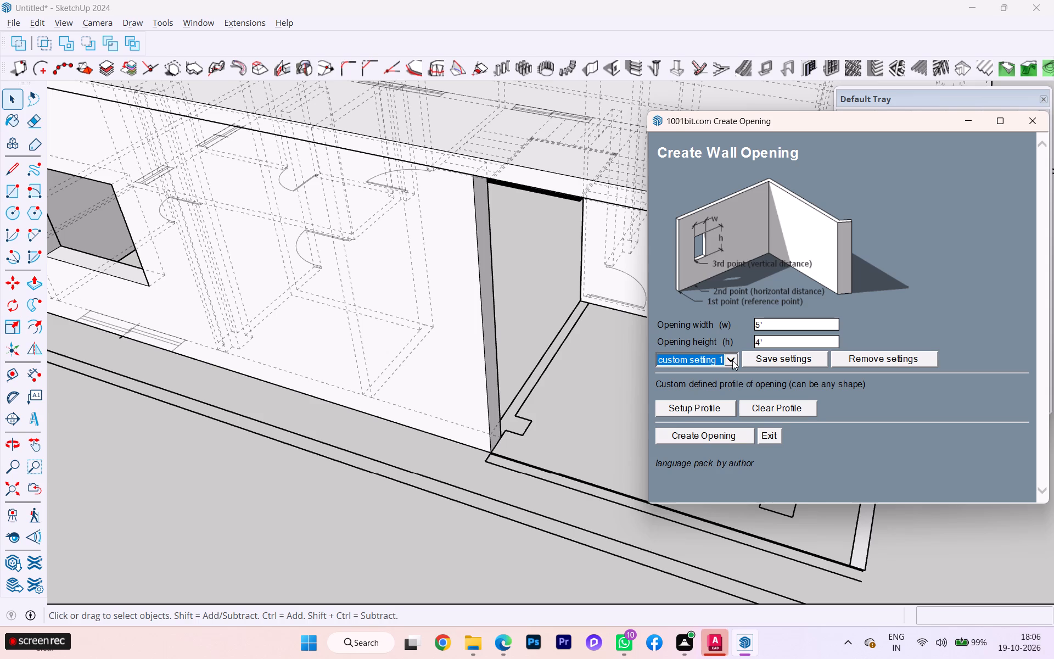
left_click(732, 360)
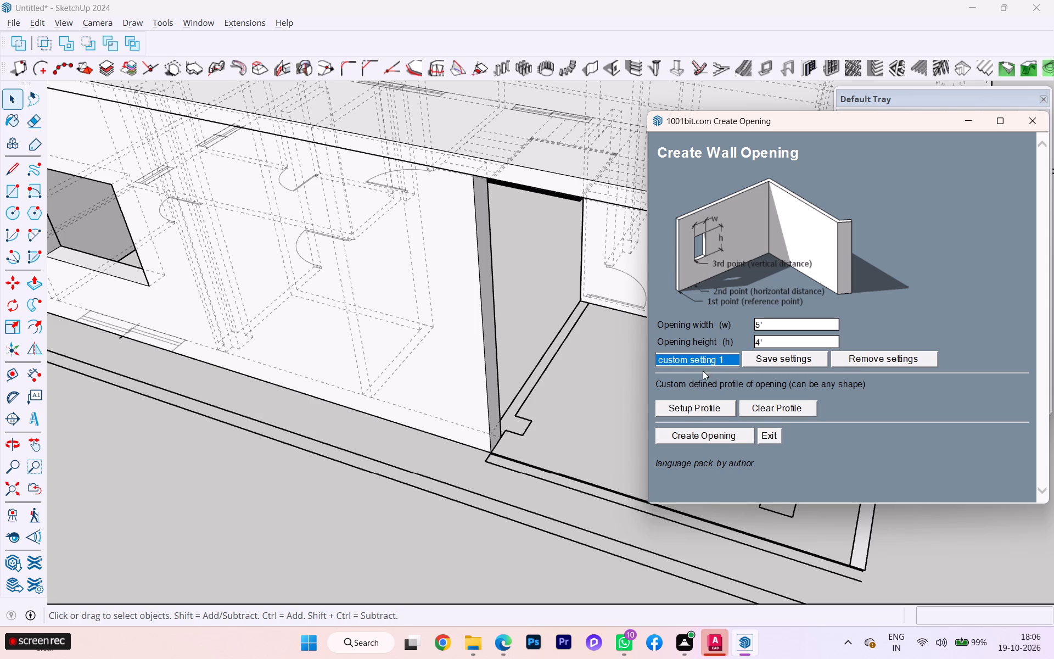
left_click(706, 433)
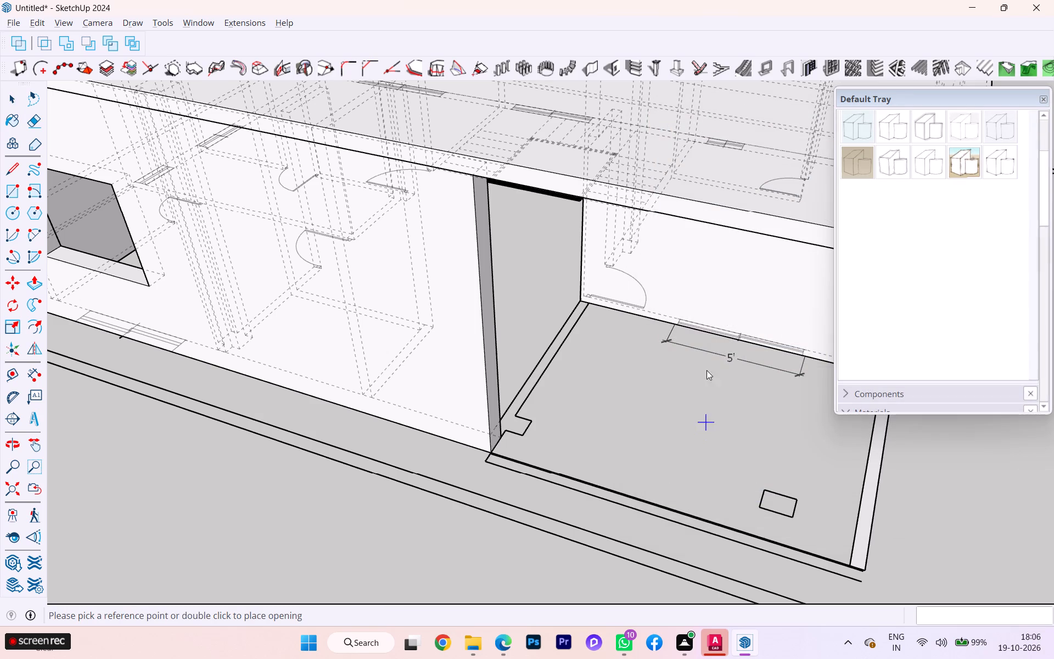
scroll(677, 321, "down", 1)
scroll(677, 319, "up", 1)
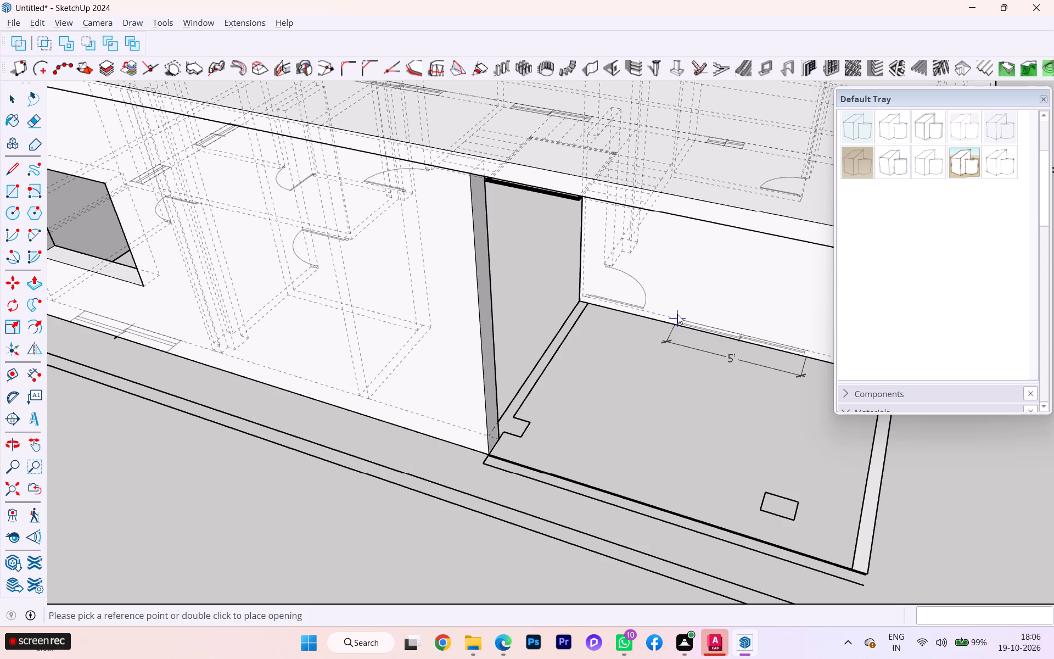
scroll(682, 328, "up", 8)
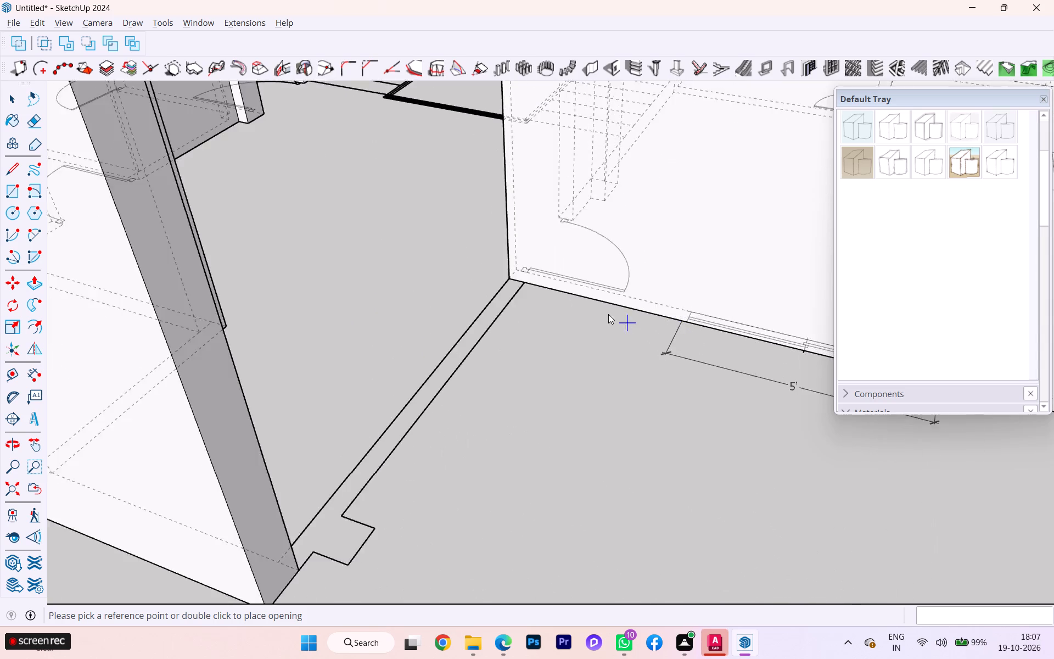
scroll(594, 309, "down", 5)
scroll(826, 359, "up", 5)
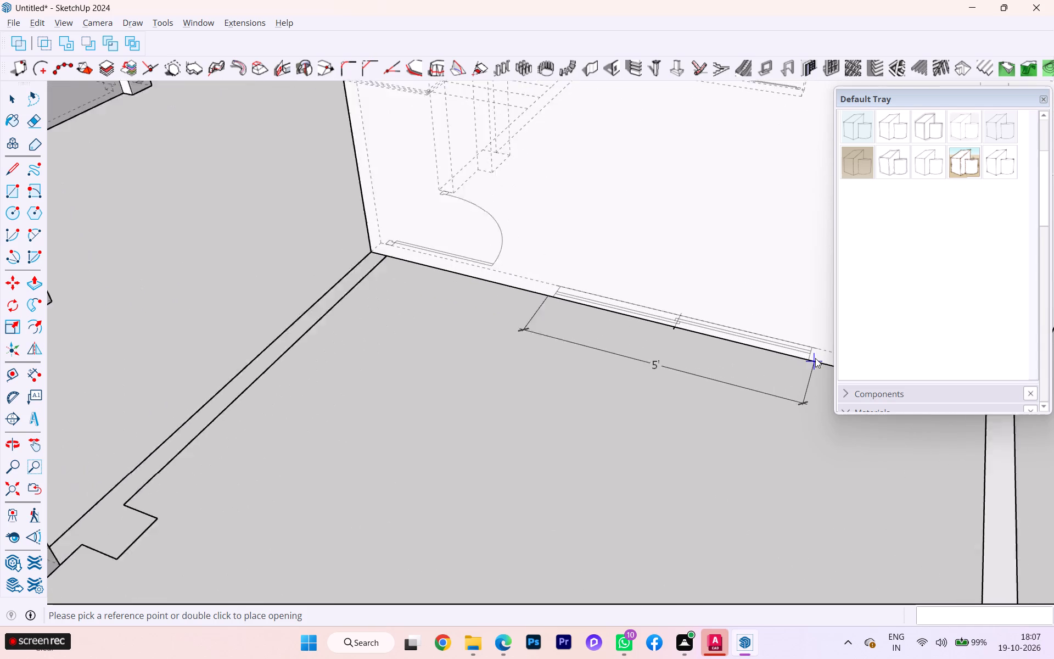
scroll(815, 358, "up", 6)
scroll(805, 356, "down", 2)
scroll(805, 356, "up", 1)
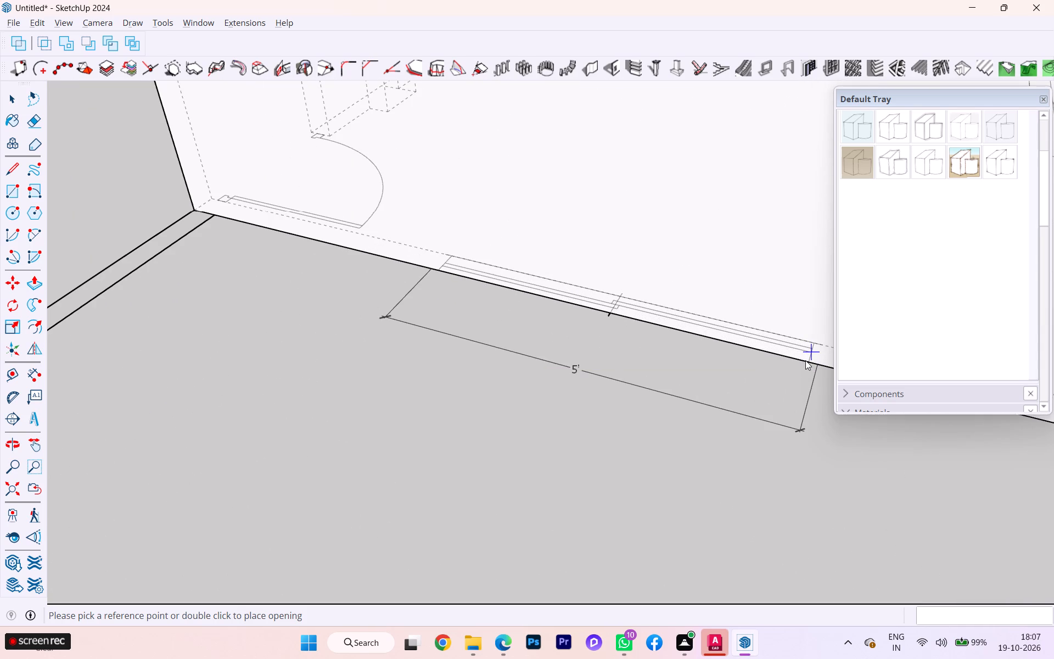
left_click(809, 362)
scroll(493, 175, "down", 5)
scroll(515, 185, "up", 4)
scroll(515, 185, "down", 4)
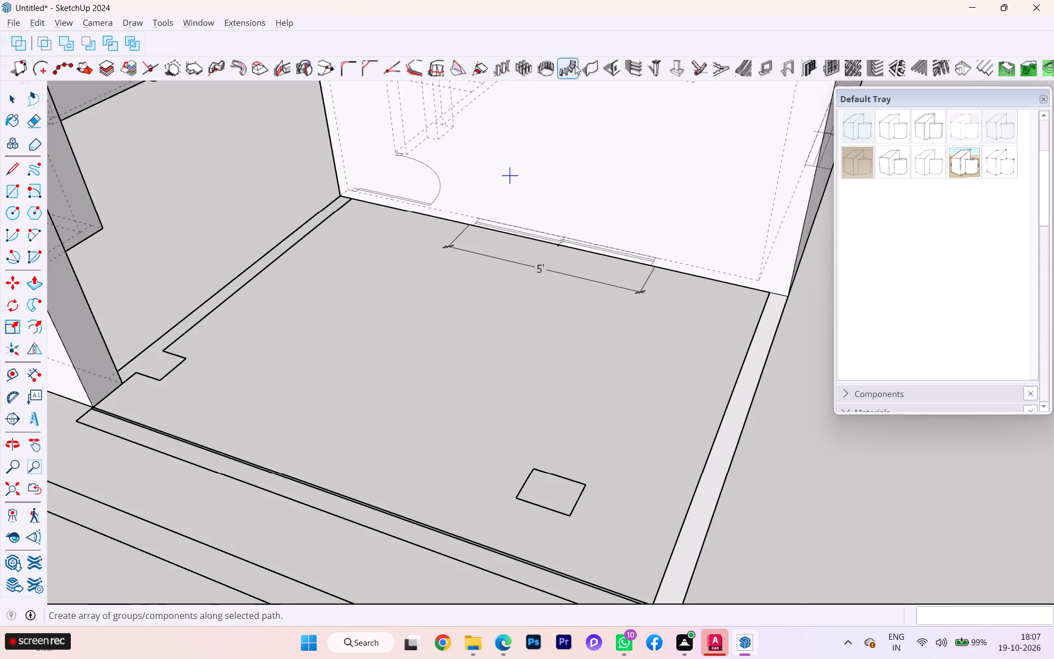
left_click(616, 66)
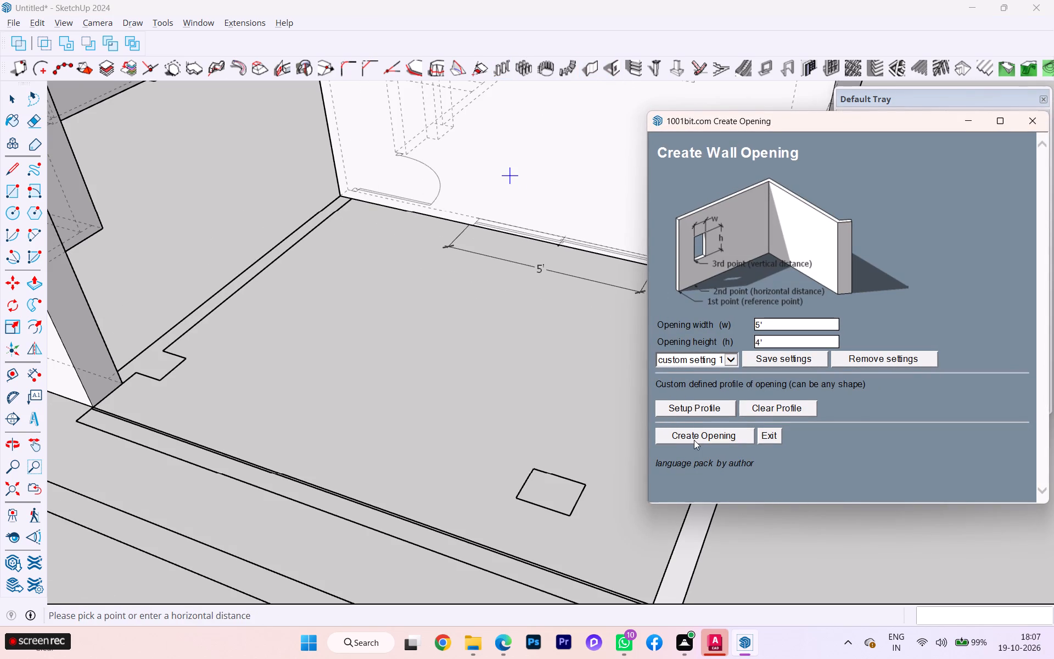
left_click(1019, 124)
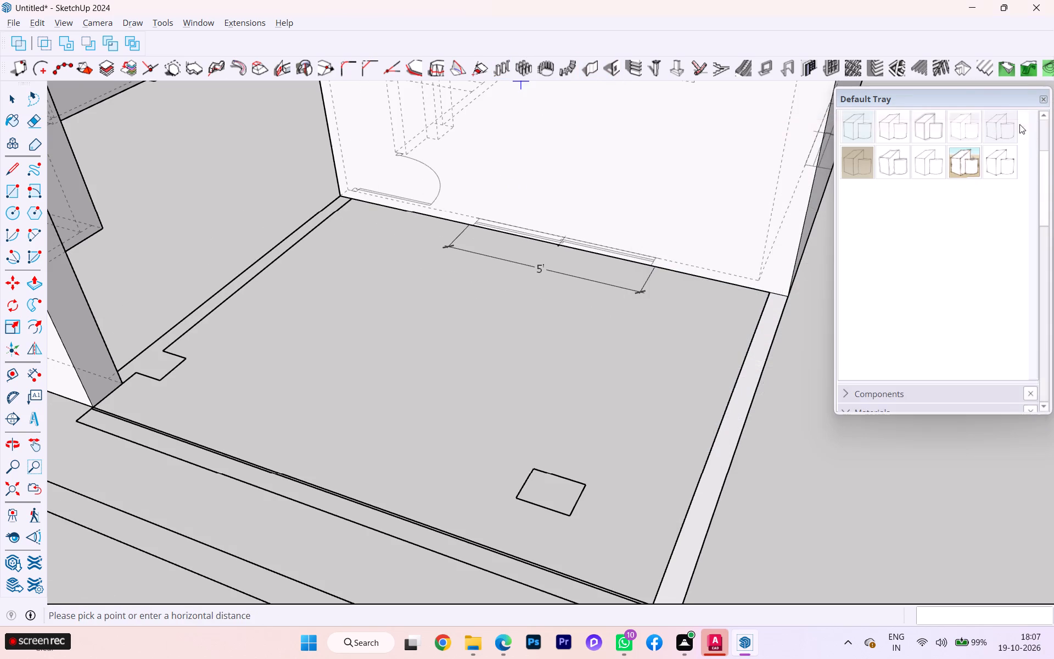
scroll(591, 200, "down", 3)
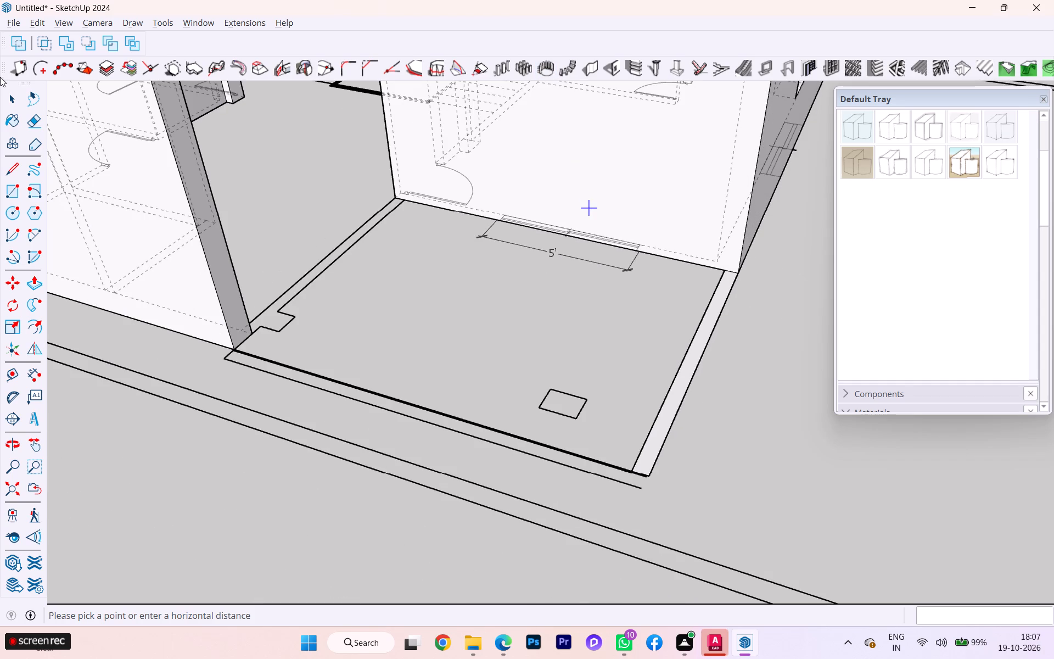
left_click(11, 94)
Turn off the dashed back edges so only the model's visible edges are displayed.
scroll(218, 125, "down", 2)
scroll(327, 175, "down", 2)
scroll(341, 191, "up", 2)
scroll(341, 191, "down", 1)
scroll(473, 215, "down", 2)
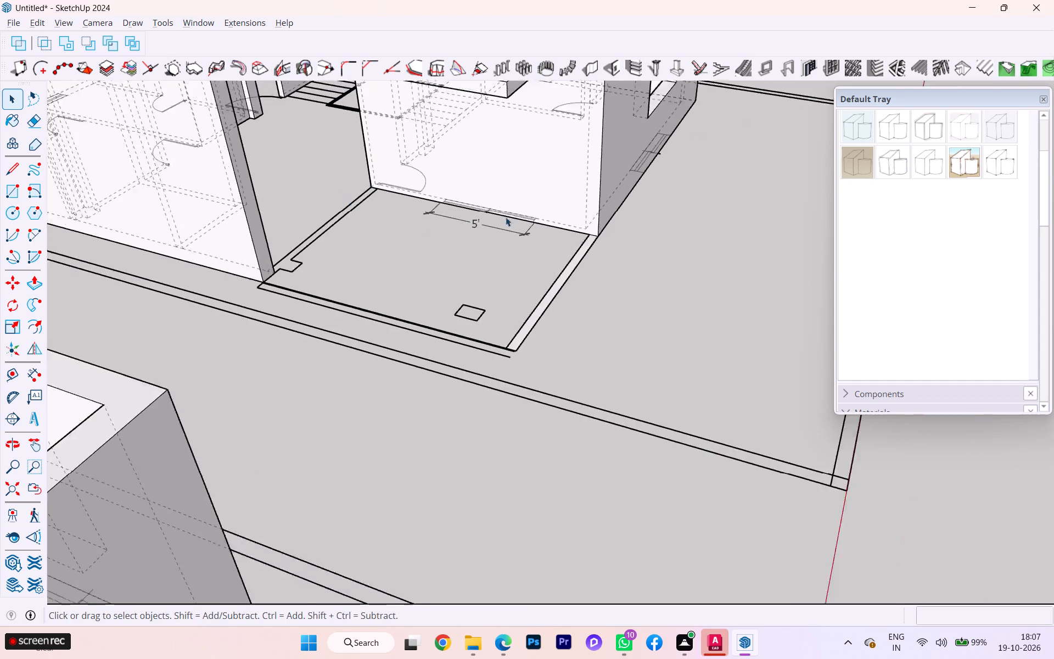
scroll(506, 217, "down", 9)
key("k")
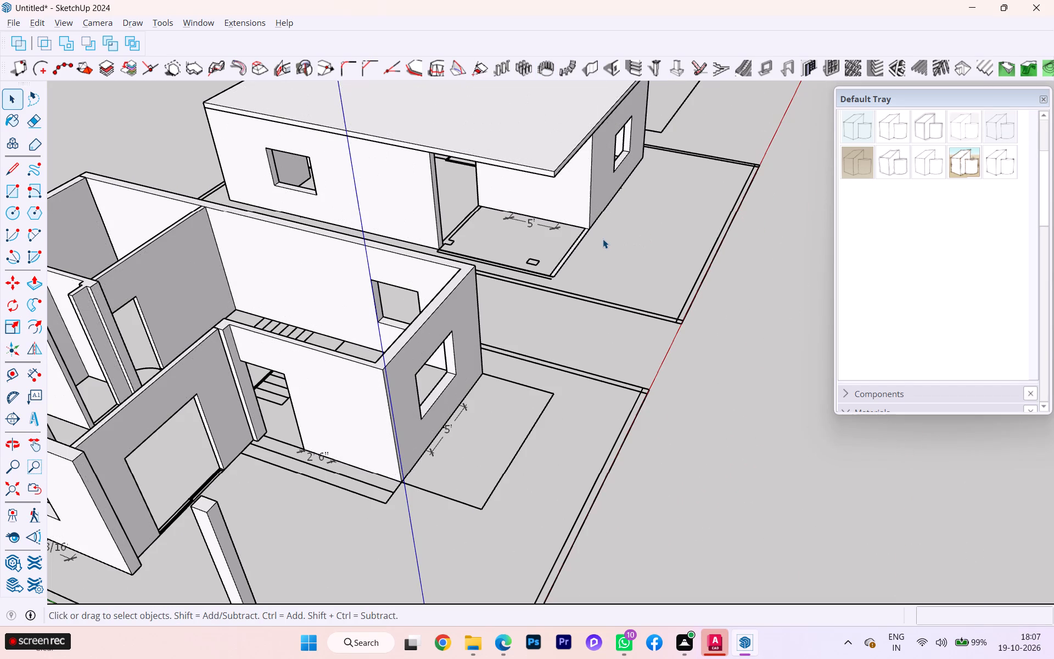
Delete the 5' dimension below the unroofed block's end window and the 2' 6" dimension at the adjacent door opening.
scroll(411, 412, "up", 2)
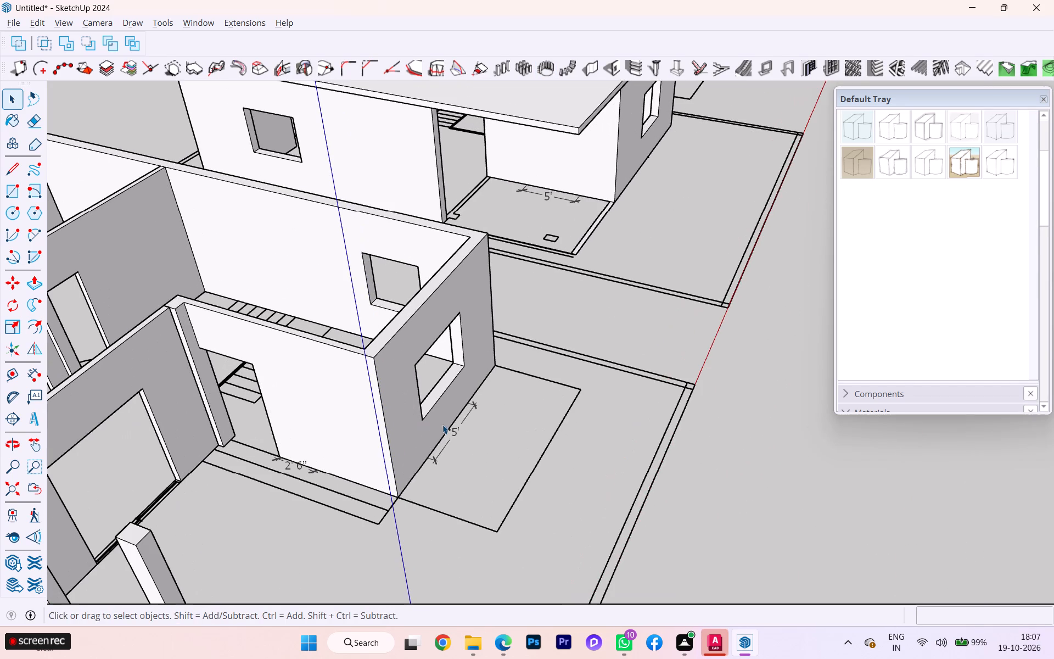
left_click(455, 431)
key("Delete")
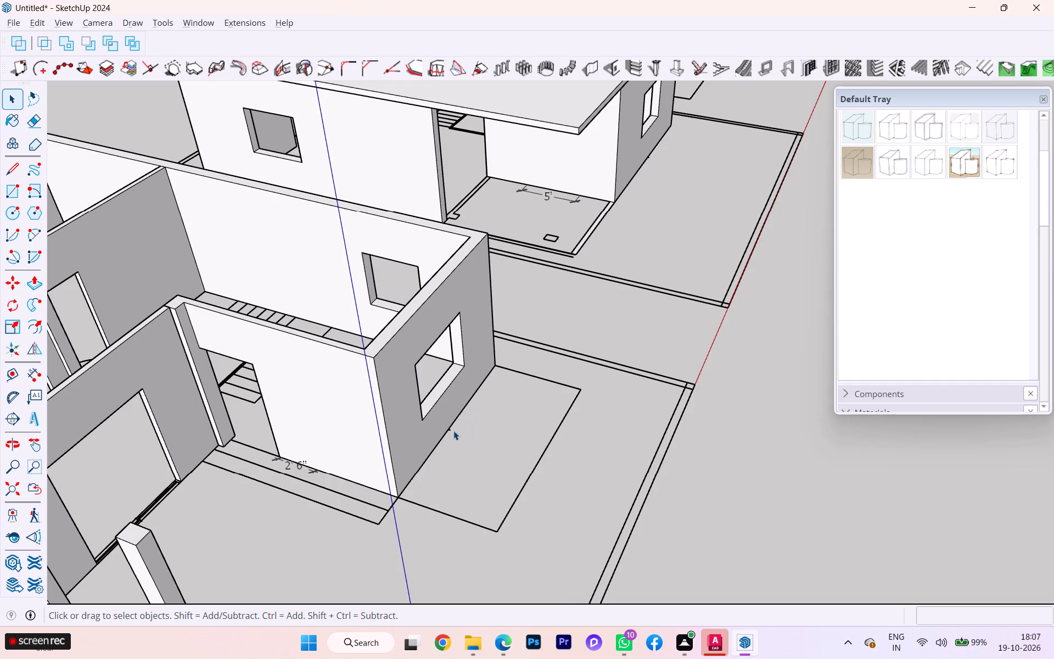
scroll(284, 470, "up", 2)
scroll(284, 470, "down", 1)
scroll(284, 470, "up", 2)
scroll(284, 470, "down", 2)
scroll(284, 470, "up", 1)
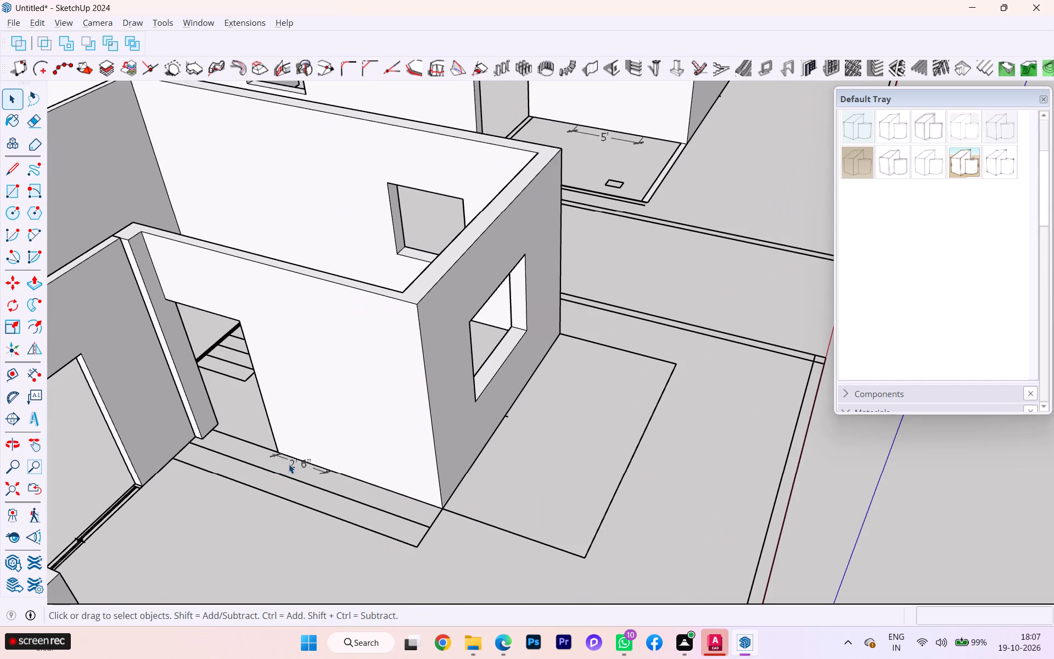
left_click(289, 464)
key("Delete")
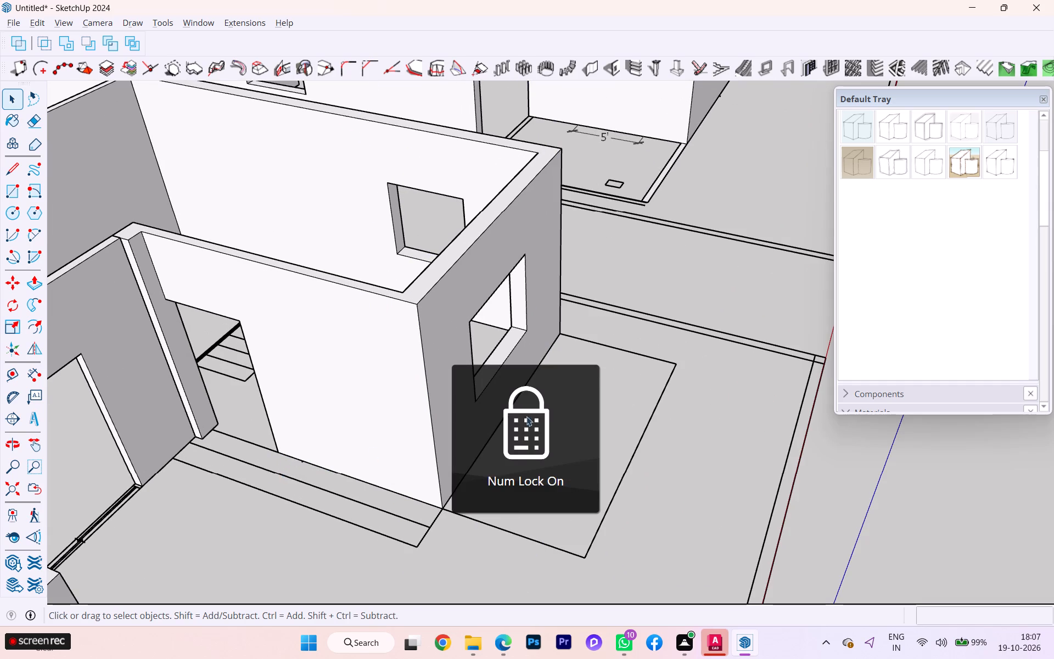
left_click(668, 284)
Delete the 4' 10 13/16" and 5' dimensions below the two windows on the unroofed block's long side wall.
scroll(597, 293, "down", 9)
scroll(595, 307, "up", 1)
scroll(596, 307, "down", 2)
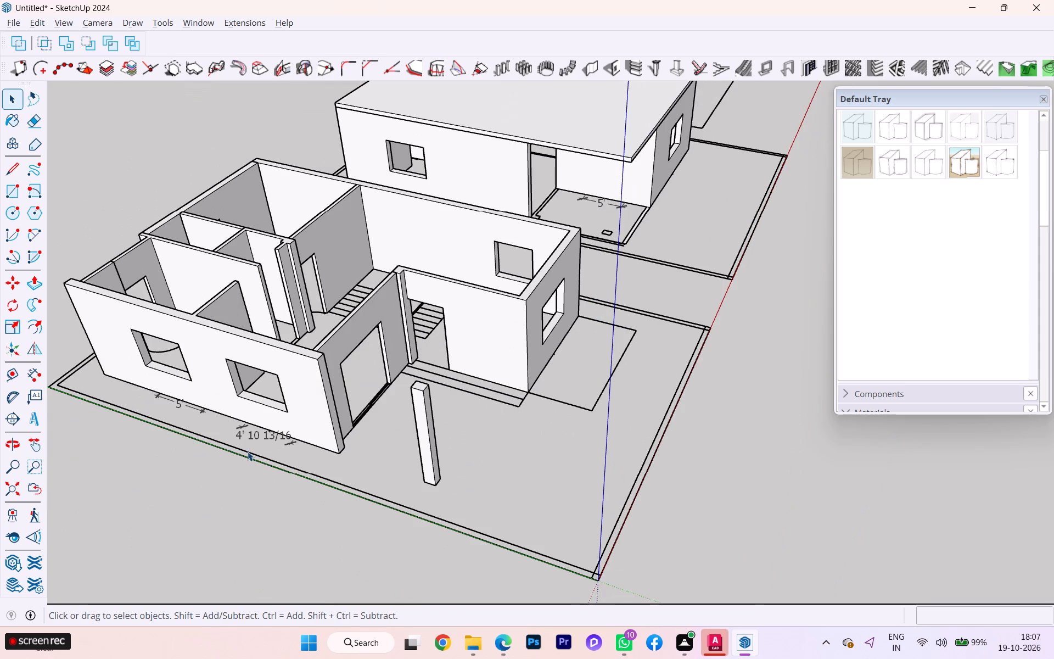
scroll(248, 451, "up", 2)
scroll(248, 451, "down", 1)
scroll(248, 451, "up", 2)
left_click(254, 428)
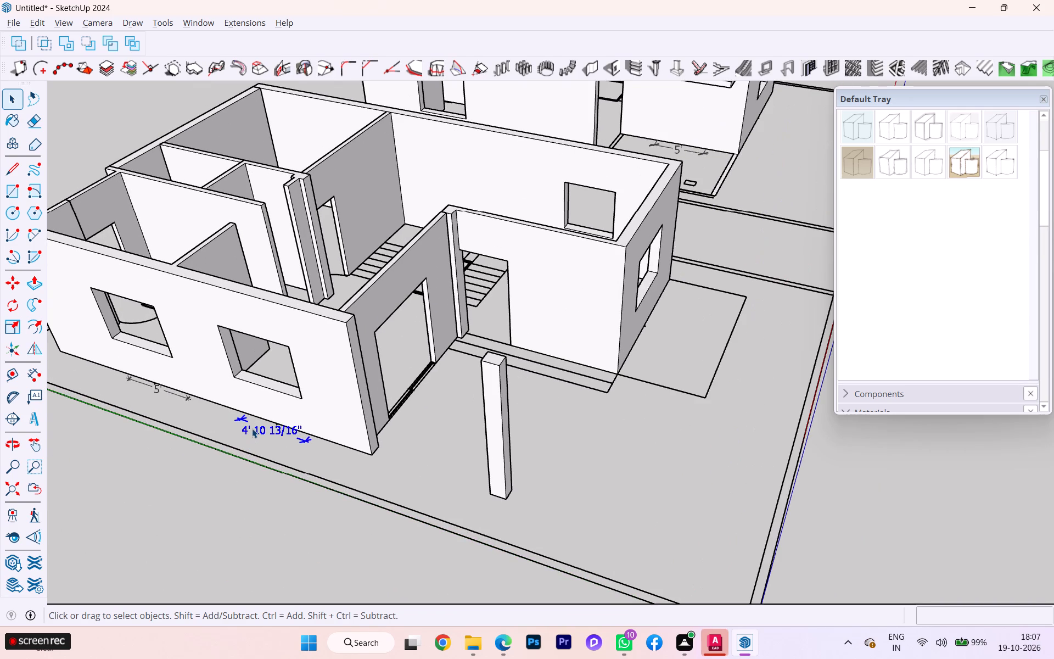
key("Delete")
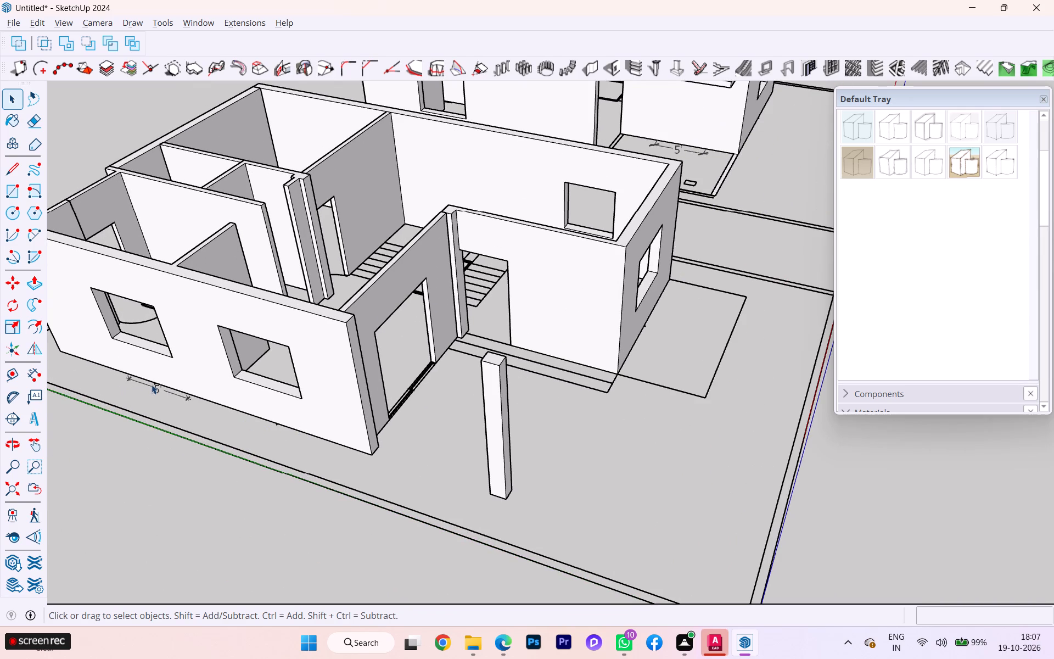
left_click(152, 384)
left_click(152, 389)
key("Delete")
Delete the dimension at the wall corner near the rear door and the 3' dimension below the two narrow windows.
scroll(220, 387, "down", 3)
middle_click_drag(272, 378, 655, 308)
scroll(279, 374, "down", 1)
scroll(310, 515, "up", 6)
scroll(314, 500, "down", 2)
scroll(314, 500, "up", 2)
left_click(314, 493)
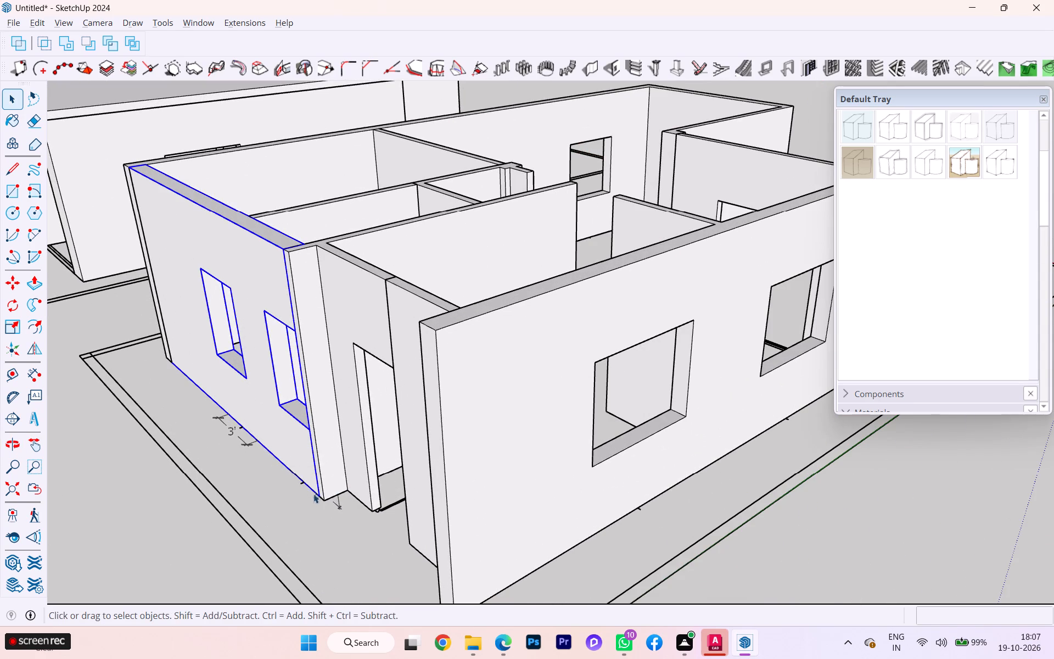
left_click(337, 507)
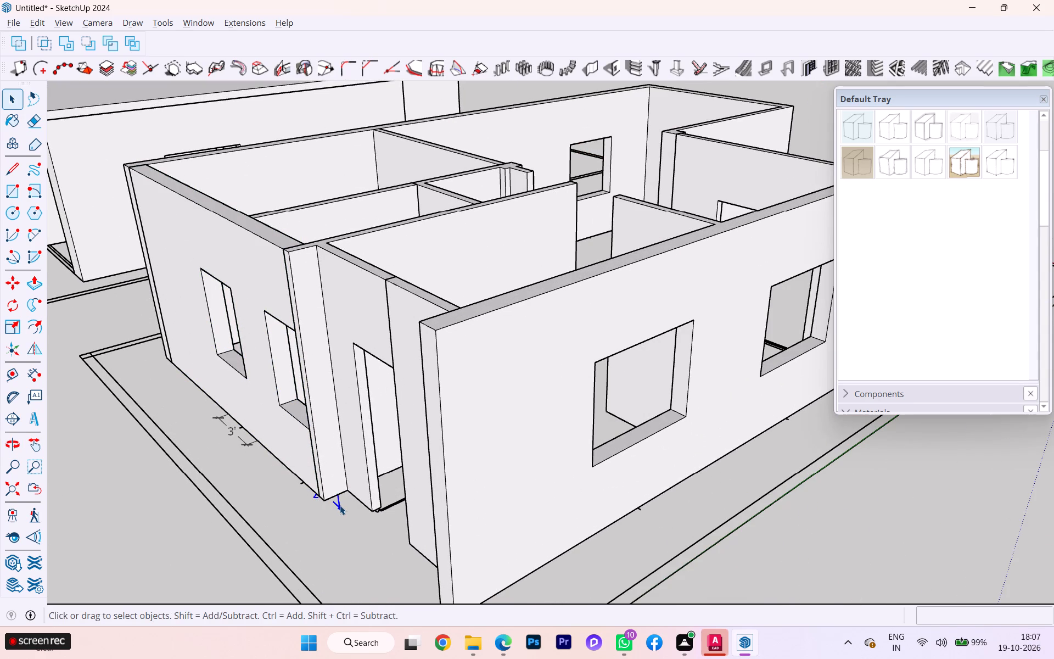
key("Delete")
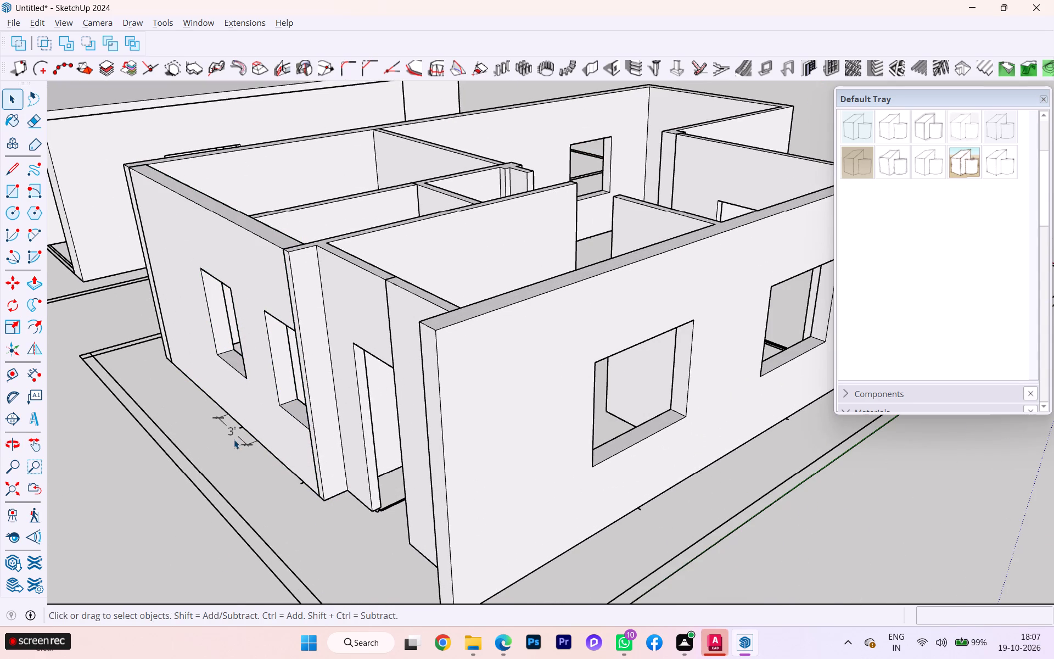
left_click(234, 437)
key("Delete")
Delete the 4' dimension below the single window on the unroofed block's opposite long wall.
scroll(331, 428, "down", 3)
middle_click_drag(294, 448, 626, 432)
scroll(312, 448, "down", 1)
scroll(422, 448, "down", 1)
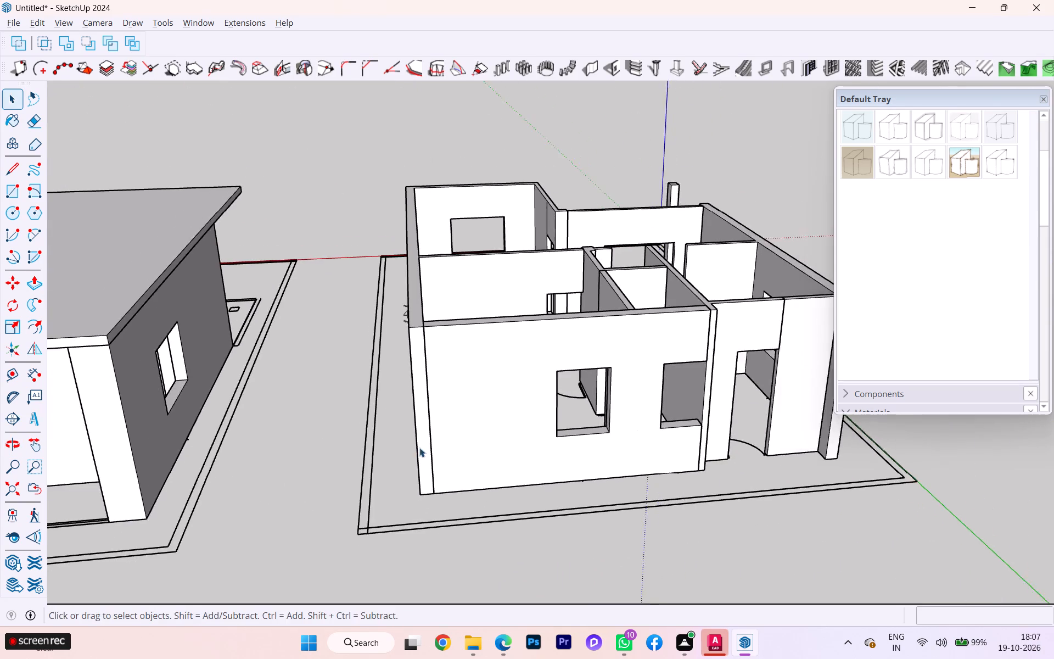
middle_click_drag(419, 448, 677, 447)
middle_click_drag(515, 417, 461, 511)
scroll(488, 459, "down", 1)
scroll(427, 368, "up", 3)
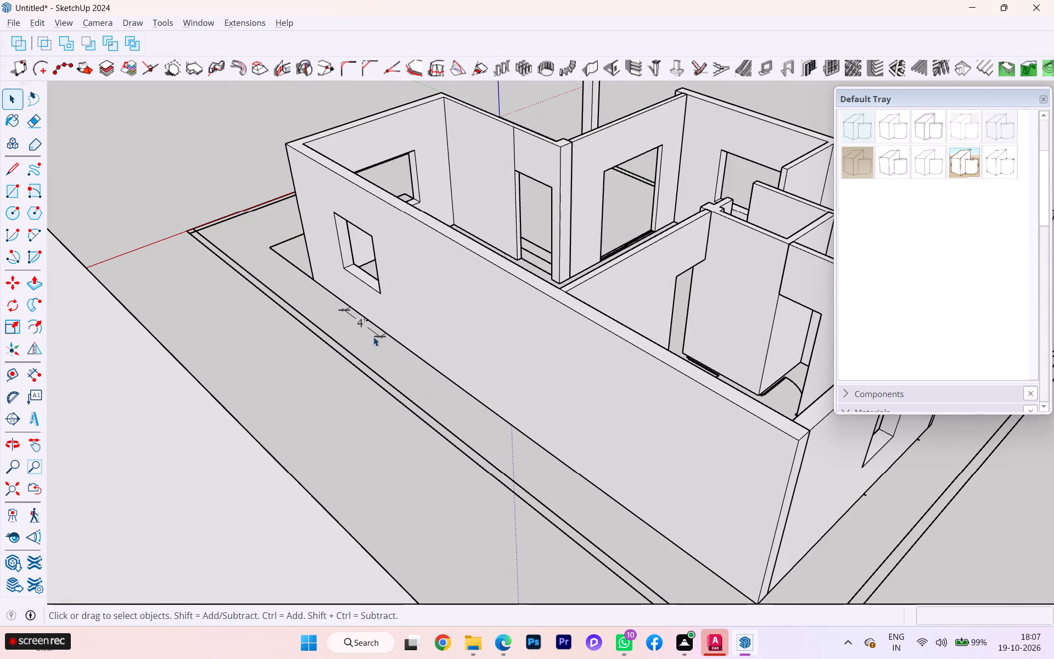
left_click(375, 334)
key("Delete")
Examine the unroofed block from several sides and check which of its front, side and partition walls are already grouped.
scroll(305, 316, "down", 1)
scroll(305, 316, "up", 2)
scroll(305, 316, "down", 1)
scroll(305, 316, "up", 1)
scroll(302, 326, "down", 3)
scroll(299, 331, "up", 1)
scroll(298, 333, "down", 2)
middle_click_drag(279, 334, 543, 384)
scroll(543, 384, "down", 1)
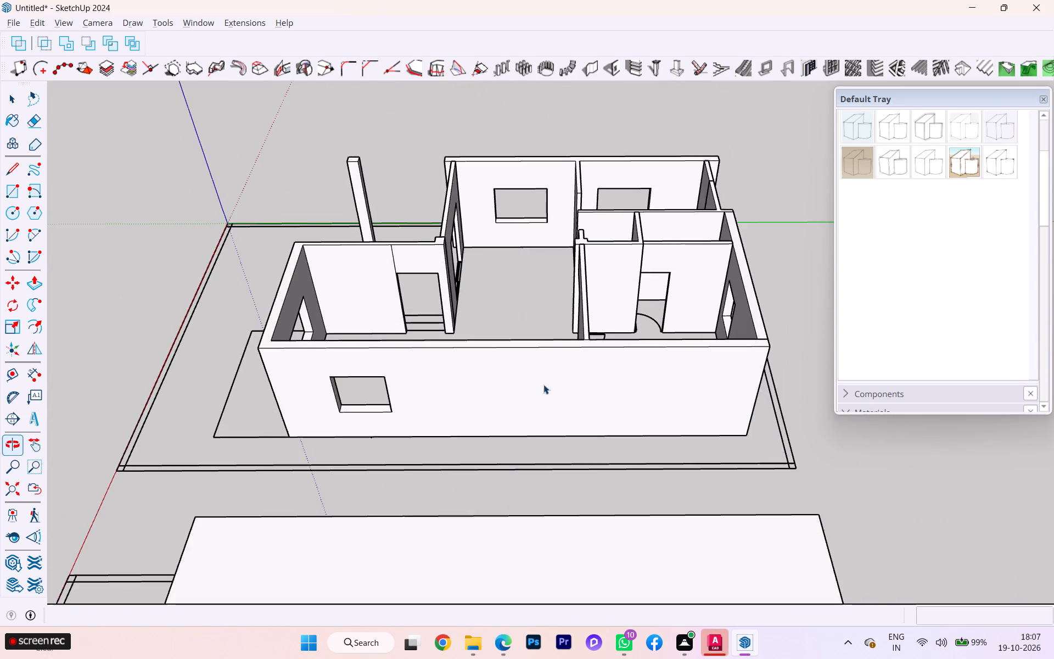
scroll(306, 372, "down", 1)
middle_click_drag(306, 372, 620, 339)
scroll(337, 325, "down", 3)
scroll(337, 325, "up", 1)
scroll(337, 325, "down", 2)
scroll(337, 325, "up", 1)
scroll(337, 325, "down", 2)
scroll(335, 327, "up", 2)
scroll(335, 327, "down", 2)
scroll(335, 335, "up", 1)
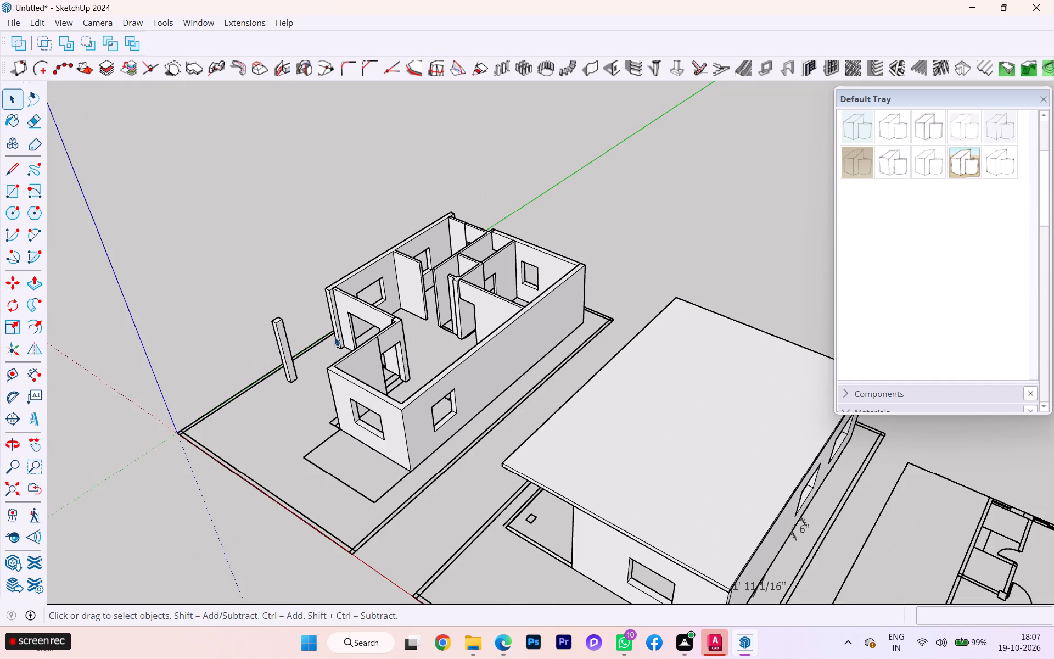
middle_click_drag(439, 348, 553, 342)
left_click(374, 350)
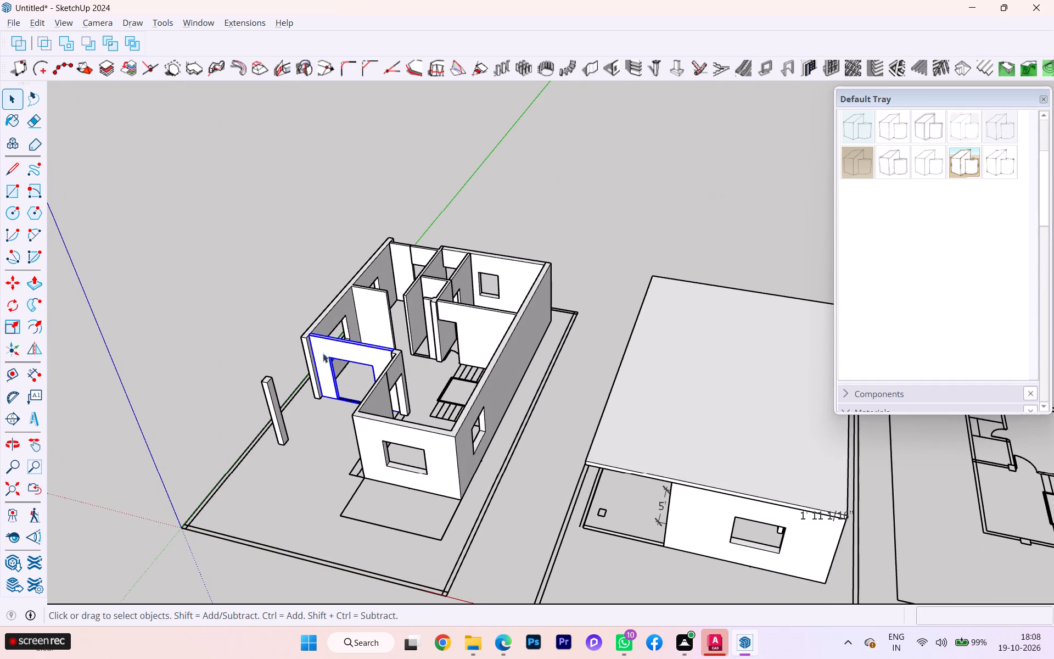
left_click(322, 343)
left_click(295, 339)
left_click(307, 338)
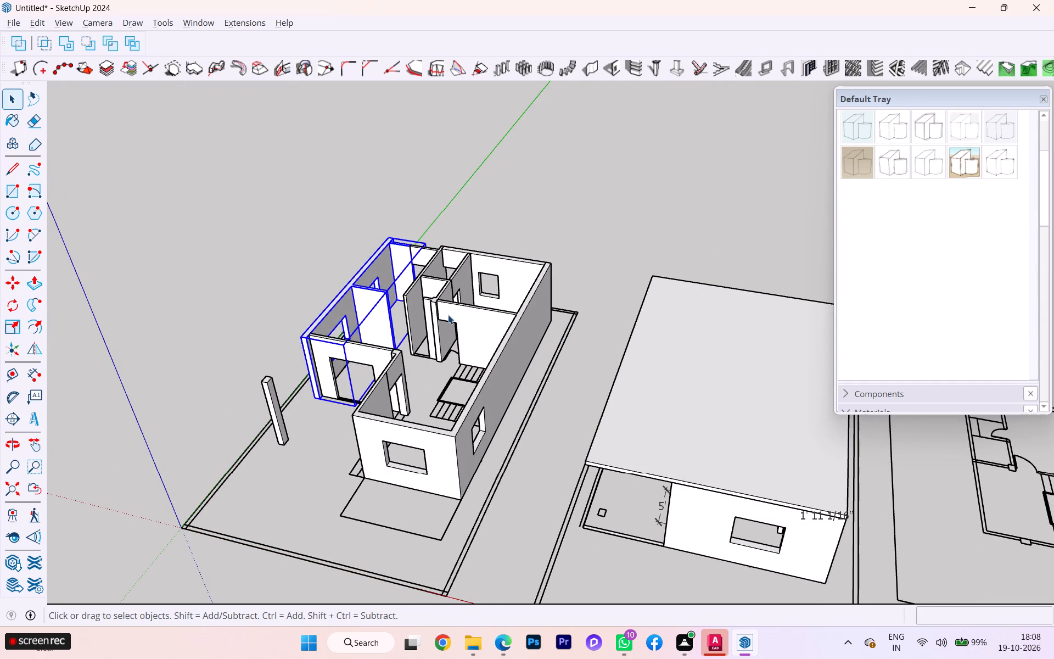
left_click(448, 315)
Group the unroofed block's connected loose geometry, including the long side wall, windowed end wall, stairs and front slab outline.
triple_click(500, 323)
left_click(500, 323)
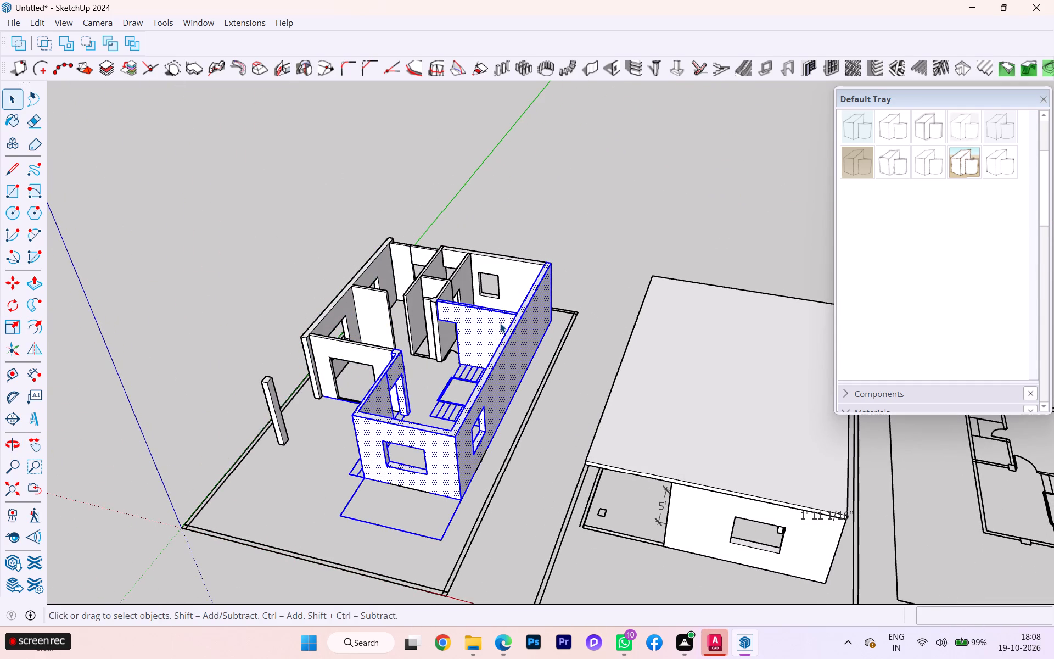
right_click(524, 339)
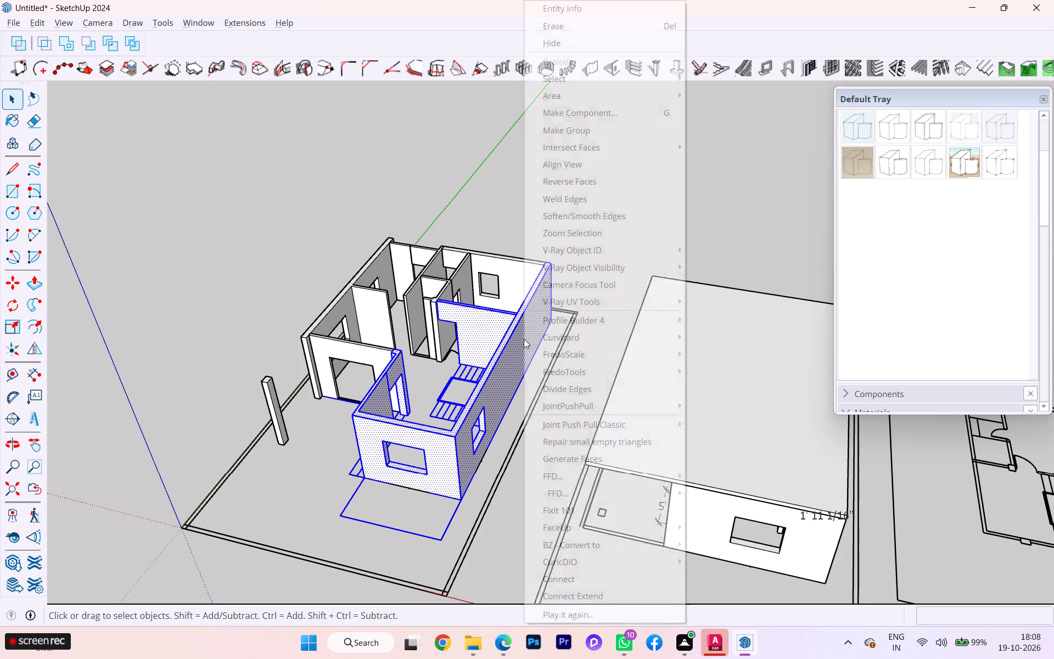
left_click(583, 136)
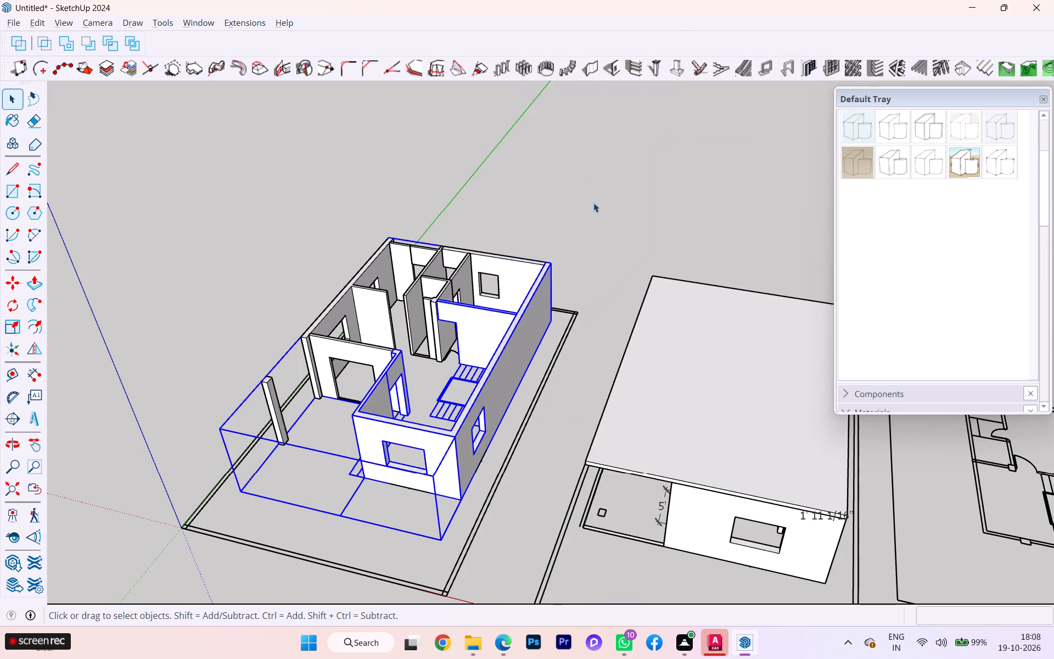
left_click(580, 231)
Check the grouping of the unroofed block's walls by selecting the long wall, side rooms and inner partitions one by one.
left_click(512, 347)
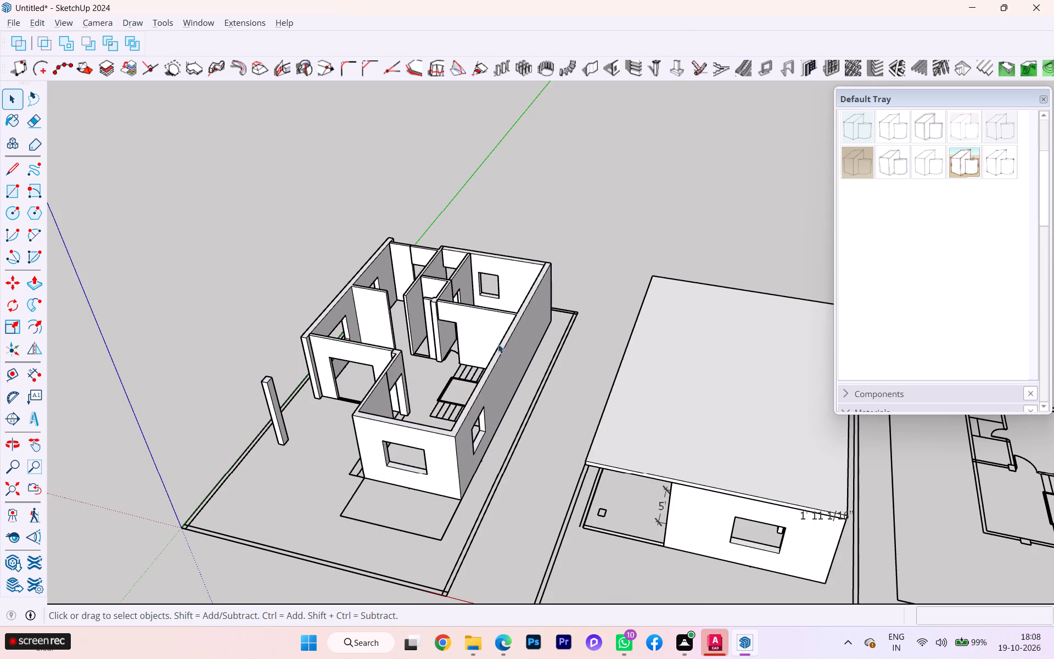
left_click(357, 349)
left_click(367, 312)
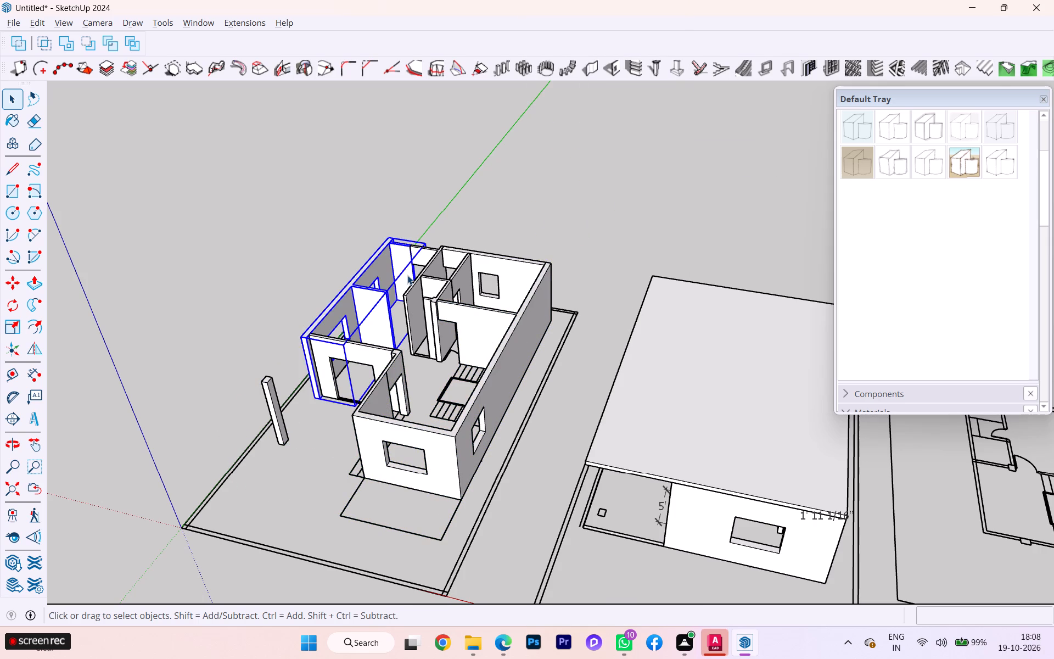
left_click(425, 253)
left_click(439, 285)
left_click(458, 267)
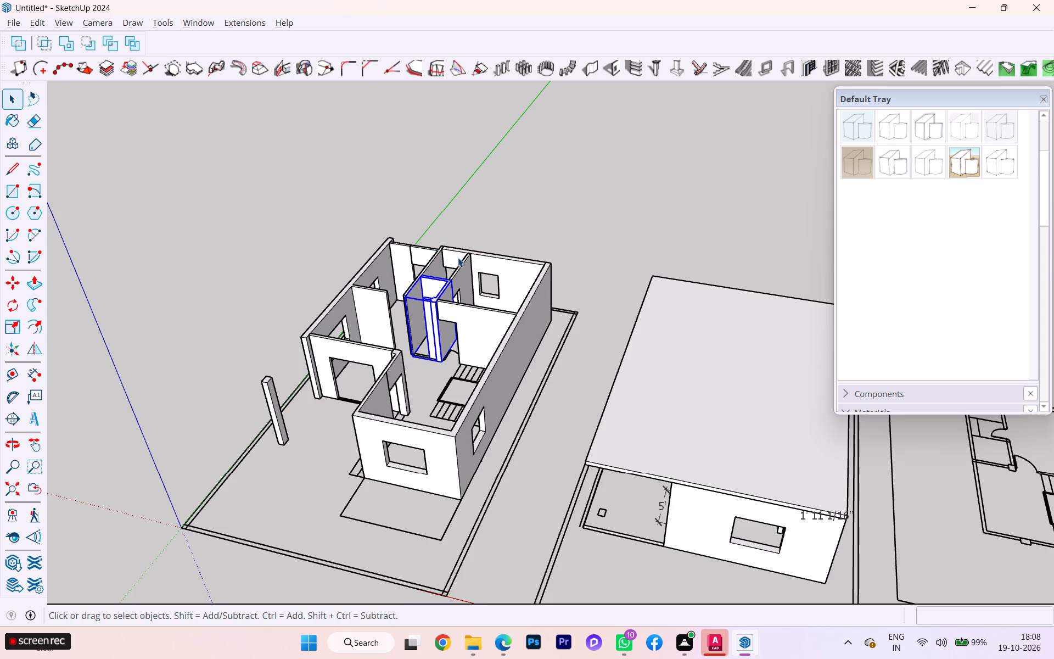
left_click(459, 253)
left_click(553, 247)
Examine the front of the roofed block and its open porch alongside the unroofed block.
scroll(383, 289, "down", 3)
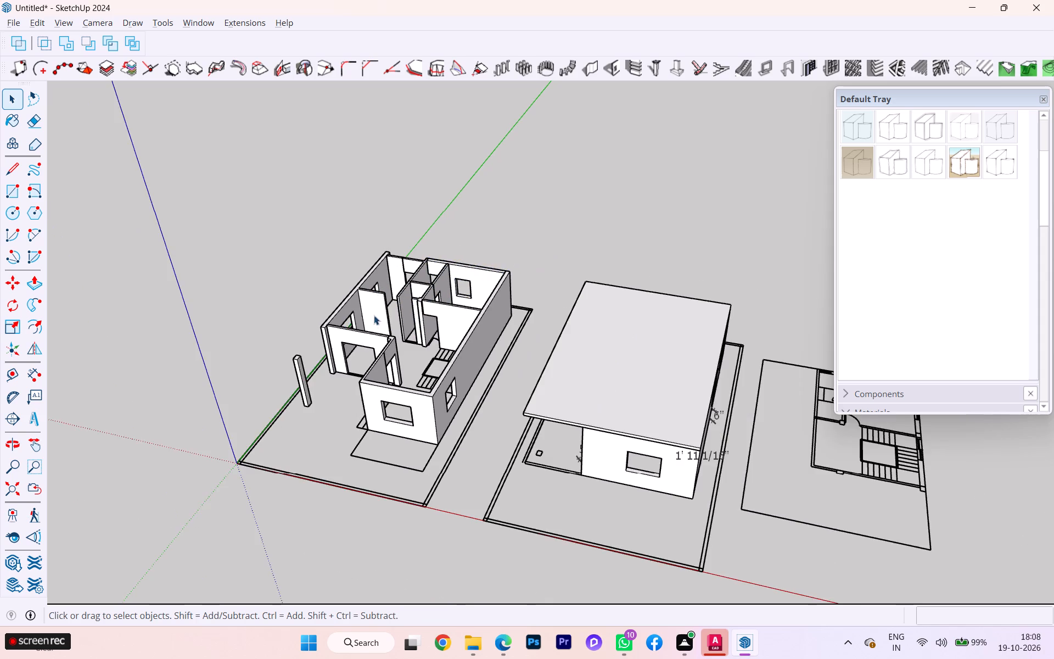
middle_click_drag(367, 326, 483, 359)
scroll(355, 317, "down", 2)
middle_click_drag(346, 320, 436, 317)
scroll(436, 317, "up", 2)
middle_click_drag(642, 415, 637, 349)
scroll(637, 379, "up", 1)
scroll(637, 379, "down", 1)
scroll(637, 379, "up", 5)
scroll(640, 371, "down", 2)
scroll(640, 371, "up", 2)
scroll(633, 363, "down", 1)
middle_click_drag(633, 363, 628, 321)
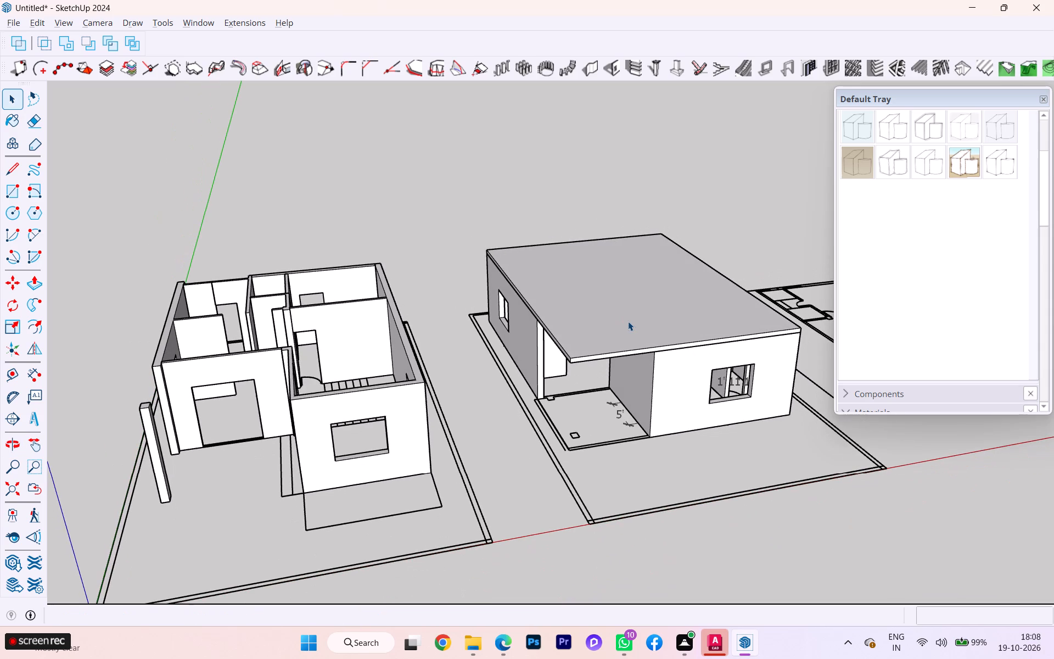
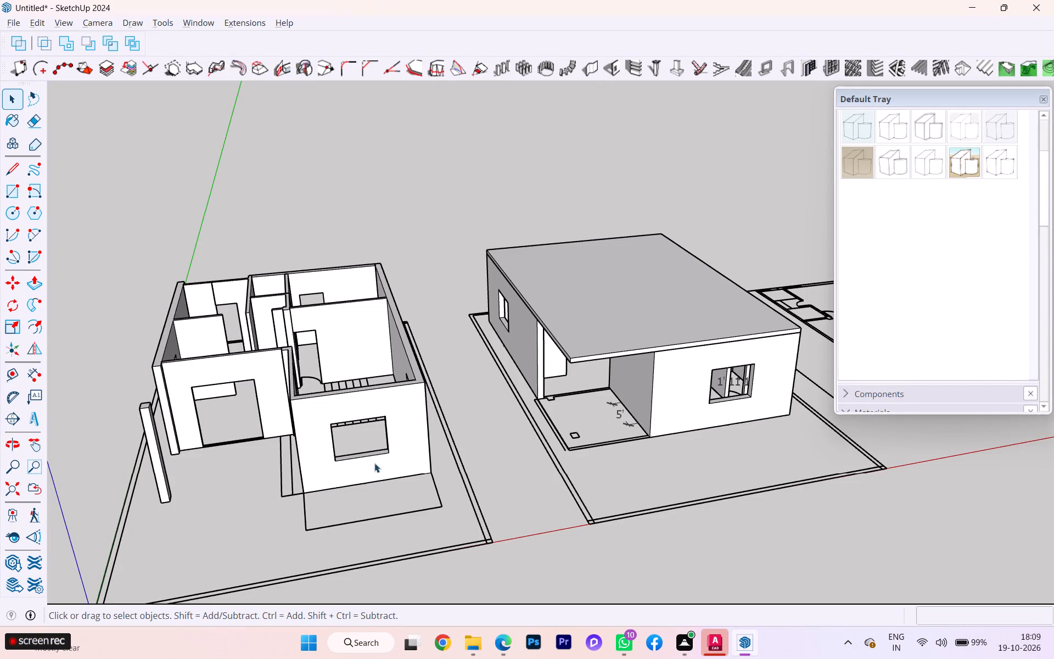
Look over the open-walled house and the roofed house beside it from the front.
scroll(218, 384, "up", 1)
scroll(218, 384, "down", 2)
scroll(218, 384, "up", 1)
scroll(264, 412, "up", 4)
scroll(540, 442, "down", 1)
middle_click_drag(541, 442, 485, 466)
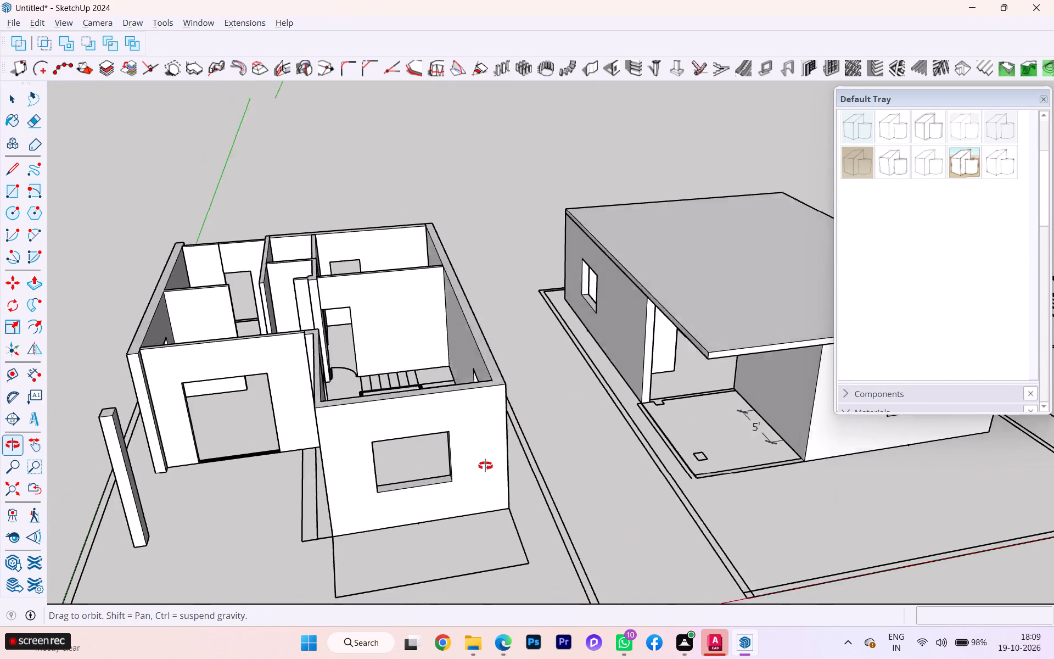
middle_click_drag(485, 466, 466, 469)
scroll(702, 292, "down", 2)
scroll(702, 292, "up", 2)
scroll(705, 289, "down", 1)
scroll(888, 220, "up", 3)
scroll(913, 198, "down", 1)
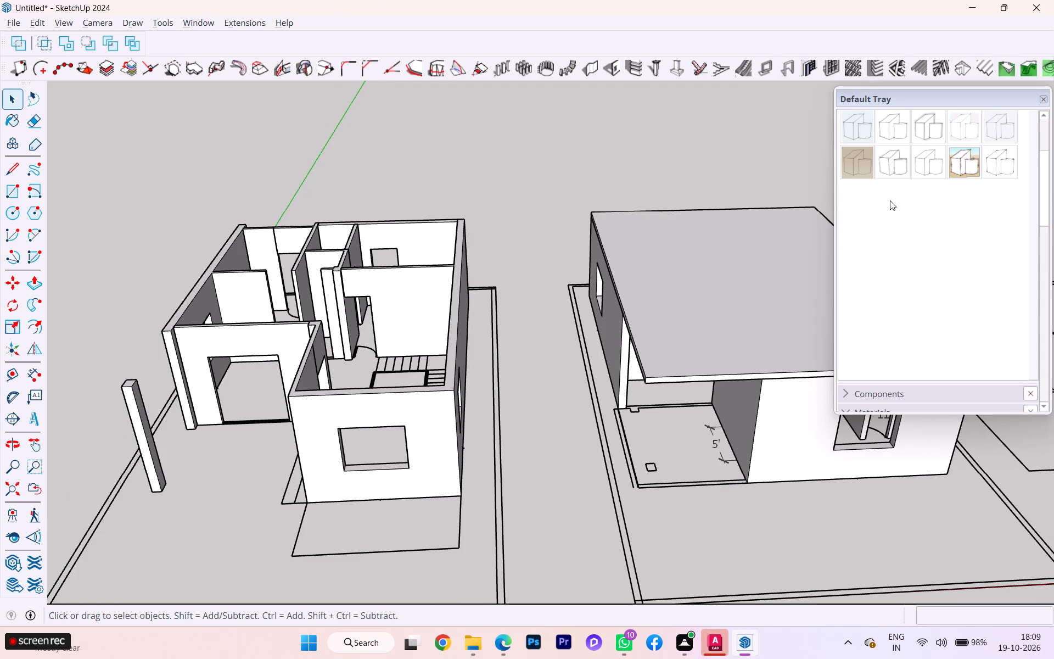
scroll(890, 198, "up", 2)
scroll(889, 193, "down", 2)
scroll(888, 189, "up", 4)
scroll(874, 137, "down", 1)
scroll(874, 137, "up", 2)
scroll(875, 136, "down", 2)
scroll(875, 136, "up", 1)
Collapse the Styles section of the Default Tray.
left_click(872, 98)
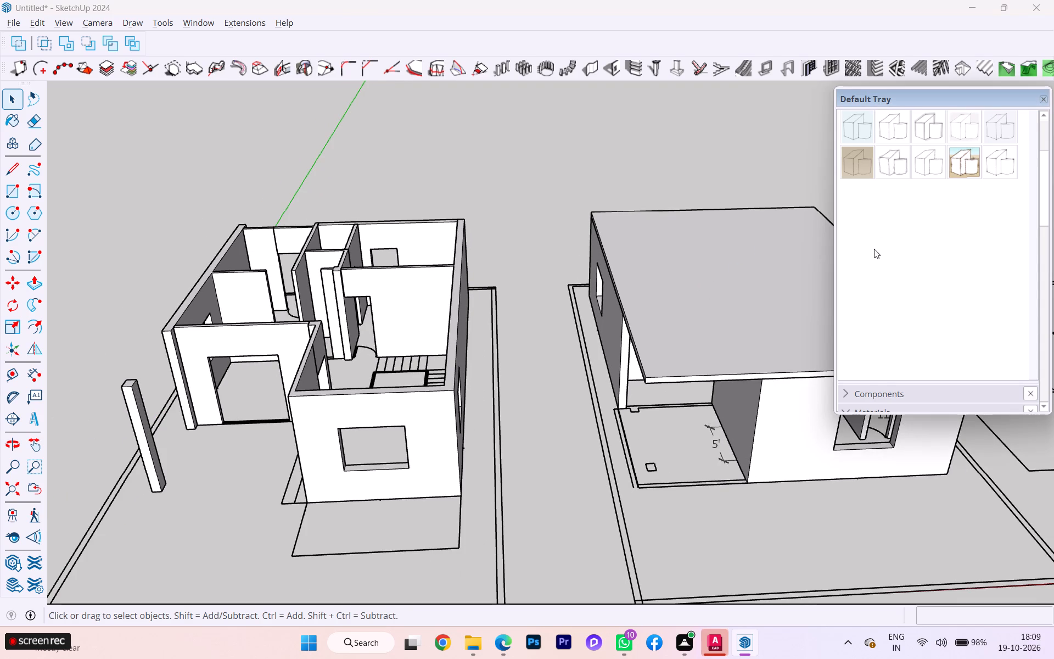
scroll(883, 127, "up", 1)
scroll(884, 128, "down", 1)
scroll(887, 129, "up", 1)
scroll(893, 139, "down", 1)
scroll(893, 141, "up", 1)
left_click_drag(1044, 234, 1044, 206)
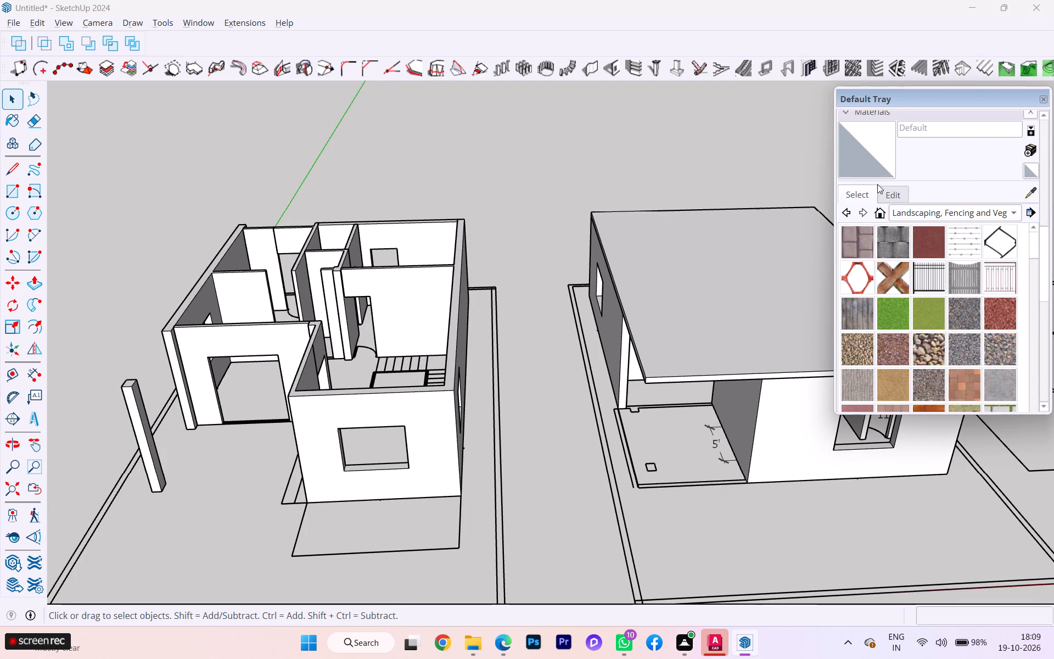
scroll(876, 182, "up", 4)
scroll(866, 159, "down", 1)
scroll(866, 159, "up", 9)
scroll(861, 175, "down", 8)
scroll(861, 175, "up", 2)
scroll(861, 175, "down", 1)
scroll(861, 175, "up", 6)
scroll(859, 171, "down", 3)
scroll(859, 171, "up", 2)
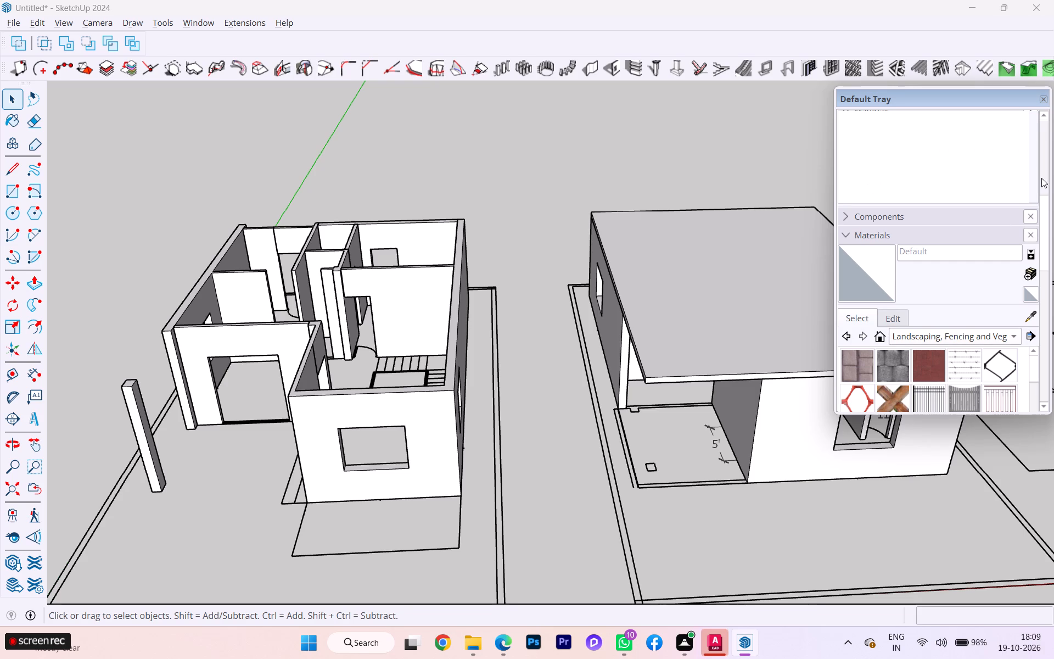
left_click(1048, 171)
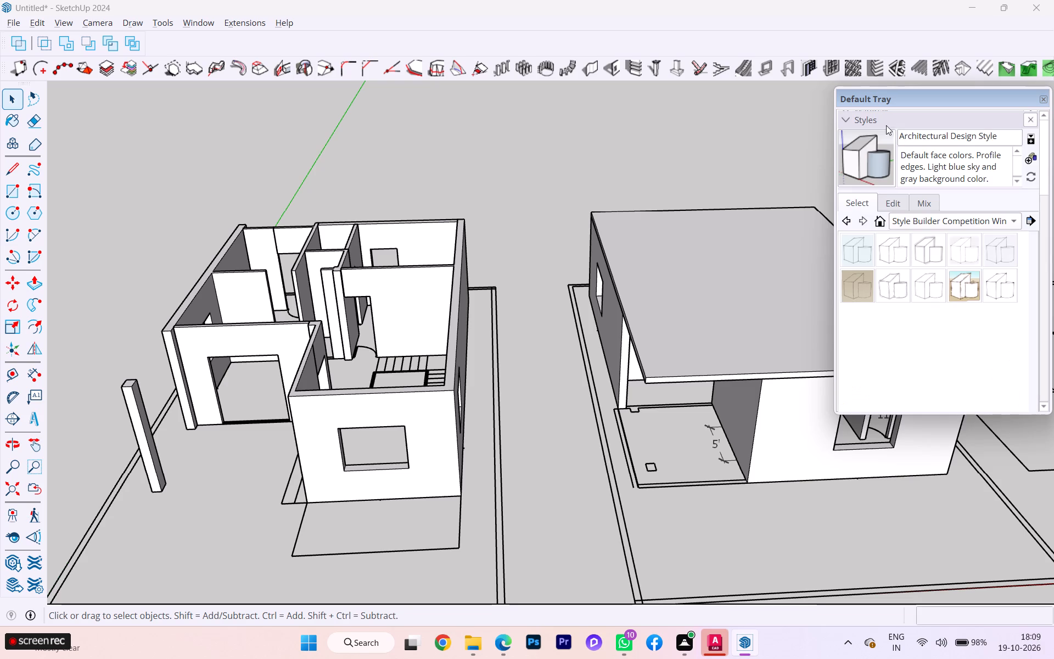
left_click(843, 122)
Browse the material swatches in the landscaping and fencing collection.
scroll(846, 149, "down", 2)
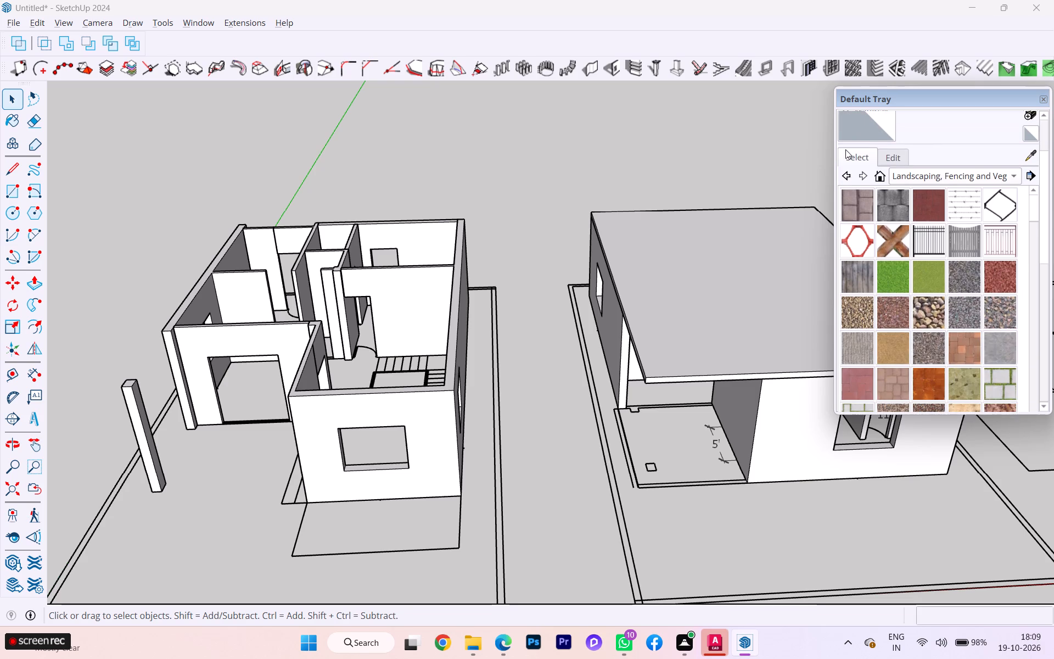
scroll(845, 149, "up", 3)
scroll(845, 149, "down", 1)
scroll(845, 149, "up", 4)
scroll(845, 158, "down", 4)
scroll(846, 178, "up", 2)
scroll(846, 180, "down", 3)
scroll(857, 216, "up", 1)
scroll(858, 217, "down", 2)
scroll(859, 220, "up", 1)
scroll(859, 220, "down", 2)
scroll(860, 225, "up", 3)
scroll(860, 225, "down", 6)
scroll(874, 263, "up", 1)
scroll(874, 263, "down", 2)
scroll(874, 264, "up", 3)
scroll(874, 264, "down", 3)
scroll(874, 264, "up", 1)
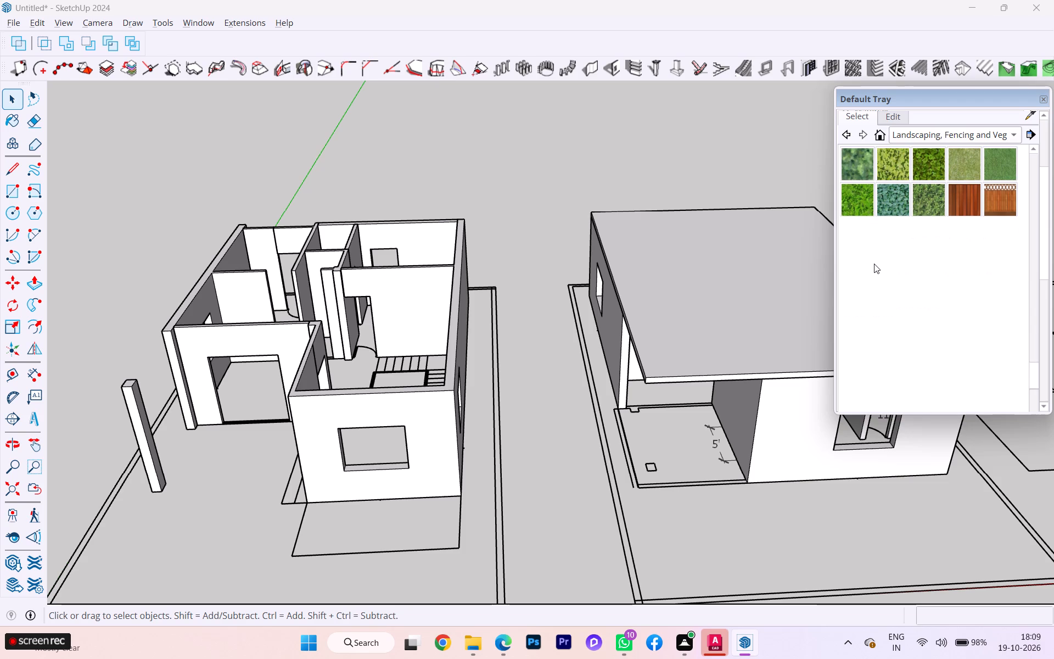
scroll(874, 264, "down", 8)
scroll(874, 265, "up", 2)
scroll(874, 265, "down", 7)
scroll(874, 265, "up", 2)
scroll(874, 265, "down", 1)
scroll(874, 260, "up", 3)
scroll(874, 247, "down", 2)
scroll(874, 247, "up", 4)
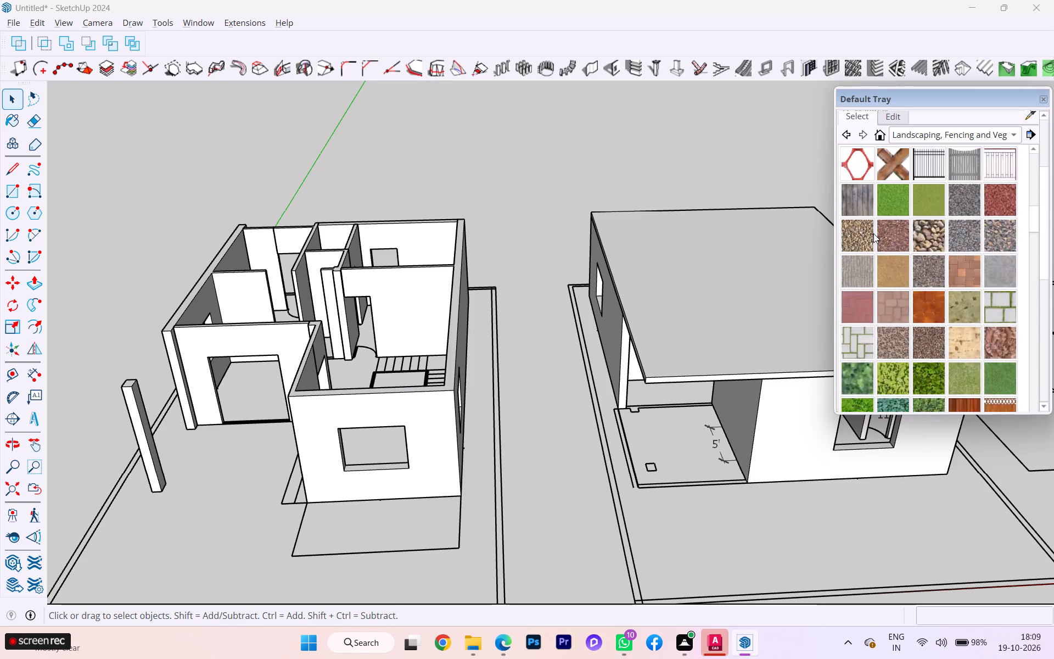
scroll(873, 233, "up", 14)
scroll(868, 210, "down", 1)
scroll(868, 205, "up", 2)
scroll(866, 135, "down", 2)
scroll(866, 133, "up", 6)
scroll(866, 127, "down", 2)
scroll(866, 127, "up", 4)
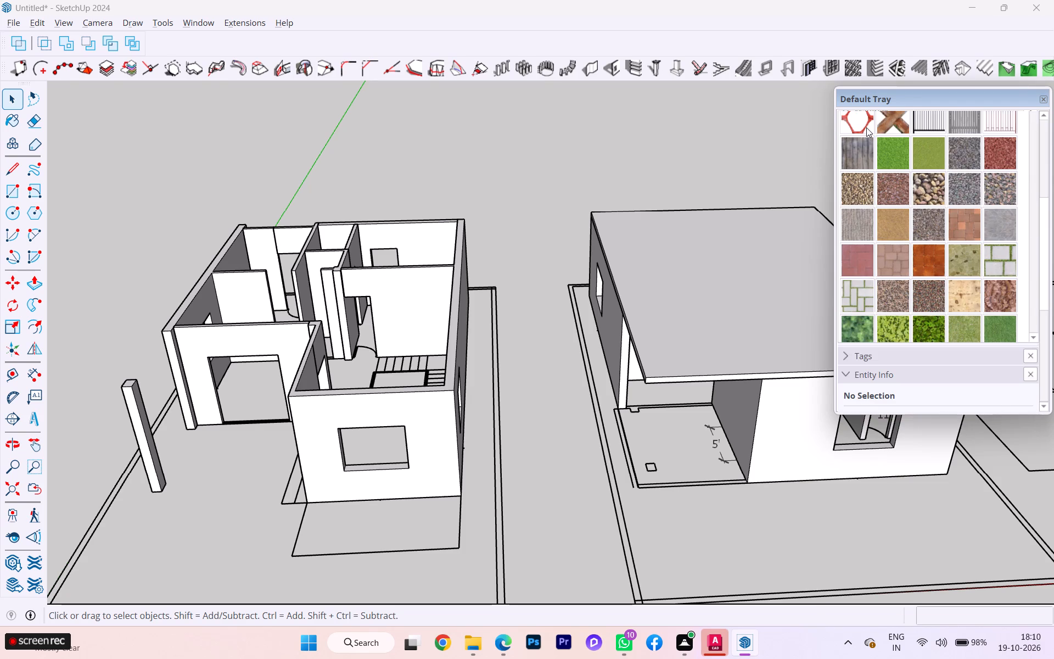
scroll(866, 127, "up", 3)
Select the roof slab group on top of the roofed house as a whole.
left_click(703, 291)
double_click(702, 325)
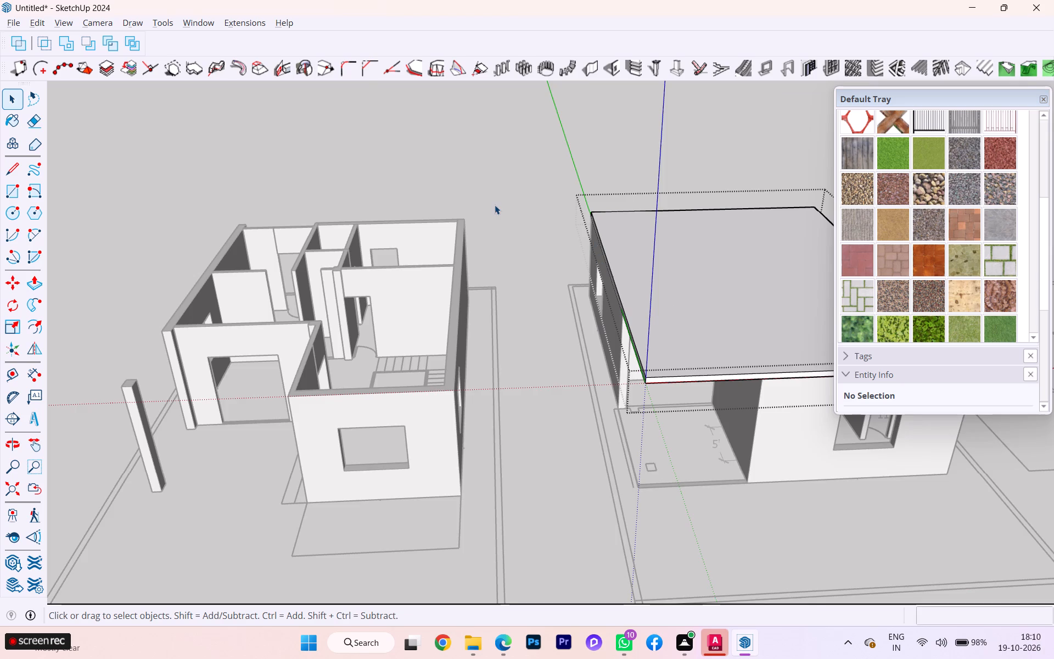
left_click(495, 205)
left_click(709, 258)
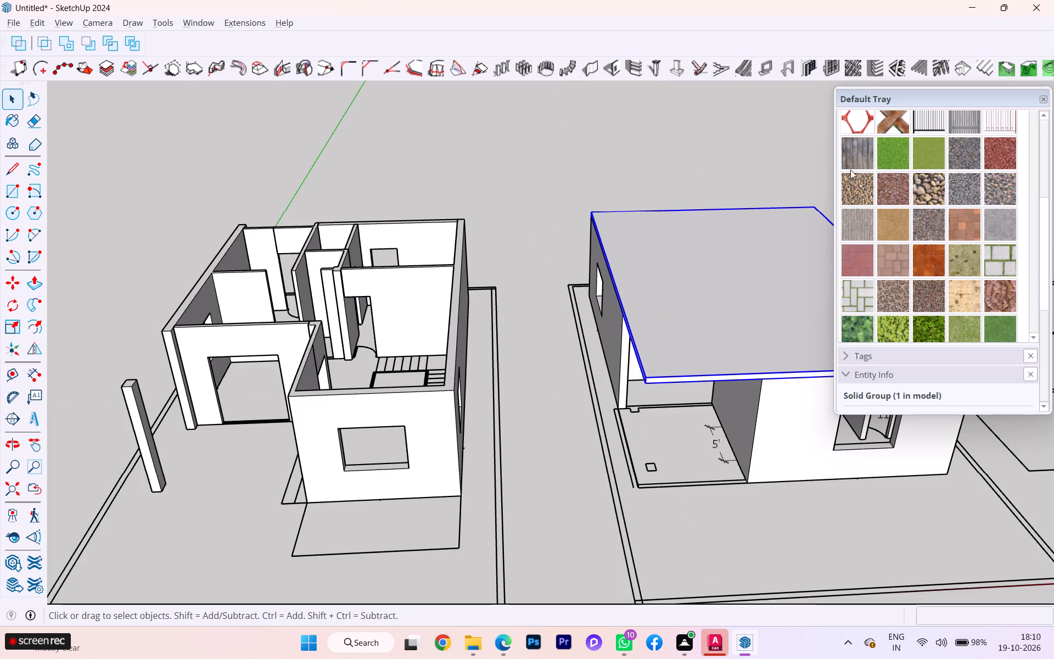
Collapse the Entity Info section of the Default Tray.
scroll(881, 167, "up", 10)
left_click(854, 372)
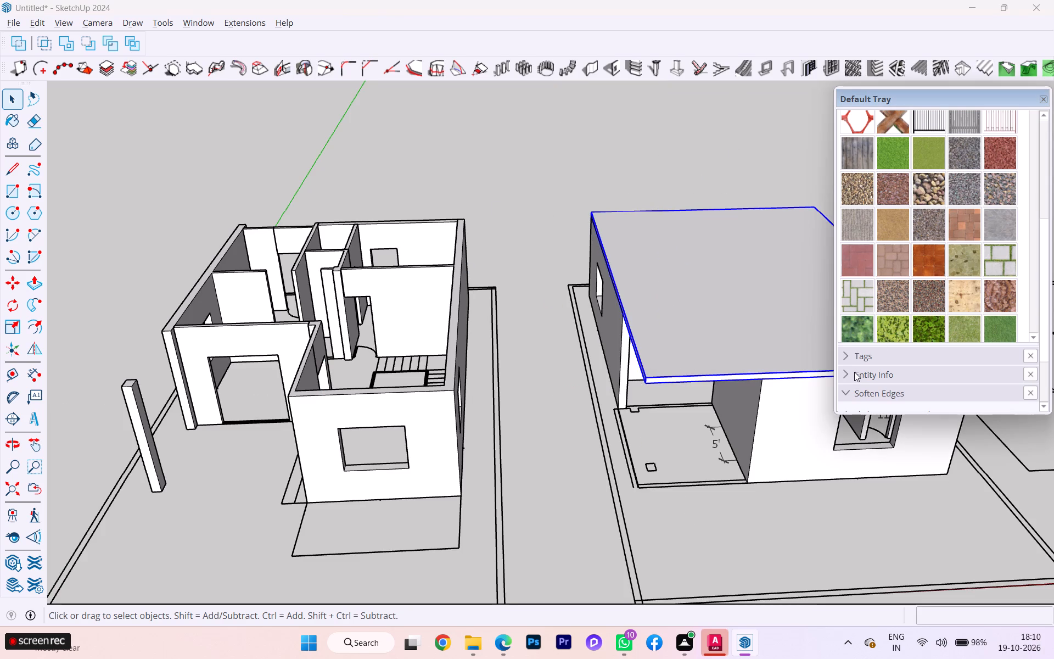
scroll(888, 176, "up", 8)
scroll(878, 136, "down", 1)
scroll(878, 136, "up", 2)
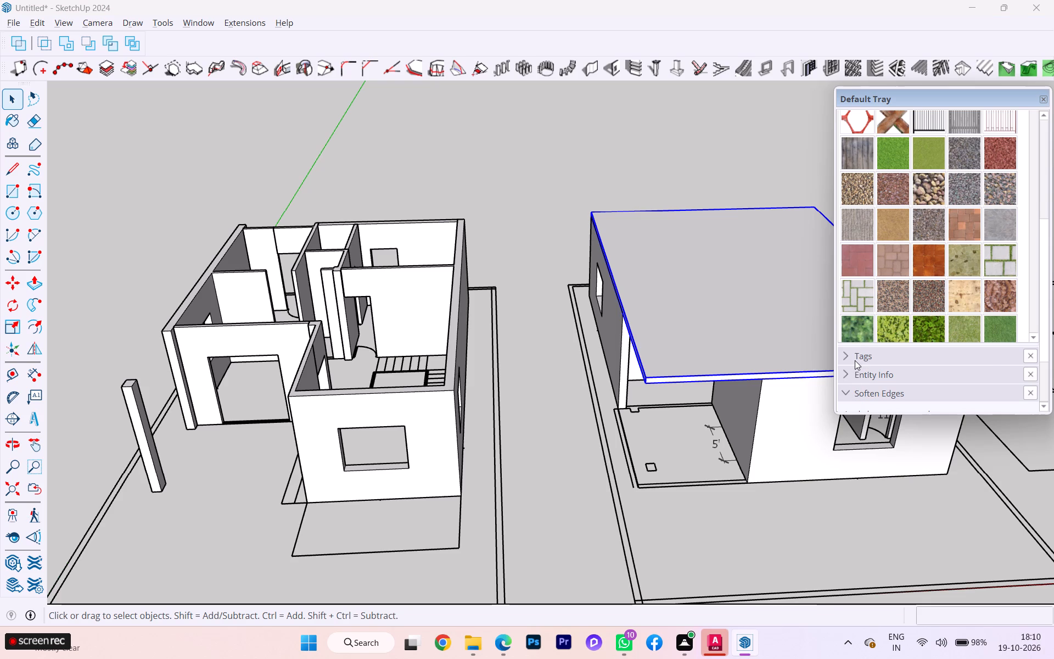
Expand the Tags section and make room for its list by lengthening the tray and collapsing Materials.
left_click(855, 360)
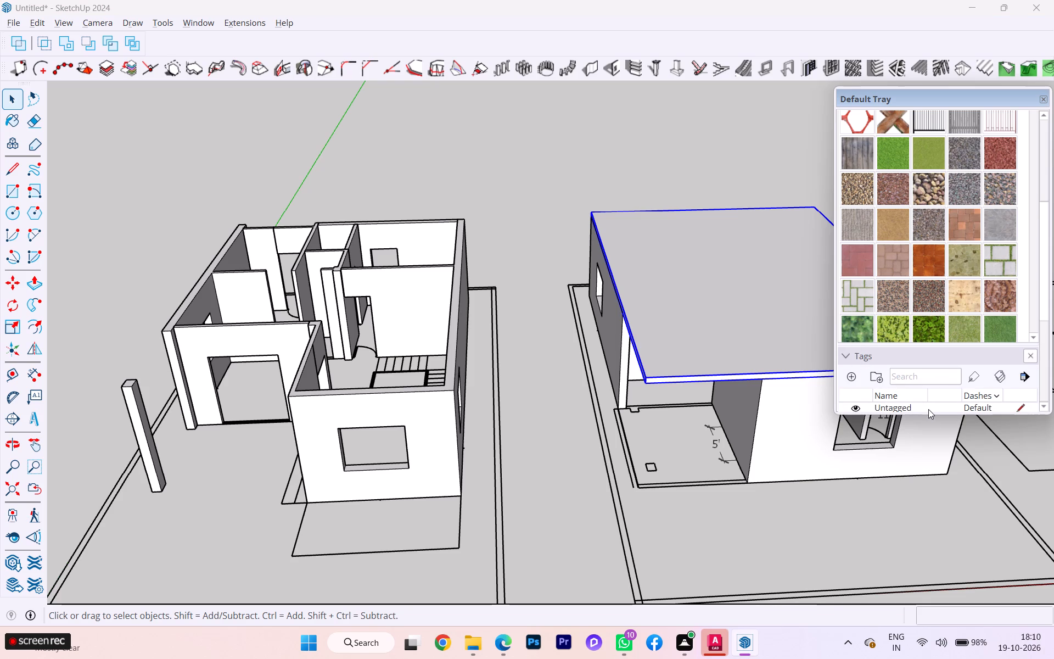
left_click_drag(928, 412, 925, 502)
scroll(882, 133, "up", 2)
scroll(882, 133, "down", 1)
scroll(882, 133, "up", 2)
scroll(882, 133, "down", 1)
scroll(882, 133, "up", 2)
scroll(882, 133, "down", 4)
scroll(882, 133, "up", 1)
scroll(882, 133, "down", 1)
scroll(882, 133, "up", 2)
left_click_drag(1047, 219, 1043, 202)
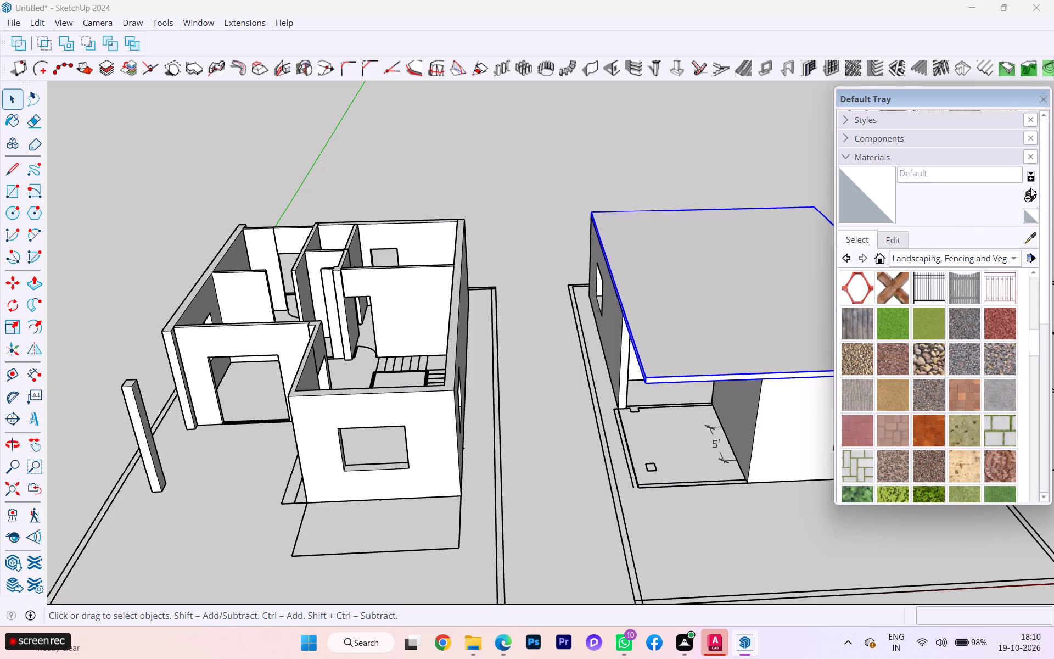
left_click(848, 158)
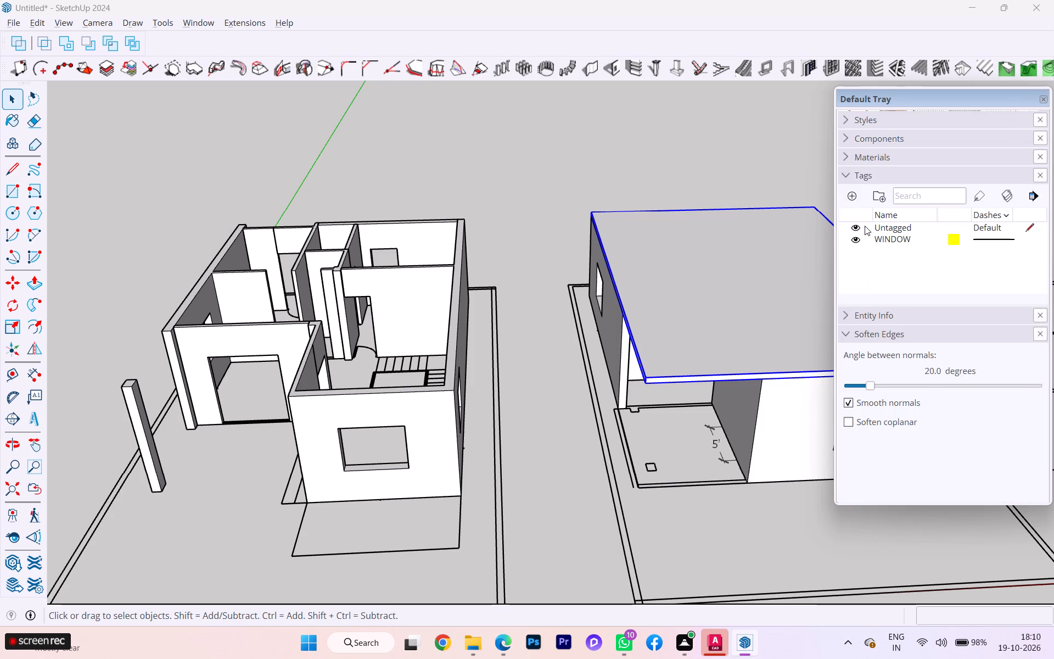
Add two new tags to the tag list and name the first one slab.
left_click(856, 194)
left_click(856, 194)
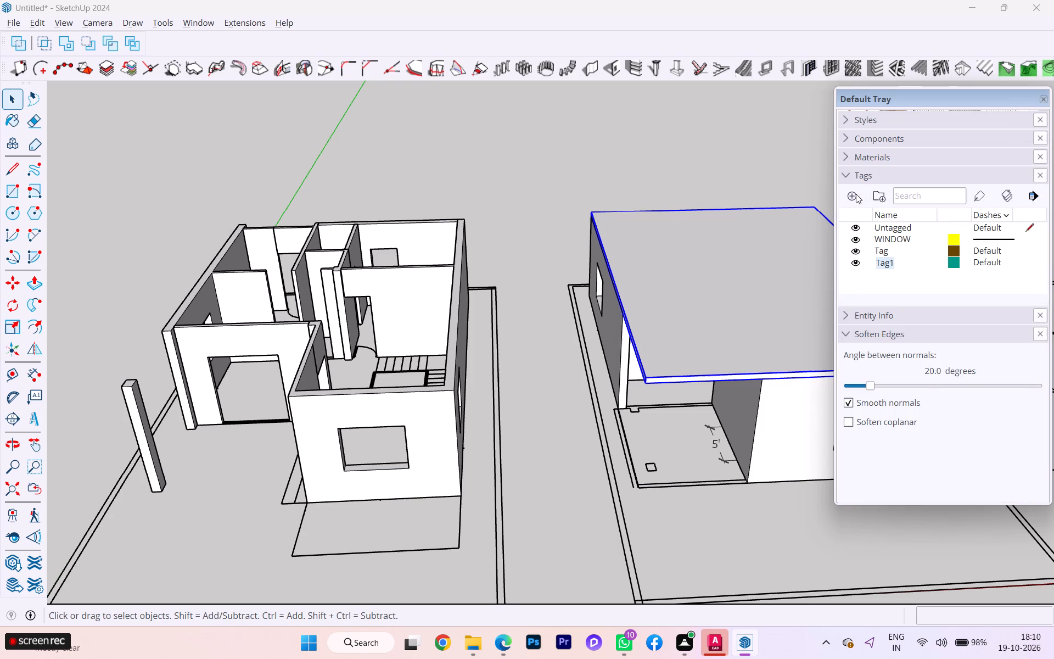
left_click(890, 250)
double_click(890, 250)
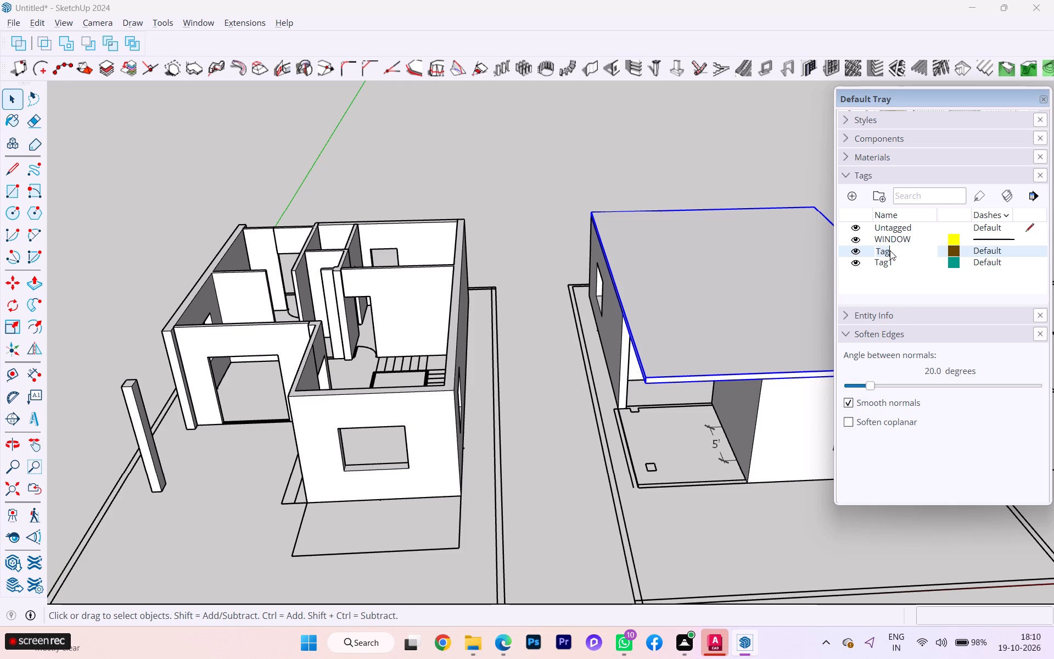
key("BackSpace")
key("BackSpace")
key("BackSpace")
type("slab")
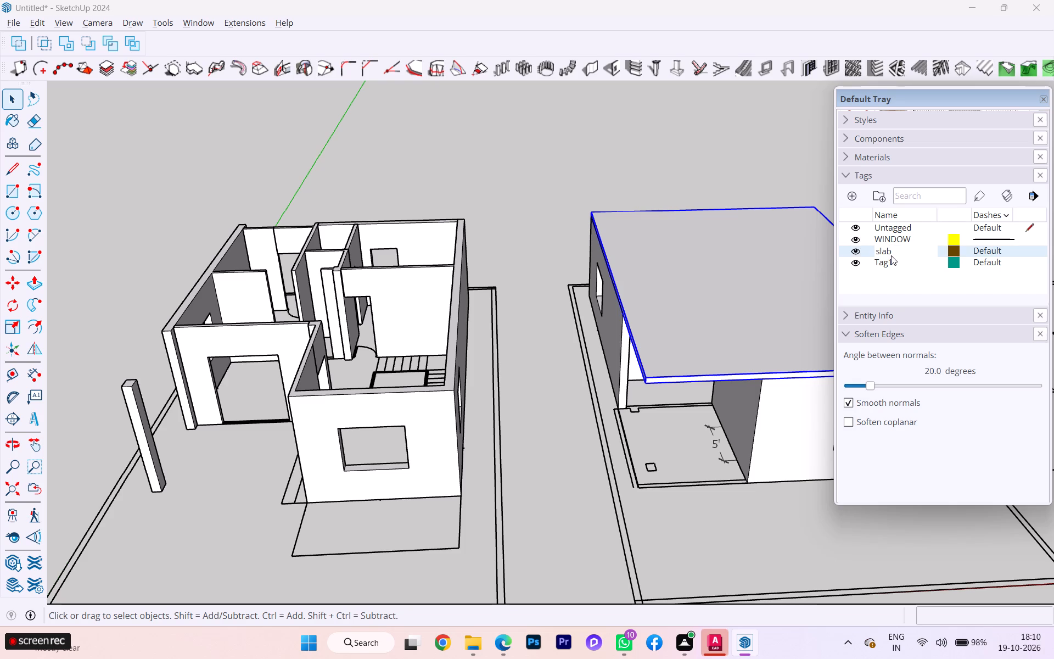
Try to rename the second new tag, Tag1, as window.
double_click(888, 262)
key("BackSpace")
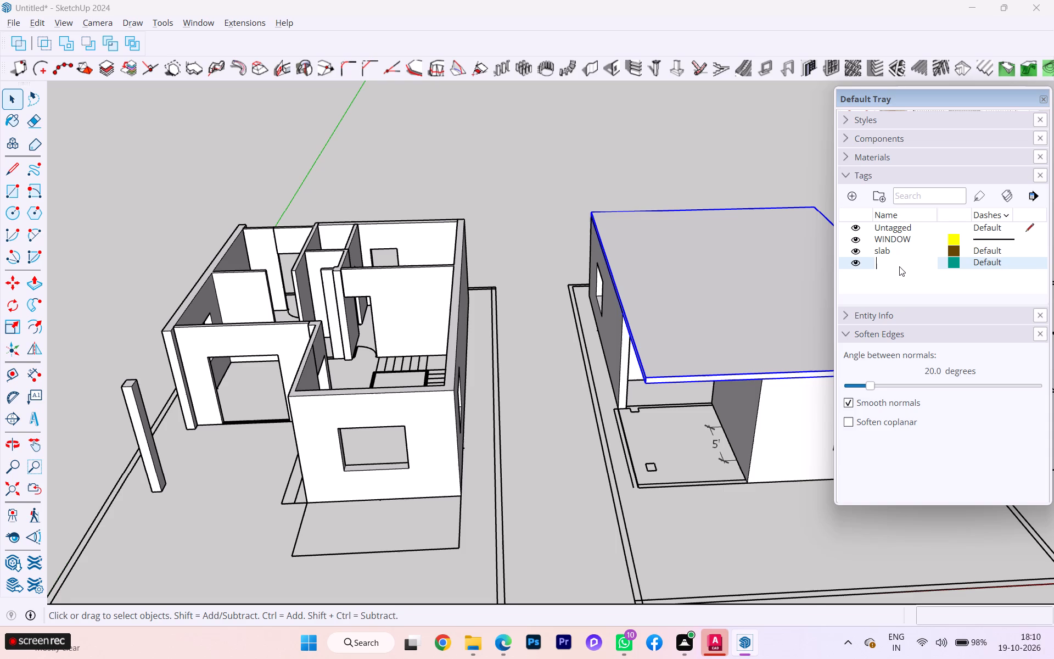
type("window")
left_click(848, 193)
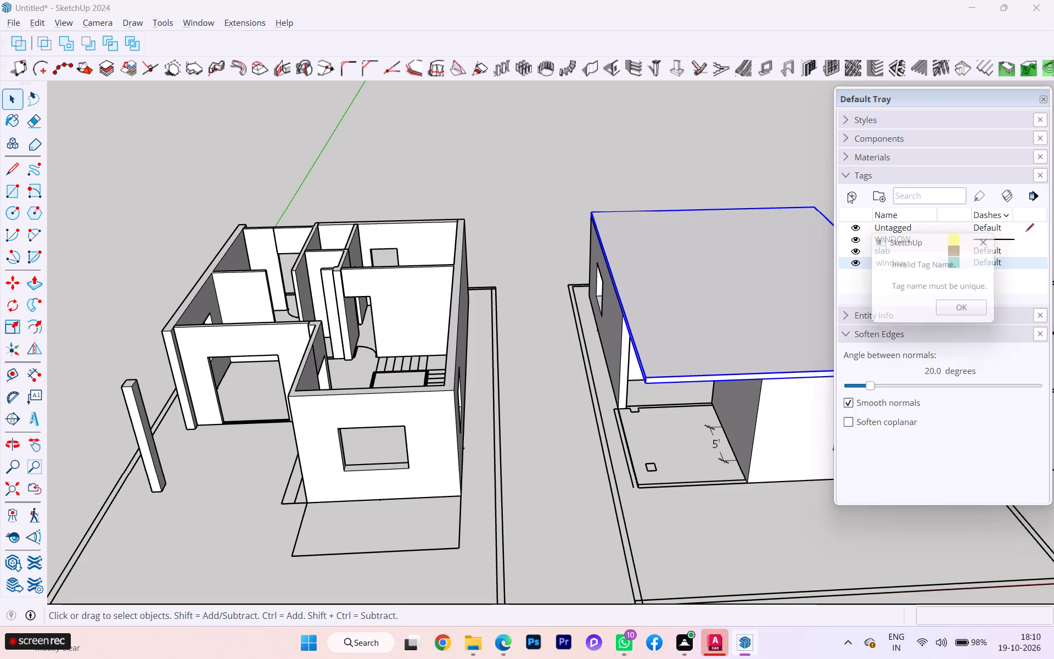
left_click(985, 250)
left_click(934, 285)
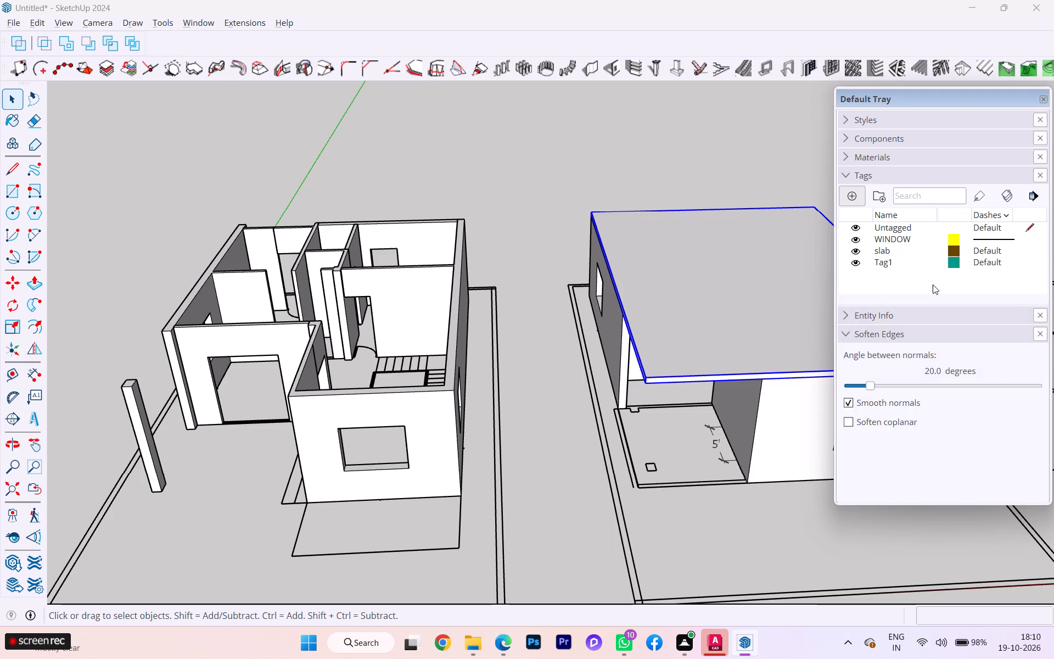
Rename the second new tag, Tag1, as windows.
double_click(893, 264)
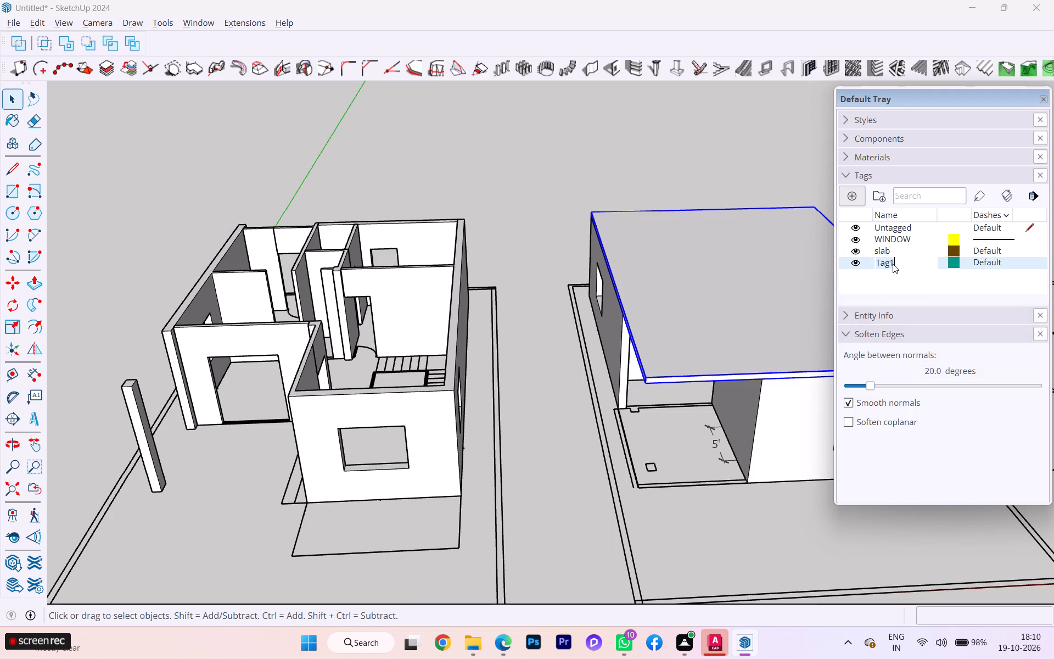
key("BackSpace")
key("BackSpace")
type("wim")
key("BackSpace")
type("ndoe")
key("BackSpace")
type("ws")
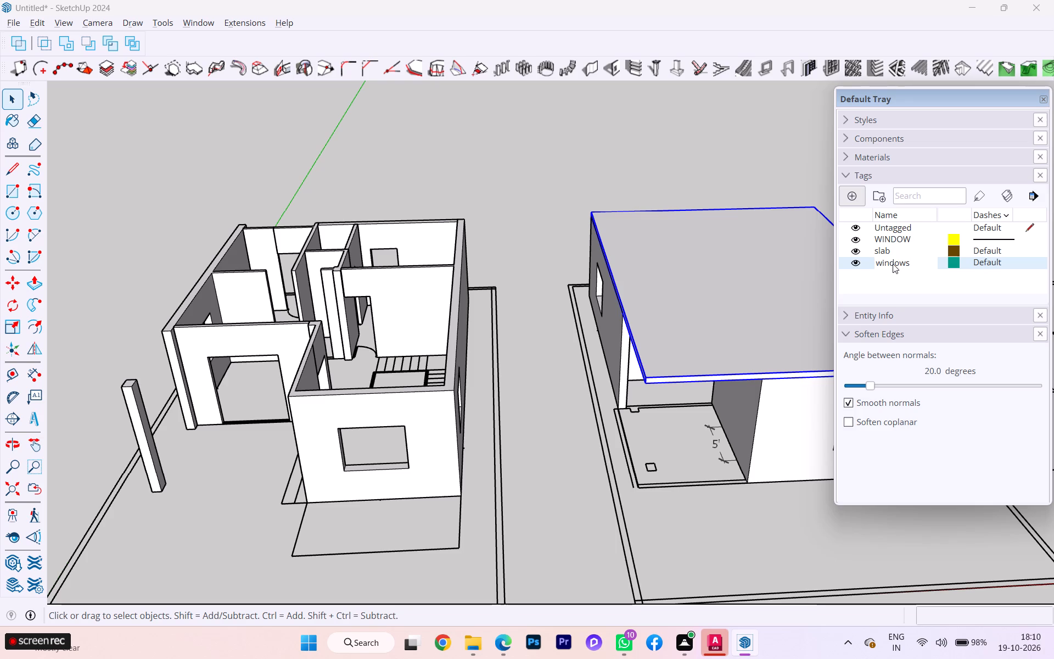
left_click(885, 273)
Add a new tag to the tag list and name it stairs.
left_click(855, 194)
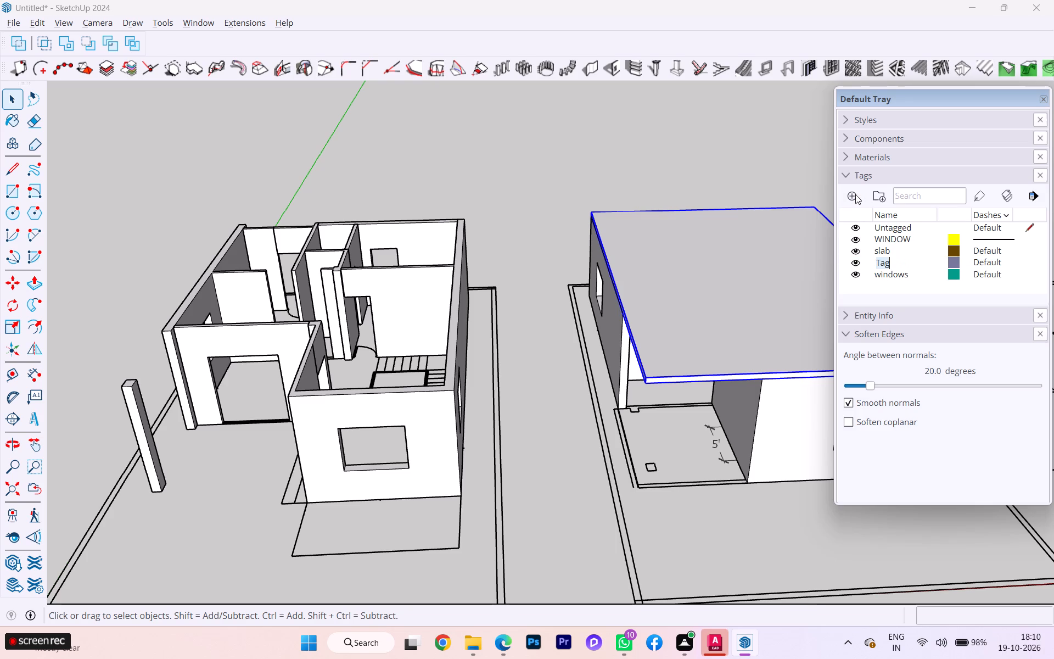
key("BackSpace")
key("BackSpace")
type("stairs")
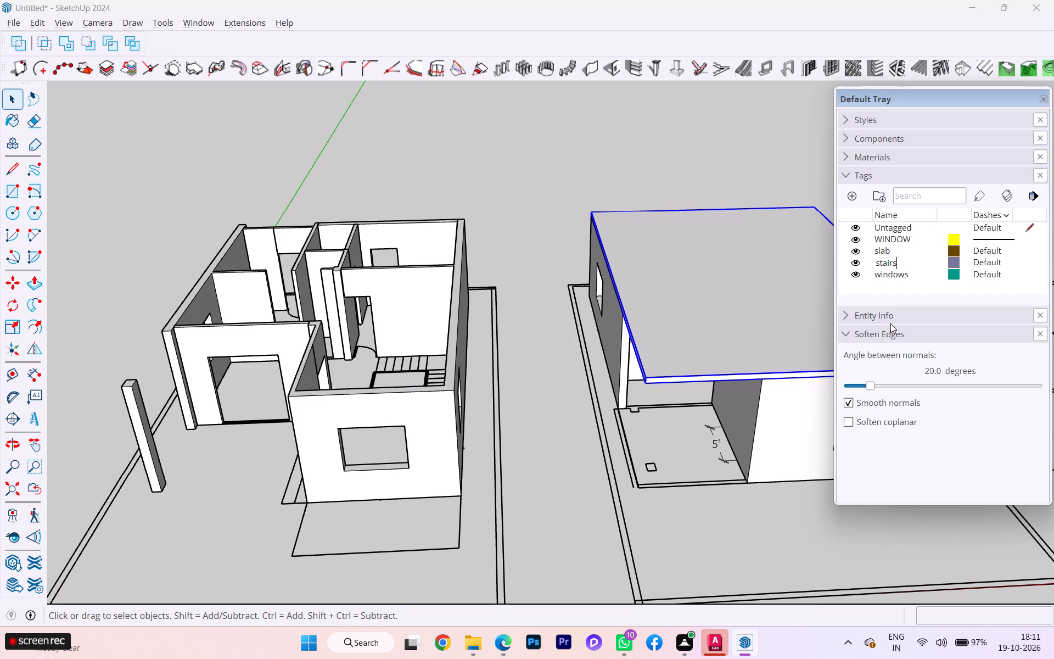
left_click(871, 282)
Assign the slab tag to the flat roof slab group on the second house.
left_click(757, 164)
scroll(575, 281, "up", 1)
scroll(575, 281, "down", 2)
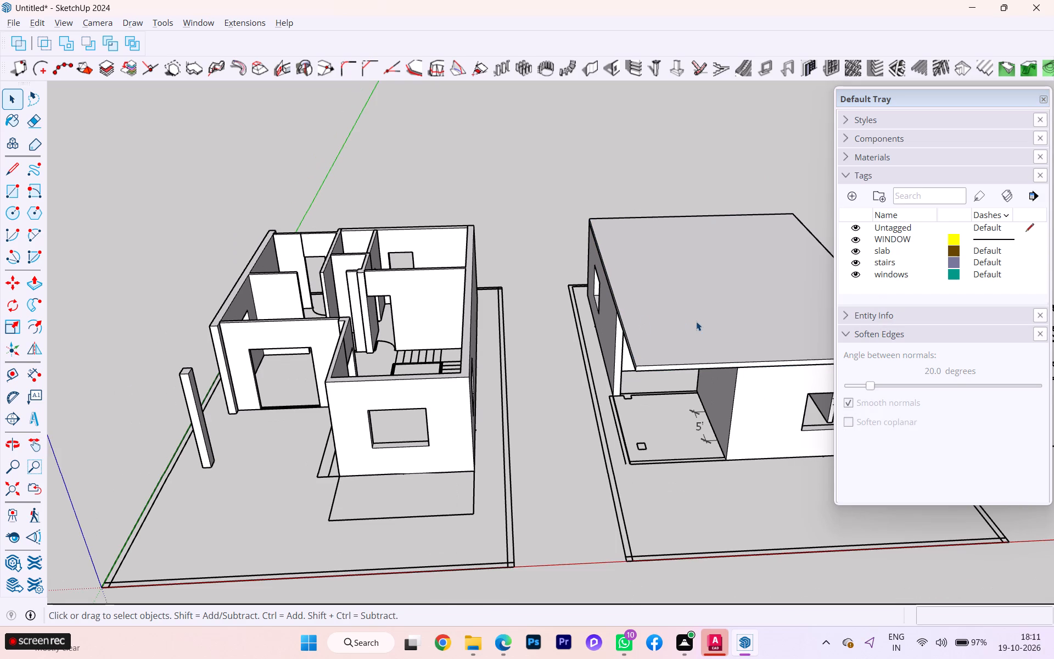
left_click(696, 321)
left_click(894, 320)
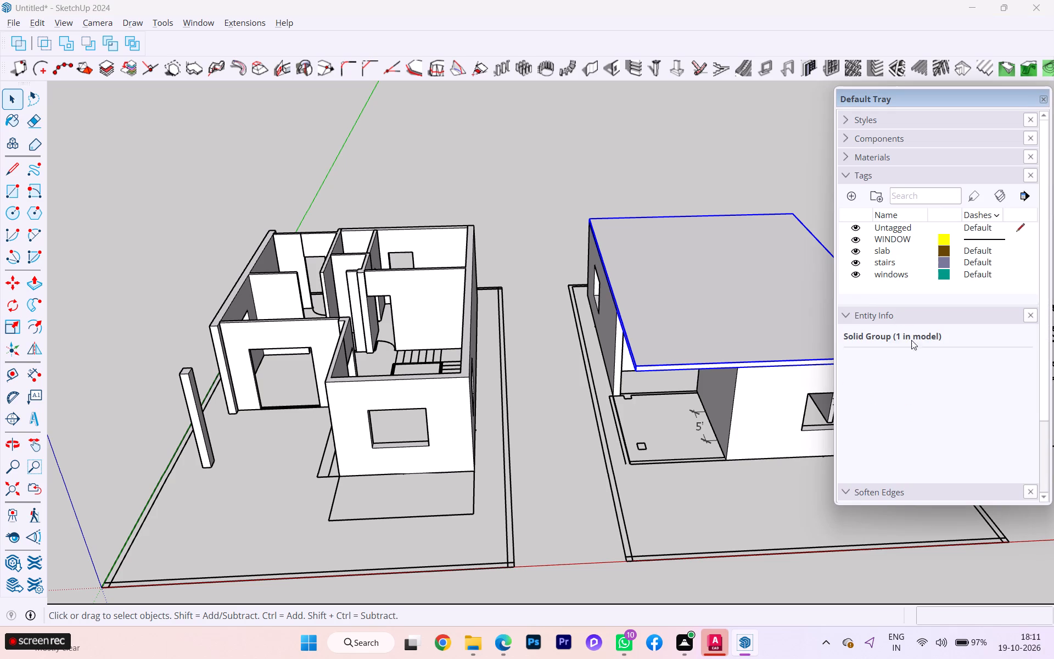
left_click(954, 358)
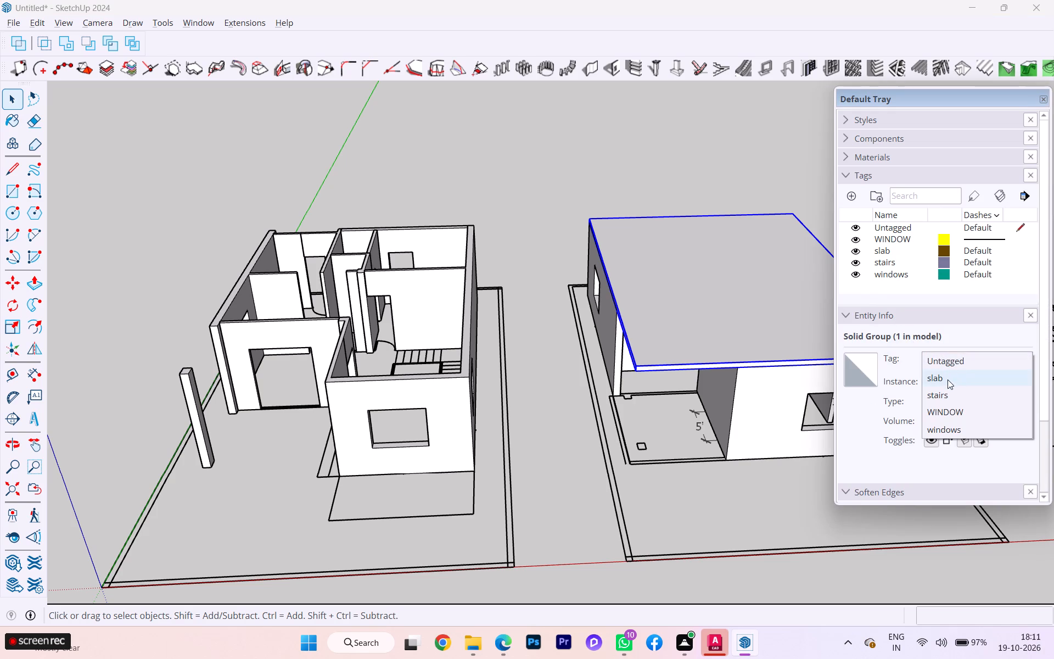
left_click(948, 379)
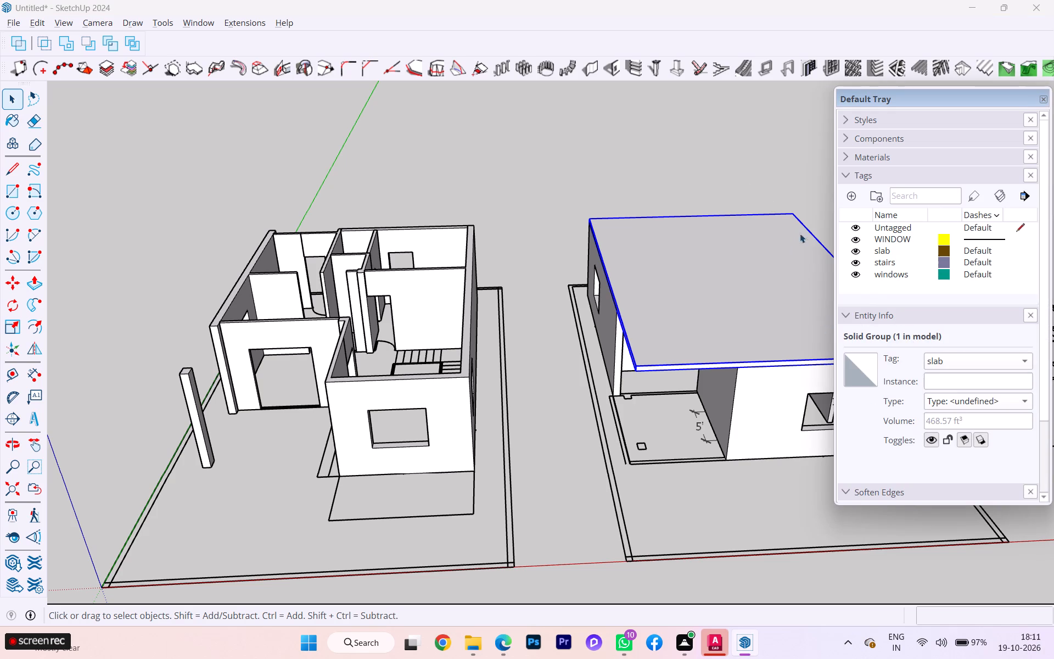
Hide and reshow the slab tag to check what it controls.
left_click(855, 252)
left_click(855, 252)
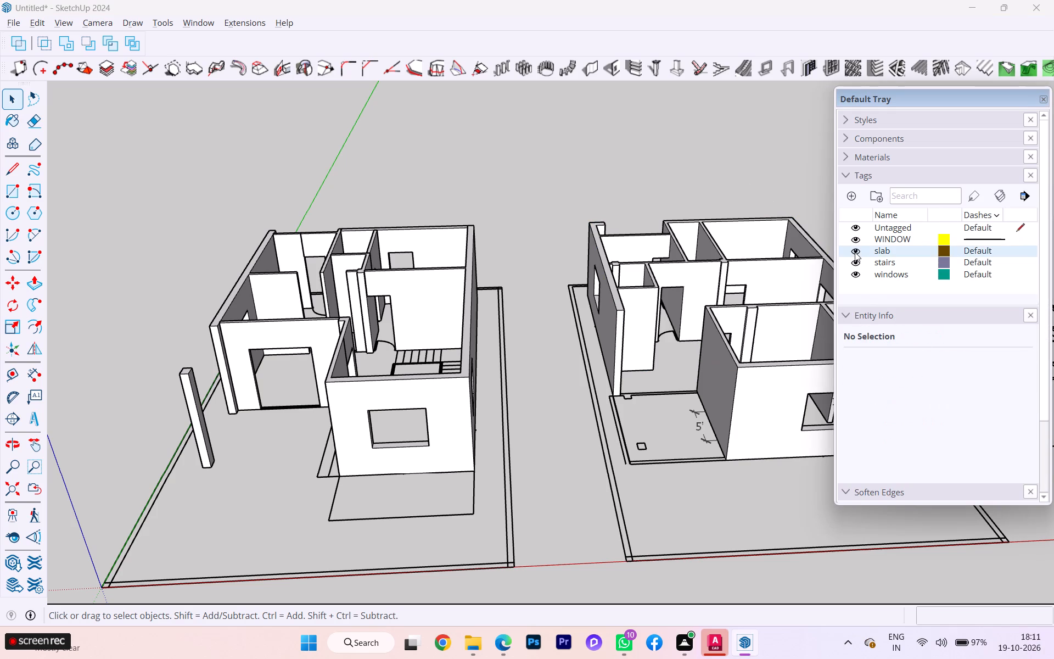
Add another tag to the tag list and name it floor 01.
left_click(794, 393)
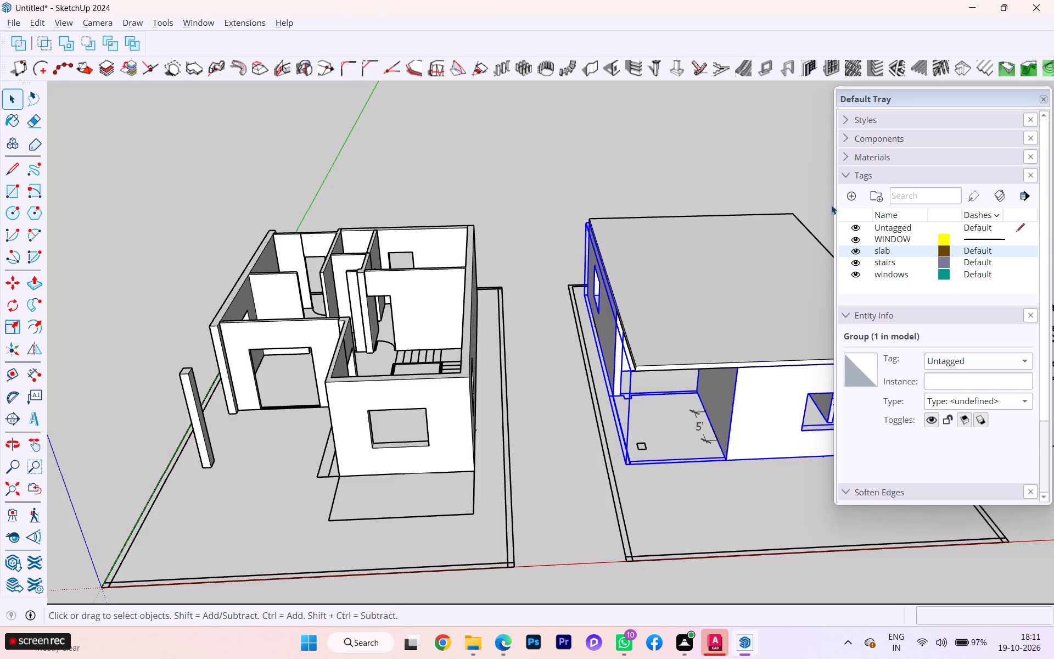
left_click(852, 199)
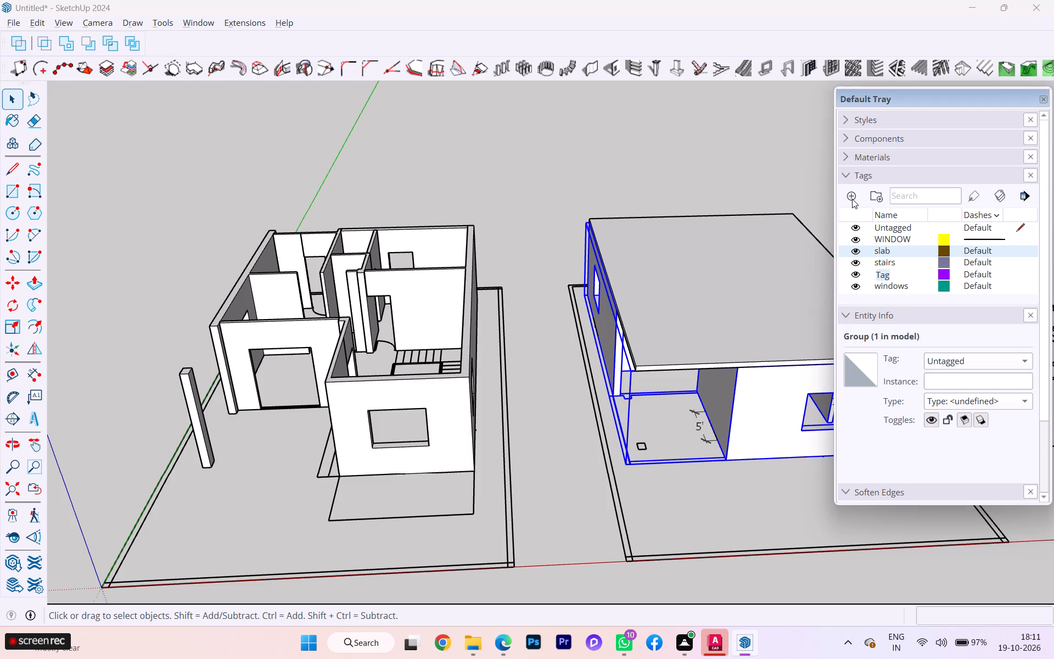
key("BackSpace")
type("floor 01")
left_click(721, 166)
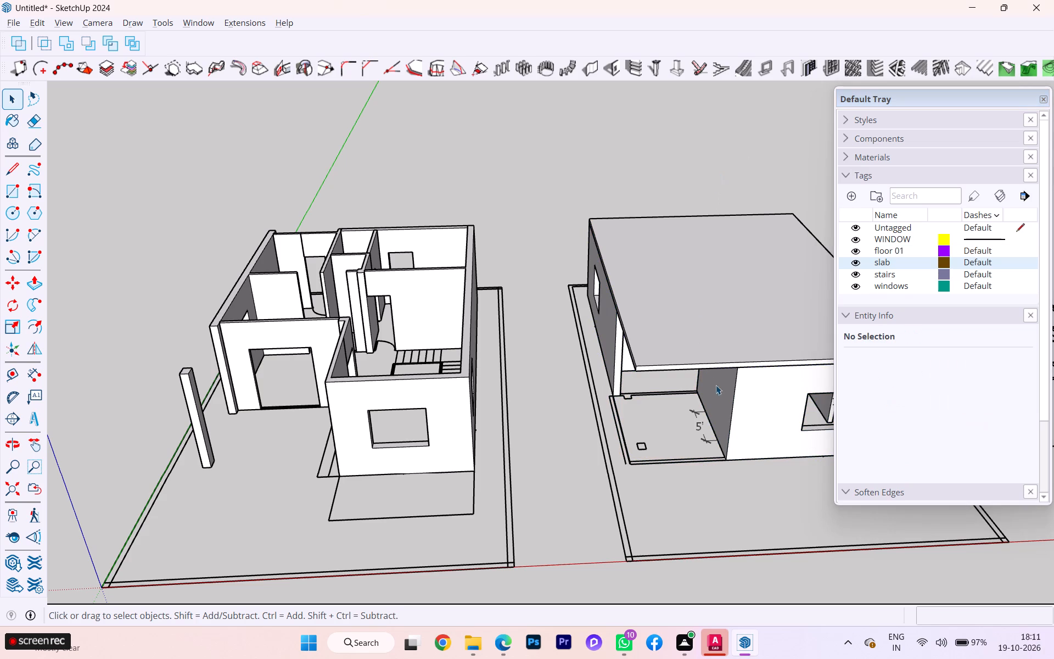
Assign the floor 01 tag to the wall group beneath the slab on the second house.
left_click(727, 390)
left_click(956, 361)
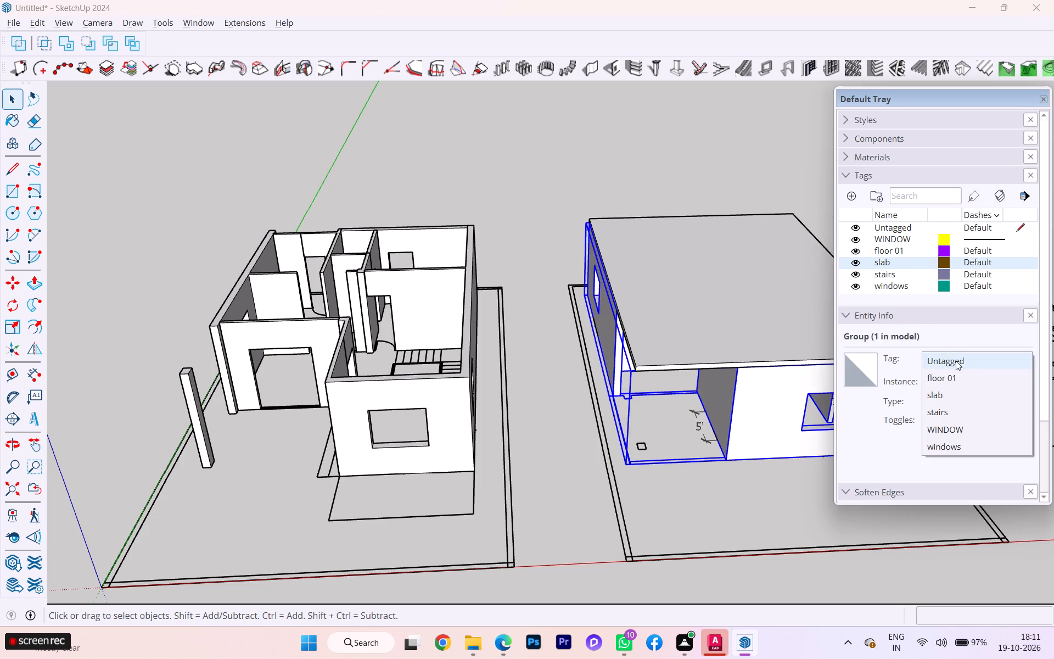
left_click(959, 378)
left_click(755, 498)
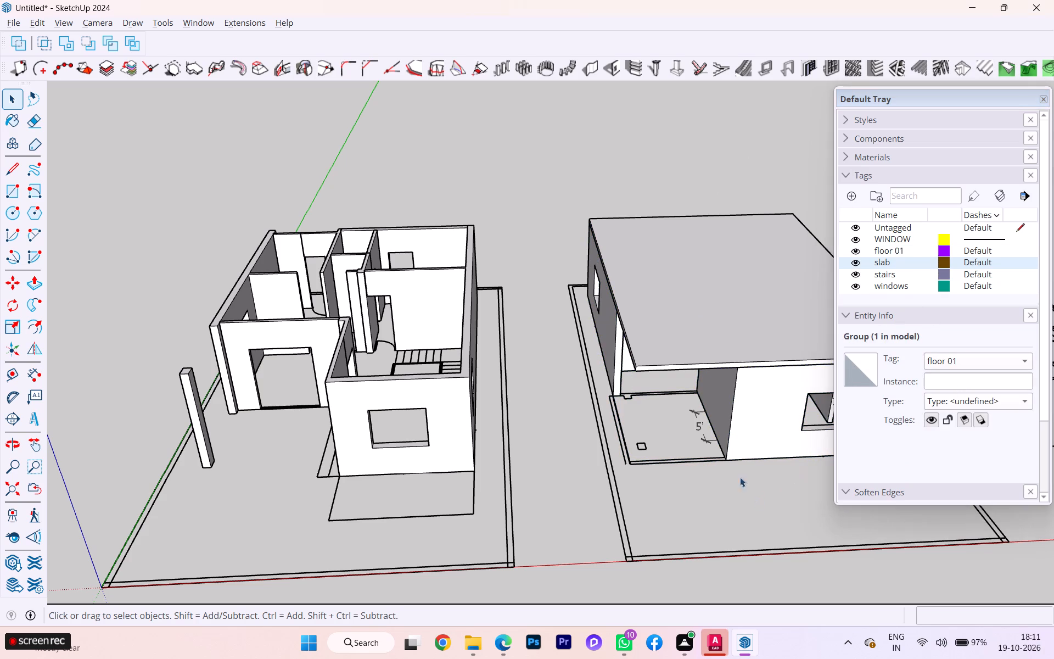
Examine both houses and the adjoining floor plan from several angles.
scroll(531, 373, "down", 1)
scroll(531, 373, "up", 2)
scroll(530, 373, "down", 1)
middle_click_drag(530, 373, 629, 373)
scroll(573, 378, "up", 4)
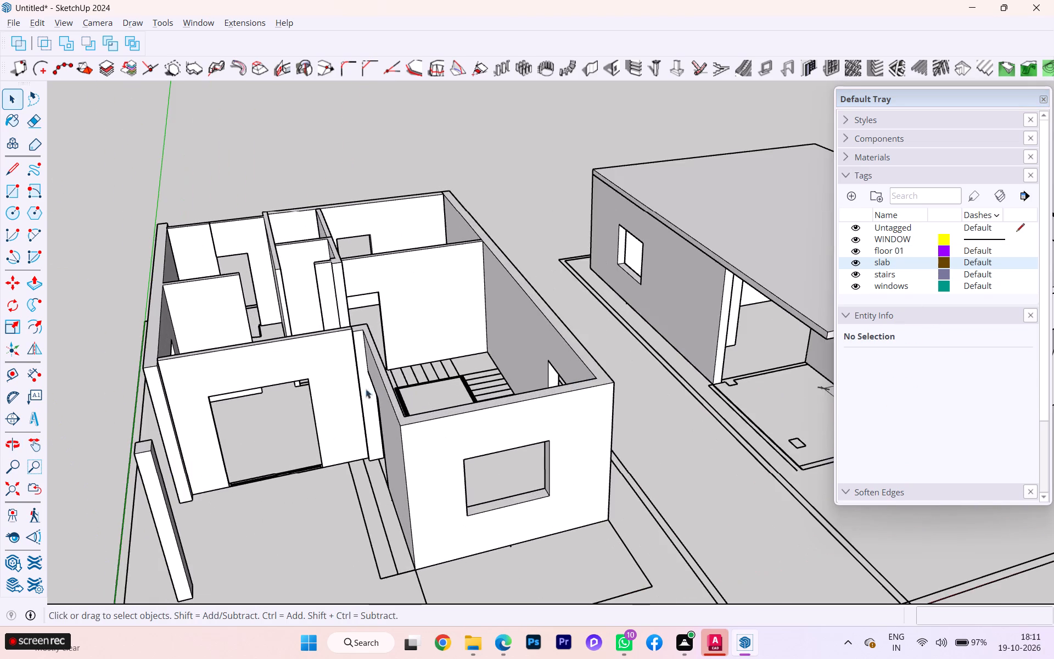
scroll(326, 369, "down", 3)
scroll(228, 275, "down", 4)
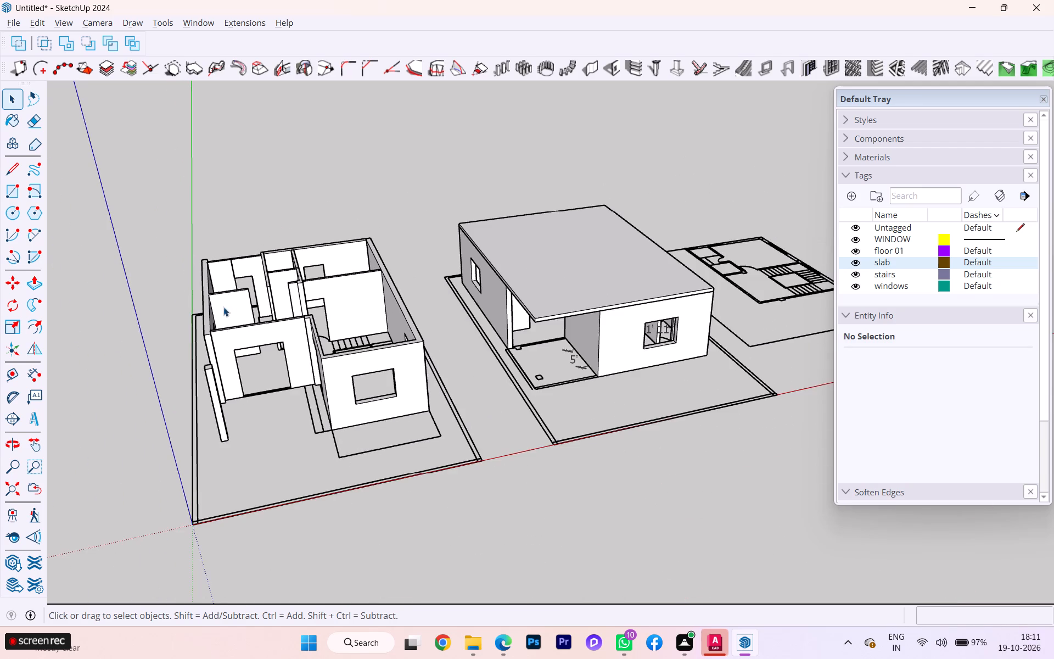
middle_click_drag(225, 310, 299, 321)
scroll(433, 203, "down", 2)
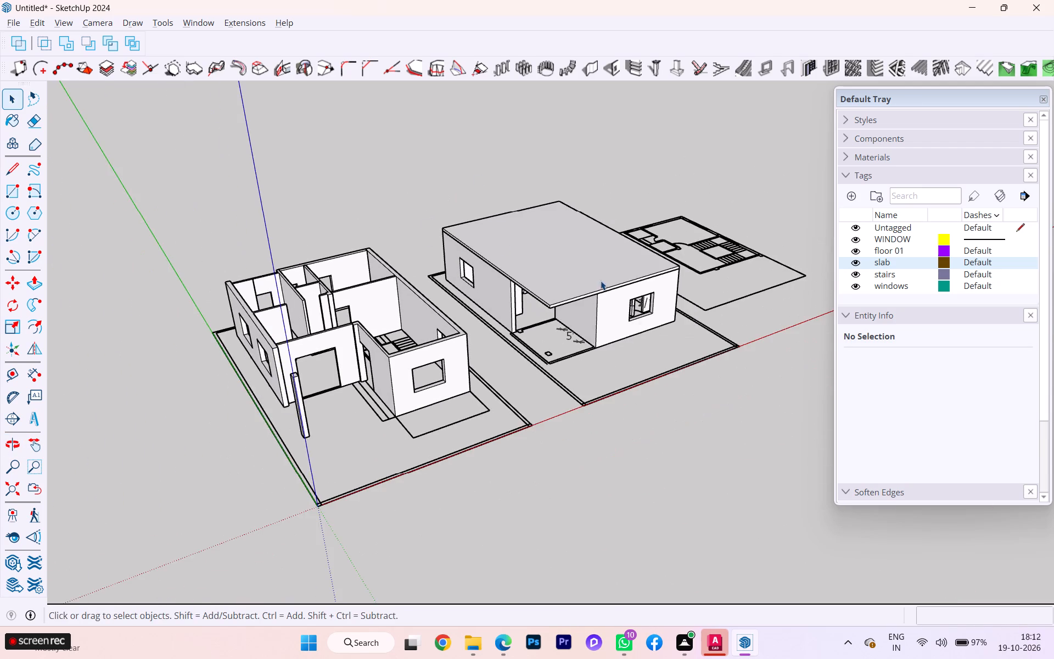
scroll(660, 280, "down", 1)
middle_click_drag(670, 281, 503, 305)
scroll(519, 281, "down", 2)
scroll(532, 280, "up", 1)
scroll(533, 280, "down", 3)
scroll(652, 326, "up", 6)
scroll(652, 326, "down", 1)
scroll(652, 326, "up", 4)
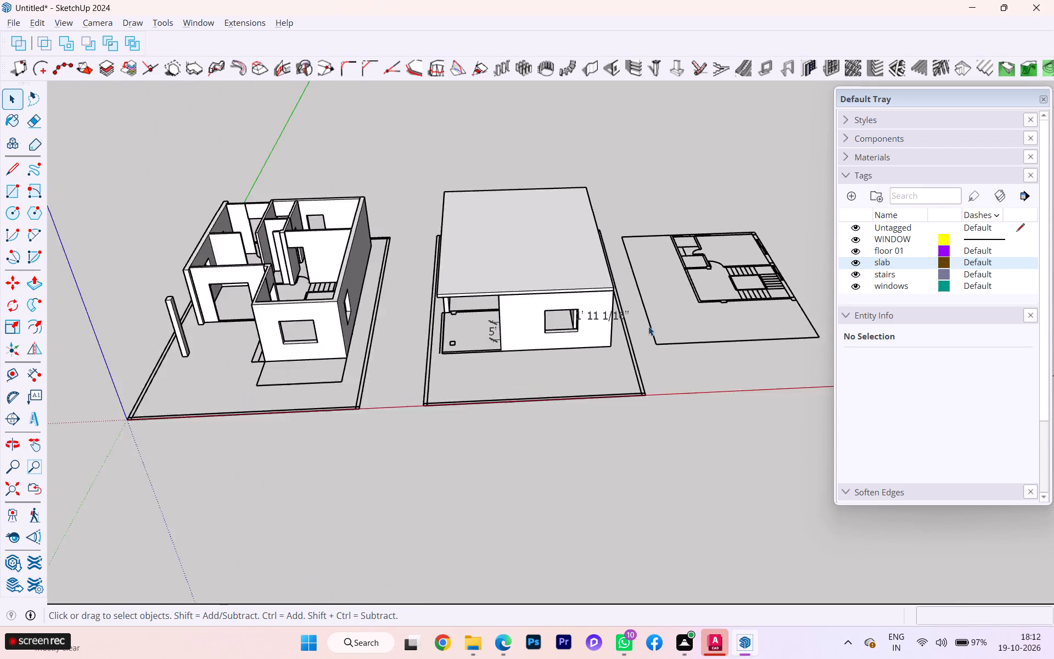
scroll(648, 326, "up", 4)
scroll(639, 330, "down", 1)
scroll(639, 330, "up", 11)
scroll(587, 299, "down", 3)
scroll(590, 300, "up", 2)
scroll(635, 315, "down", 1)
middle_click_drag(635, 315, 502, 331)
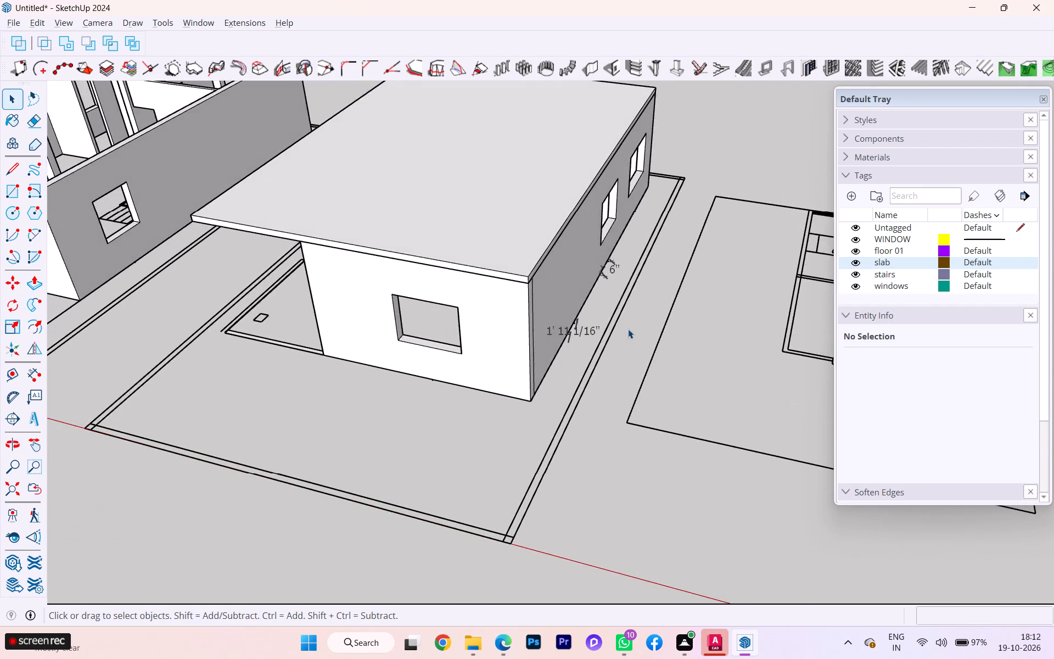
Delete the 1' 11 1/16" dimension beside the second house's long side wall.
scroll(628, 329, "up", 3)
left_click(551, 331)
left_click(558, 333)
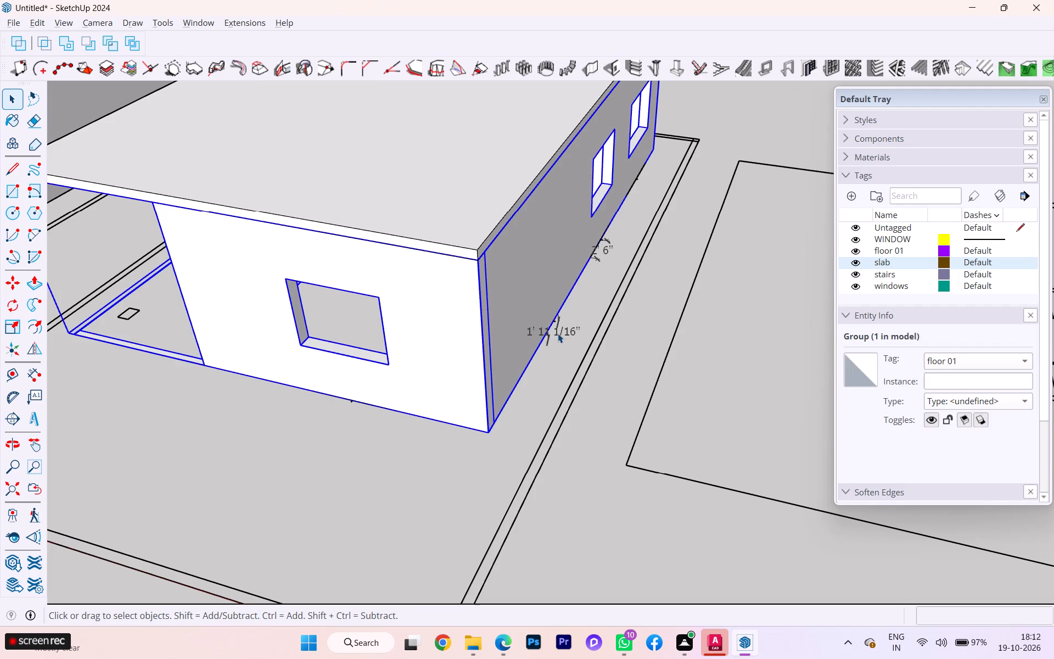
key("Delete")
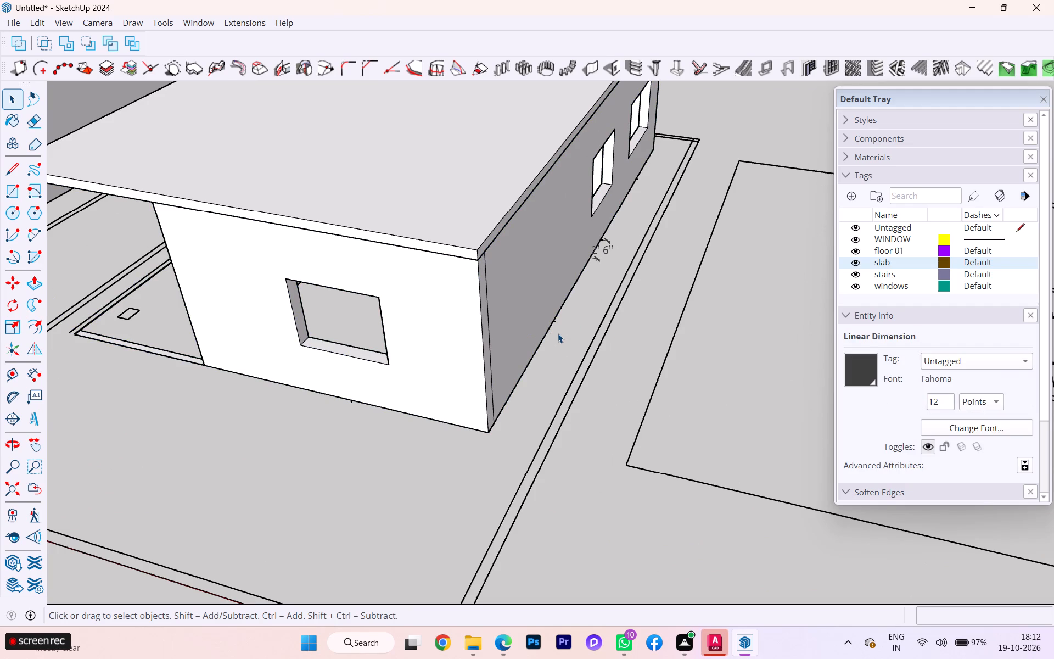
Turn on the dashed display of back edges so geometry behind the walls shows through.
key("k")
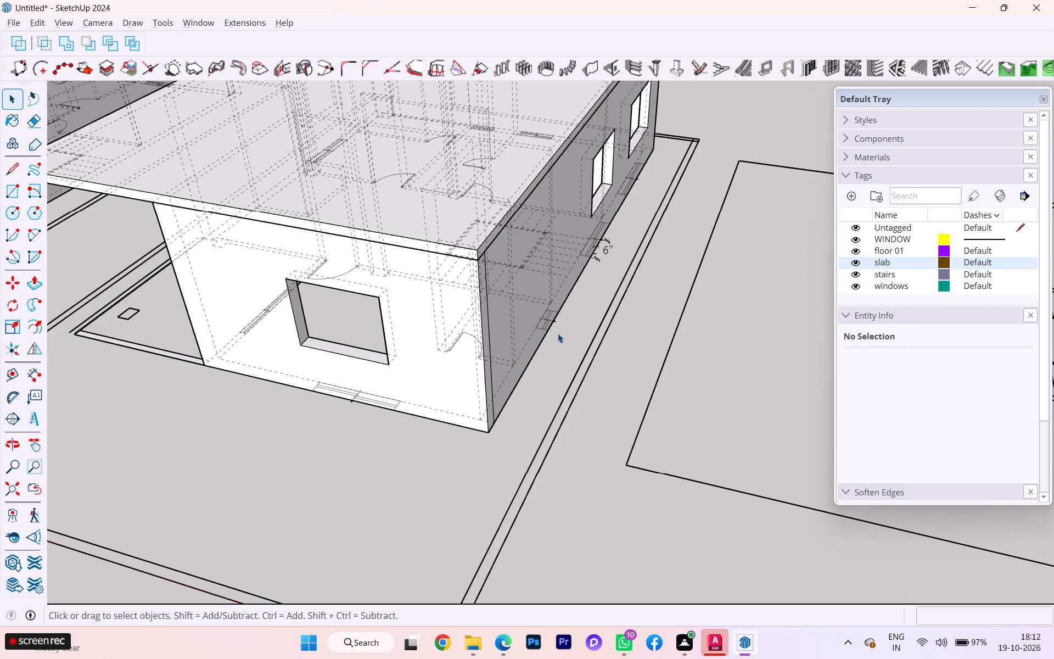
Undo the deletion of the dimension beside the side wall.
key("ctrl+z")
Set up a 1001bit wall opening 2' wide and 1' high for the second house's side wall and start creating it.
scroll(564, 332, "up", 2)
scroll(561, 331, "down", 1)
scroll(556, 331, "up", 1)
scroll(561, 334, "down", 1)
middle_click_drag(550, 354, 387, 348)
scroll(495, 285, "down", 1)
middle_click_drag(495, 285, 315, 276)
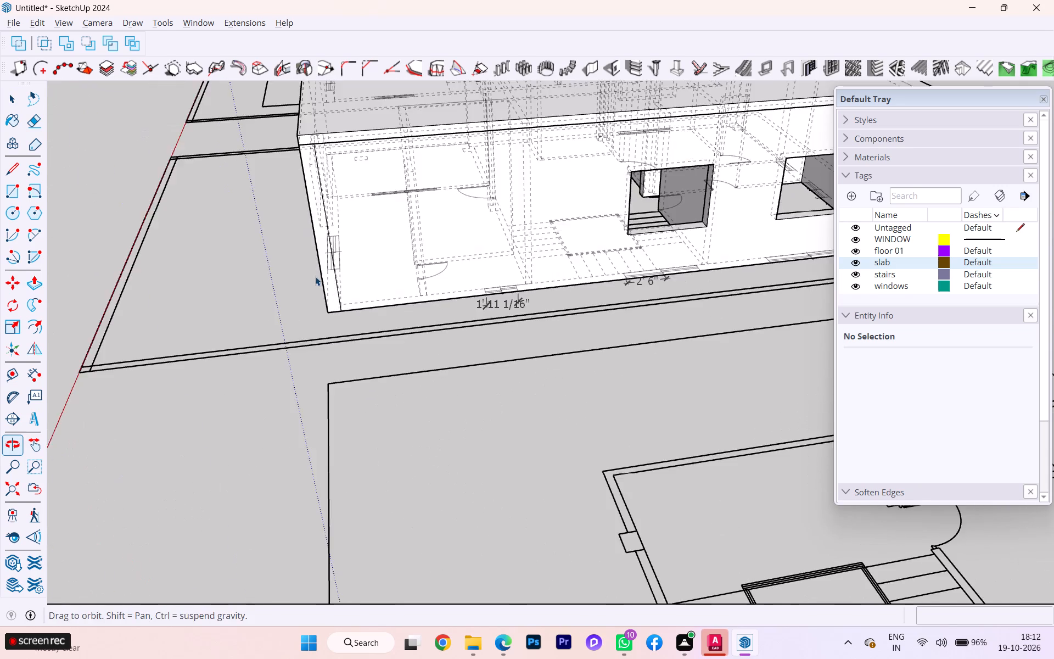
scroll(497, 219, "up", 2)
scroll(497, 219, "down", 1)
scroll(497, 219, "up", 4)
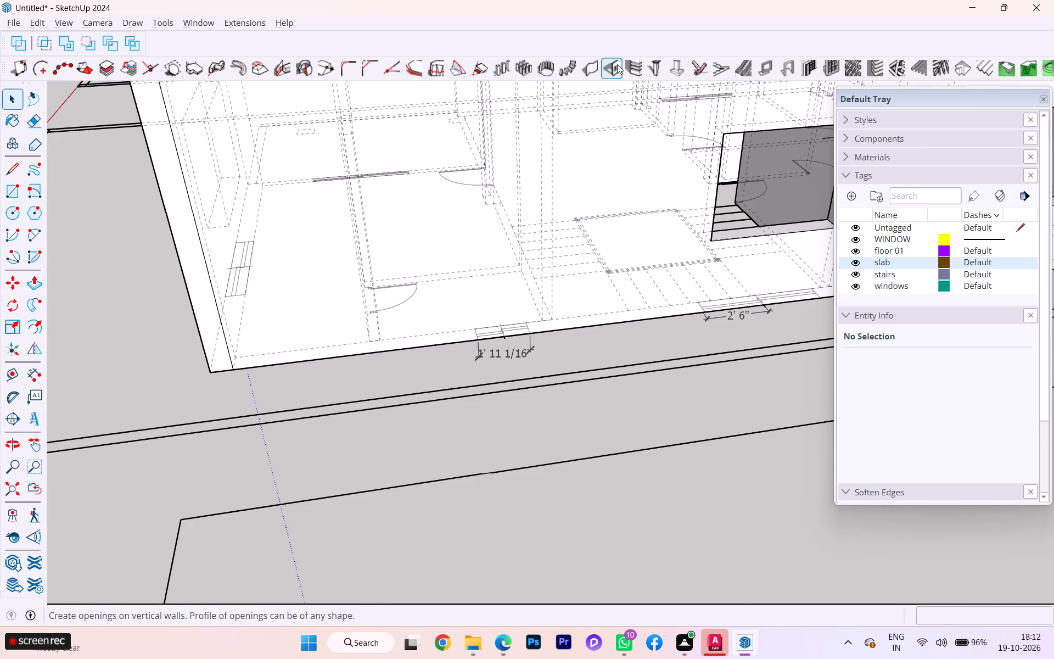
left_click(617, 64)
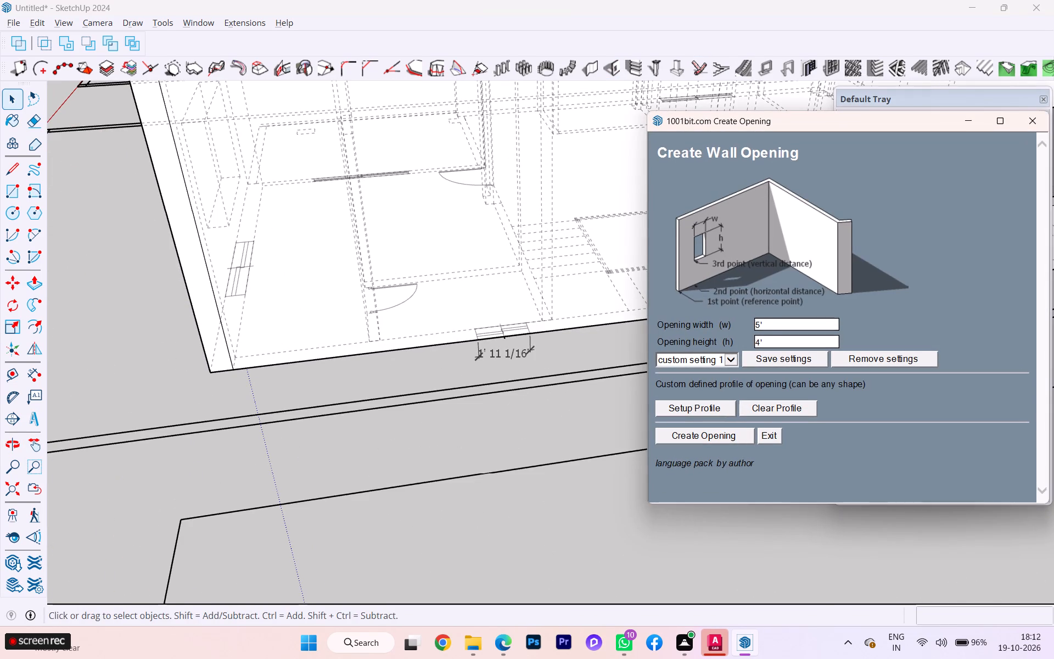
left_click_drag(768, 327, 748, 329)
type("2'")
left_click_drag(775, 345, 744, 349)
scroll(771, 344, "down", 1)
type("2'")
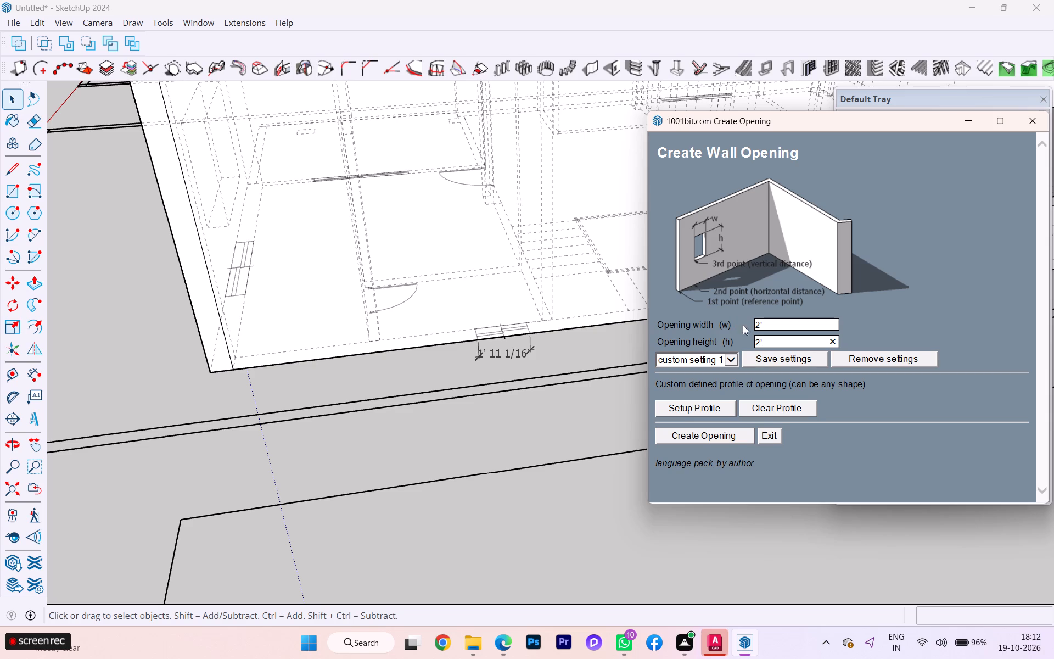
key("BackSpace")
key("BackSpace")
type("1'")
left_click(675, 439)
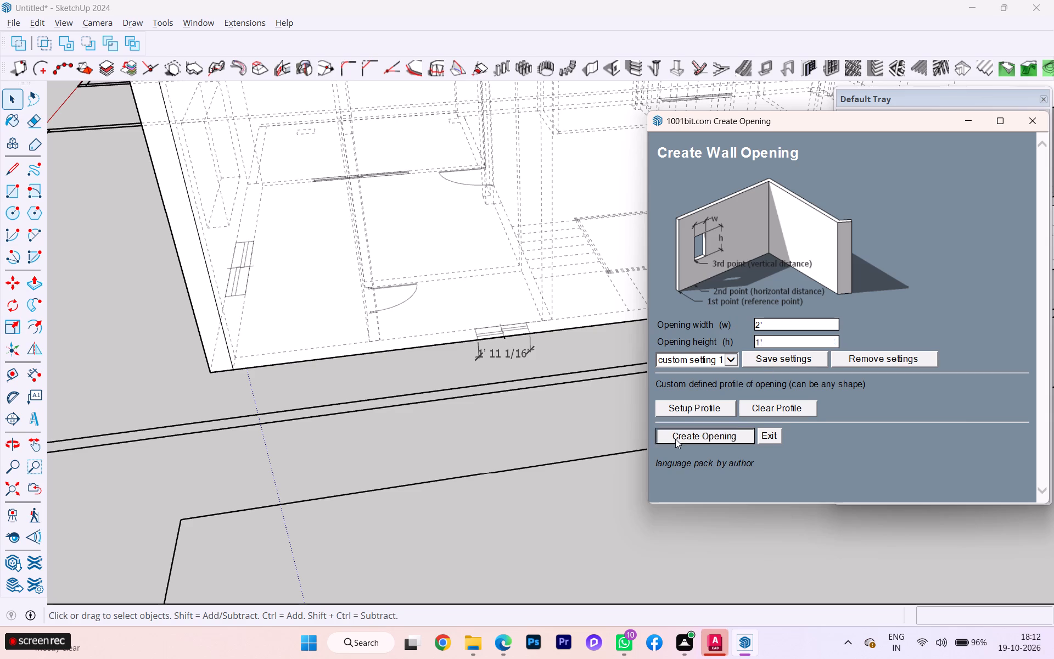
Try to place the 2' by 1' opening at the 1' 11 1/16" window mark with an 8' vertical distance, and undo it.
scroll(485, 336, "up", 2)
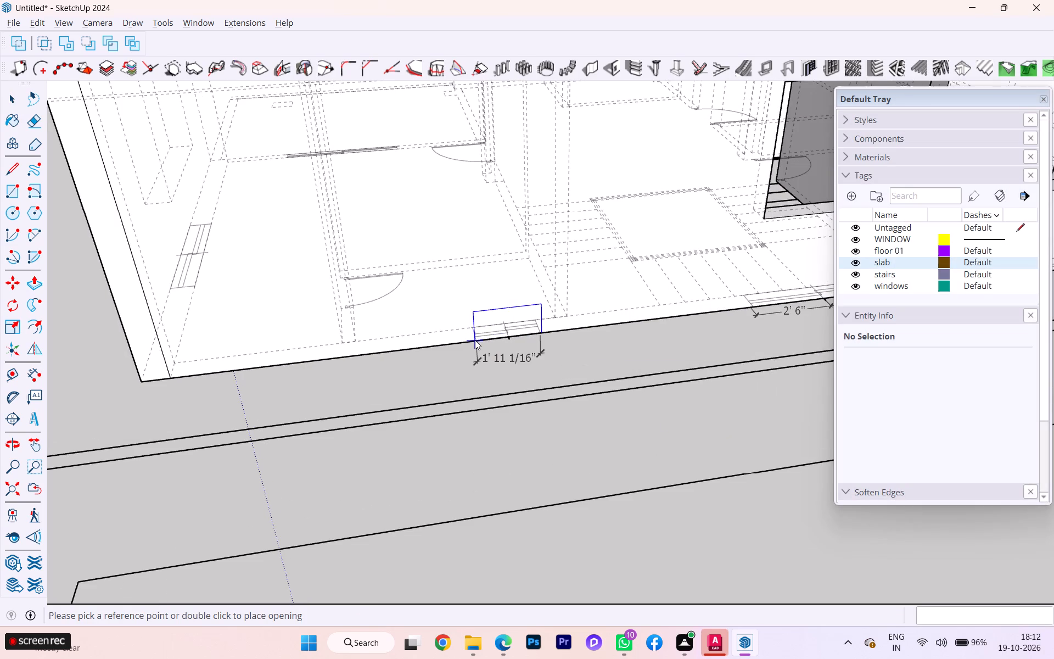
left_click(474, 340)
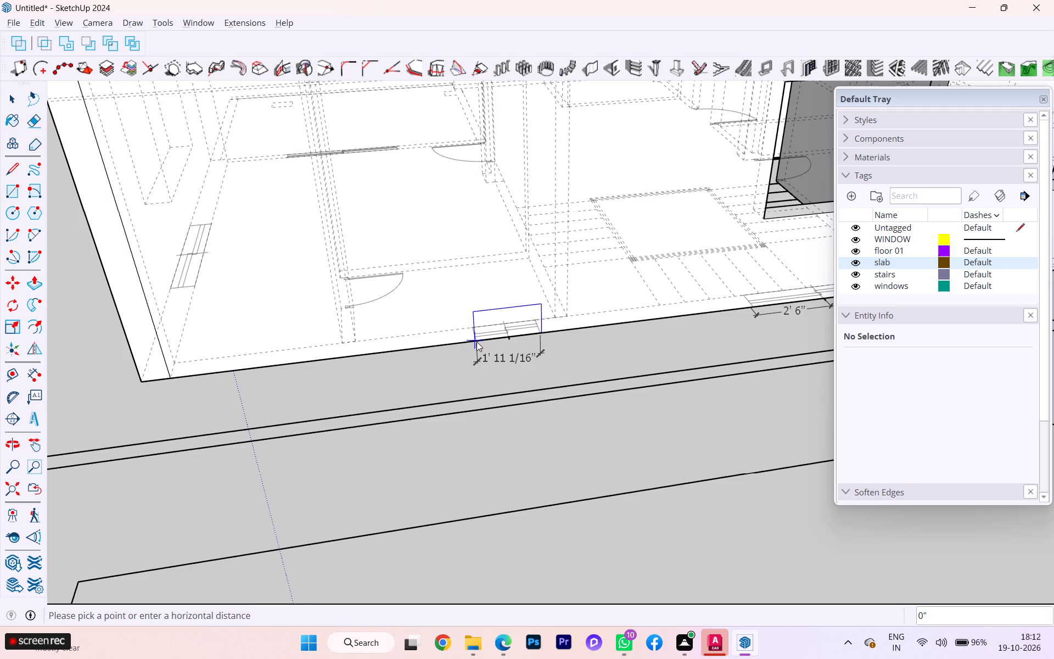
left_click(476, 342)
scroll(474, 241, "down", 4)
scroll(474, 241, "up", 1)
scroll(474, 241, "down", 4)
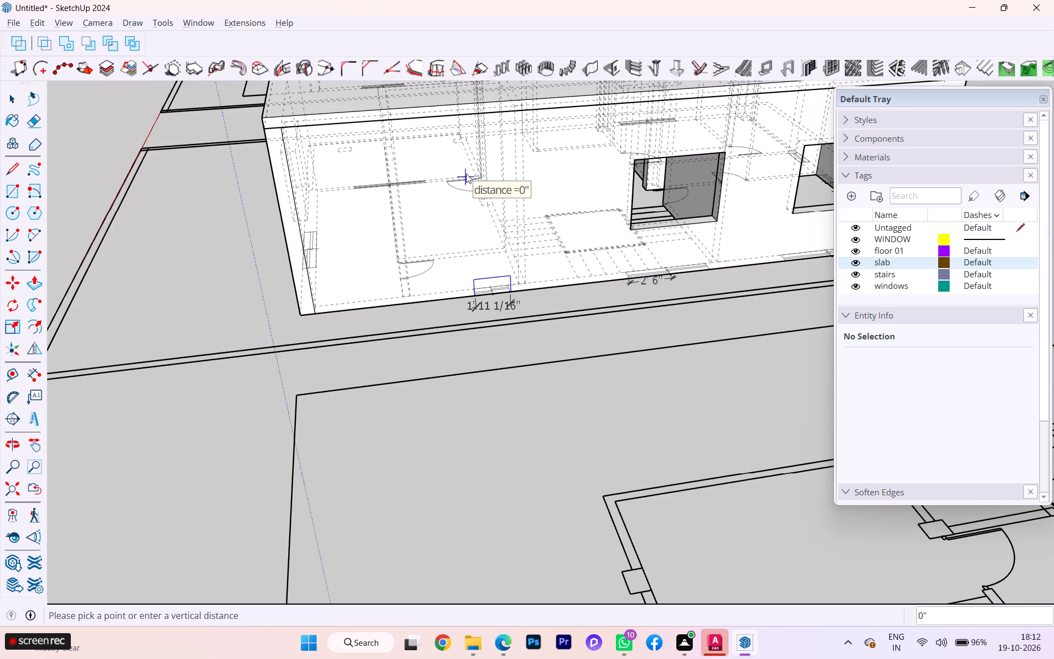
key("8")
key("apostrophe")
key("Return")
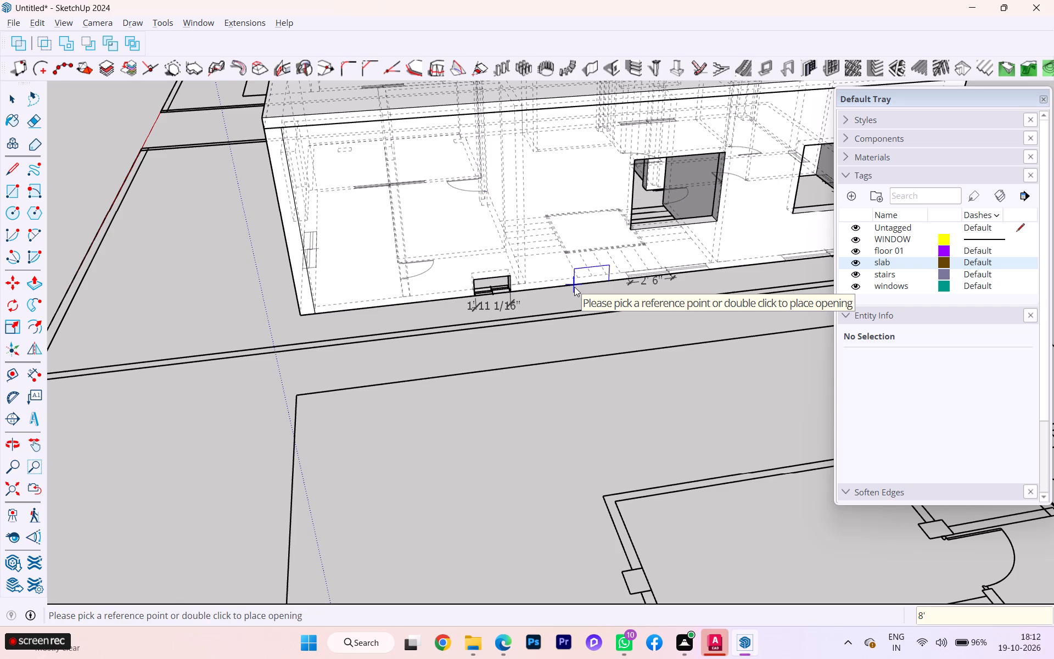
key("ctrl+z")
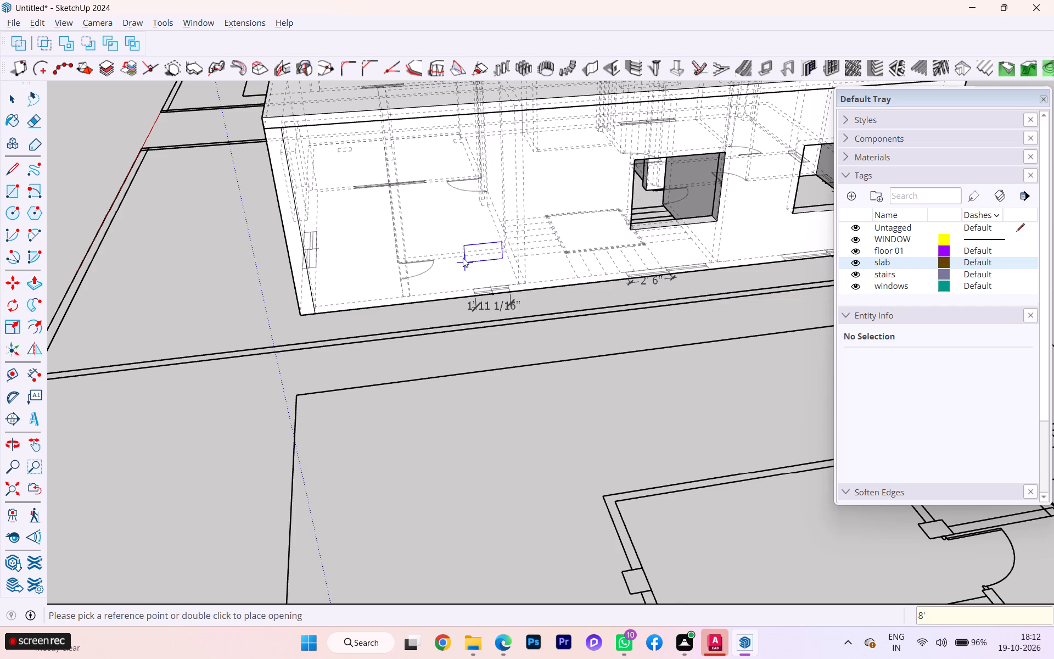
Cut the 2' by 1' opening in the second house's side wall, 8' above the start of the 1' 11 1/16" window mark.
scroll(460, 258, "up", 2)
scroll(467, 296, "down", 8)
middle_click_drag(486, 285, 491, 238)
scroll(484, 281, "up", 7)
scroll(479, 301, "down", 1)
scroll(479, 301, "up", 15)
scroll(481, 304, "down", 1)
scroll(481, 304, "up", 2)
scroll(484, 311, "down", 2)
left_click(476, 343)
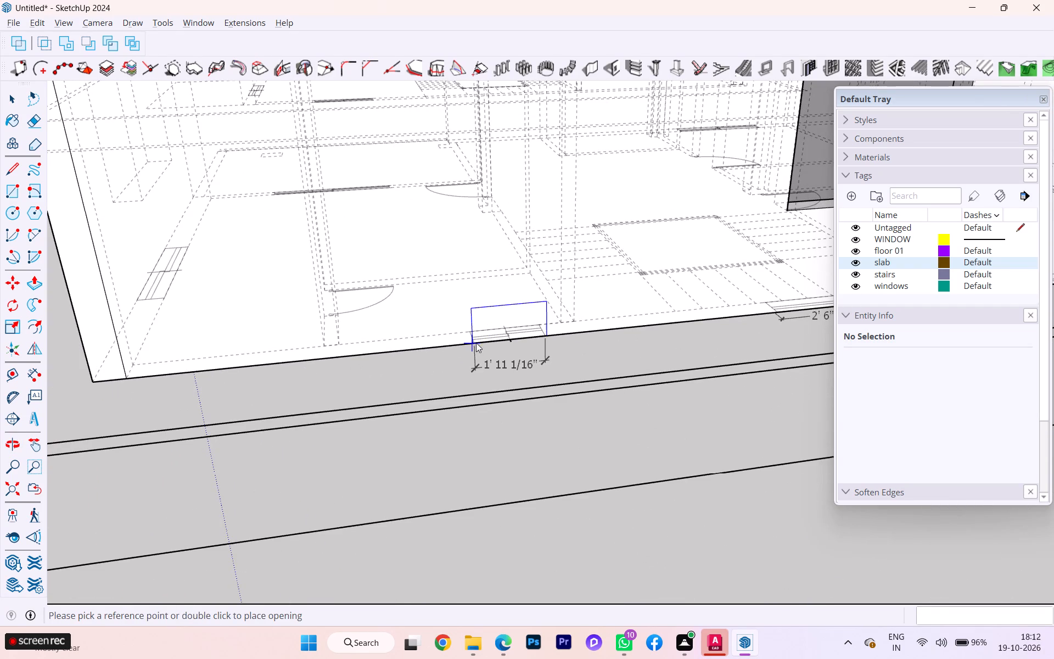
left_click(473, 340)
scroll(474, 209, "up", 1)
scroll(472, 202, "down", 2)
scroll(470, 196, "up", 1)
scroll(470, 195, "down", 1)
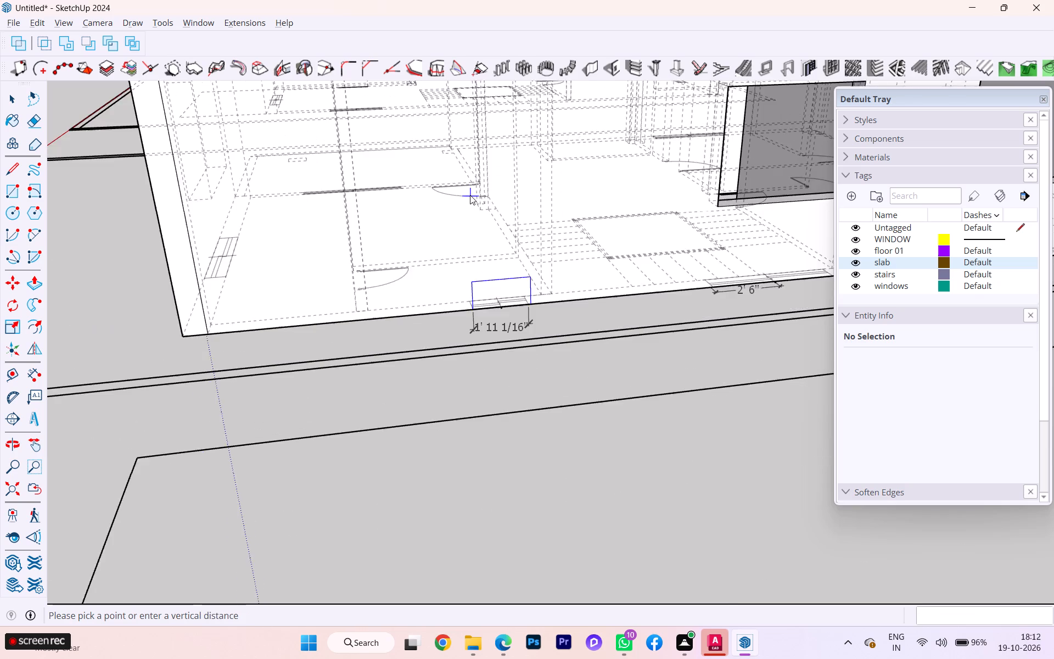
scroll(470, 195, "down", 1)
scroll(458, 138, "down", 2)
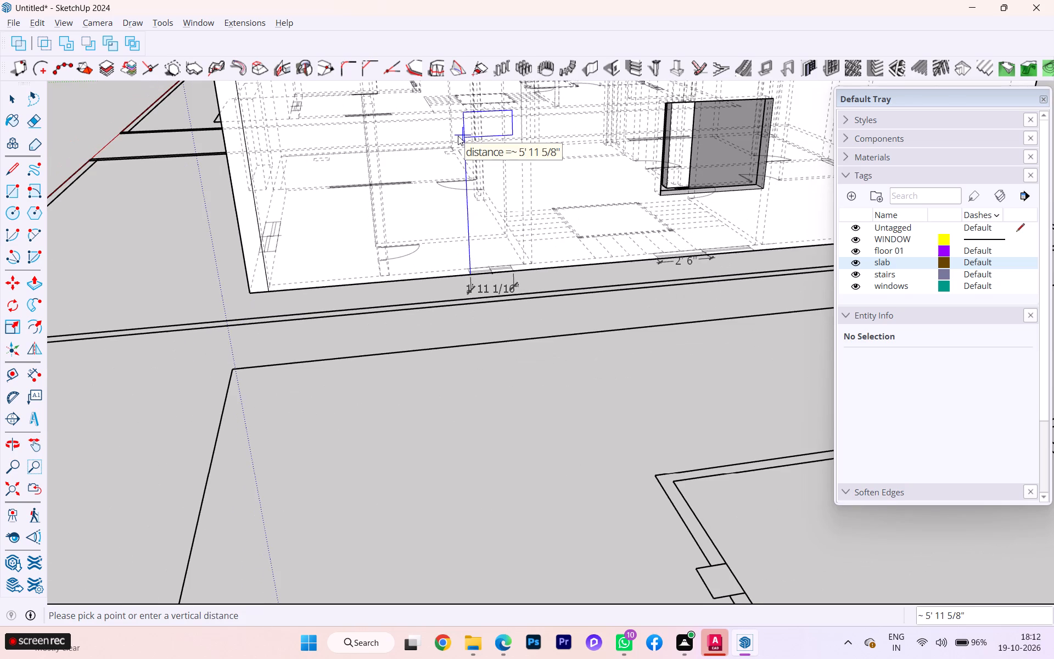
type("8'")
key("Return")
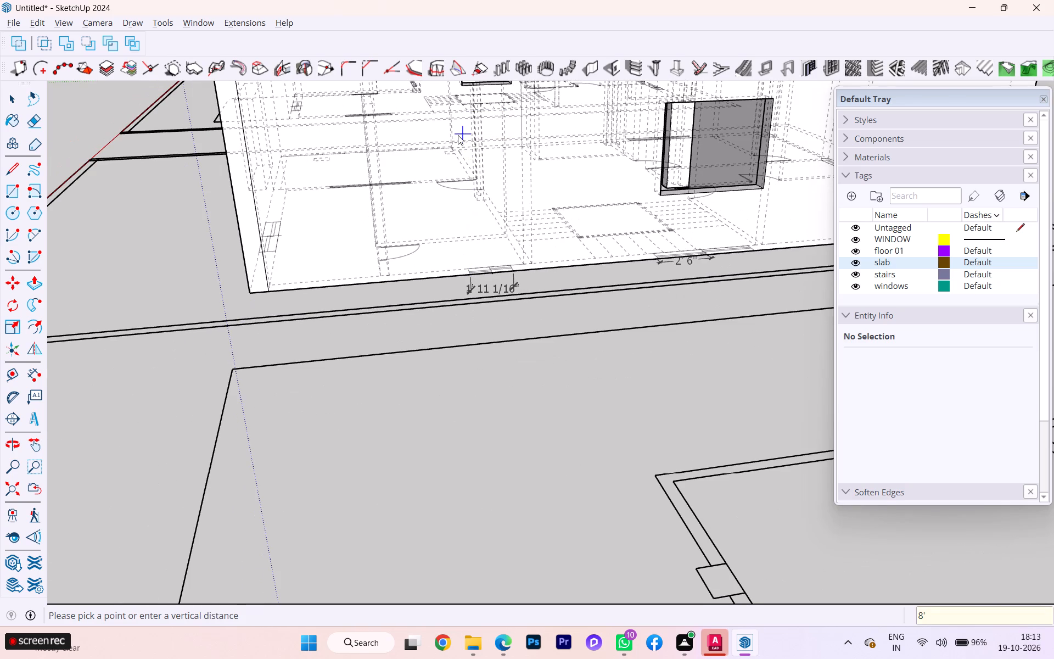
scroll(486, 171, "down", 1)
scroll(491, 178, "up", 1)
scroll(496, 186, "down", 3)
scroll(498, 254, "down", 1)
Examine the second house's side and front walls to compare the cut openings with the window marks on the plan.
middle_click_drag(506, 299, 557, 315)
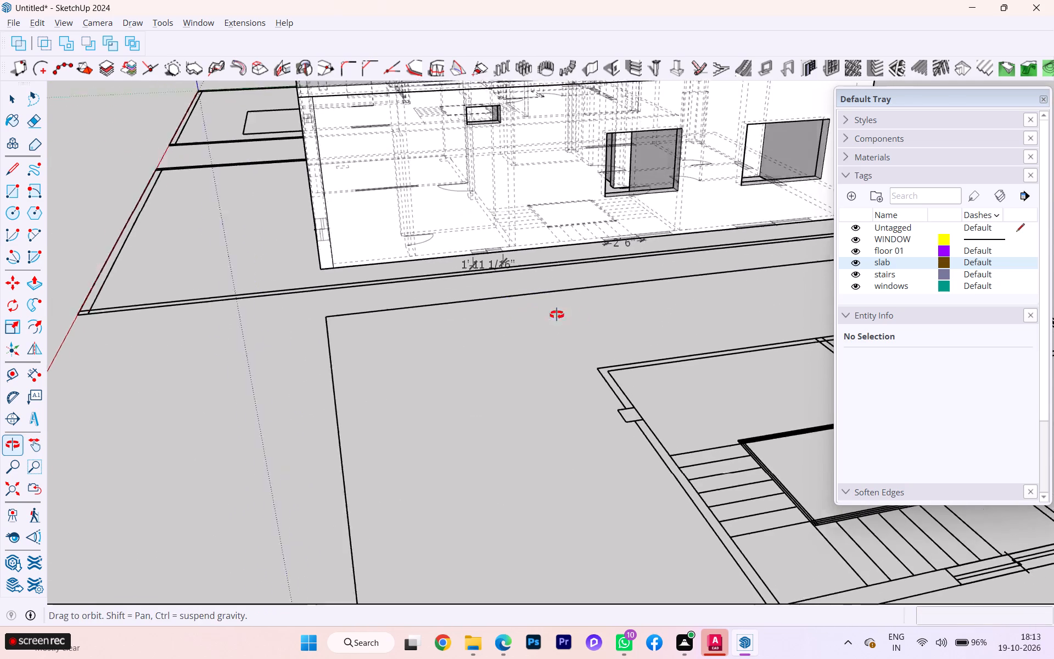
middle_click_drag(557, 315, 733, 327)
scroll(568, 313, "down", 3)
scroll(481, 305, "down", 2)
scroll(481, 305, "up", 4)
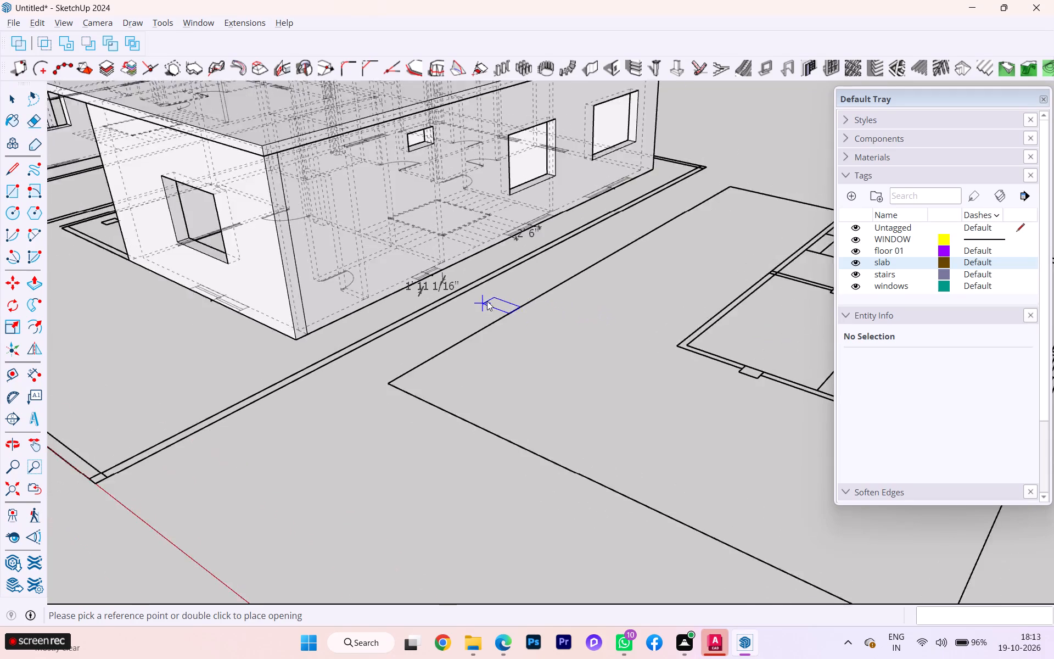
scroll(487, 301, "up", 6)
scroll(487, 298, "down", 1)
scroll(487, 298, "up", 2)
scroll(535, 293, "down", 7)
scroll(552, 318, "up", 1)
scroll(553, 319, "down", 4)
scroll(630, 292, "down", 6)
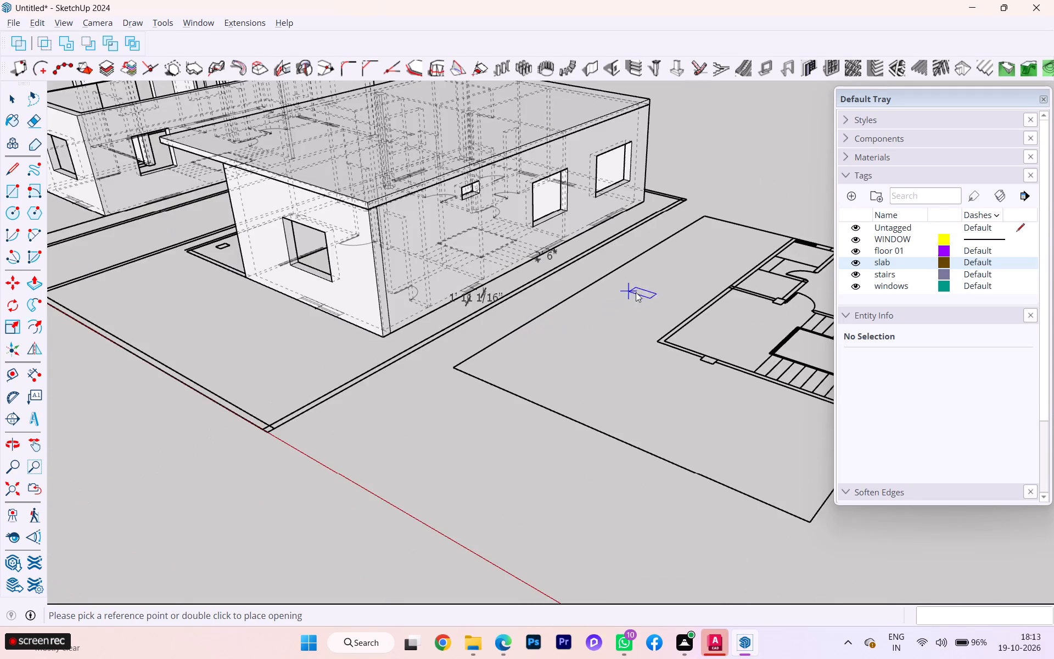
scroll(636, 292, "down", 3)
scroll(372, 294, "down", 1)
middle_click_drag(372, 294, 546, 348)
scroll(331, 244, "up", 6)
scroll(306, 234, "down", 3)
scroll(306, 234, "up", 8)
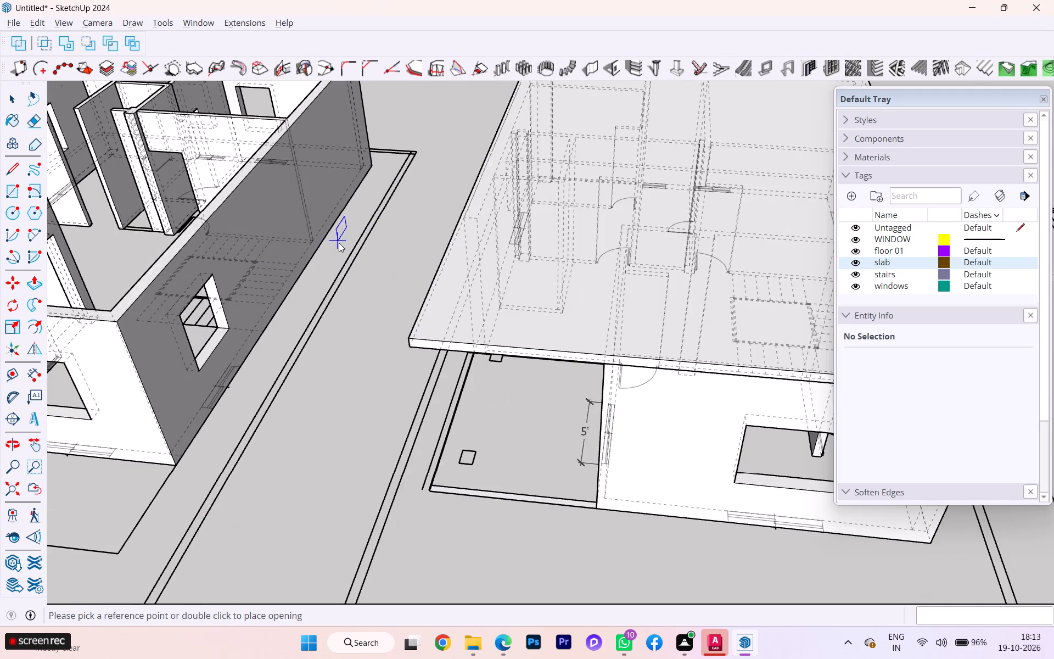
scroll(339, 243, "up", 1)
scroll(315, 266, "down", 7)
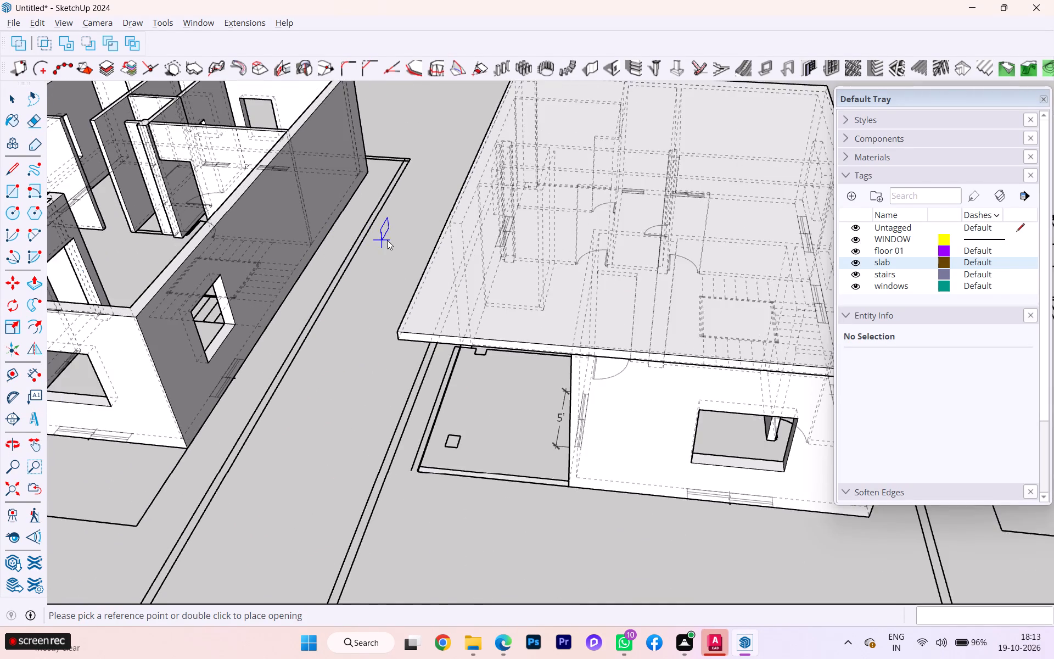
scroll(389, 240, "down", 1)
scroll(389, 240, "up", 1)
scroll(392, 241, "down", 2)
scroll(331, 260, "down", 2)
middle_click_drag(331, 260, 491, 227)
scroll(479, 236, "down", 3)
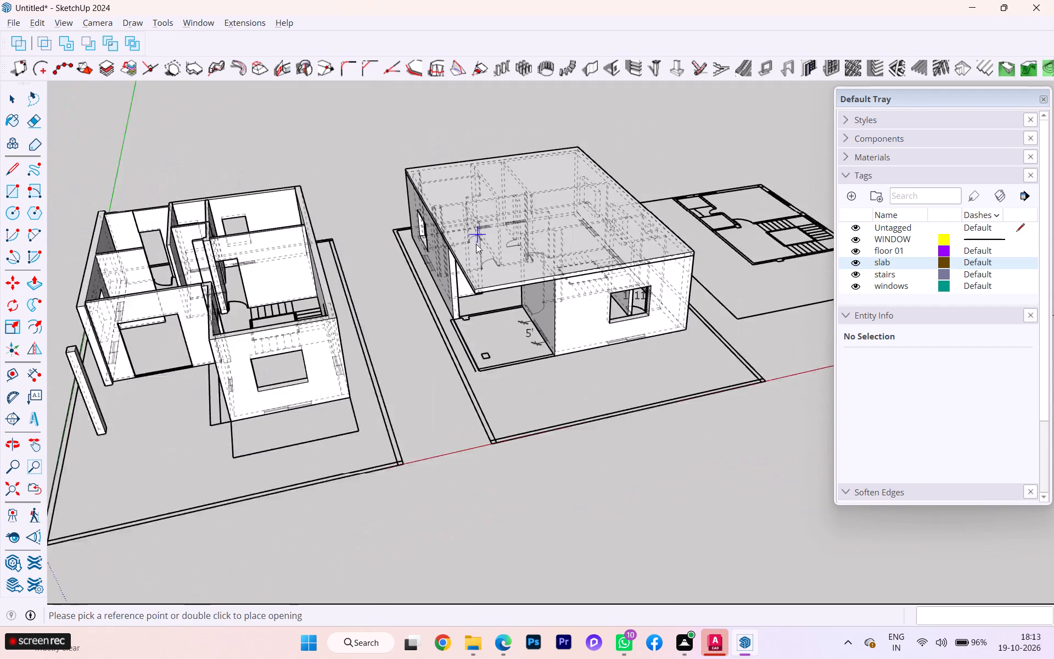
Examine the first house's window and door openings from all sides against the marks on its floor plan.
scroll(476, 244, "down", 1)
scroll(408, 291, "down", 1)
middle_click_drag(442, 291, 704, 281)
middle_click_drag(461, 325, 481, 323)
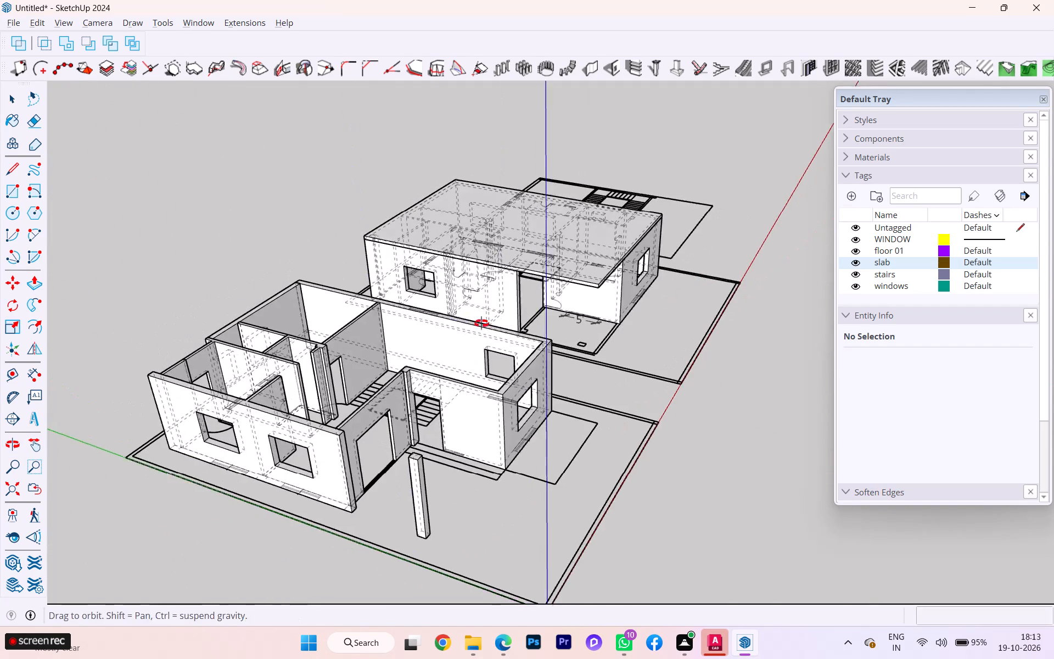
middle_click_drag(481, 323, 613, 326)
scroll(494, 520, "up", 1)
scroll(493, 520, "down", 2)
scroll(488, 517, "up", 1)
scroll(527, 607, "up", 1)
scroll(527, 607, "down", 2)
scroll(523, 604, "up", 1)
middle_click_drag(455, 534, 675, 499)
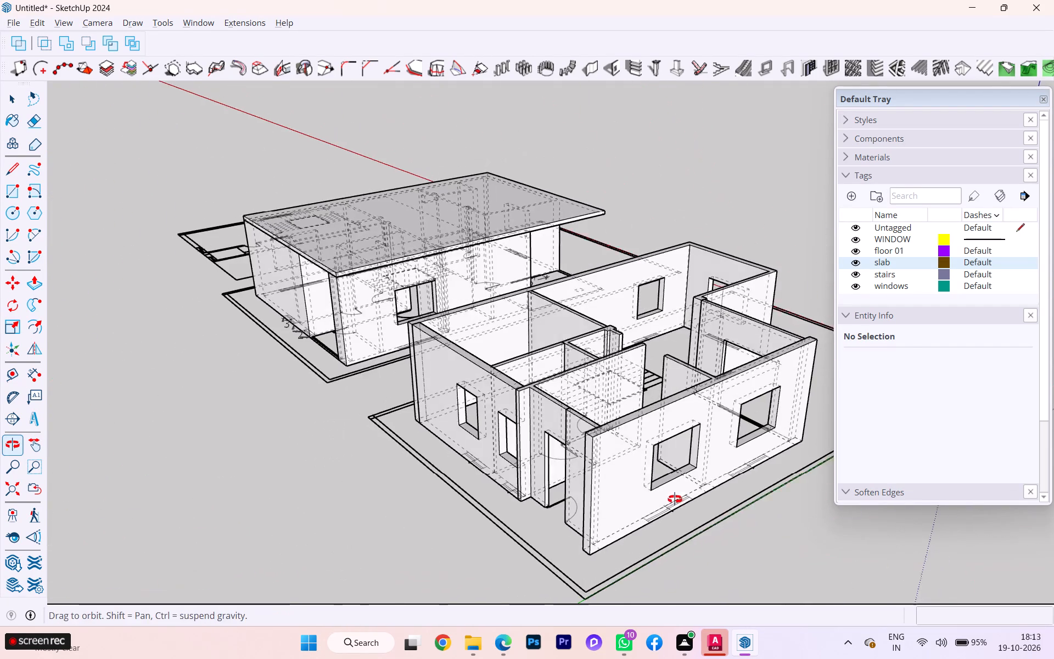
middle_click_drag(675, 499, 675, 499)
scroll(587, 513, "up", 4)
scroll(576, 533, "down", 1)
middle_click_drag(558, 538, 713, 539)
scroll(593, 461, "up", 1)
scroll(592, 460, "down", 1)
scroll(592, 460, "up", 4)
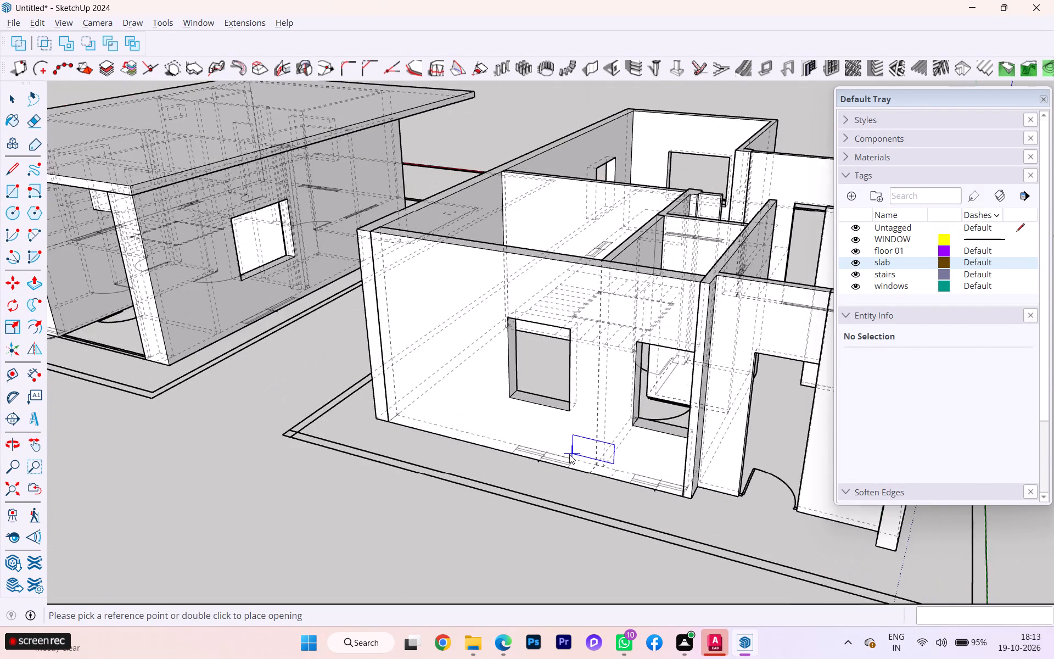
scroll(569, 454, "up", 3)
scroll(481, 454, "down", 2)
scroll(481, 454, "up", 1)
scroll(480, 454, "down", 5)
middle_click_drag(464, 453, 752, 472)
scroll(747, 467, "up", 1)
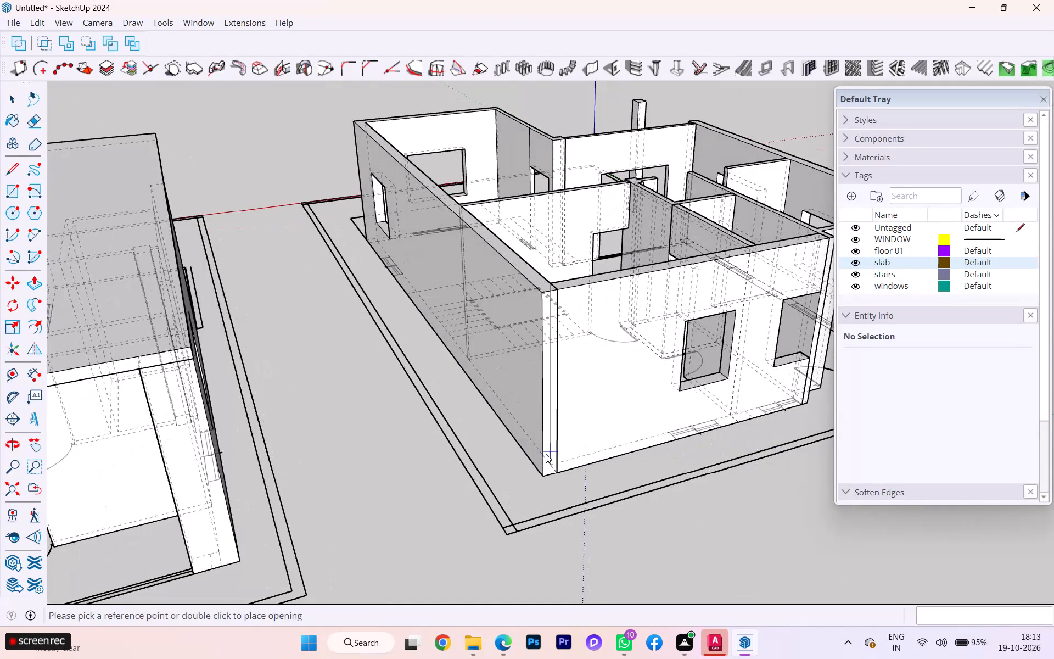
middle_click_drag(546, 454, 733, 470)
scroll(626, 445, "up", 3)
scroll(613, 440, "down", 1)
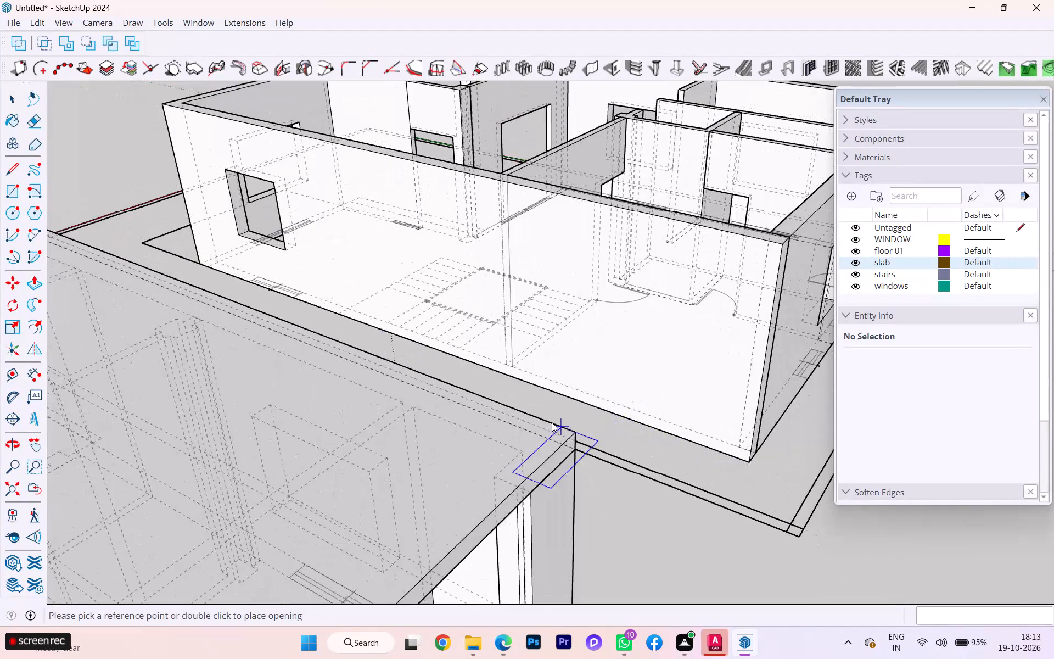
scroll(547, 422, "down", 3)
scroll(653, 410, "down", 1)
middle_click_drag(653, 410, 491, 470)
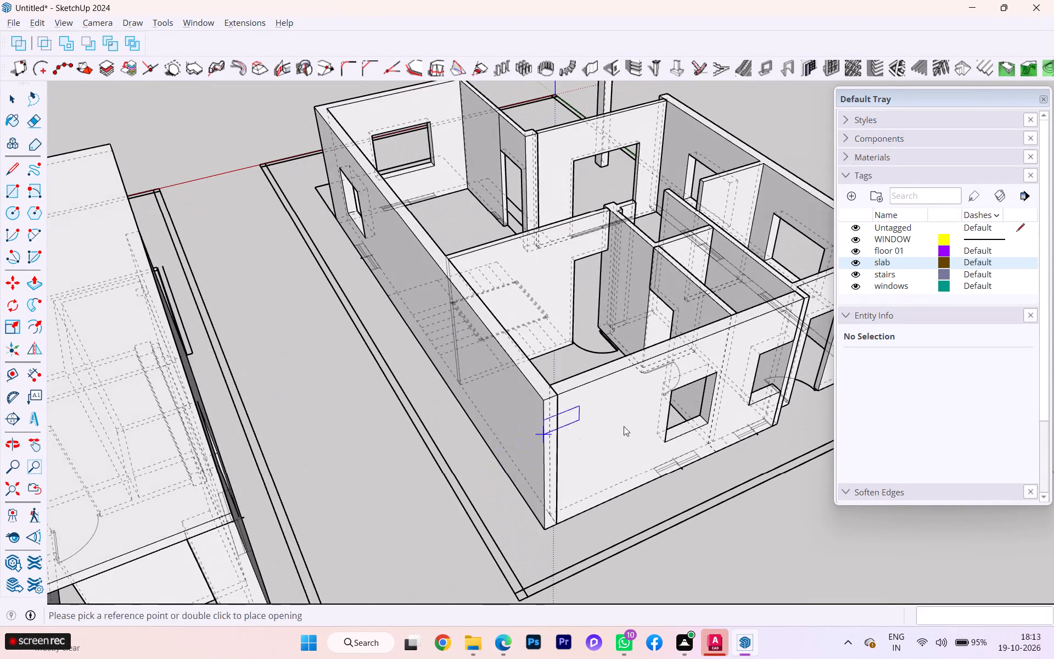
scroll(626, 426, "down", 1)
middle_click_drag(626, 426, 462, 458)
middle_click_drag(743, 400, 421, 399)
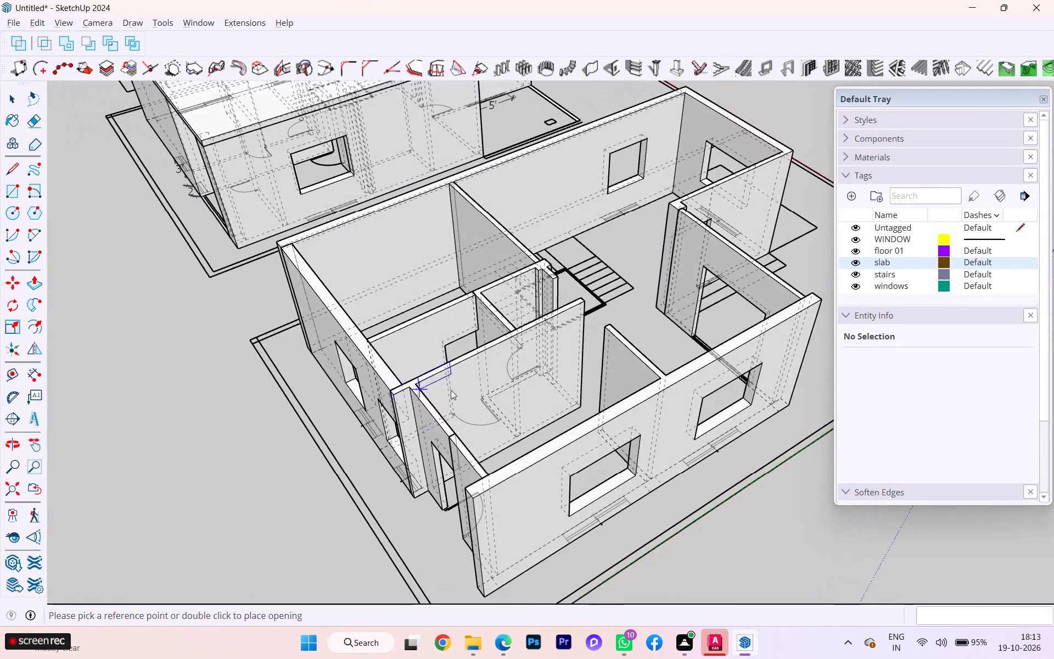
scroll(550, 395, "up", 1)
scroll(550, 395, "down", 2)
scroll(550, 395, "up", 3)
scroll(542, 374, "down", 2)
middle_click_drag(542, 374, 715, 327)
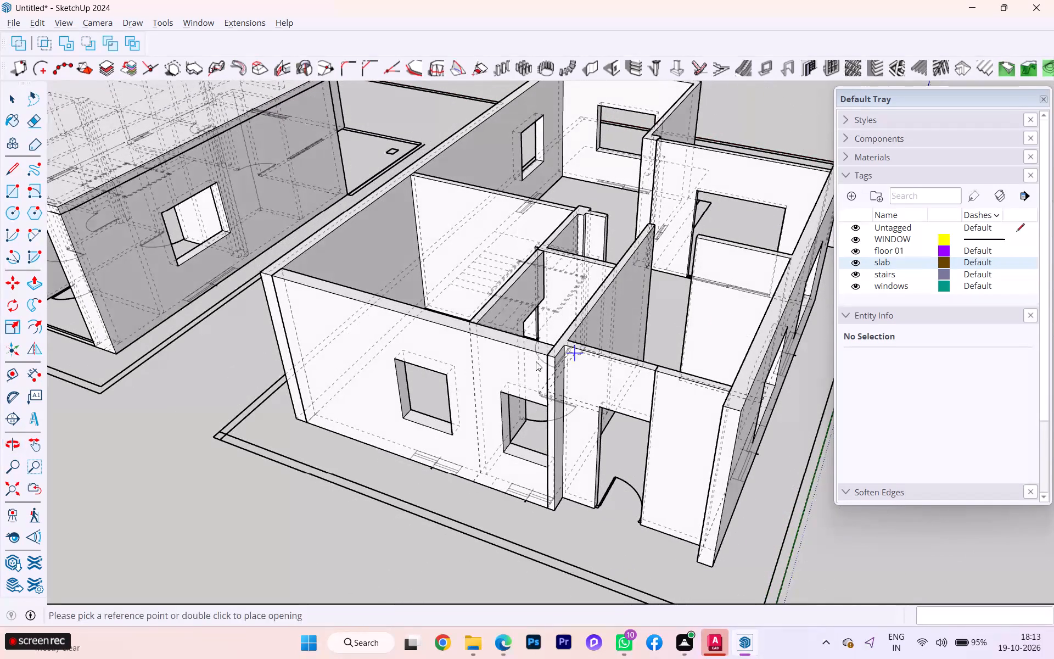
scroll(512, 362, "down", 1)
scroll(512, 362, "up", 2)
scroll(512, 362, "down", 2)
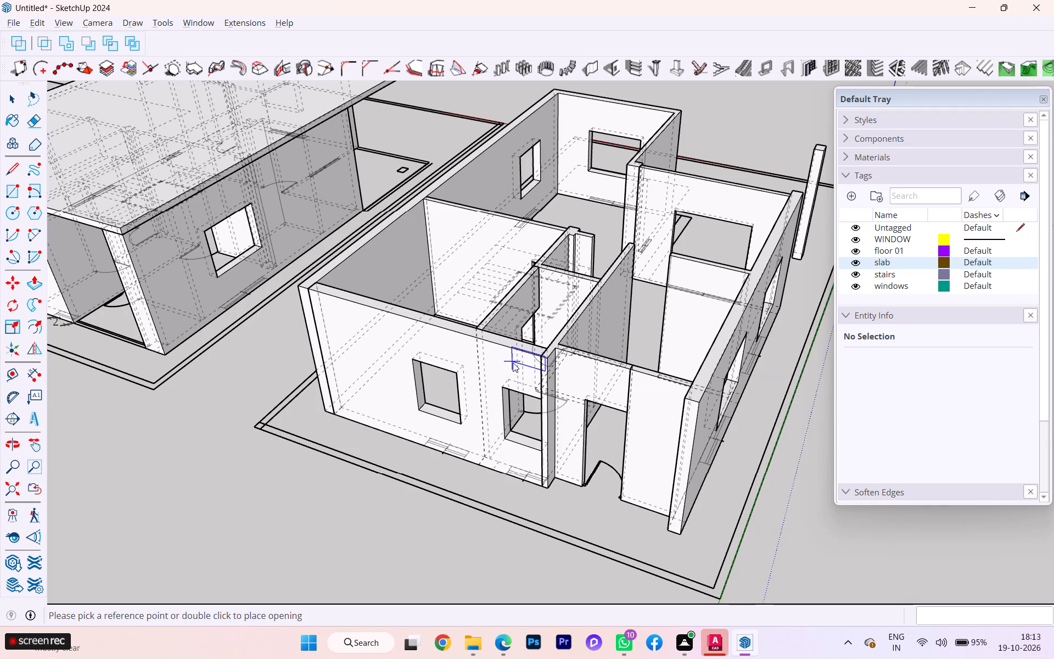
scroll(682, 451, "down", 2)
middle_click_drag(703, 451, 557, 446)
scroll(564, 477, "up", 2)
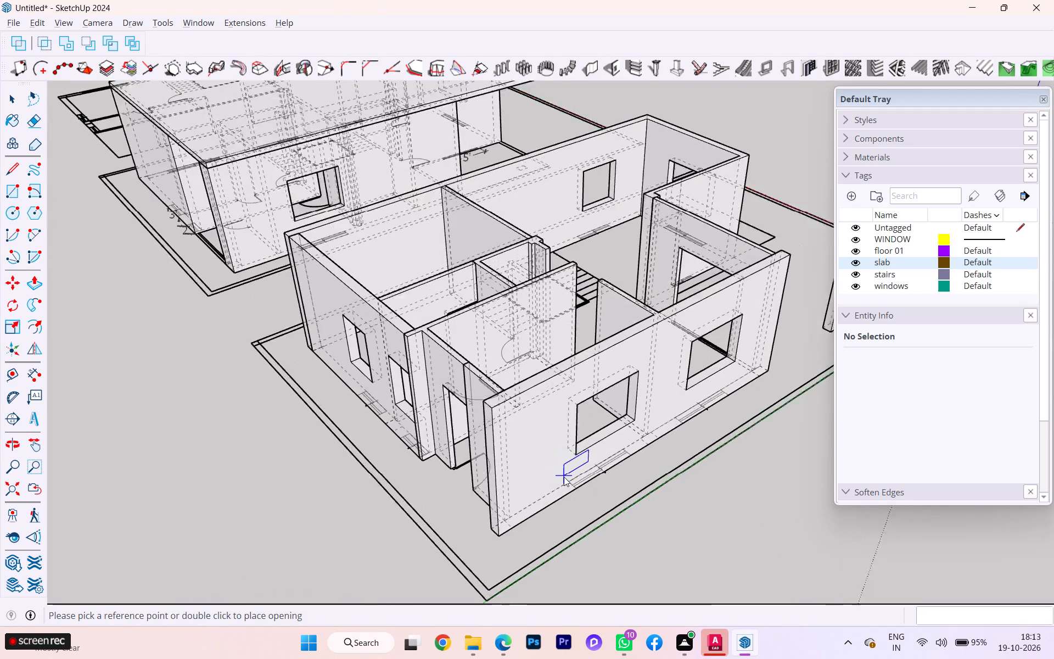
scroll(564, 477, "up", 3)
scroll(569, 457, "down", 2)
scroll(569, 456, "up", 2)
scroll(569, 454, "down", 4)
scroll(489, 449, "down", 1)
middle_click_drag(488, 449, 815, 451)
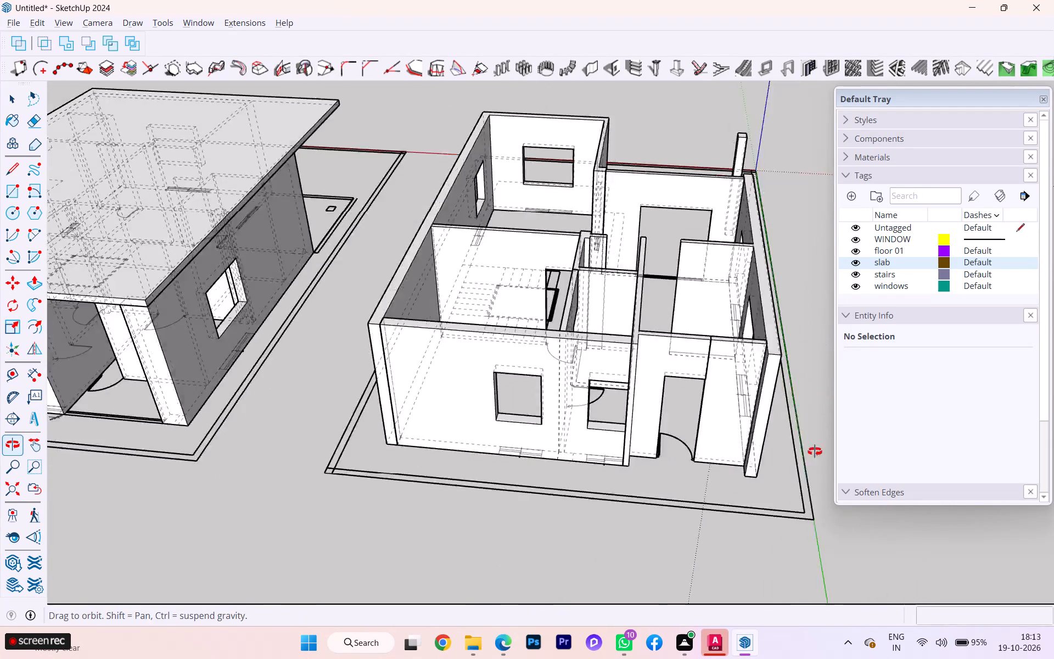
middle_click_drag(815, 451, 820, 451)
middle_click_drag(494, 443, 786, 474)
scroll(424, 417, "down", 1)
middle_click_drag(420, 418, 658, 418)
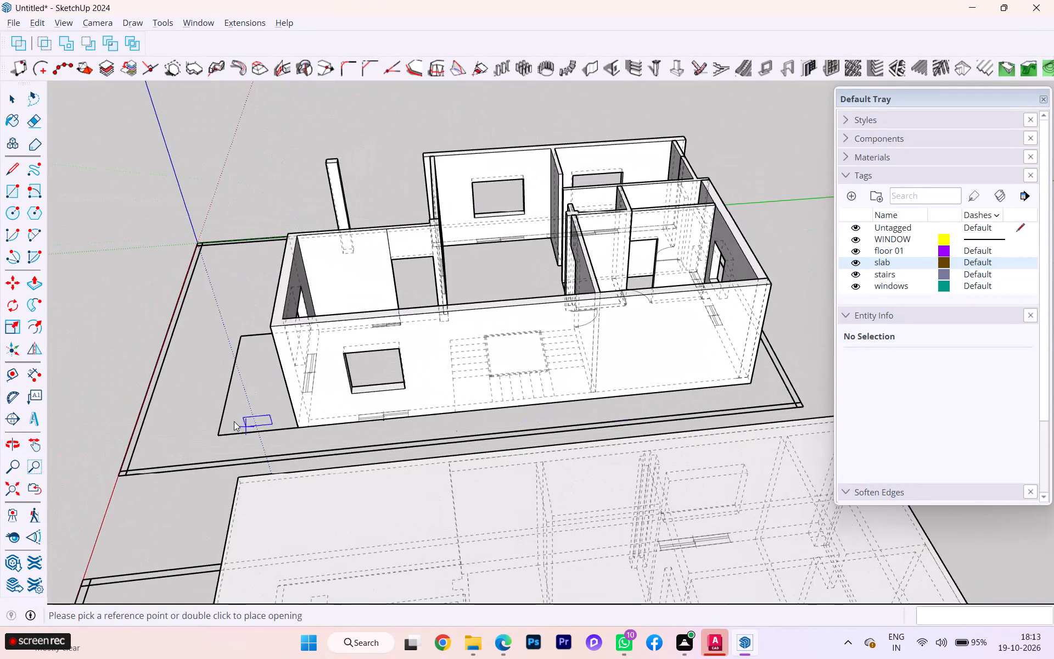
middle_click_drag(234, 421, 548, 389)
scroll(368, 403, "down", 1)
scroll(368, 403, "up", 3)
scroll(368, 403, "down", 1)
scroll(368, 403, "up", 2)
scroll(361, 407, "down", 1)
middle_click_drag(361, 407, 681, 407)
scroll(321, 378, "up", 1)
scroll(374, 384, "up", 3)
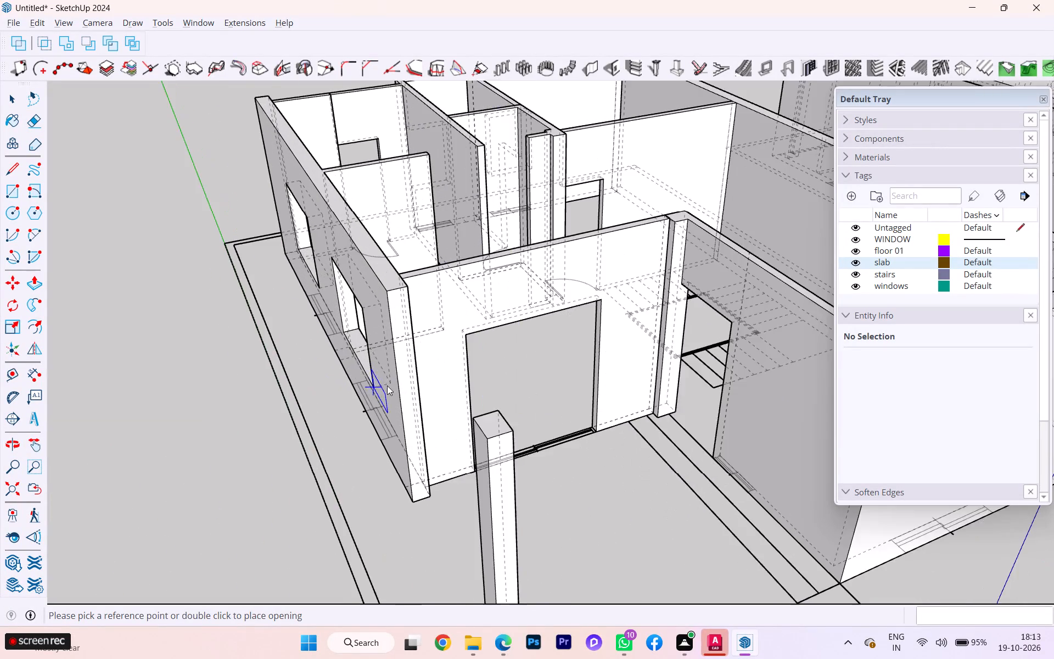
scroll(387, 386, "up", 3)
scroll(430, 389, "down", 4)
scroll(430, 389, "up", 1)
scroll(430, 389, "down", 1)
middle_click_drag(390, 396, 897, 422)
scroll(624, 409, "down", 1)
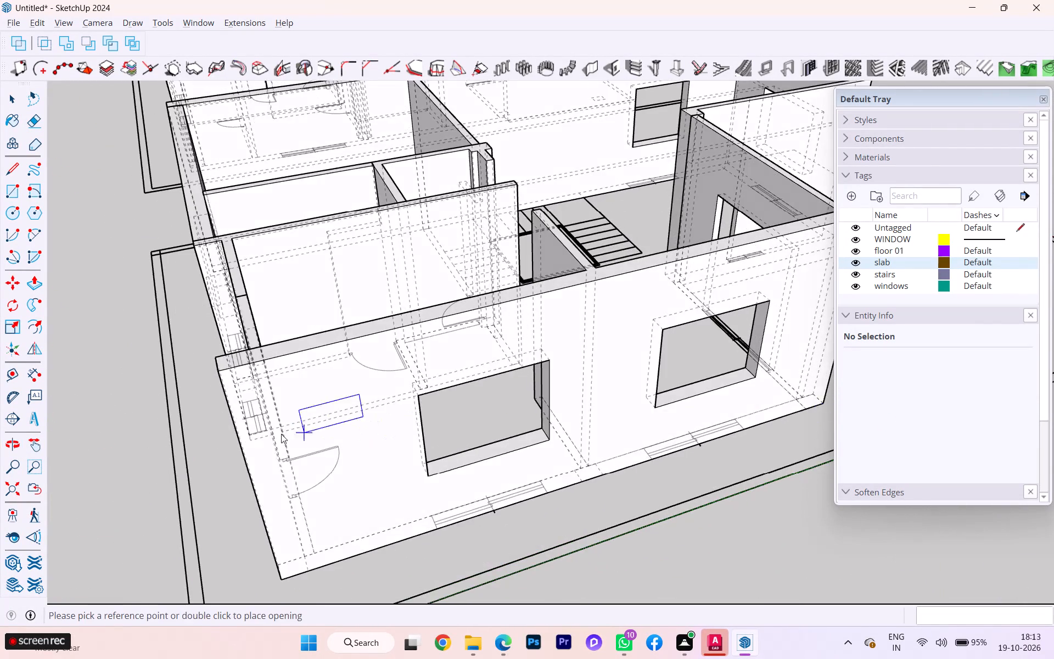
scroll(263, 440, "down", 1)
scroll(263, 441, "up", 1)
scroll(263, 441, "down", 5)
scroll(263, 437, "up", 1)
scroll(267, 437, "down", 1)
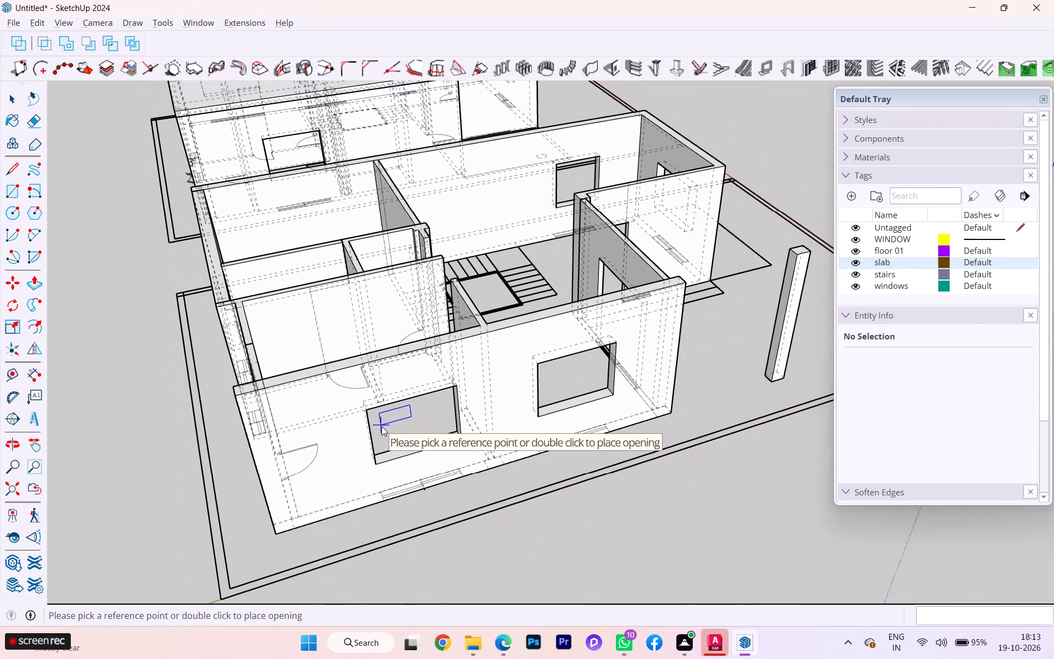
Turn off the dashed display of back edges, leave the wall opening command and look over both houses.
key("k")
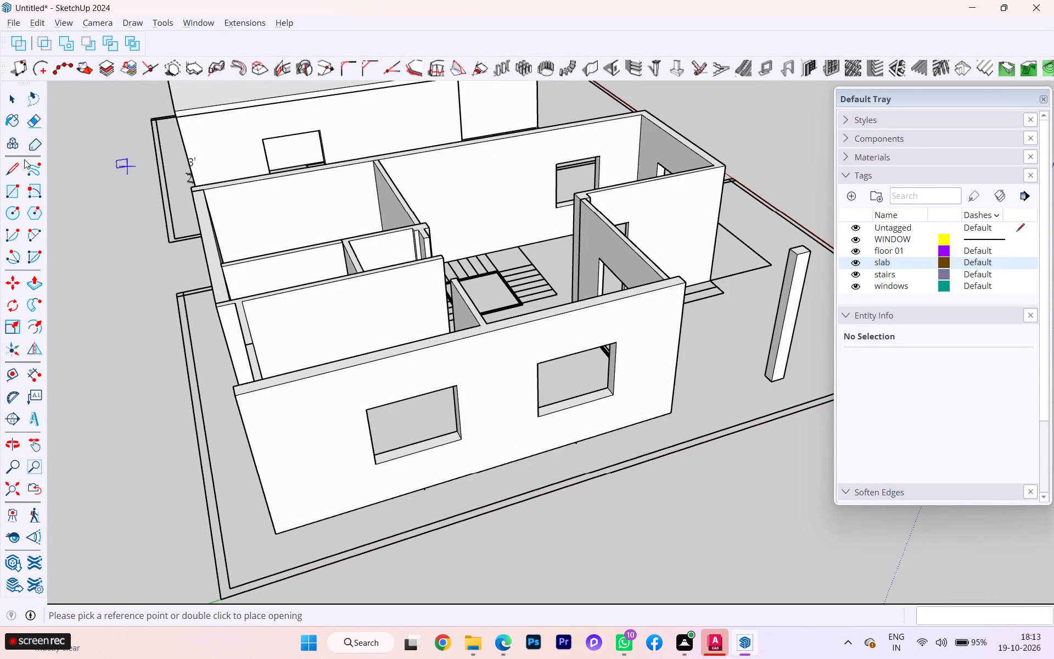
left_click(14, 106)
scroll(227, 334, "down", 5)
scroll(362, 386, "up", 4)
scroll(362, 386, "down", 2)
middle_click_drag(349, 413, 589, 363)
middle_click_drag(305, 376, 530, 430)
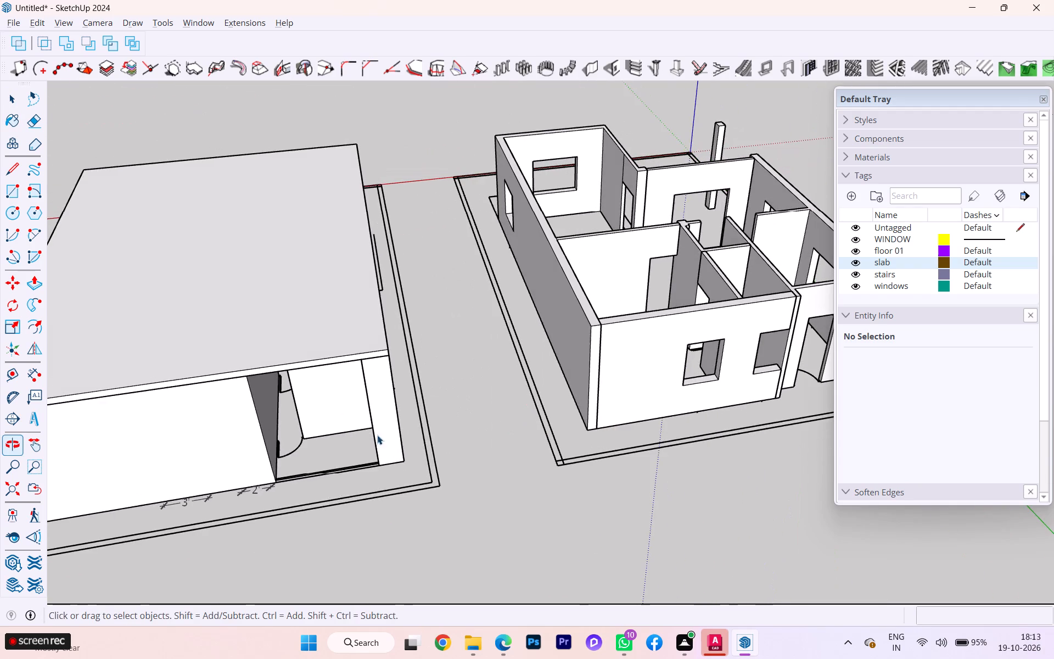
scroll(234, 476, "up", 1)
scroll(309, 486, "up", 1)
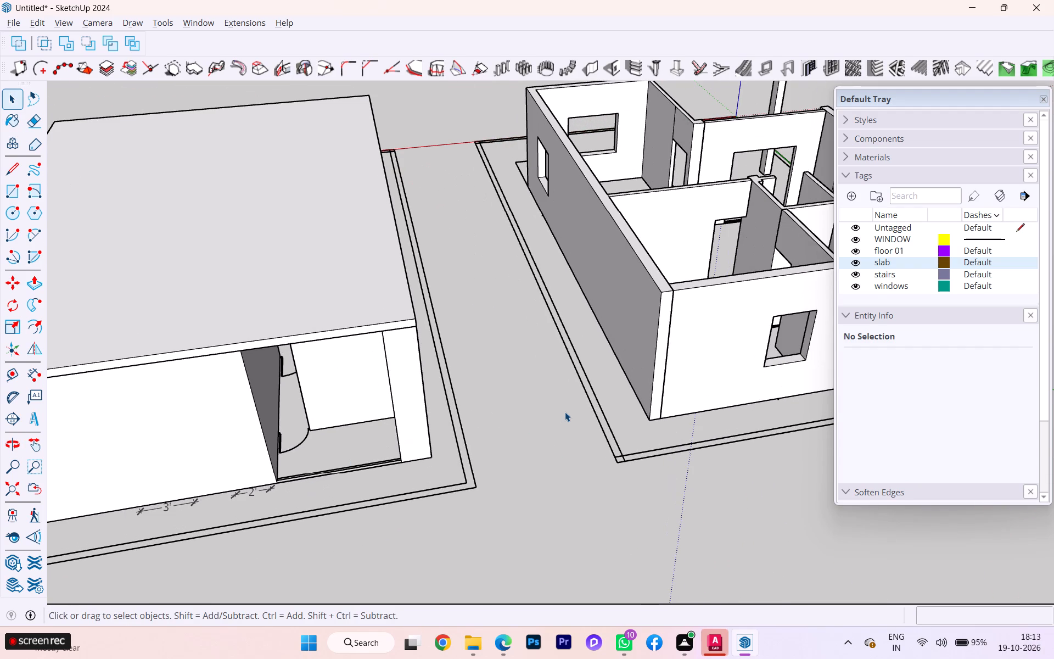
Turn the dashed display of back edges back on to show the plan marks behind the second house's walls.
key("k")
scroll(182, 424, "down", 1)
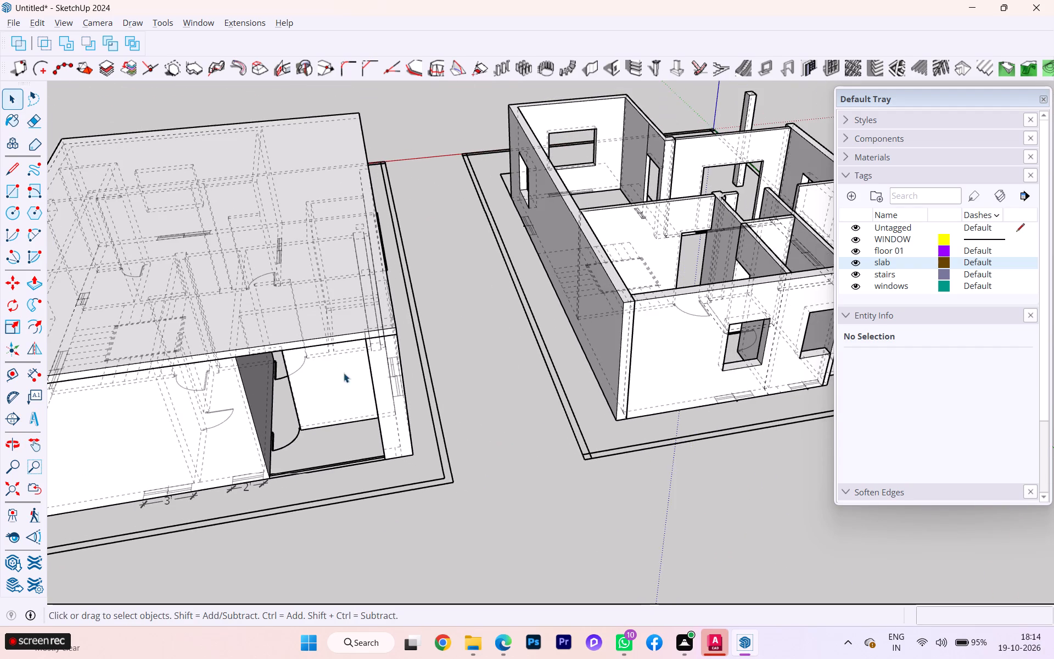
Cut a 2' wide, 1' high opening 8' above the base over the 2' window mark in the second house's wall.
scroll(388, 375, "down", 1)
middle_click_drag(381, 384, 439, 300)
scroll(172, 417, "up", 1)
scroll(172, 417, "down", 4)
scroll(172, 417, "up", 1)
scroll(172, 417, "down", 4)
scroll(172, 417, "up", 13)
left_click(614, 75)
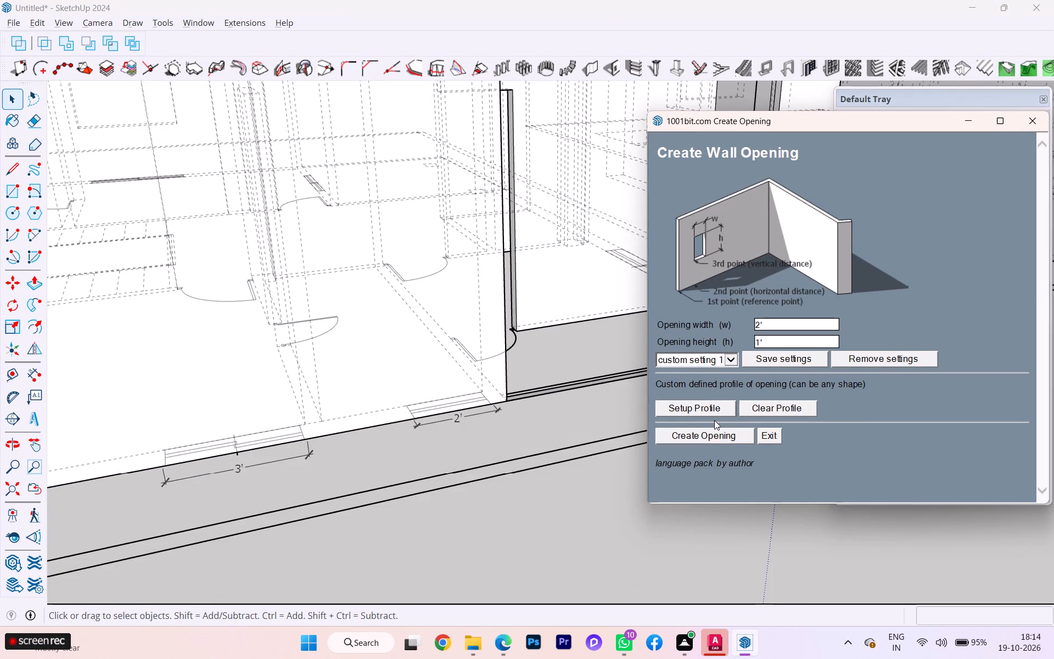
left_click(697, 442)
left_click(692, 437)
left_click(686, 428)
left_click(682, 437)
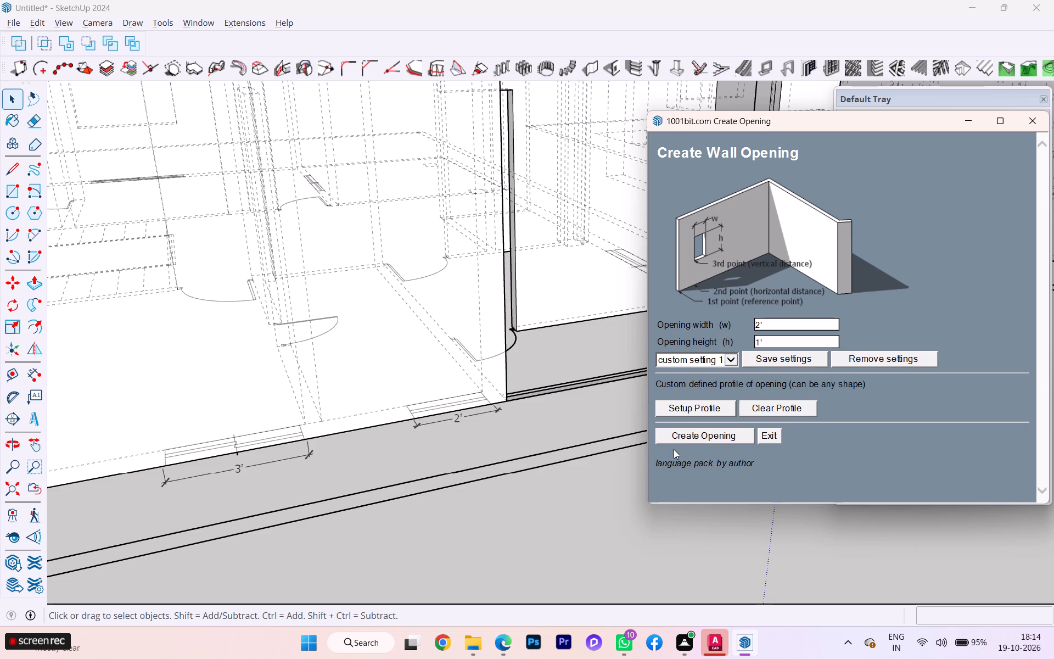
left_click(673, 442)
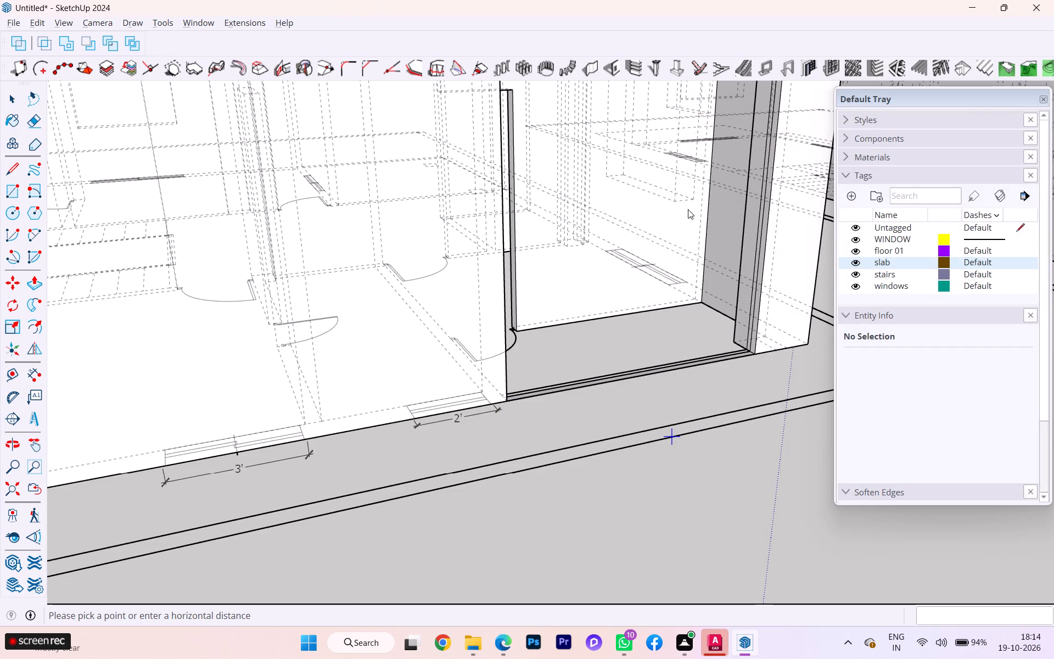
left_click(614, 68)
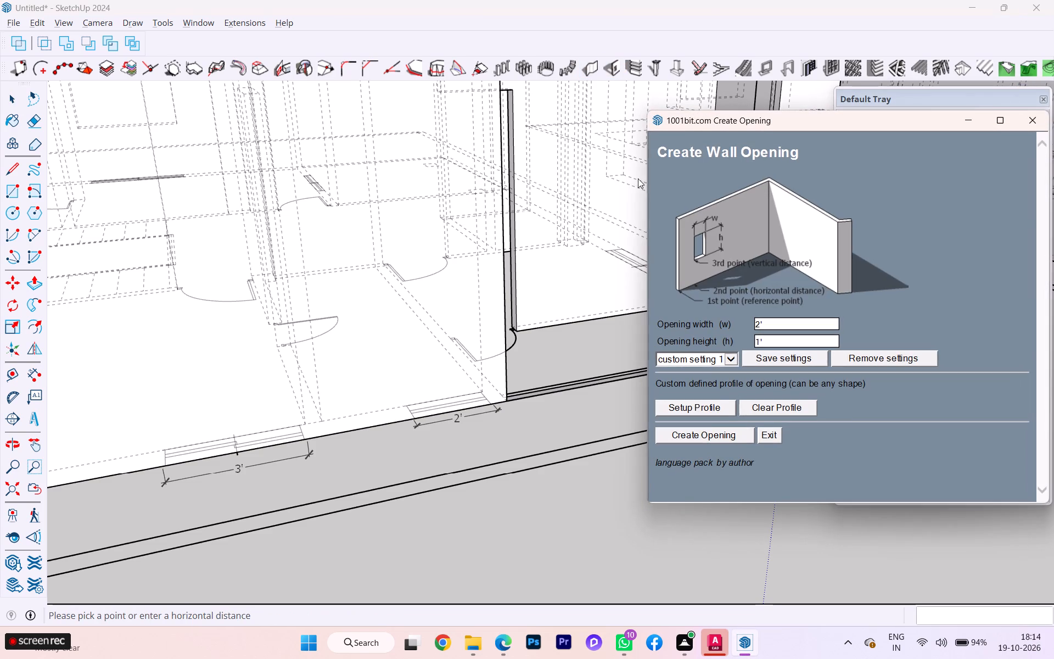
left_click(700, 434)
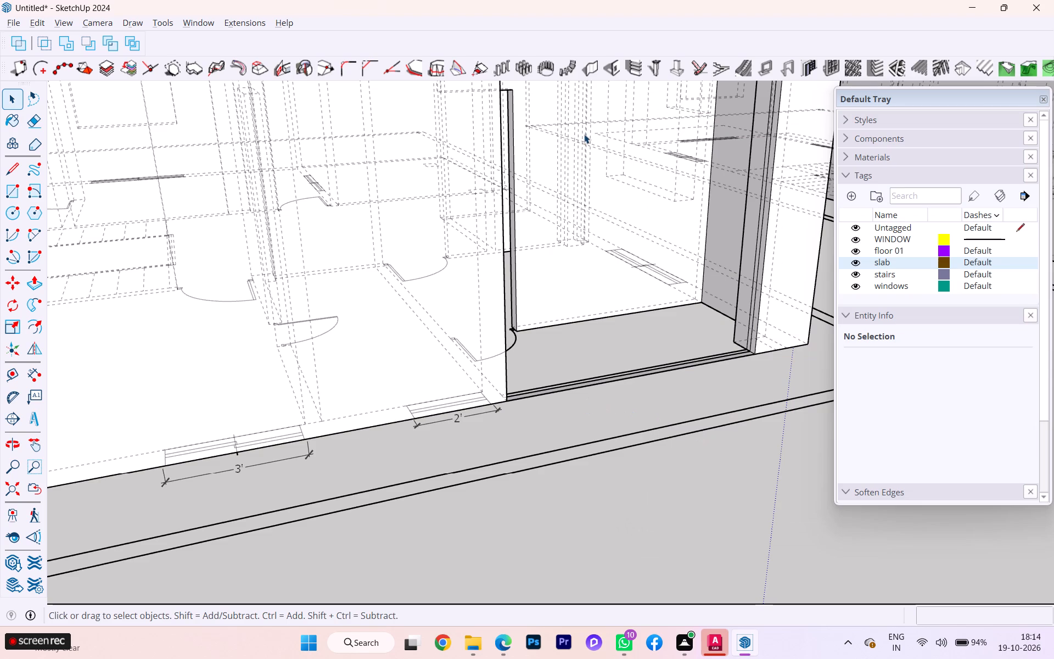
left_click(609, 73)
left_click(687, 433)
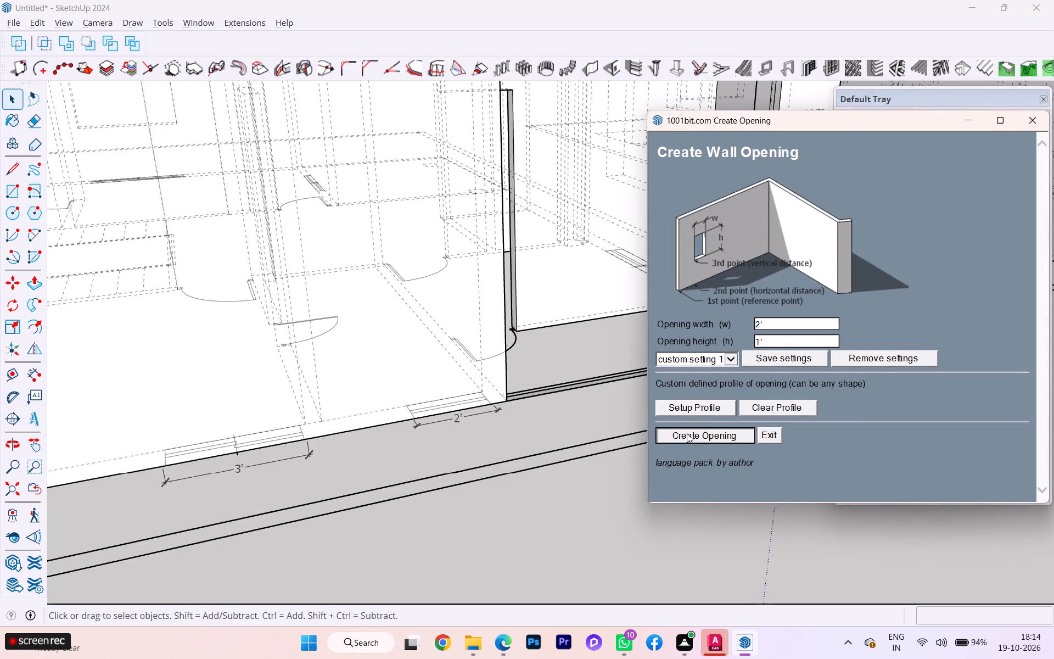
scroll(411, 406, "up", 3)
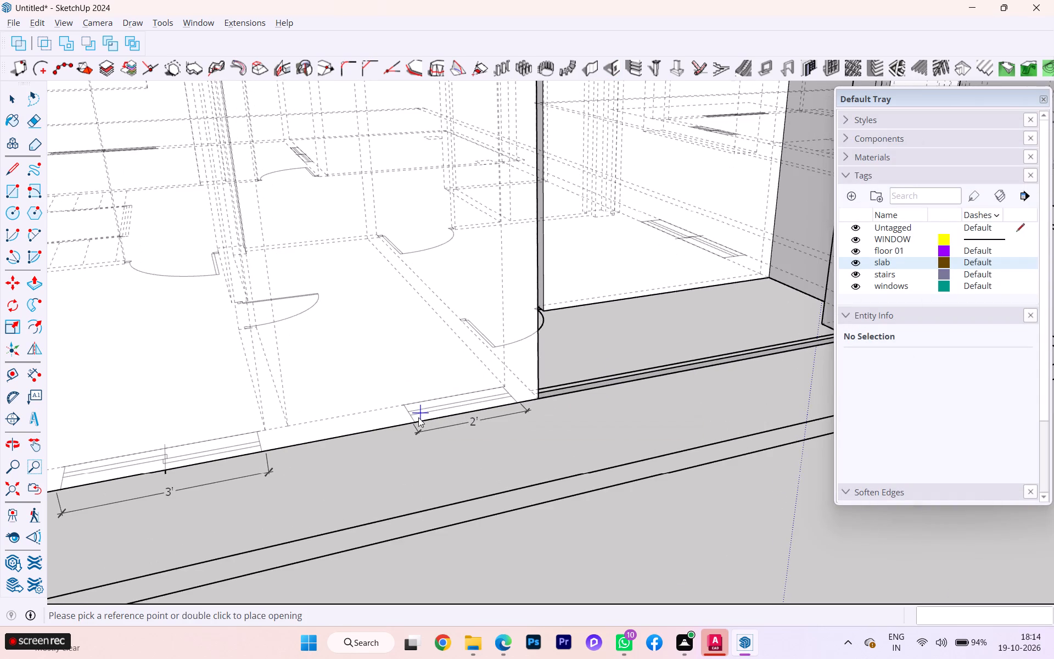
scroll(415, 421, "up", 4)
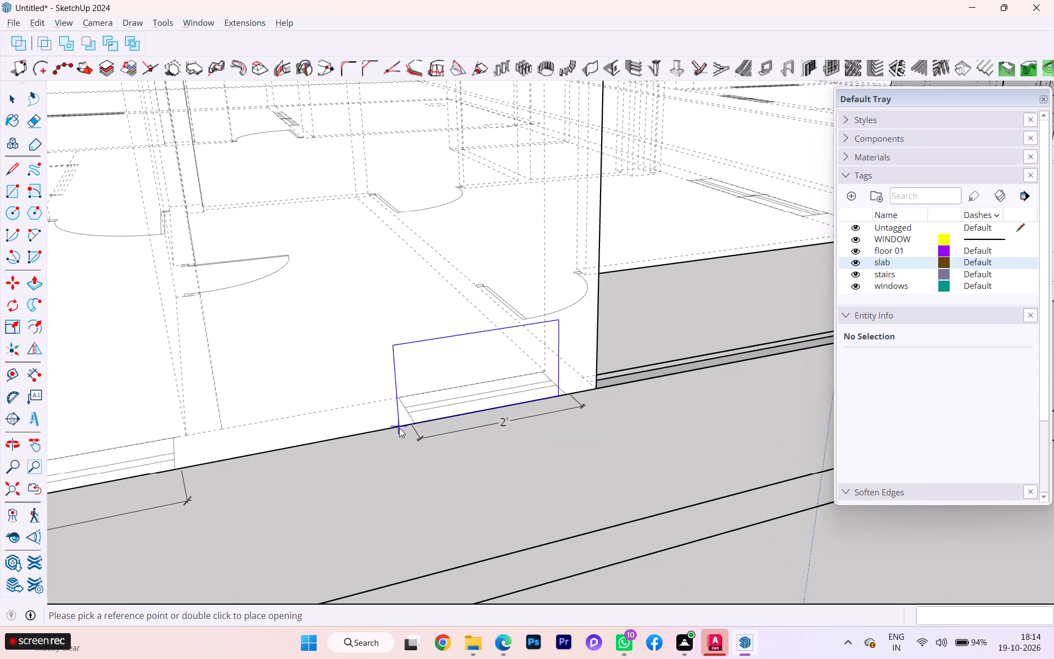
left_click(408, 421)
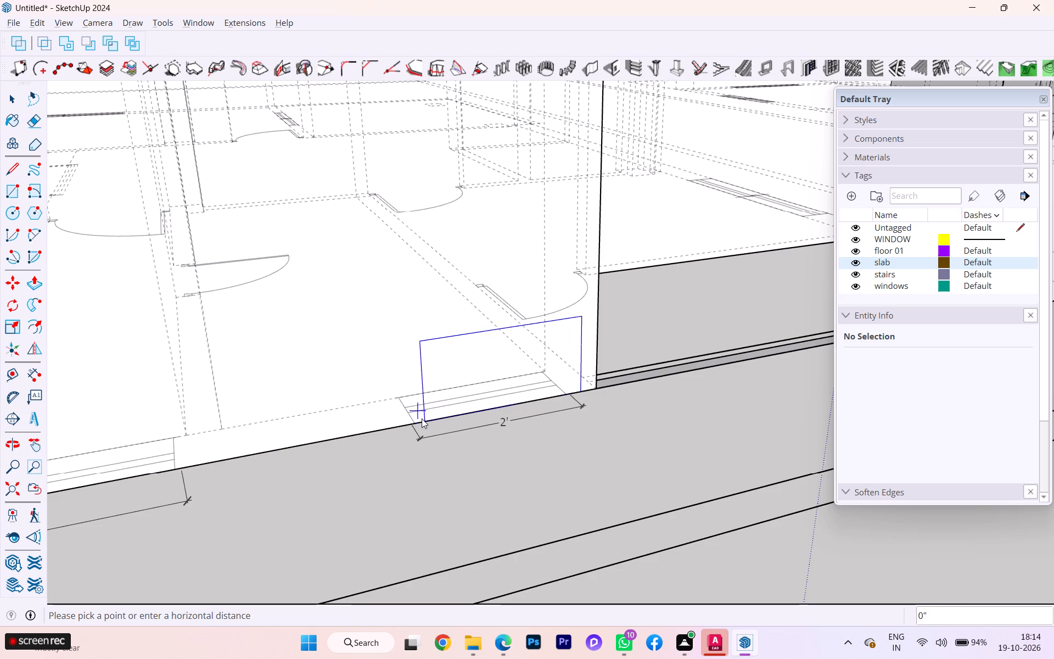
left_click(411, 427)
scroll(397, 297, "down", 10)
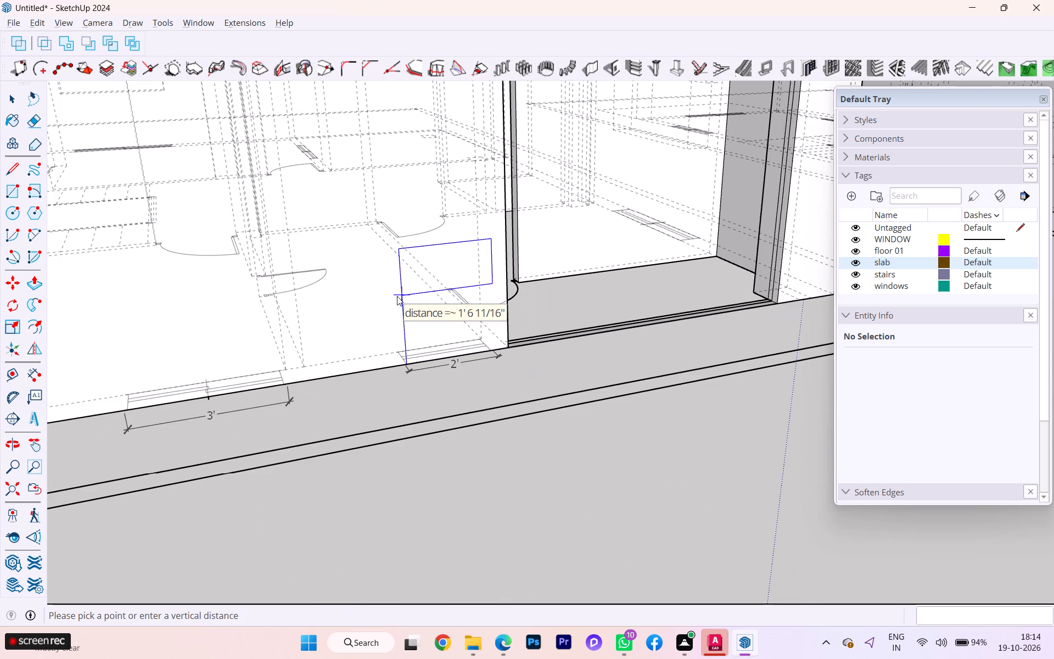
type("8'")
key("Return")
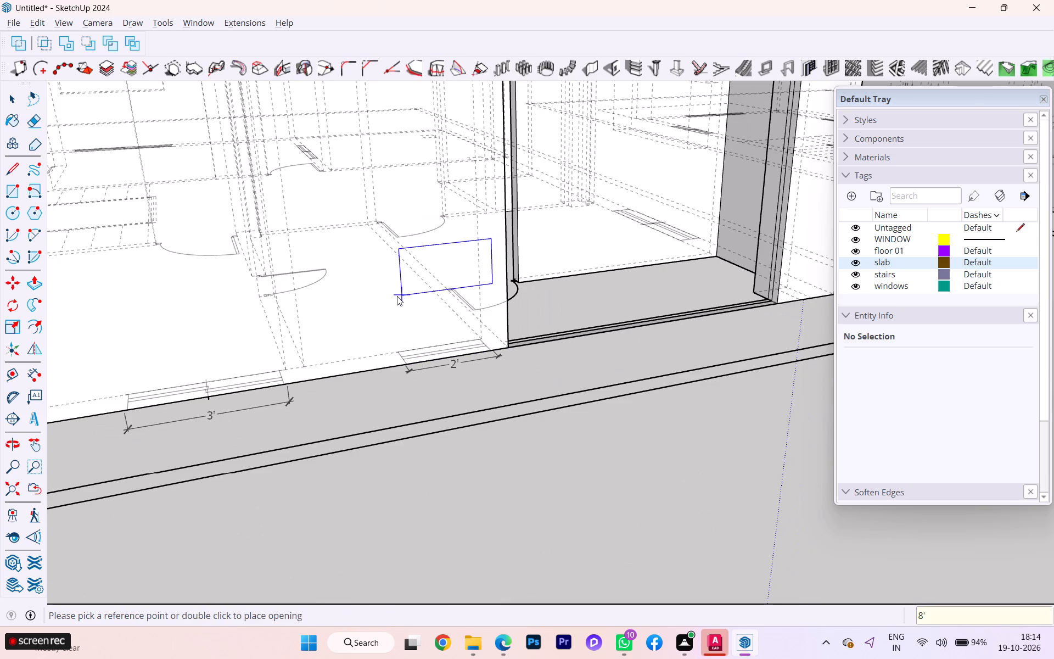
Set the wall opening width to 3' for the 3' window mark on the same wall.
scroll(397, 297, "down", 5)
scroll(415, 372, "up", 4)
scroll(416, 374, "down", 2)
scroll(434, 392, "up", 2)
scroll(435, 392, "down", 3)
scroll(462, 404, "up", 1)
scroll(463, 405, "down", 2)
scroll(474, 411, "up", 2)
scroll(474, 411, "down", 2)
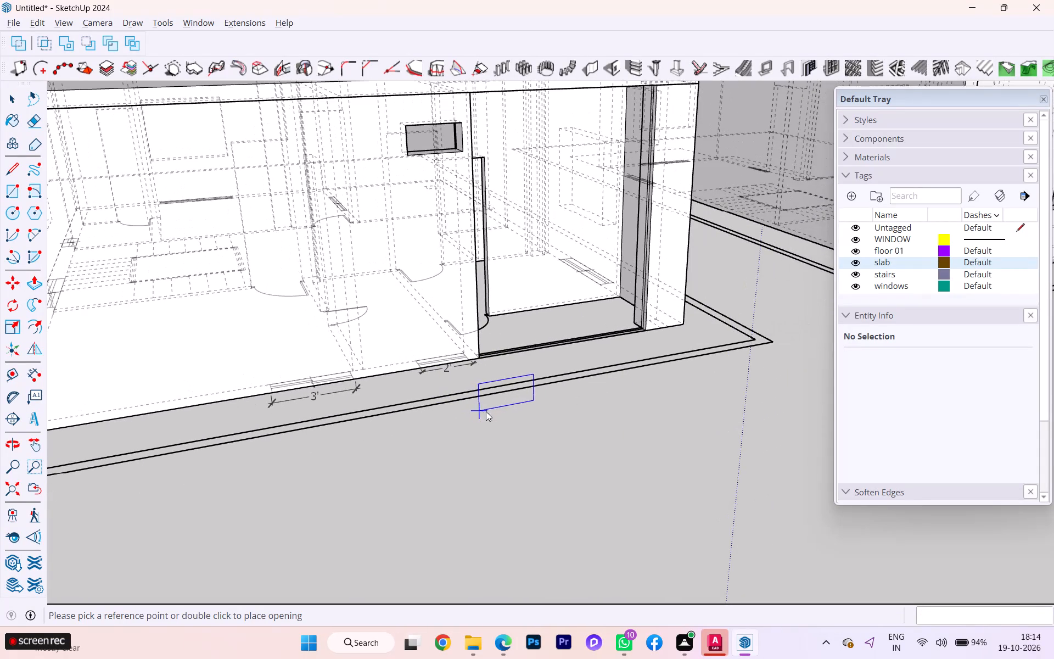
scroll(495, 408, "down", 1)
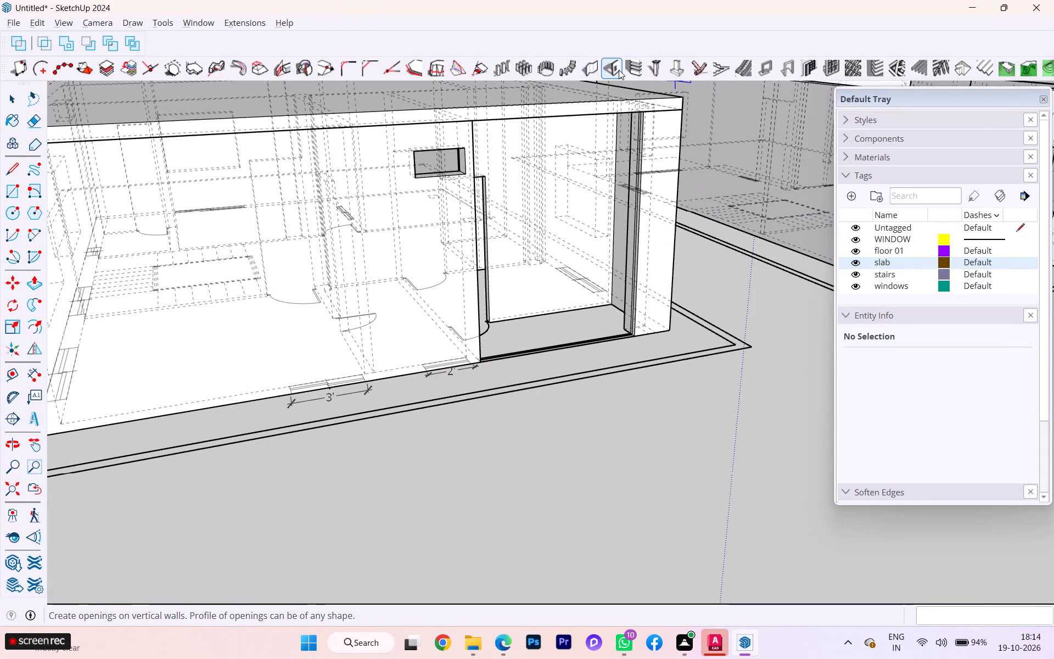
left_click(619, 70)
left_click_drag(772, 331, 738, 331)
left_click(758, 323)
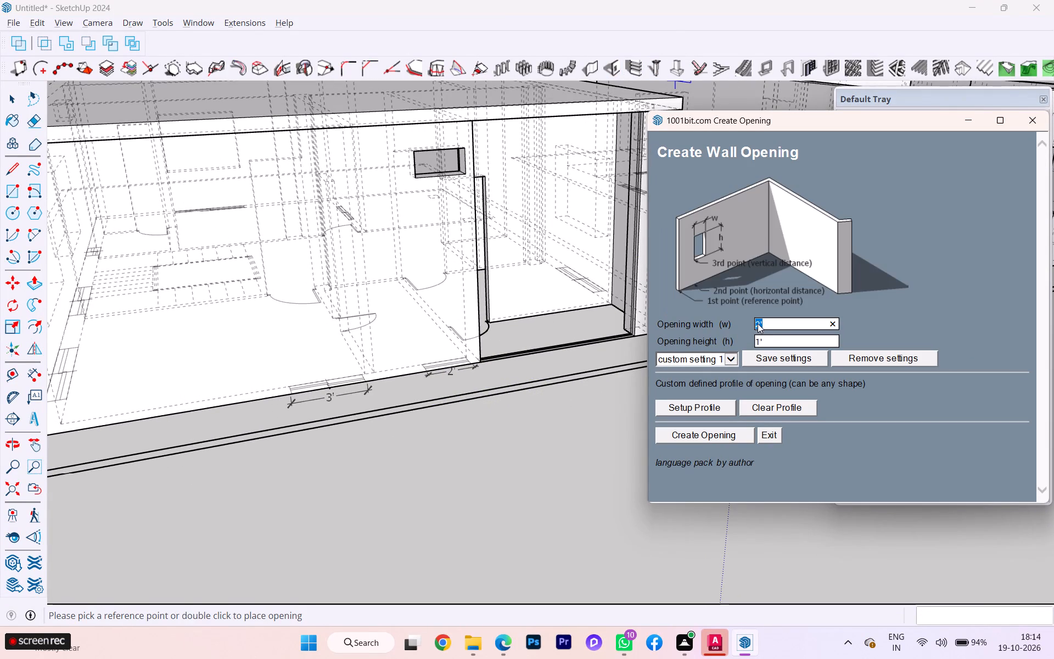
type("3'")
left_click(669, 437)
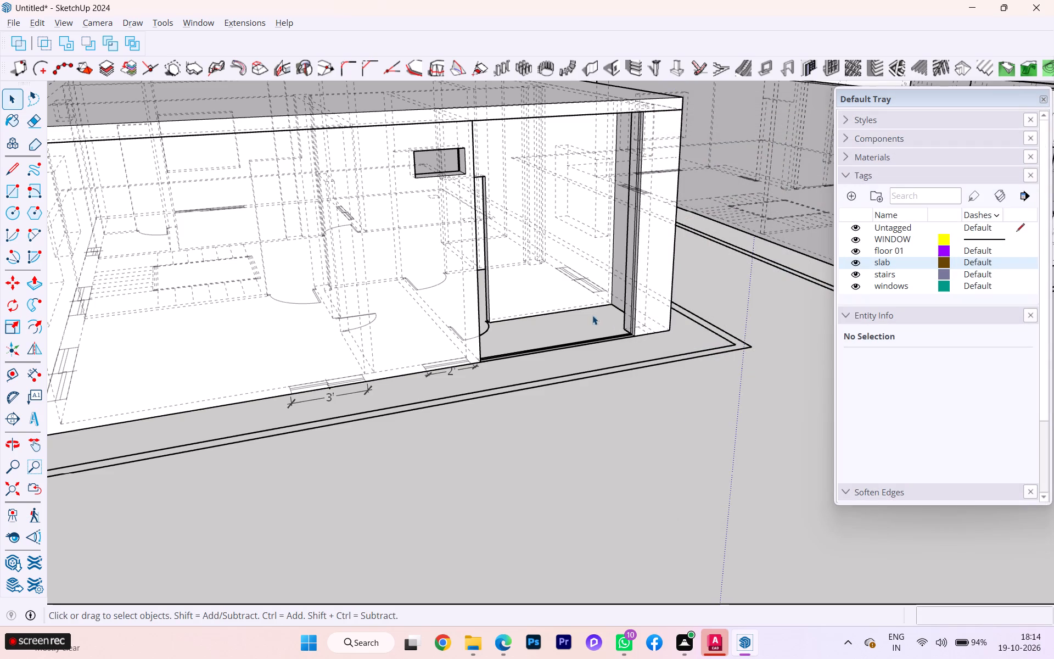
left_click(603, 73)
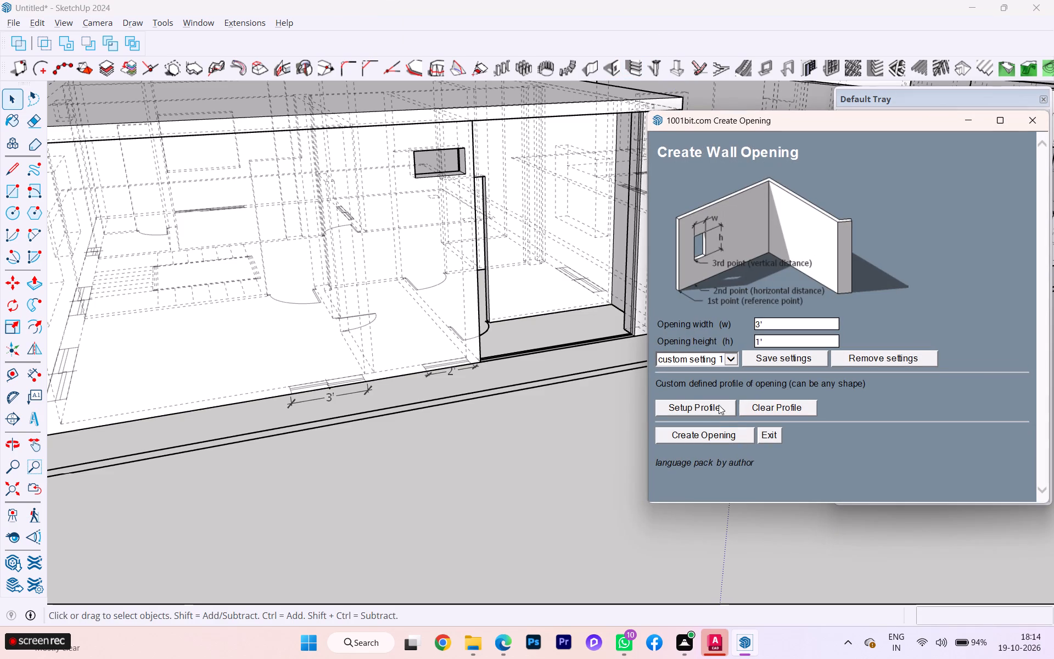
left_click(715, 432)
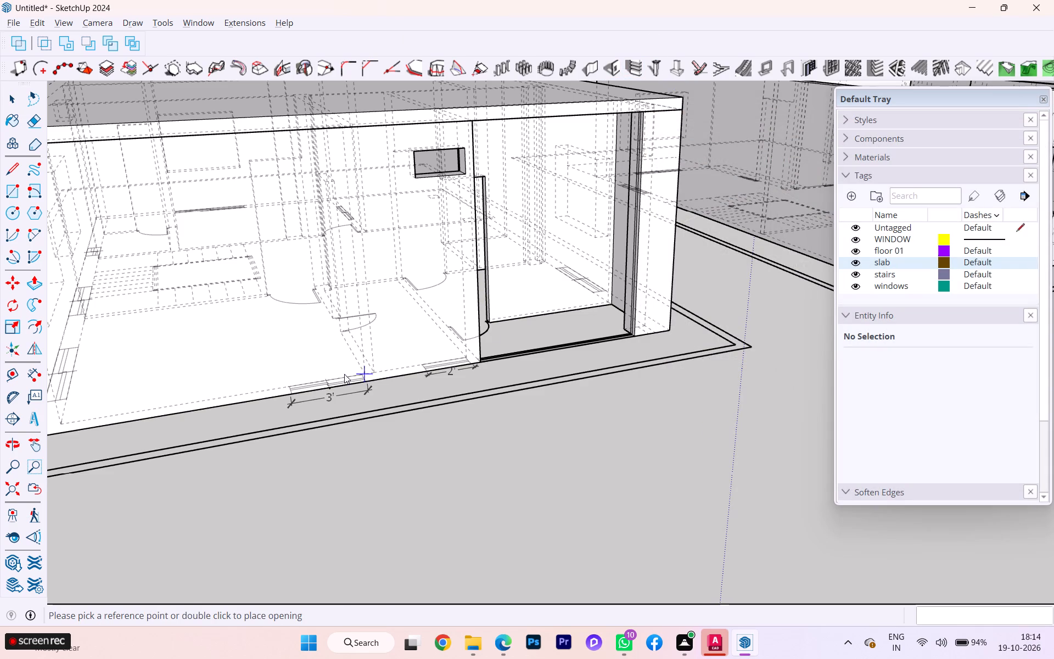
scroll(339, 373, "up", 4)
scroll(295, 384, "down", 1)
scroll(295, 384, "up", 3)
scroll(287, 397, "down", 1)
scroll(287, 397, "up", 2)
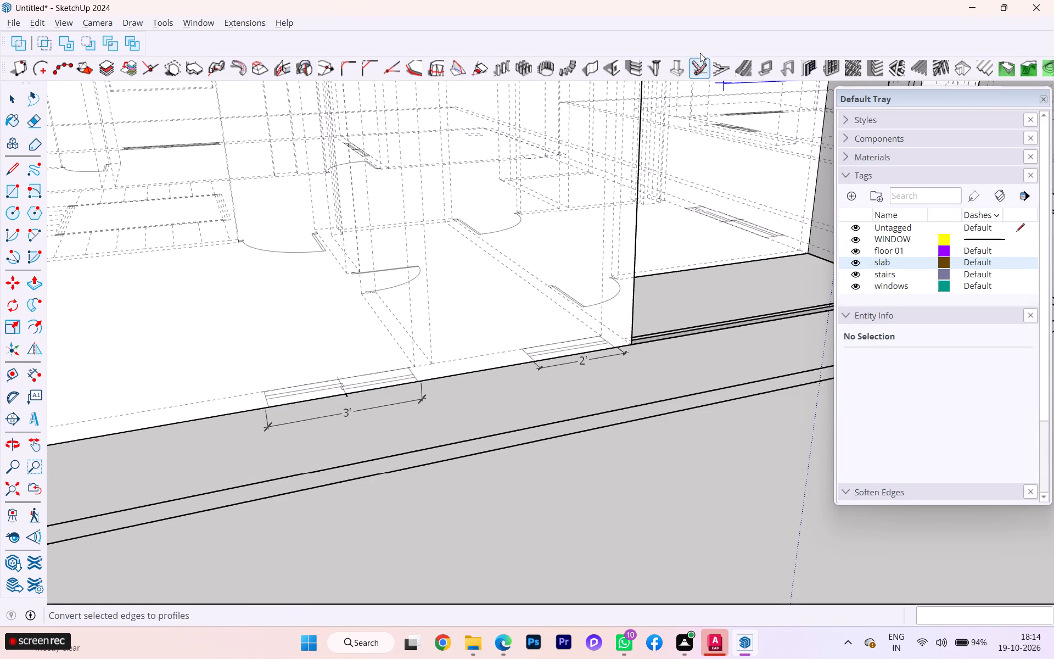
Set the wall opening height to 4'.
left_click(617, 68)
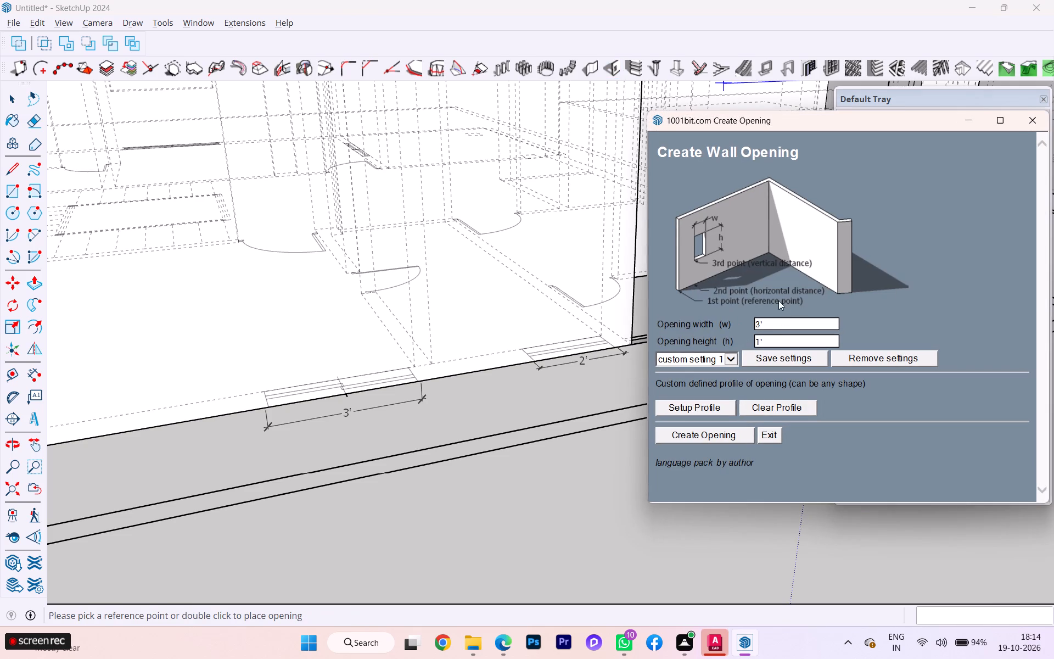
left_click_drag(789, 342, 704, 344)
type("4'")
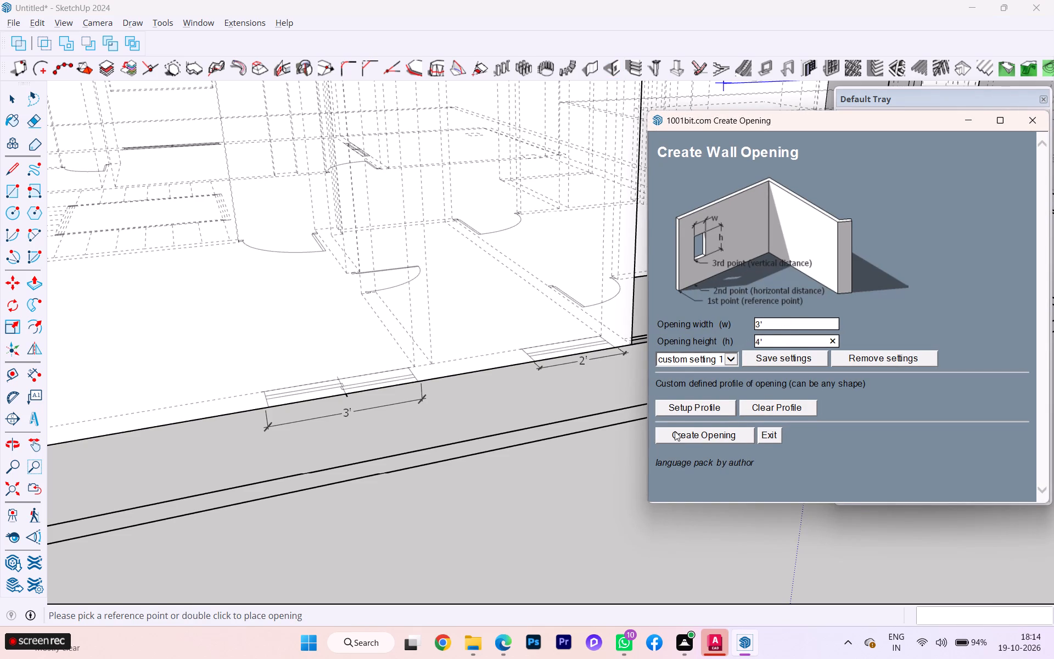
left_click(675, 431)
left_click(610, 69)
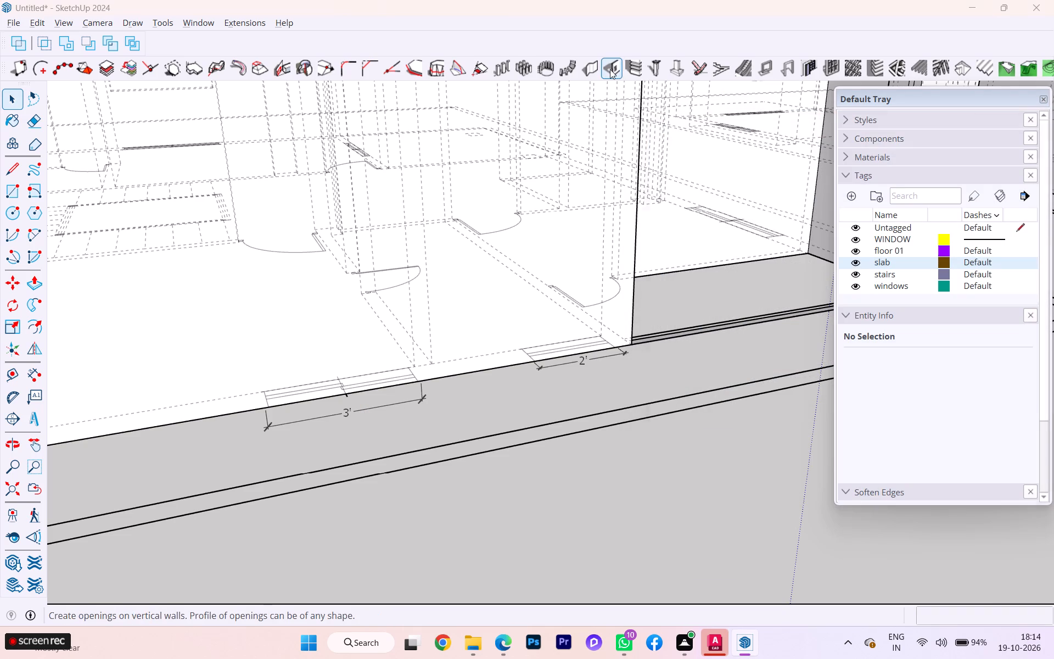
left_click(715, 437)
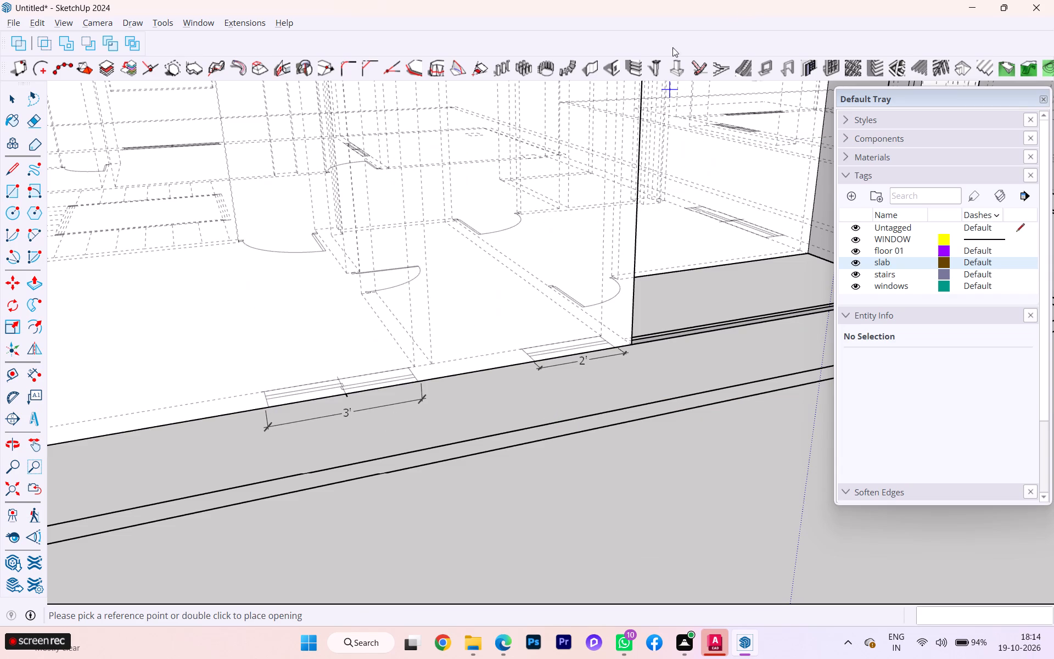
Set the wall opening height to 3'.
left_click(620, 63)
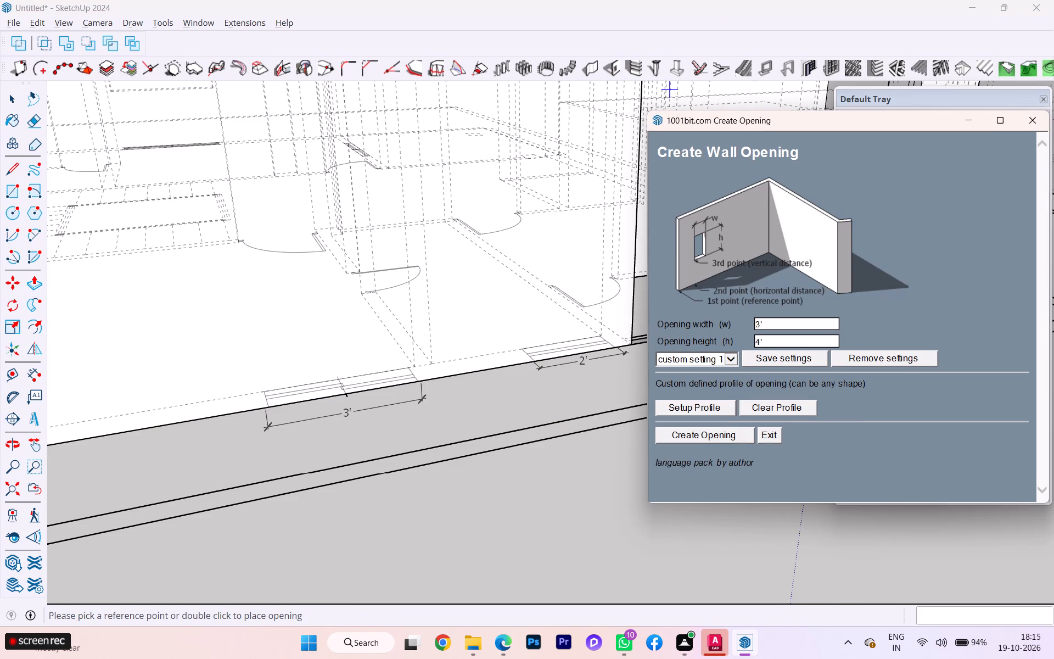
left_click_drag(779, 340, 714, 345)
type("3'")
left_click(663, 434)
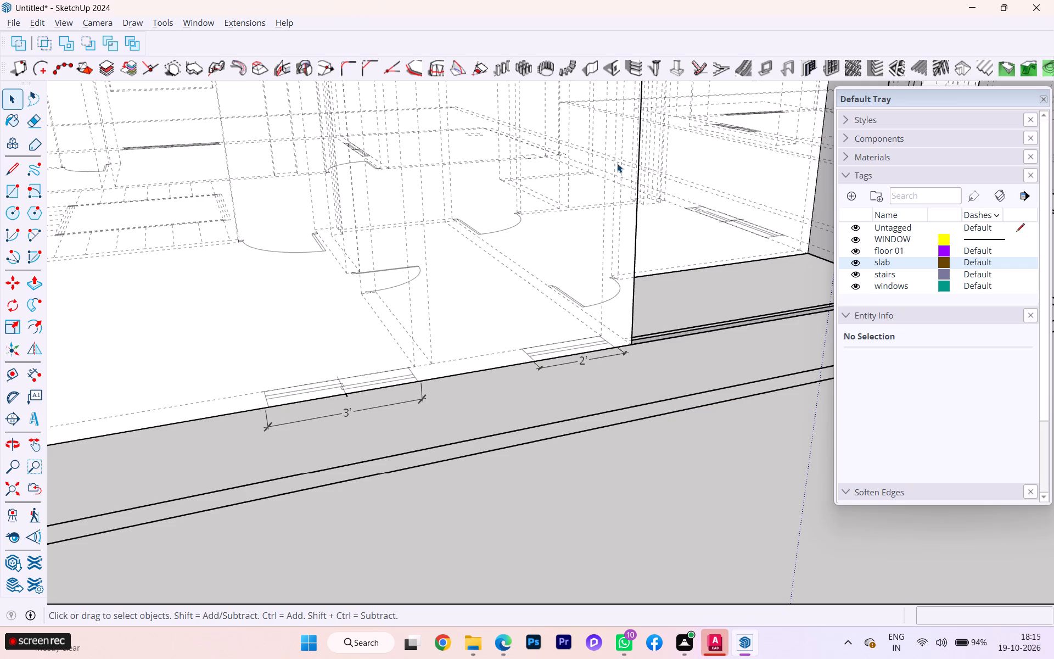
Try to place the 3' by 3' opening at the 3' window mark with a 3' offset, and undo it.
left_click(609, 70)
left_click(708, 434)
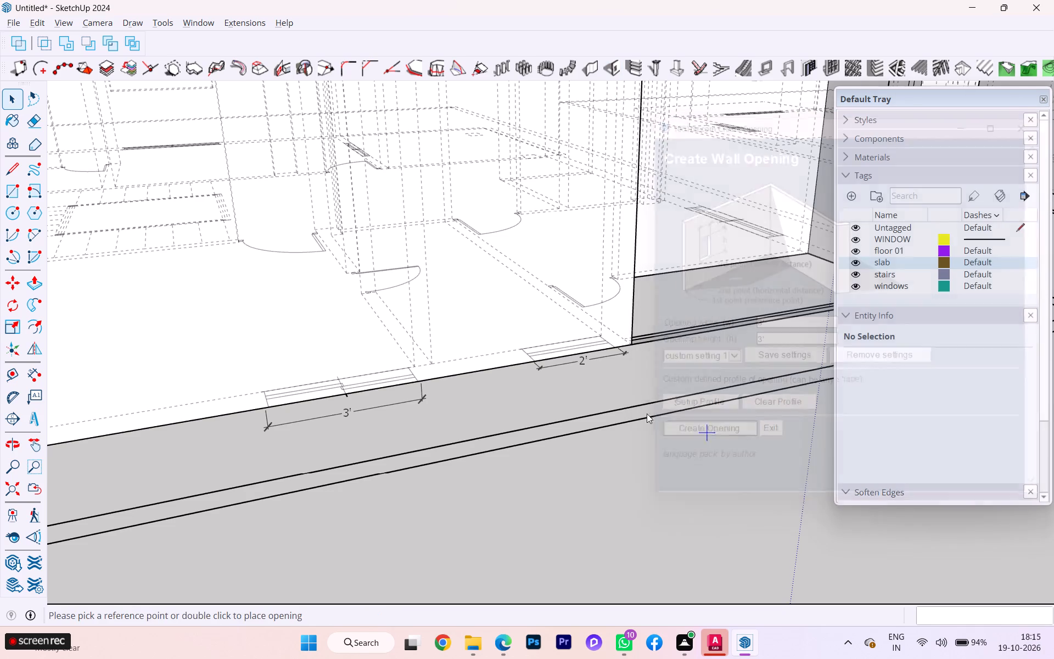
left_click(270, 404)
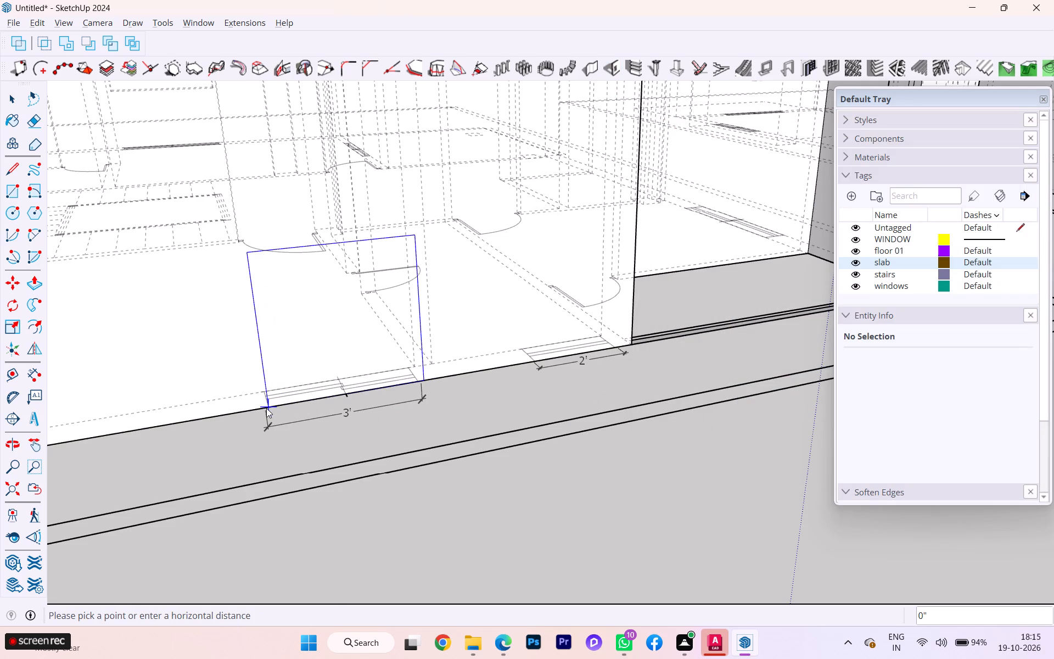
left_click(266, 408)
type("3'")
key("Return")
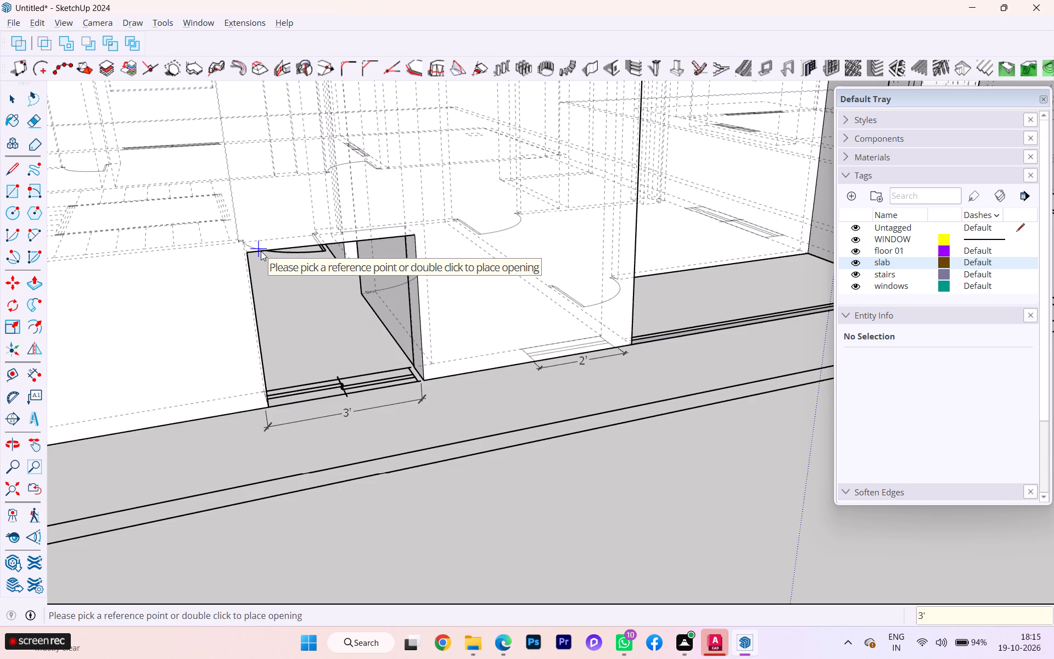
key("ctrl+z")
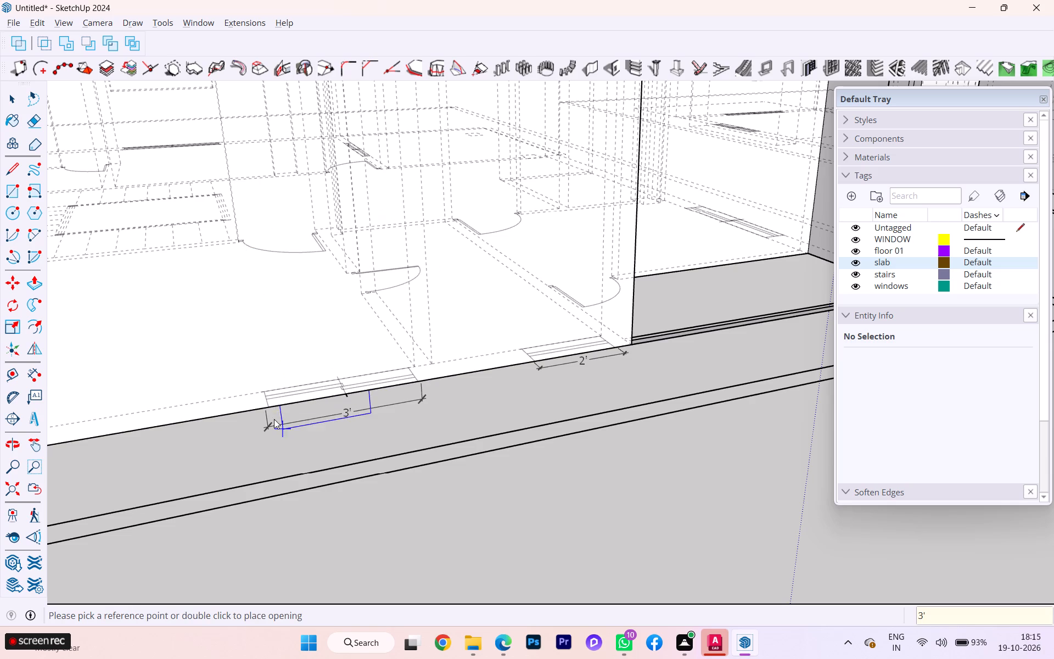
Cut the 3' by 3' opening 3' above the base at the 3' window mark on the same wall.
left_click(268, 405)
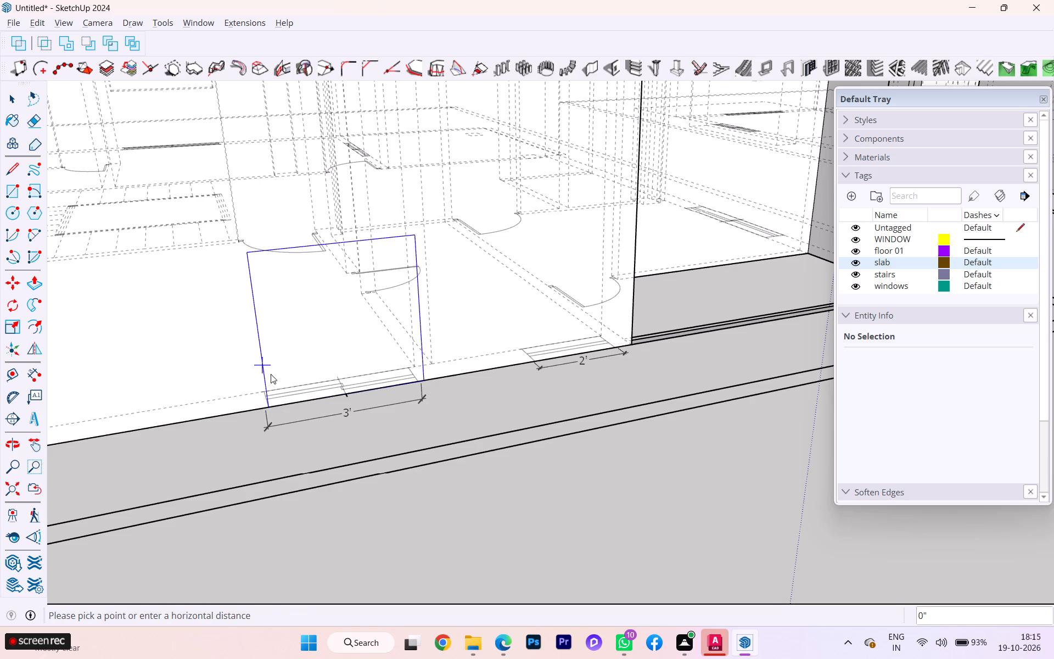
left_click(271, 405)
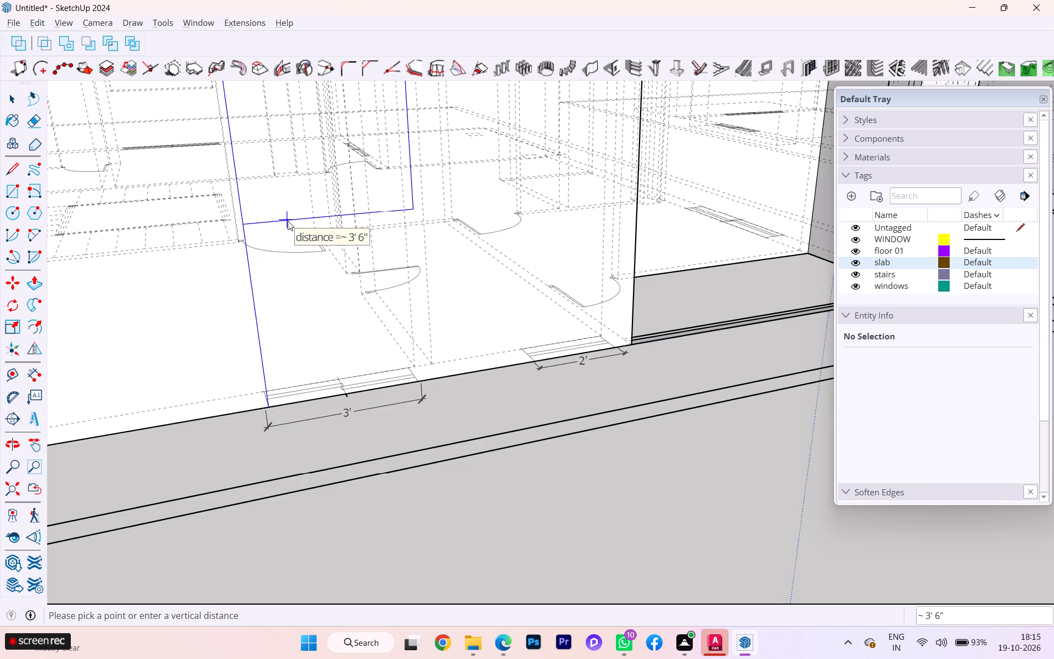
type("3'")
key("Return")
Look over the second house's adjoining walls to compare the cut openings with the window marks on the plan.
scroll(406, 278, "up", 1)
scroll(428, 285, "down", 2)
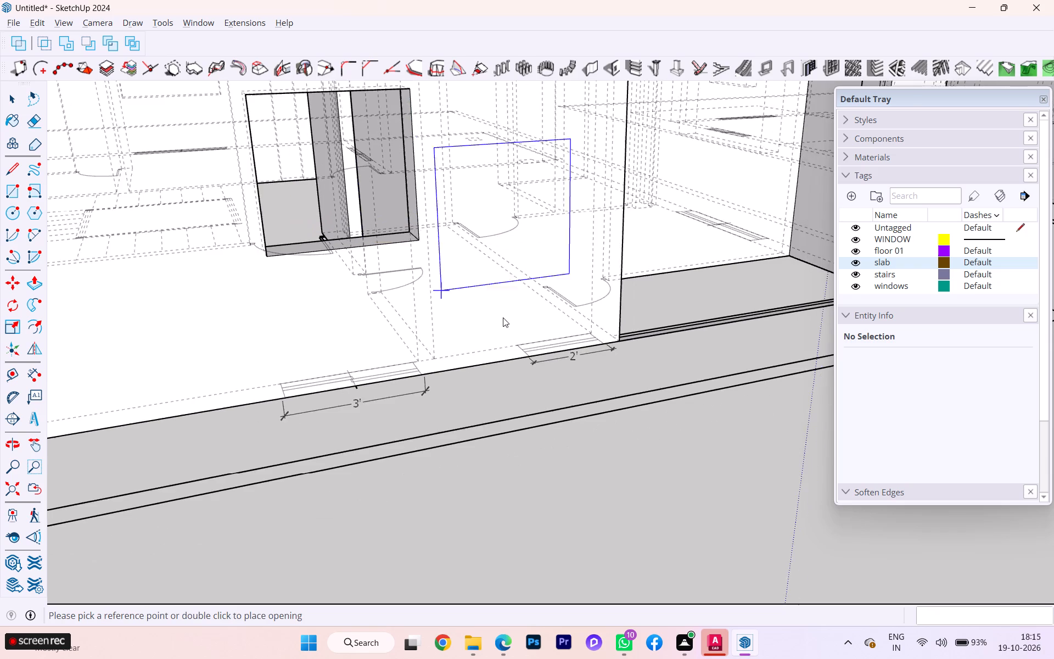
scroll(514, 311, "down", 3)
scroll(518, 312, "up", 1)
scroll(518, 312, "down", 2)
scroll(526, 315, "up", 1)
scroll(526, 315, "down", 8)
middle_click_drag(470, 344, 636, 351)
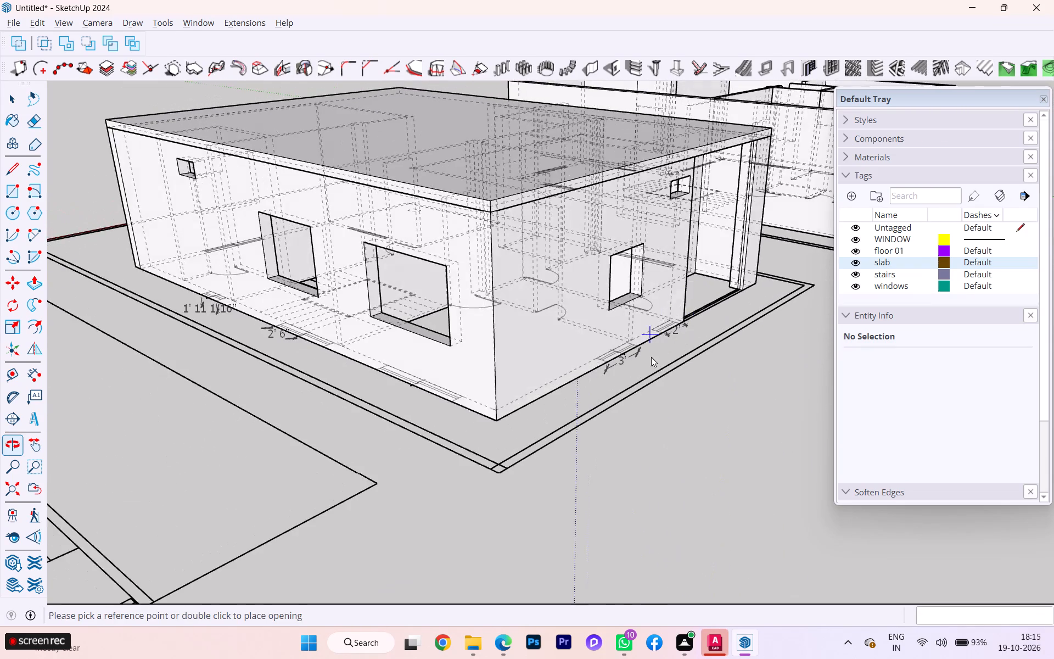
Look around the second house's outer walls to find the next window mark without an opening.
scroll(438, 399, "down", 2)
middle_click_drag(441, 399, 688, 394)
middle_click_drag(313, 417, 565, 407)
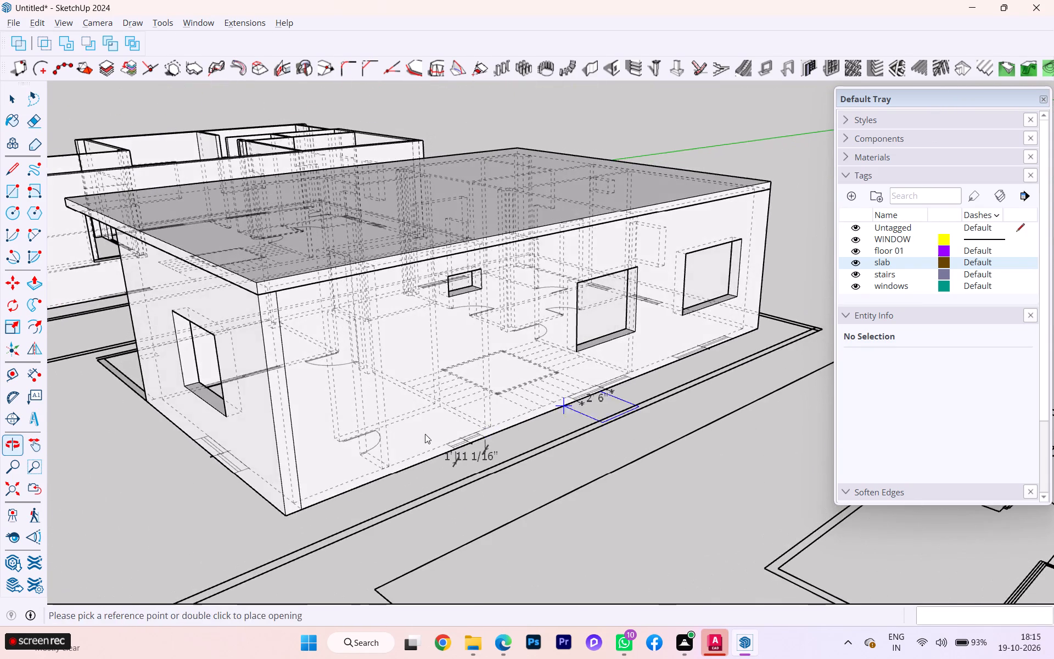
scroll(360, 442, "down", 1)
middle_click_drag(359, 442, 528, 420)
scroll(337, 450, "up", 1)
scroll(359, 440, "down", 1)
middle_click_drag(383, 438, 548, 425)
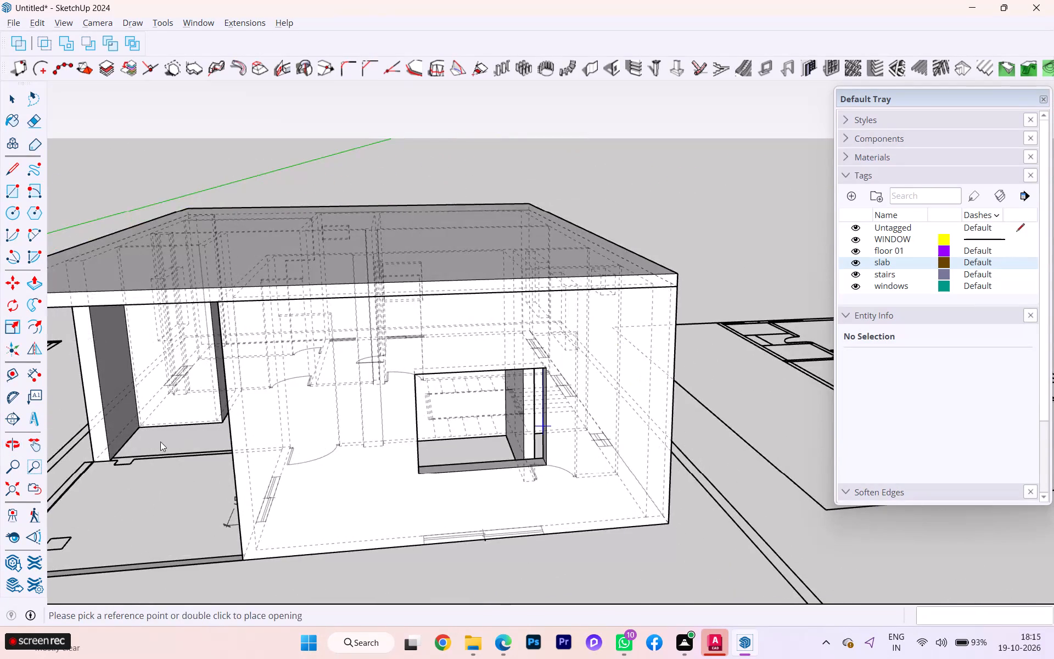
scroll(160, 442, "down", 3)
middle_click_drag(177, 441, 294, 438)
scroll(211, 462, "up", 10)
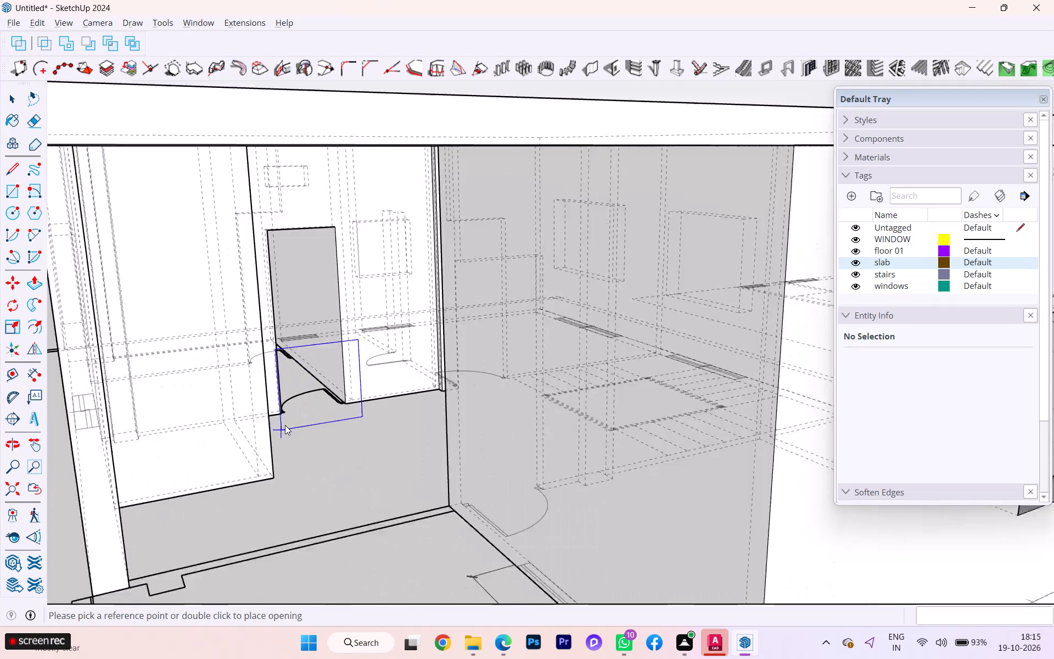
scroll(379, 401, "down", 1)
scroll(379, 401, "up", 2)
scroll(306, 399, "up", 1)
scroll(300, 394, "down", 6)
scroll(289, 372, "up", 2)
scroll(289, 372, "down", 11)
middle_click_drag(301, 399, 346, 402)
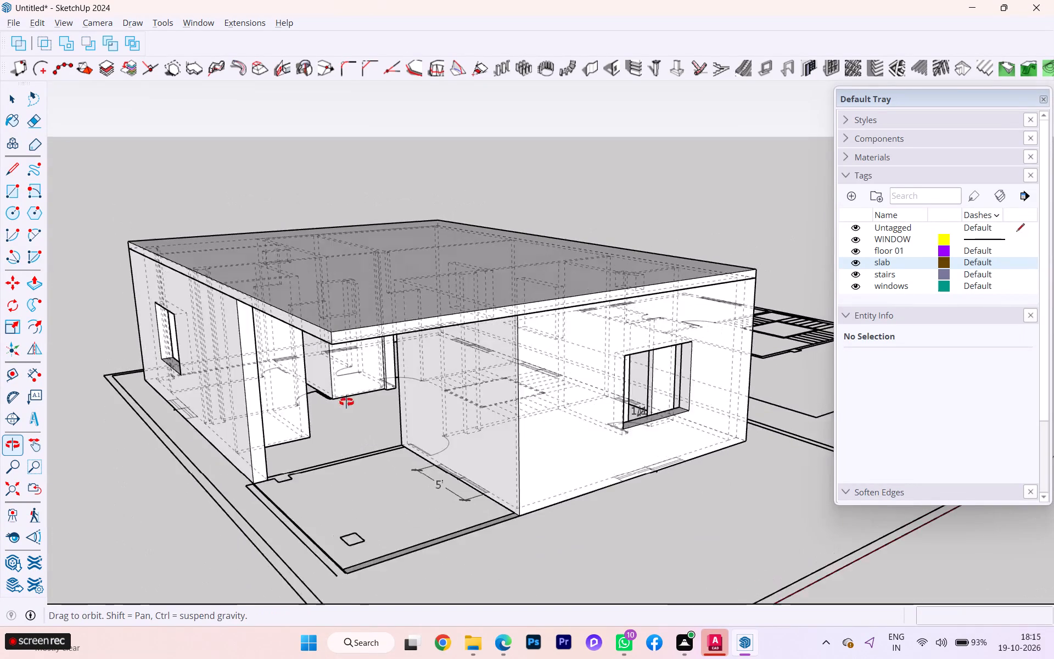
middle_click_drag(346, 402, 358, 402)
scroll(289, 435, "up", 3)
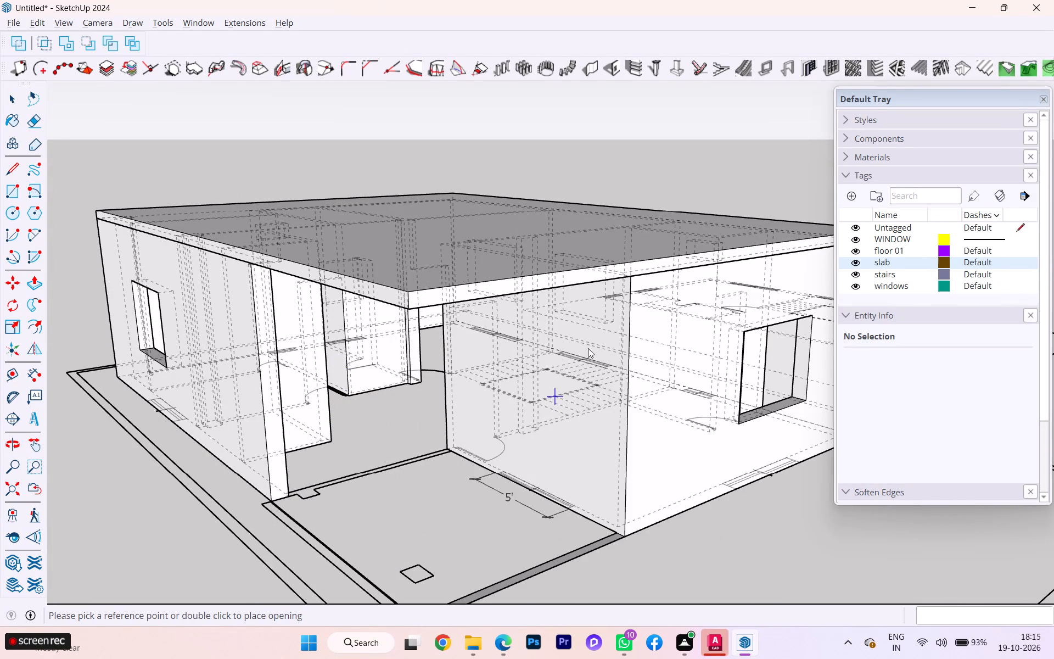
Set the wall opening width to 5' and height to 4'.
left_click(614, 70)
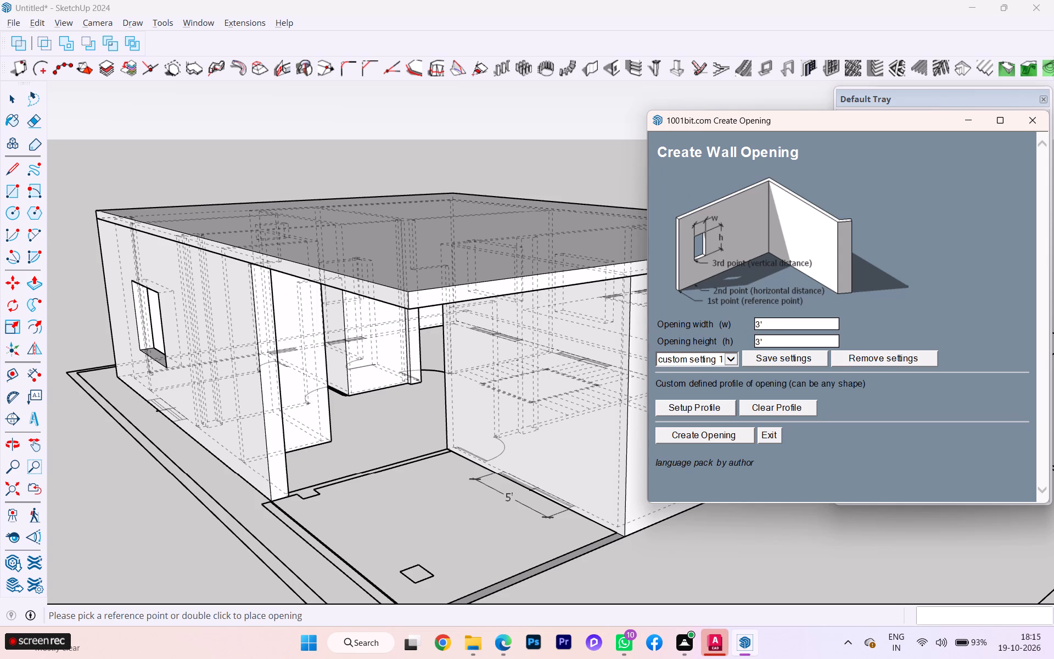
left_click_drag(773, 323, 773, 323)
left_click_drag(773, 323, 727, 323)
type("5'")
left_click(761, 342)
type("4'")
left_click(717, 434)
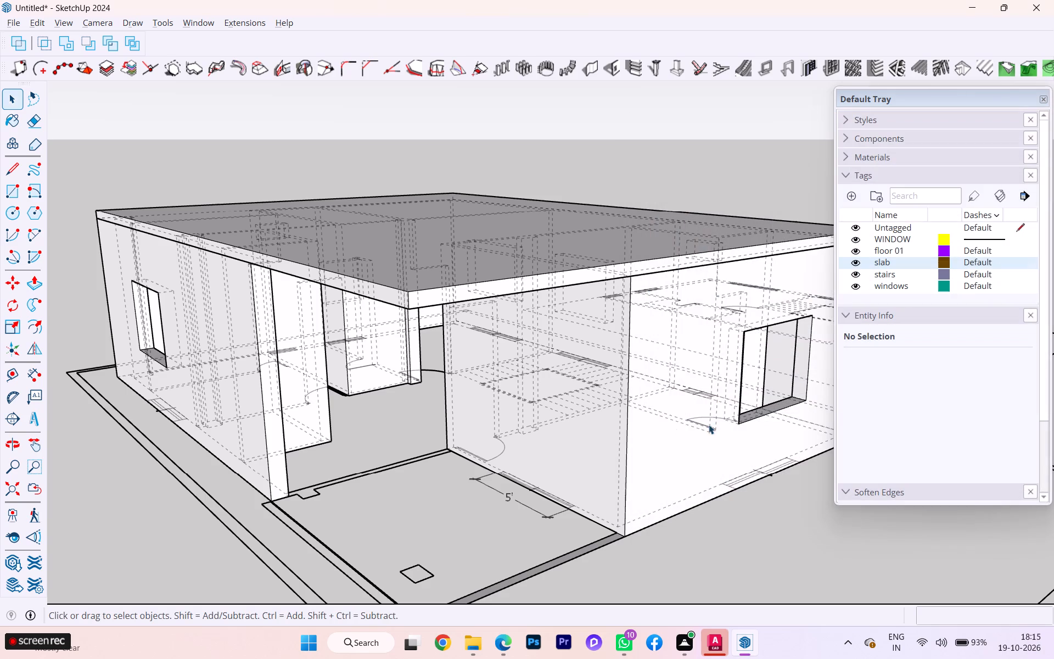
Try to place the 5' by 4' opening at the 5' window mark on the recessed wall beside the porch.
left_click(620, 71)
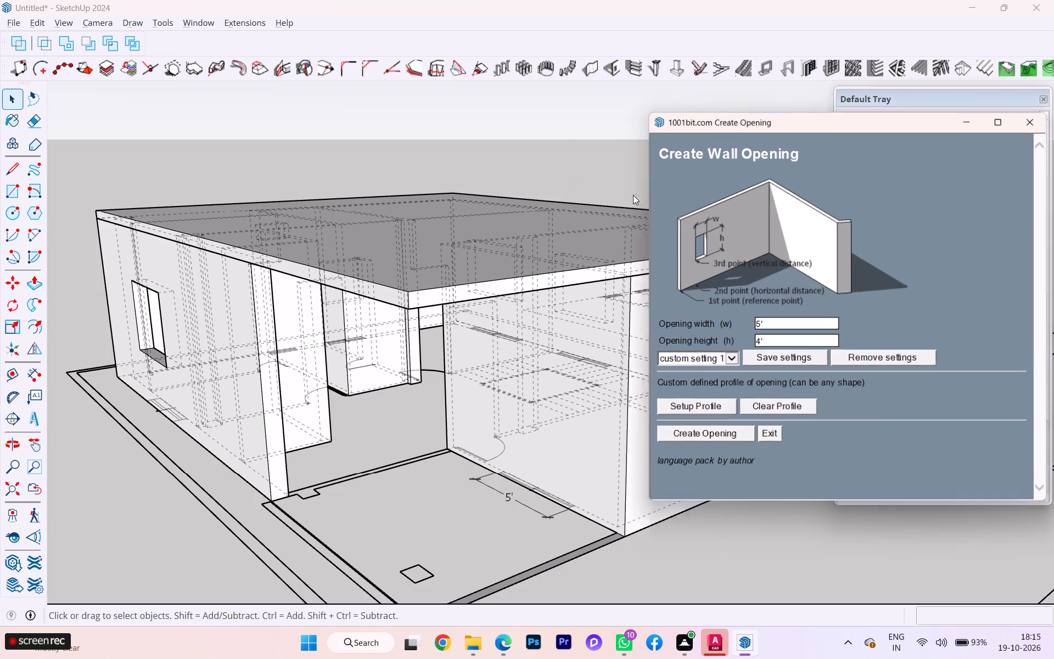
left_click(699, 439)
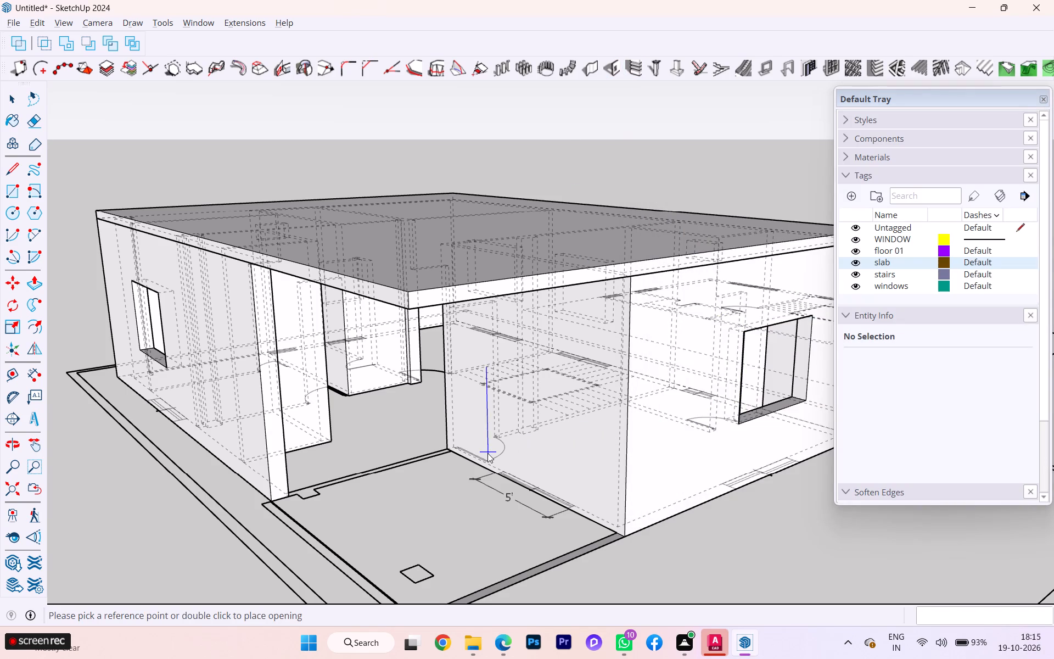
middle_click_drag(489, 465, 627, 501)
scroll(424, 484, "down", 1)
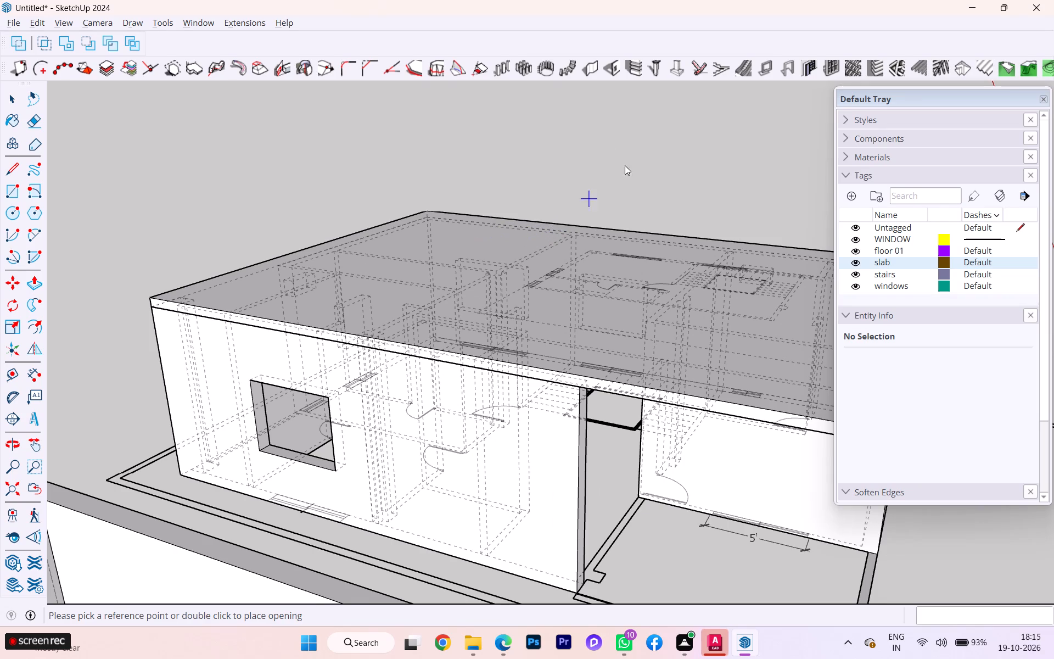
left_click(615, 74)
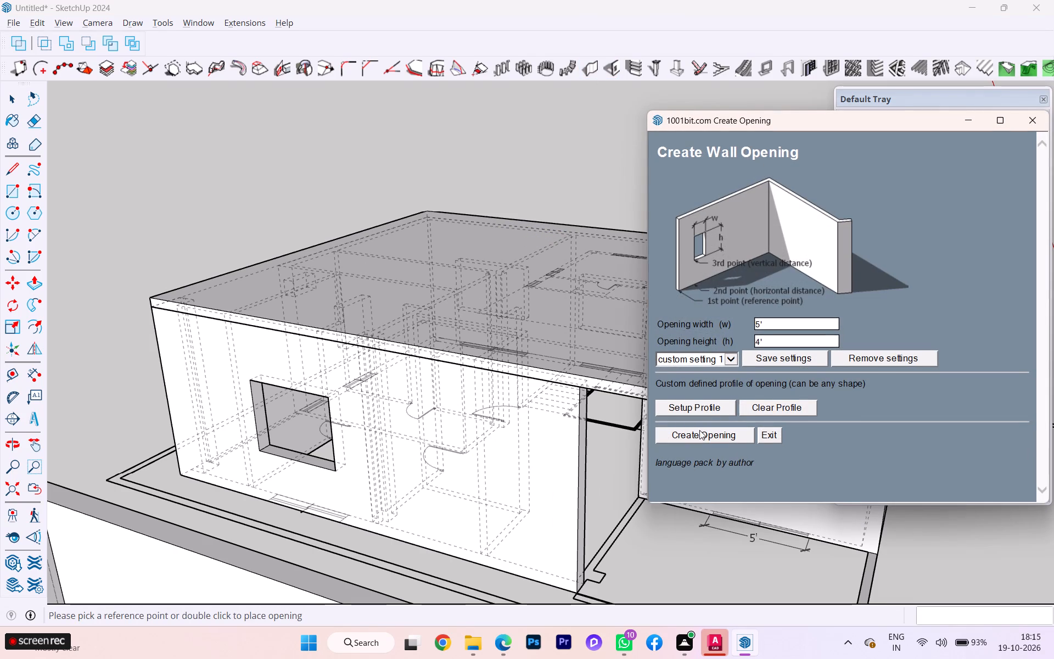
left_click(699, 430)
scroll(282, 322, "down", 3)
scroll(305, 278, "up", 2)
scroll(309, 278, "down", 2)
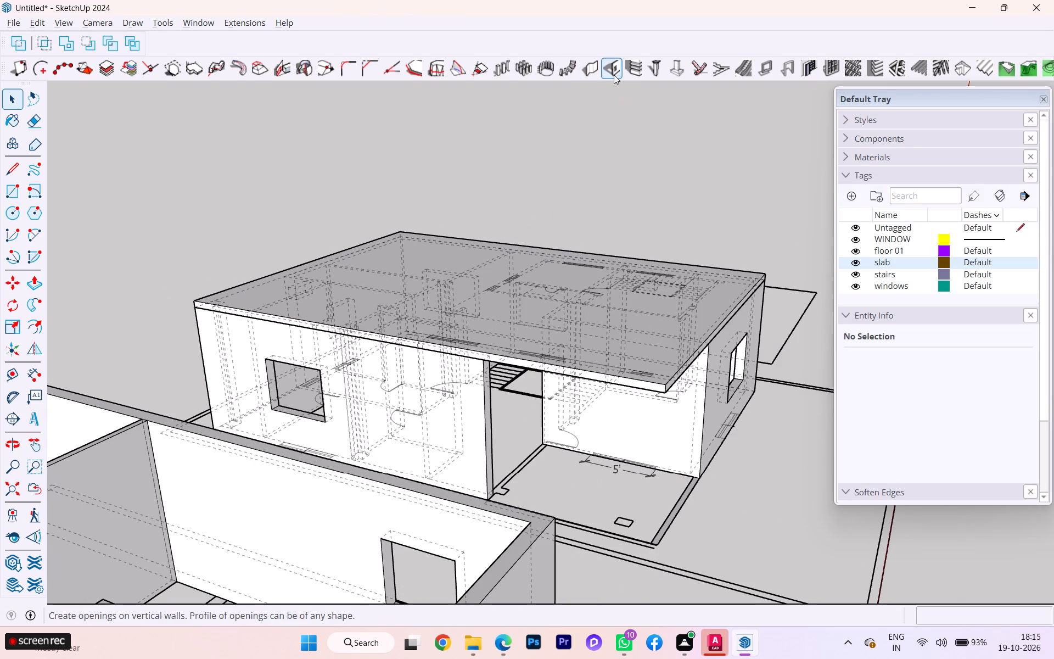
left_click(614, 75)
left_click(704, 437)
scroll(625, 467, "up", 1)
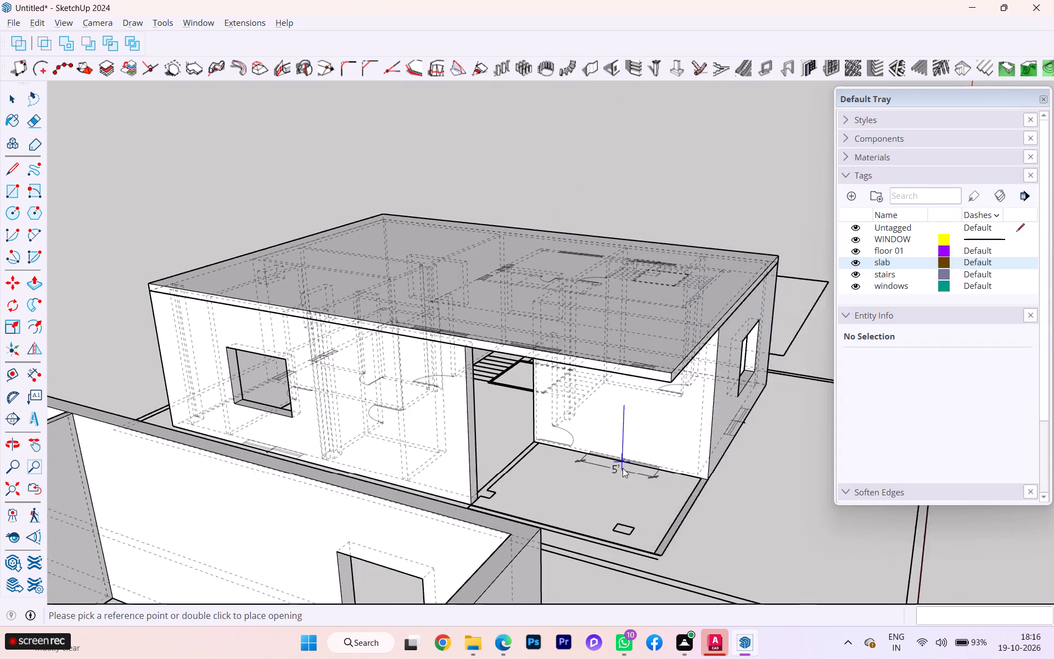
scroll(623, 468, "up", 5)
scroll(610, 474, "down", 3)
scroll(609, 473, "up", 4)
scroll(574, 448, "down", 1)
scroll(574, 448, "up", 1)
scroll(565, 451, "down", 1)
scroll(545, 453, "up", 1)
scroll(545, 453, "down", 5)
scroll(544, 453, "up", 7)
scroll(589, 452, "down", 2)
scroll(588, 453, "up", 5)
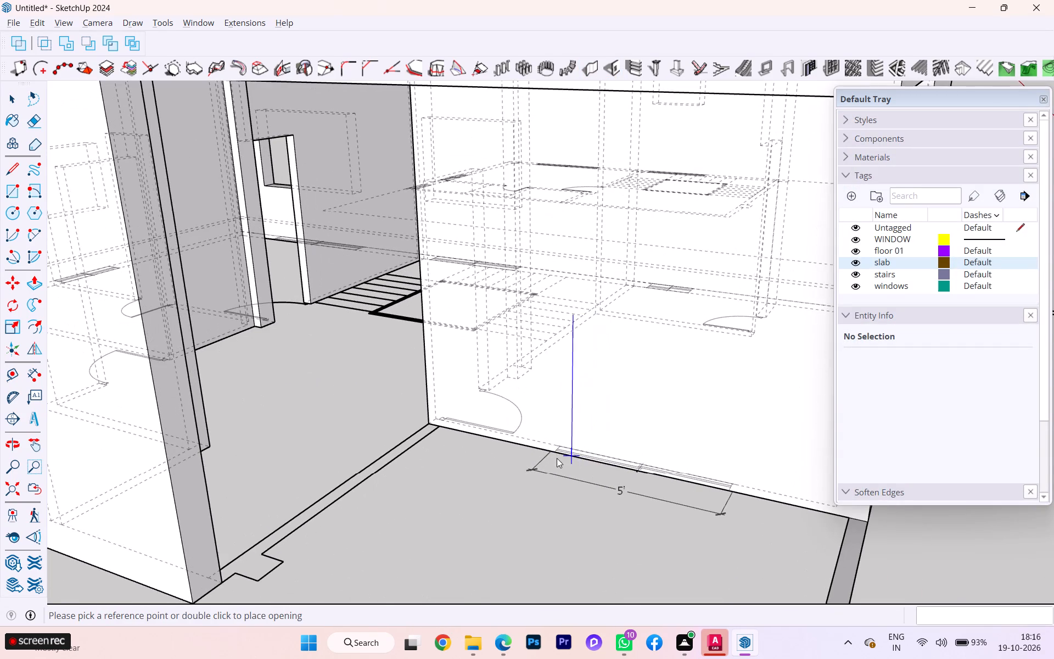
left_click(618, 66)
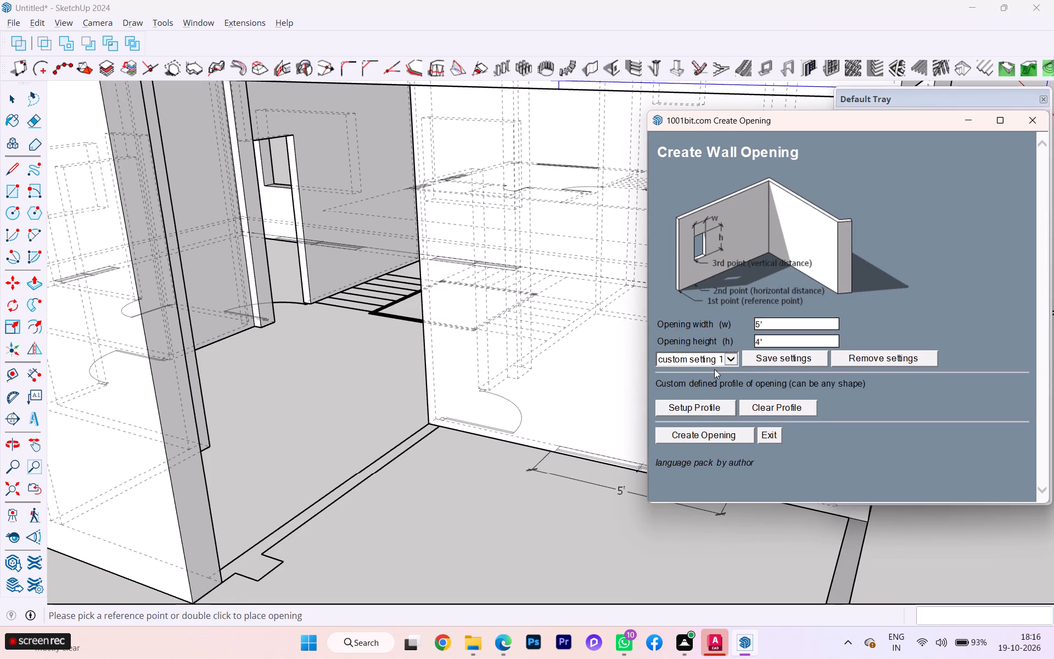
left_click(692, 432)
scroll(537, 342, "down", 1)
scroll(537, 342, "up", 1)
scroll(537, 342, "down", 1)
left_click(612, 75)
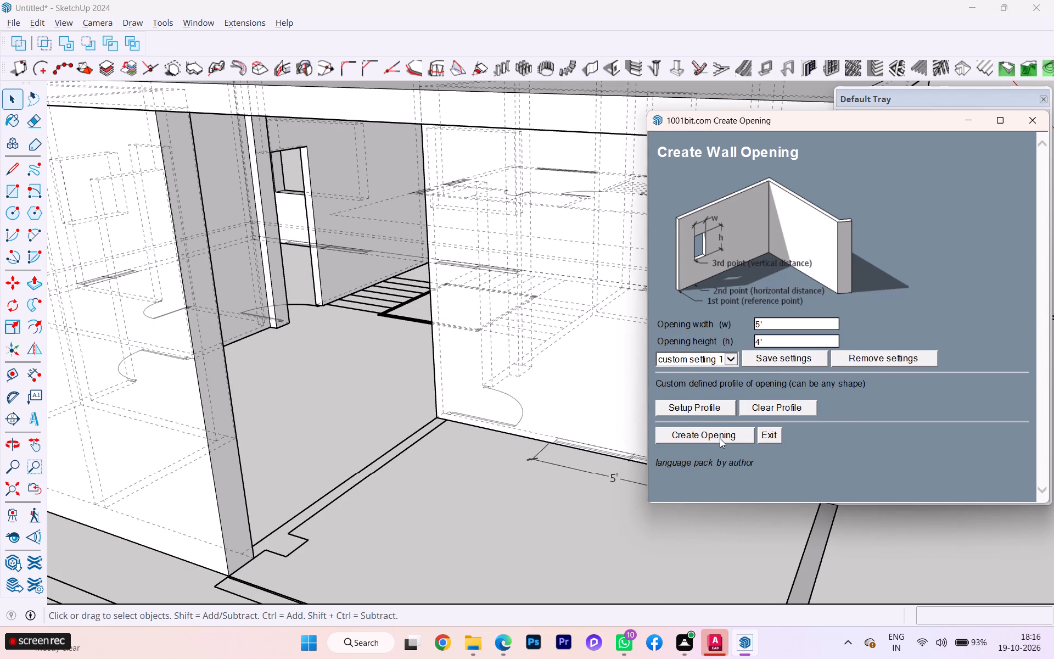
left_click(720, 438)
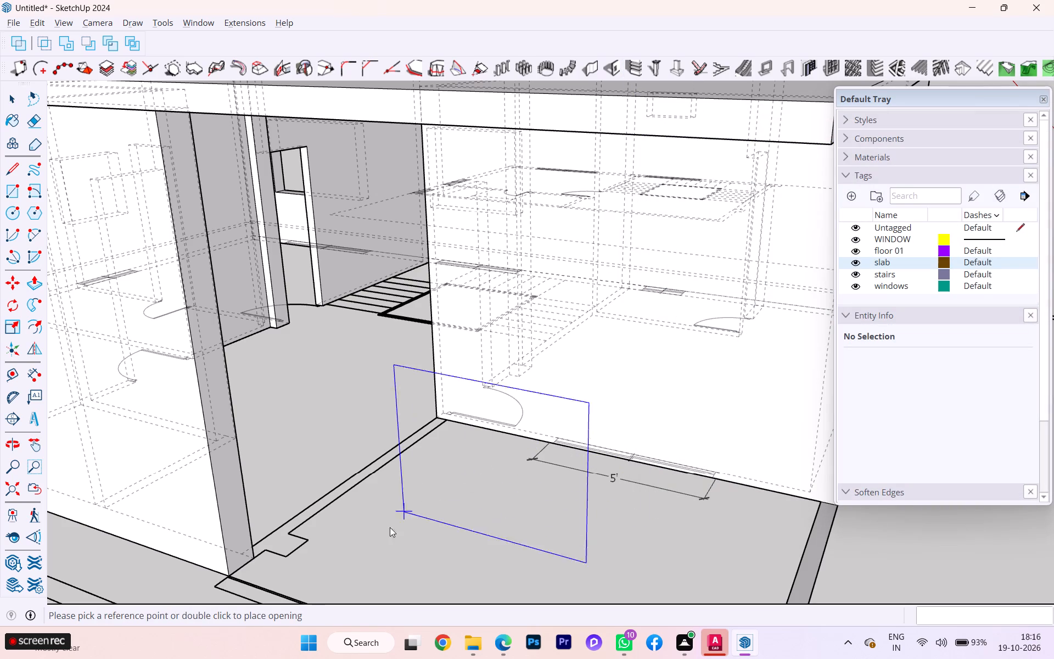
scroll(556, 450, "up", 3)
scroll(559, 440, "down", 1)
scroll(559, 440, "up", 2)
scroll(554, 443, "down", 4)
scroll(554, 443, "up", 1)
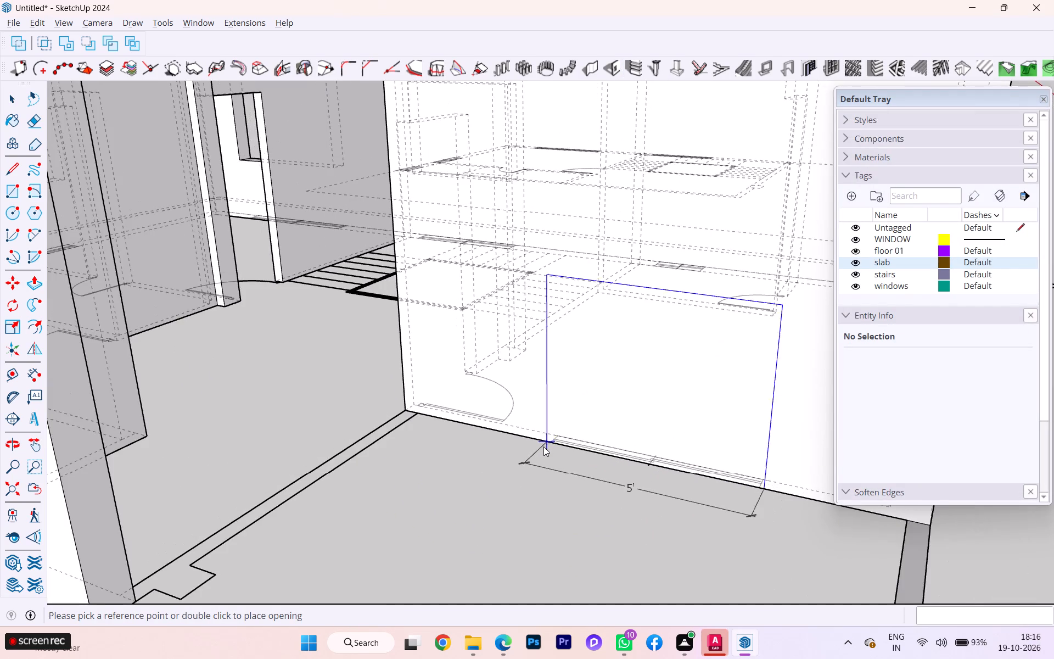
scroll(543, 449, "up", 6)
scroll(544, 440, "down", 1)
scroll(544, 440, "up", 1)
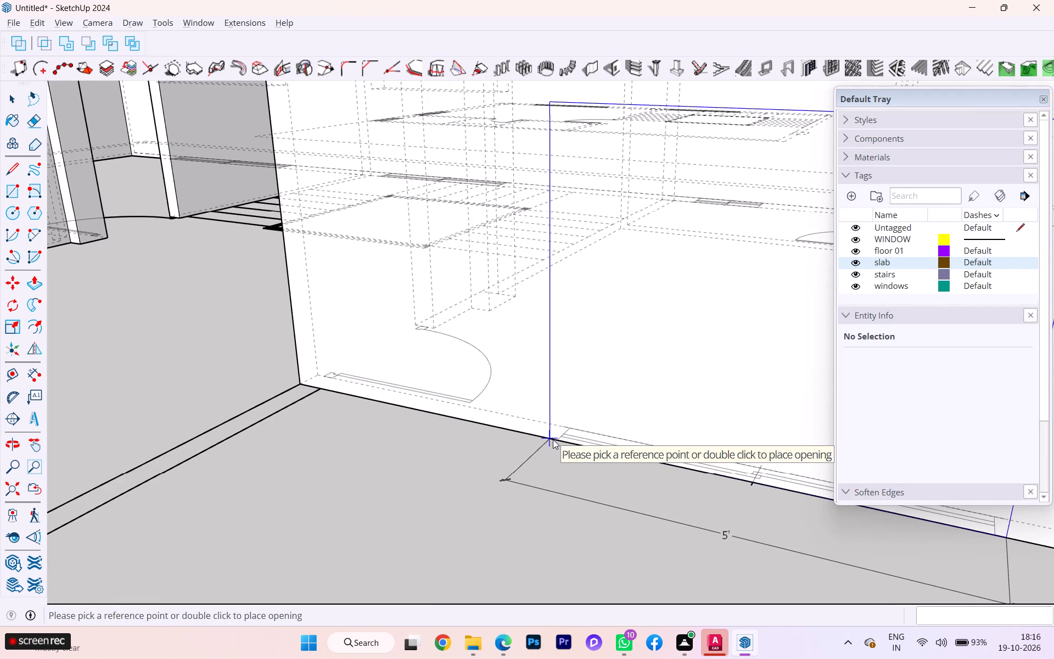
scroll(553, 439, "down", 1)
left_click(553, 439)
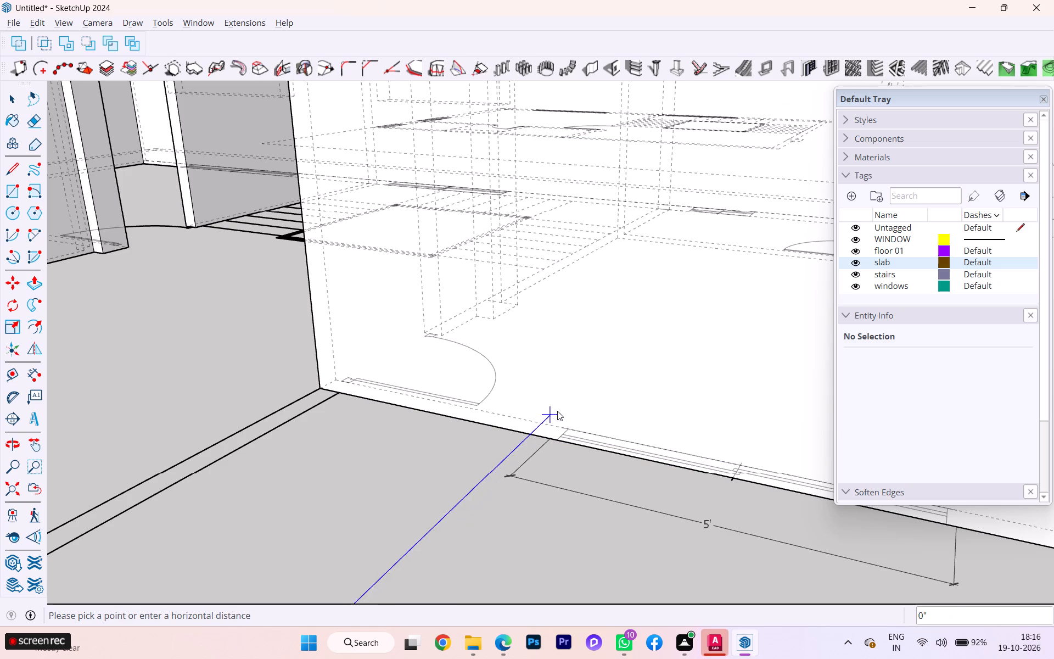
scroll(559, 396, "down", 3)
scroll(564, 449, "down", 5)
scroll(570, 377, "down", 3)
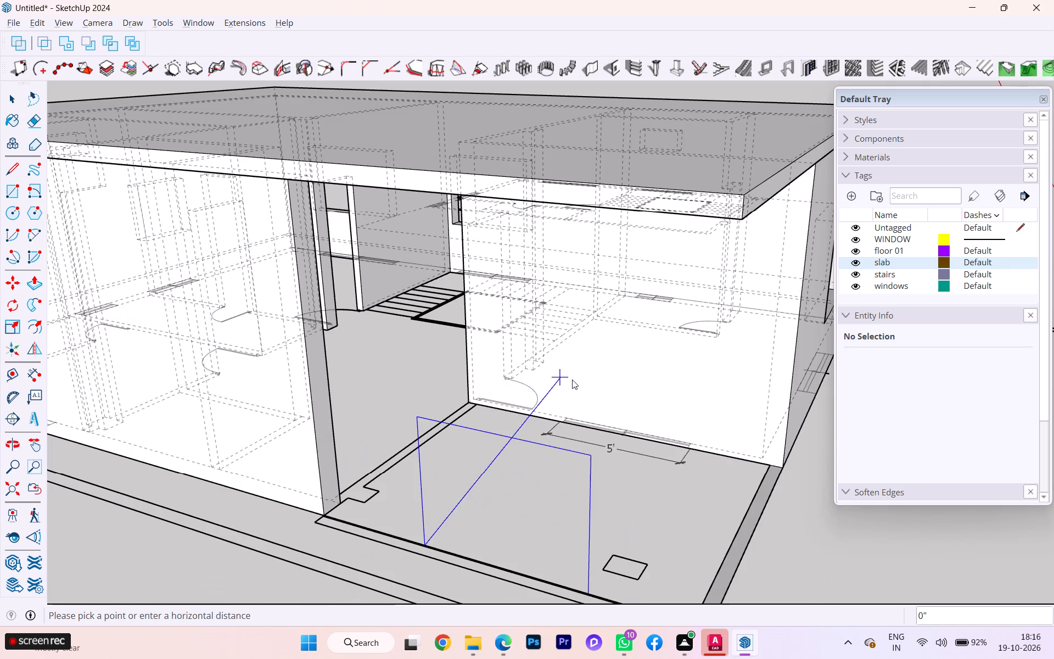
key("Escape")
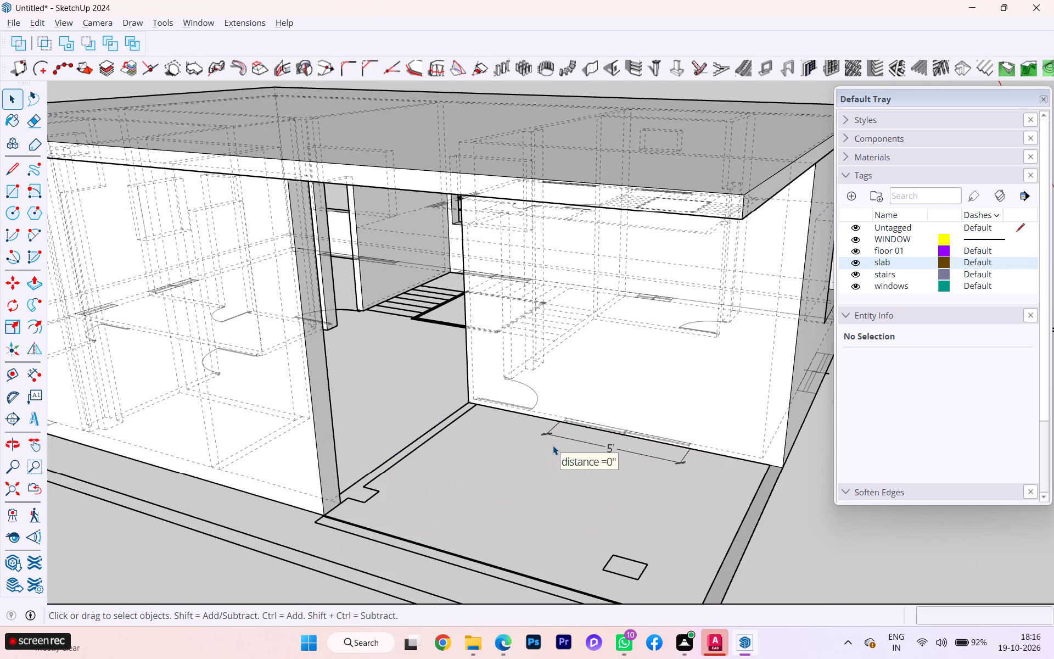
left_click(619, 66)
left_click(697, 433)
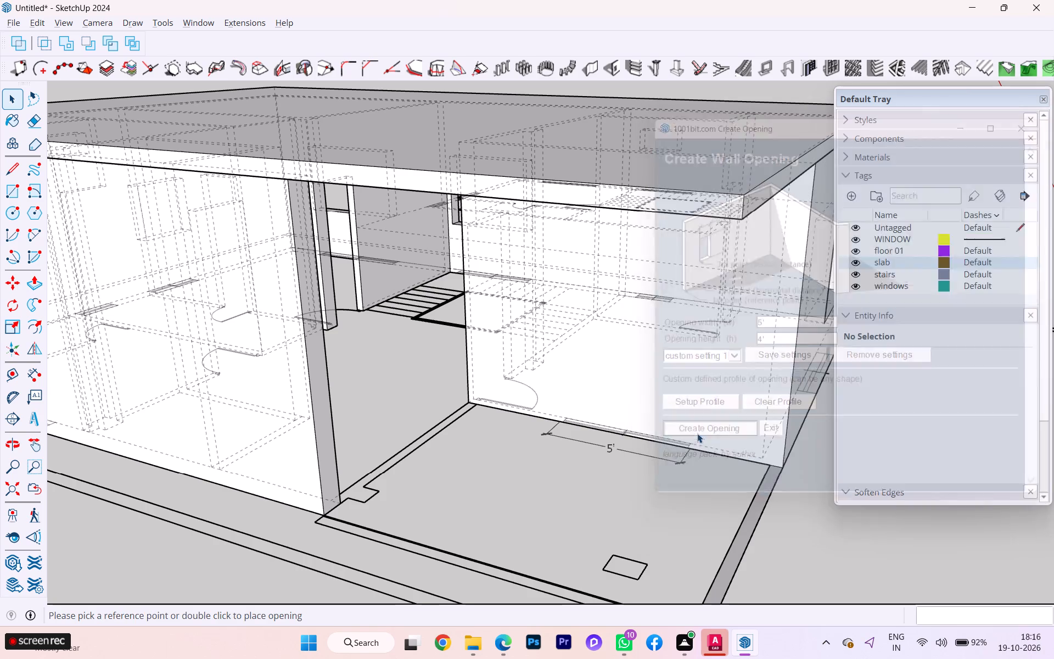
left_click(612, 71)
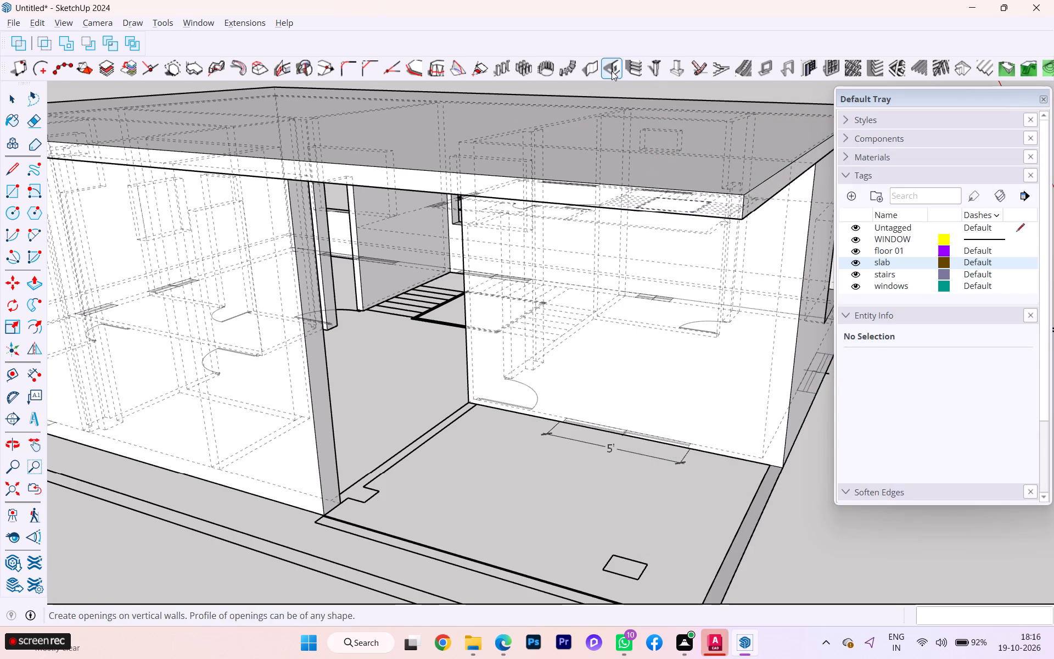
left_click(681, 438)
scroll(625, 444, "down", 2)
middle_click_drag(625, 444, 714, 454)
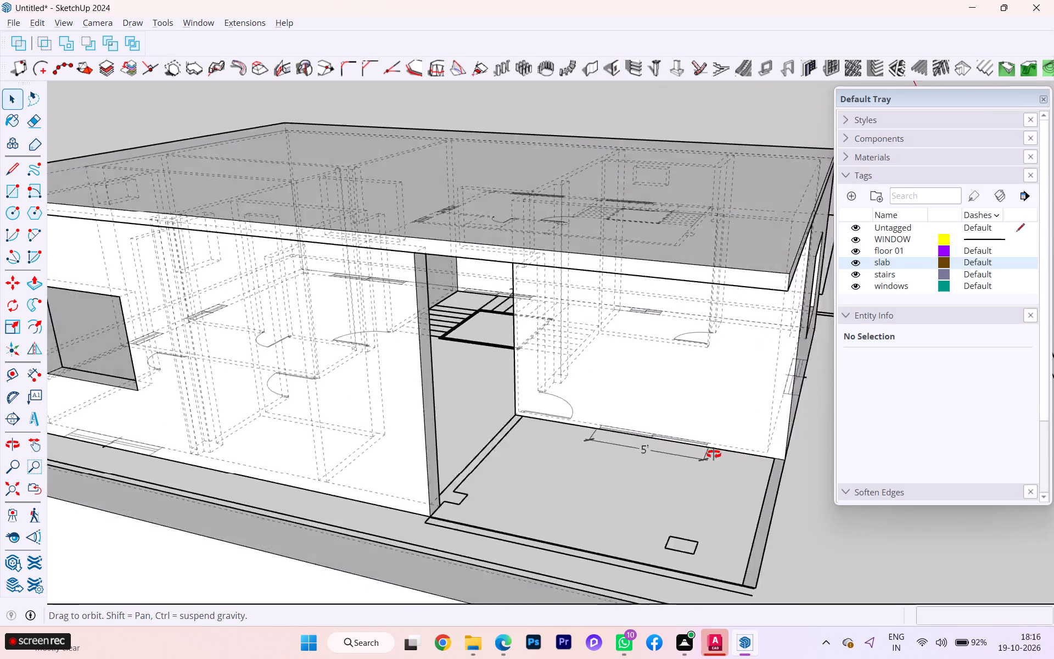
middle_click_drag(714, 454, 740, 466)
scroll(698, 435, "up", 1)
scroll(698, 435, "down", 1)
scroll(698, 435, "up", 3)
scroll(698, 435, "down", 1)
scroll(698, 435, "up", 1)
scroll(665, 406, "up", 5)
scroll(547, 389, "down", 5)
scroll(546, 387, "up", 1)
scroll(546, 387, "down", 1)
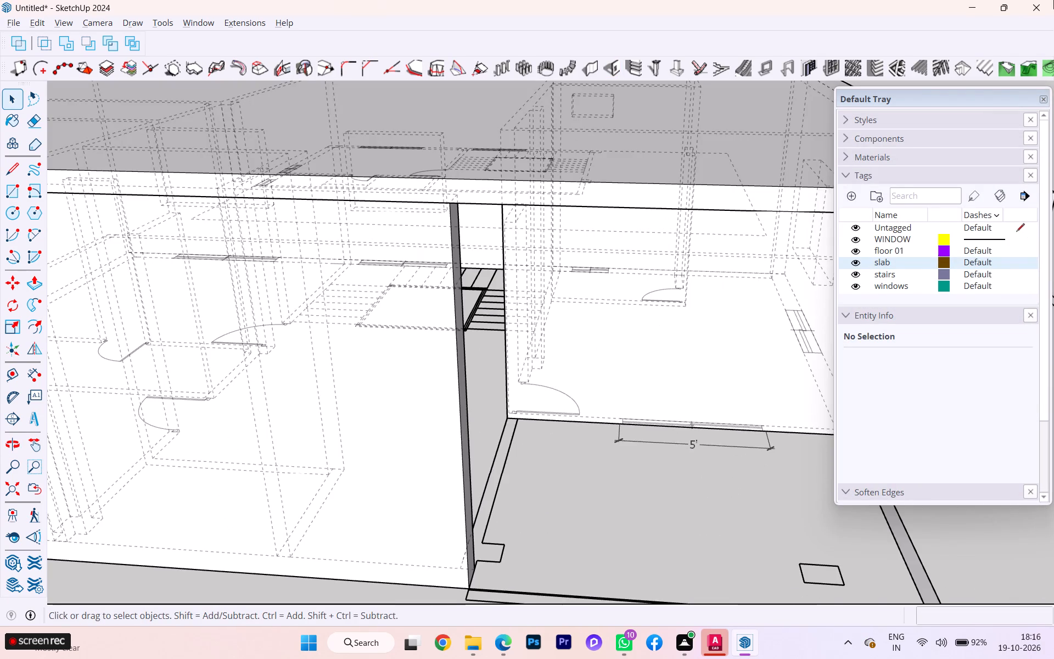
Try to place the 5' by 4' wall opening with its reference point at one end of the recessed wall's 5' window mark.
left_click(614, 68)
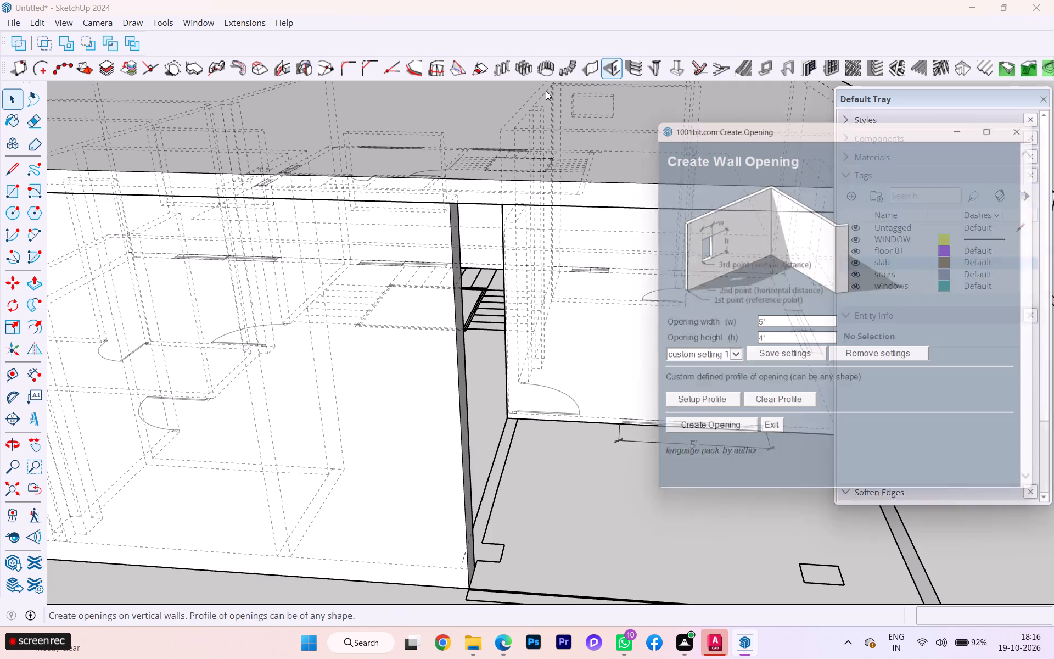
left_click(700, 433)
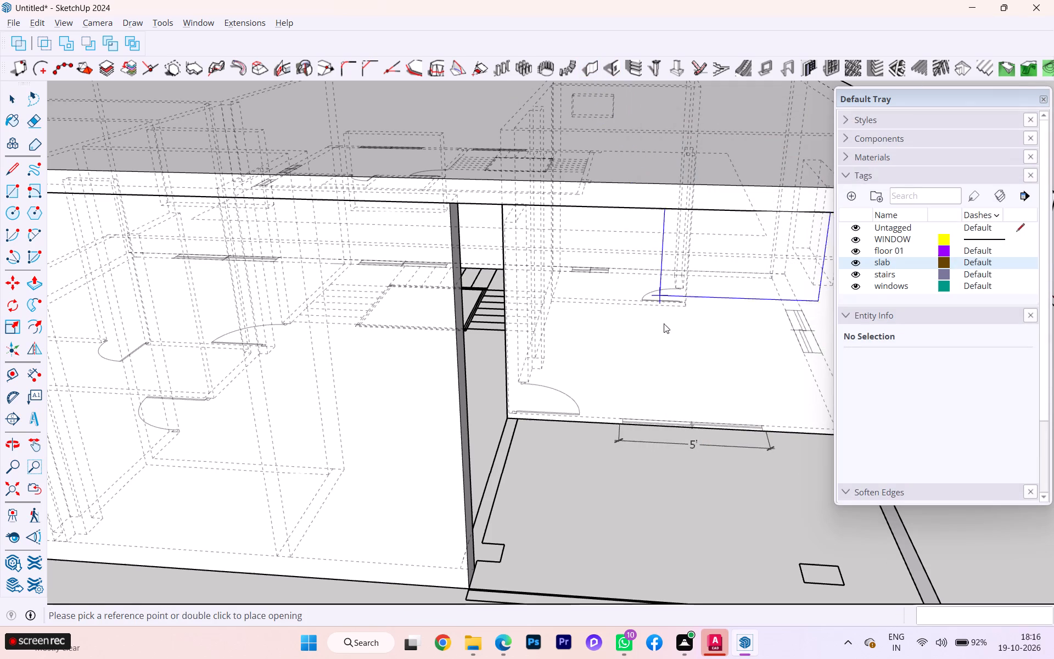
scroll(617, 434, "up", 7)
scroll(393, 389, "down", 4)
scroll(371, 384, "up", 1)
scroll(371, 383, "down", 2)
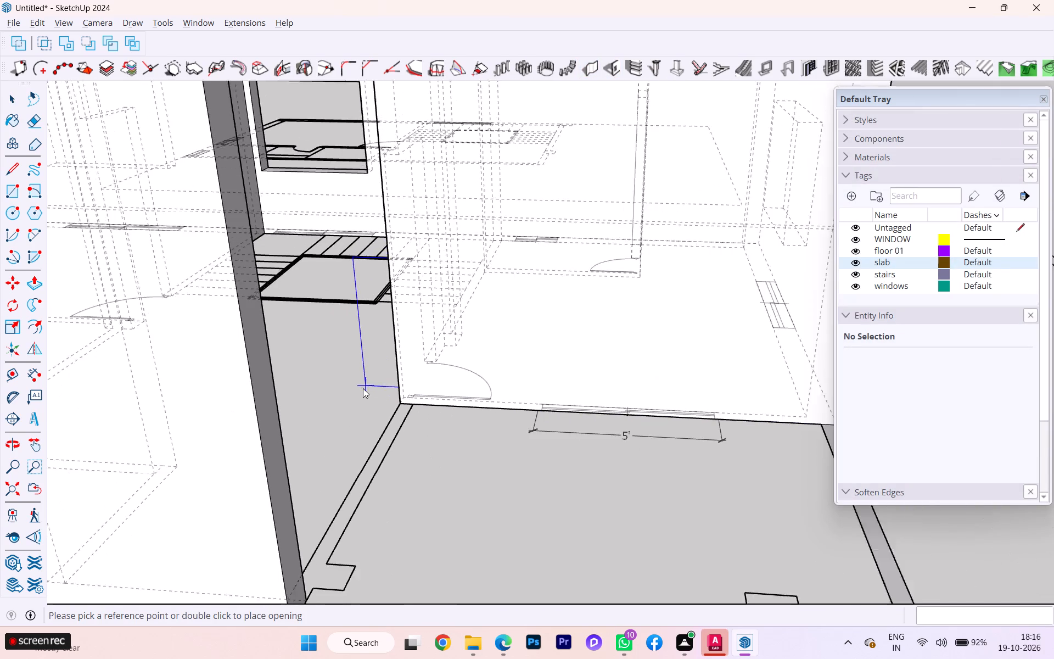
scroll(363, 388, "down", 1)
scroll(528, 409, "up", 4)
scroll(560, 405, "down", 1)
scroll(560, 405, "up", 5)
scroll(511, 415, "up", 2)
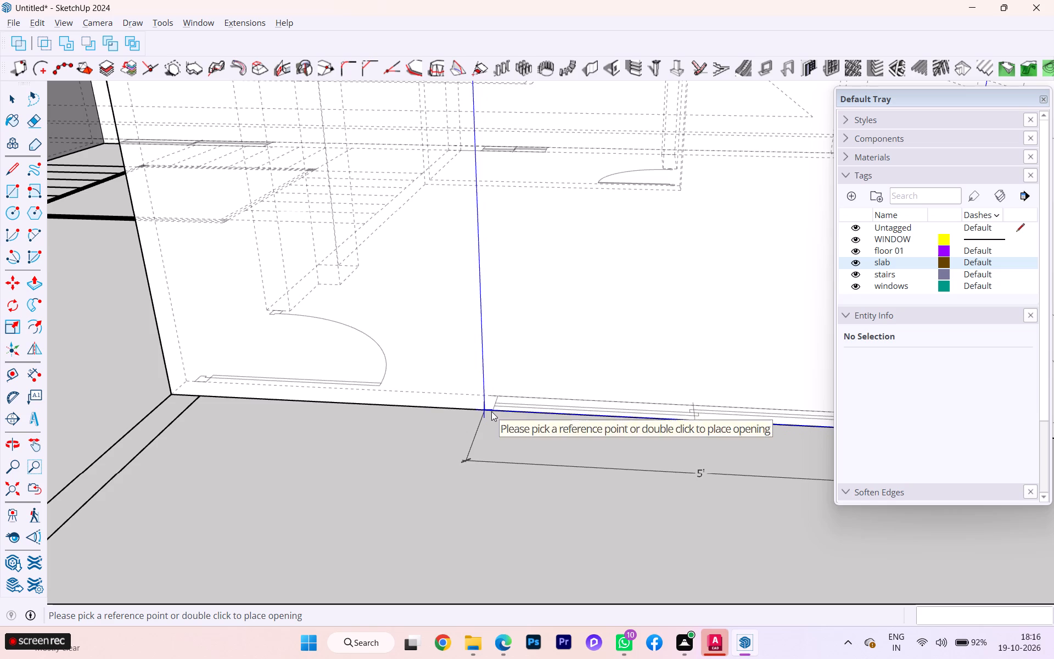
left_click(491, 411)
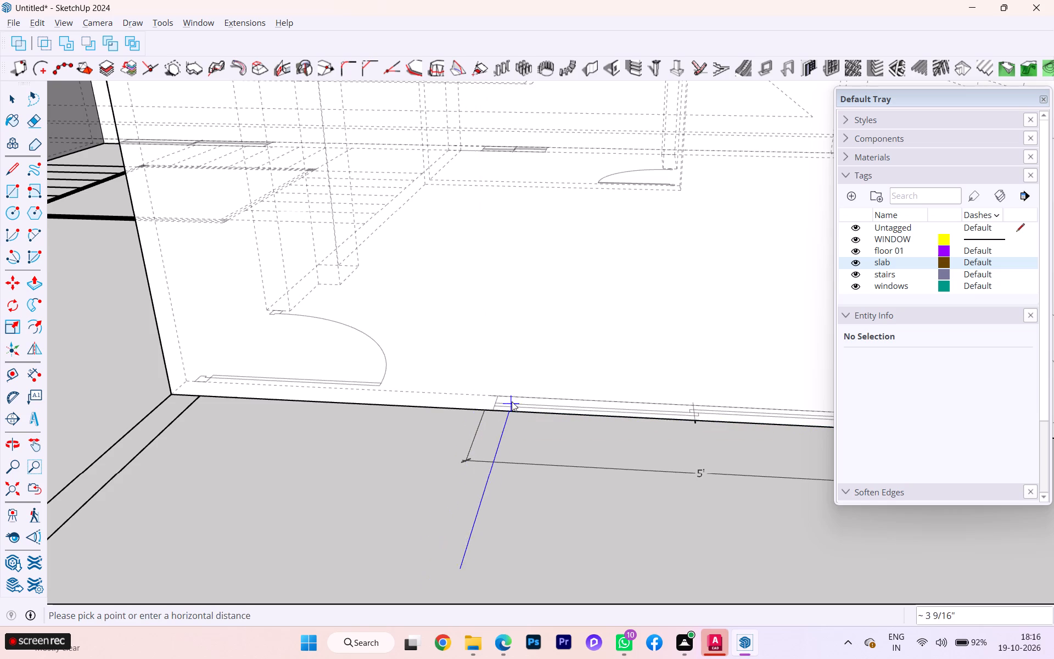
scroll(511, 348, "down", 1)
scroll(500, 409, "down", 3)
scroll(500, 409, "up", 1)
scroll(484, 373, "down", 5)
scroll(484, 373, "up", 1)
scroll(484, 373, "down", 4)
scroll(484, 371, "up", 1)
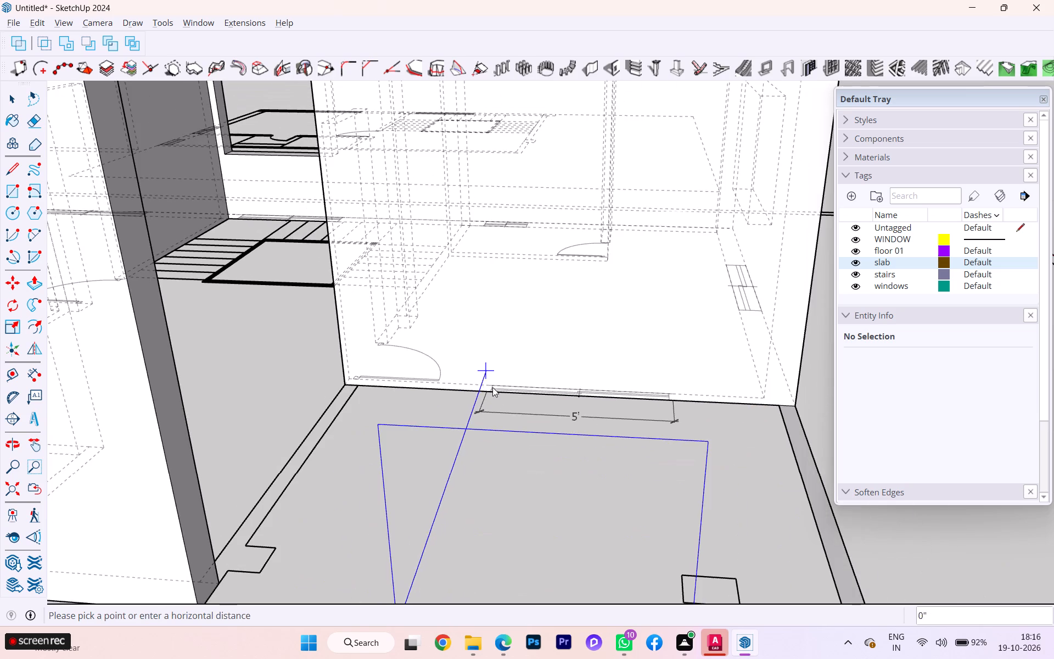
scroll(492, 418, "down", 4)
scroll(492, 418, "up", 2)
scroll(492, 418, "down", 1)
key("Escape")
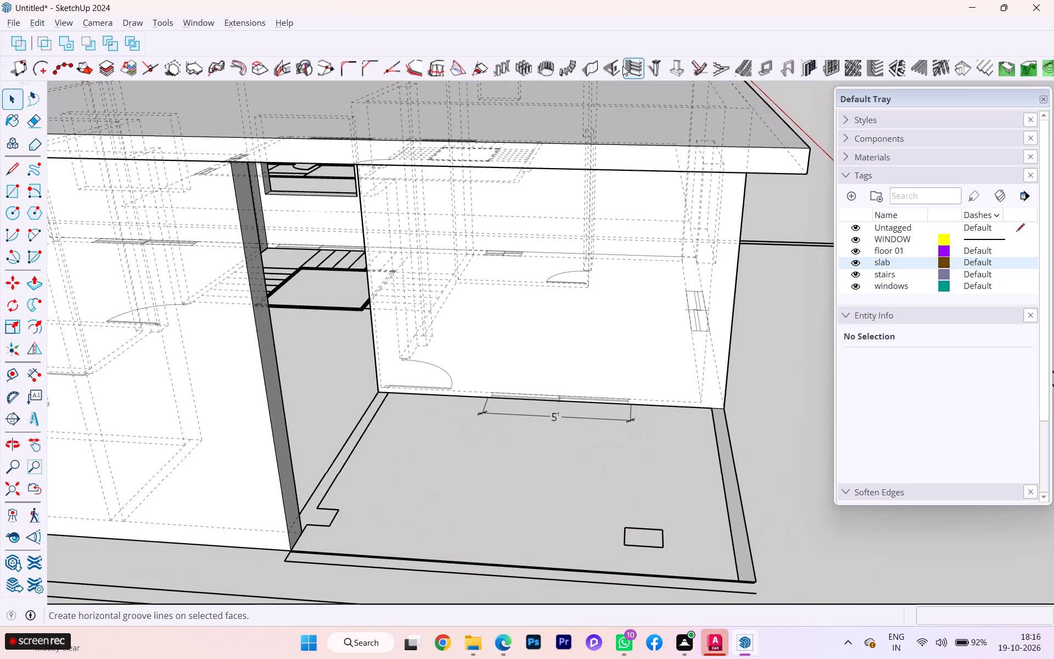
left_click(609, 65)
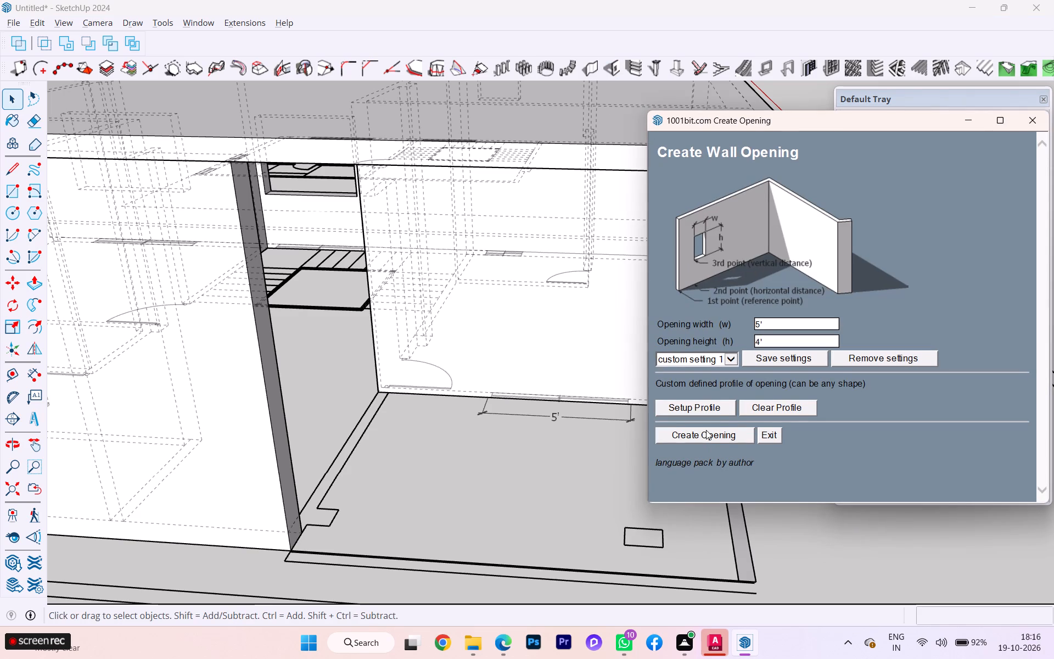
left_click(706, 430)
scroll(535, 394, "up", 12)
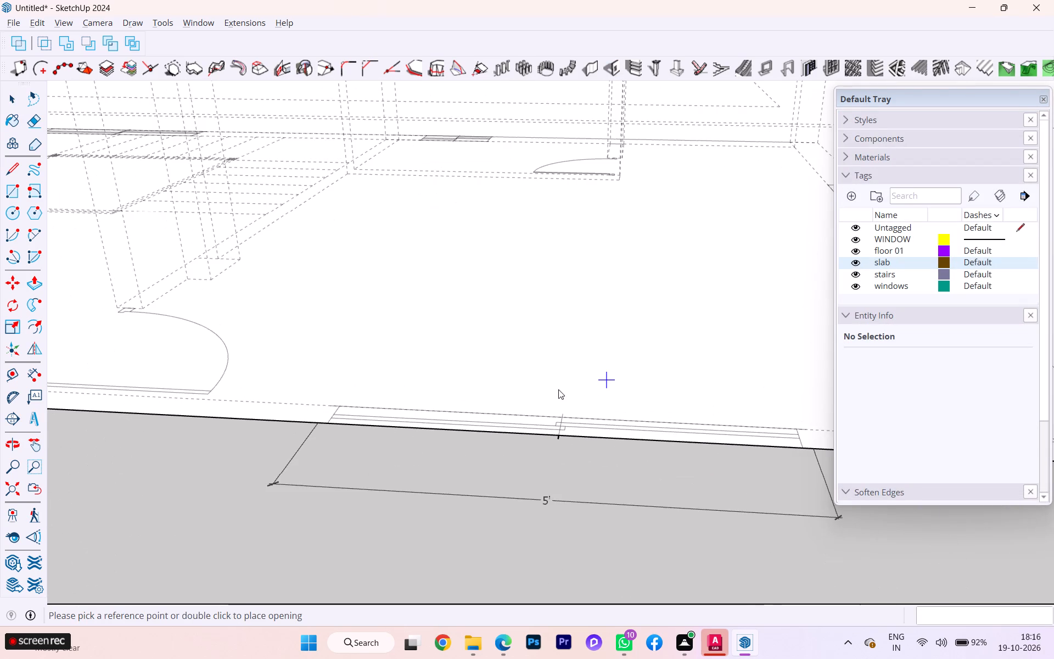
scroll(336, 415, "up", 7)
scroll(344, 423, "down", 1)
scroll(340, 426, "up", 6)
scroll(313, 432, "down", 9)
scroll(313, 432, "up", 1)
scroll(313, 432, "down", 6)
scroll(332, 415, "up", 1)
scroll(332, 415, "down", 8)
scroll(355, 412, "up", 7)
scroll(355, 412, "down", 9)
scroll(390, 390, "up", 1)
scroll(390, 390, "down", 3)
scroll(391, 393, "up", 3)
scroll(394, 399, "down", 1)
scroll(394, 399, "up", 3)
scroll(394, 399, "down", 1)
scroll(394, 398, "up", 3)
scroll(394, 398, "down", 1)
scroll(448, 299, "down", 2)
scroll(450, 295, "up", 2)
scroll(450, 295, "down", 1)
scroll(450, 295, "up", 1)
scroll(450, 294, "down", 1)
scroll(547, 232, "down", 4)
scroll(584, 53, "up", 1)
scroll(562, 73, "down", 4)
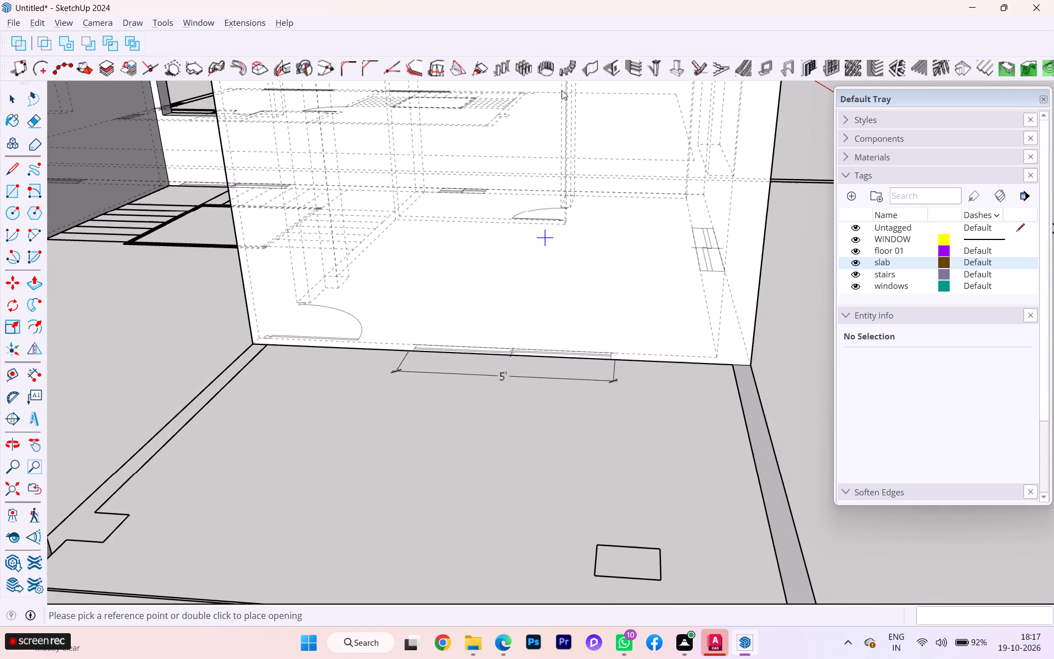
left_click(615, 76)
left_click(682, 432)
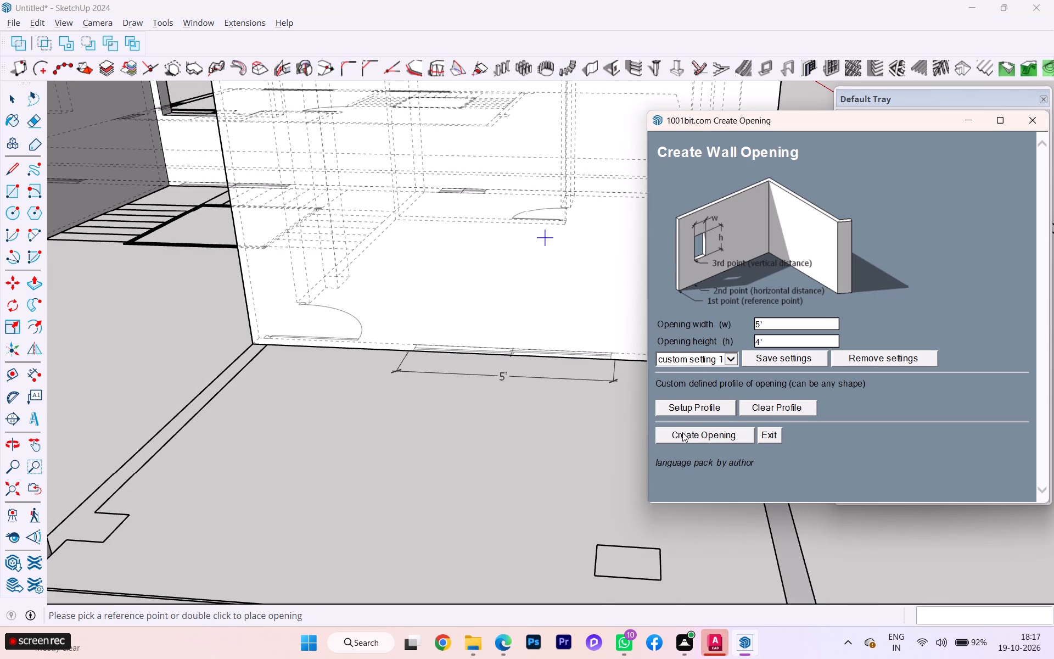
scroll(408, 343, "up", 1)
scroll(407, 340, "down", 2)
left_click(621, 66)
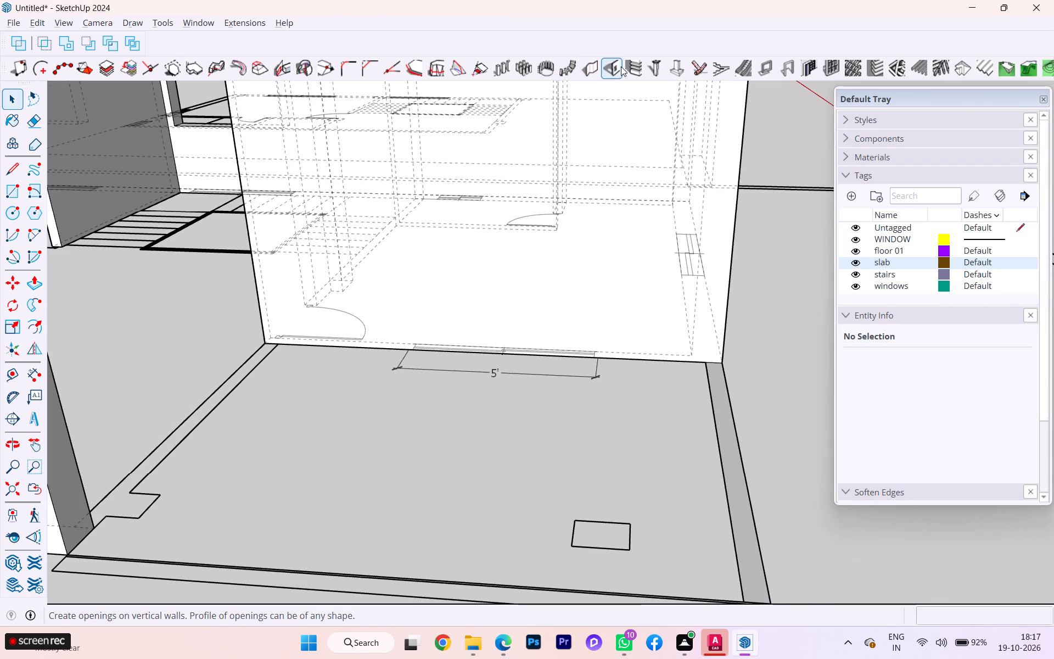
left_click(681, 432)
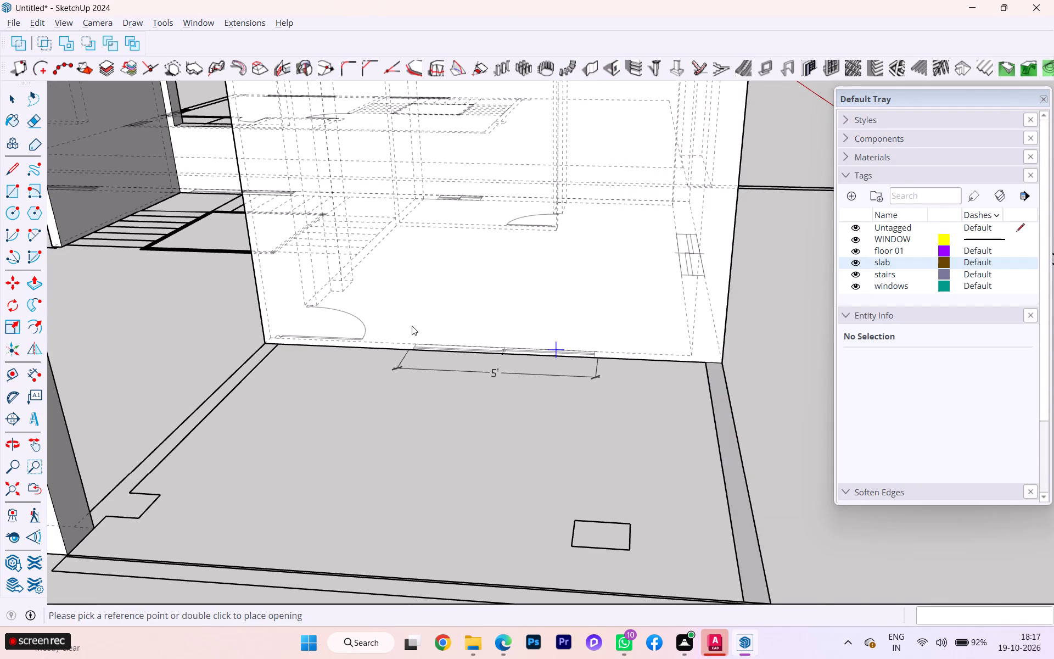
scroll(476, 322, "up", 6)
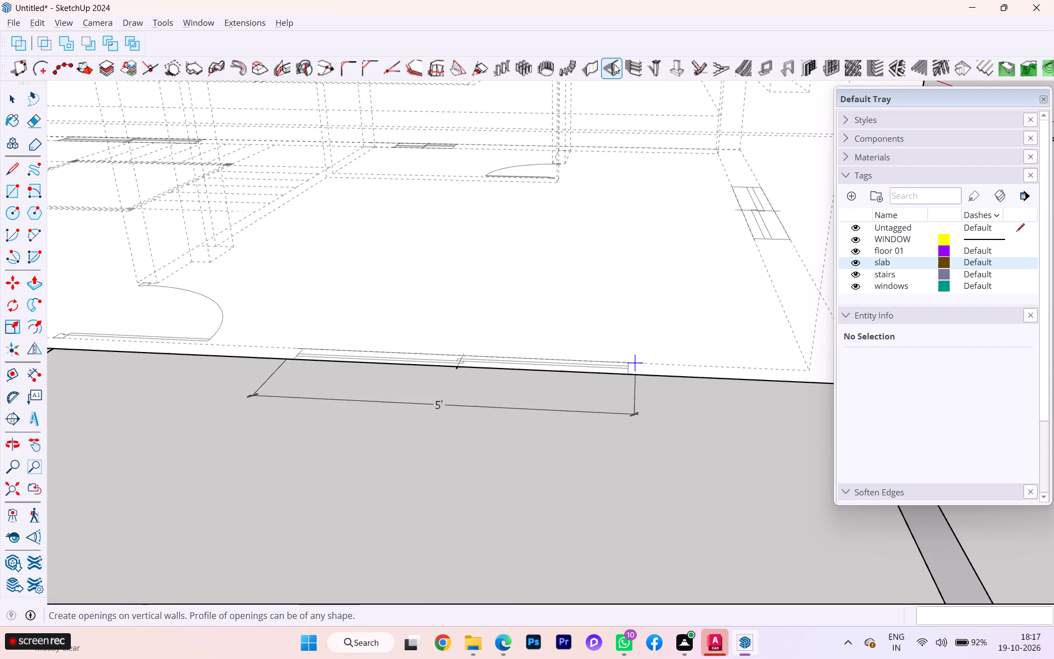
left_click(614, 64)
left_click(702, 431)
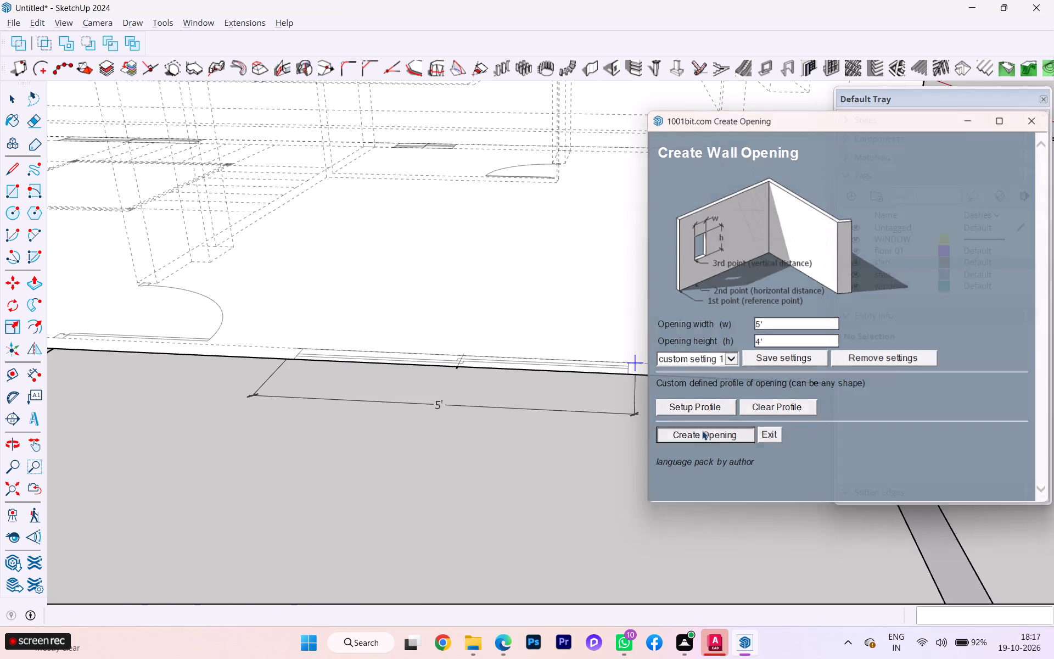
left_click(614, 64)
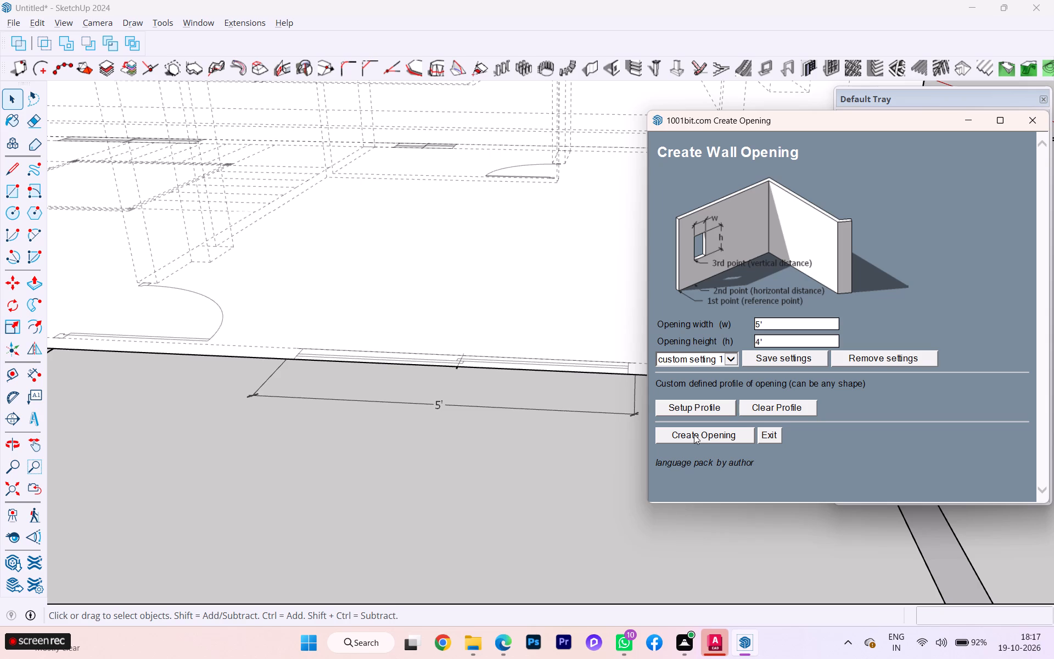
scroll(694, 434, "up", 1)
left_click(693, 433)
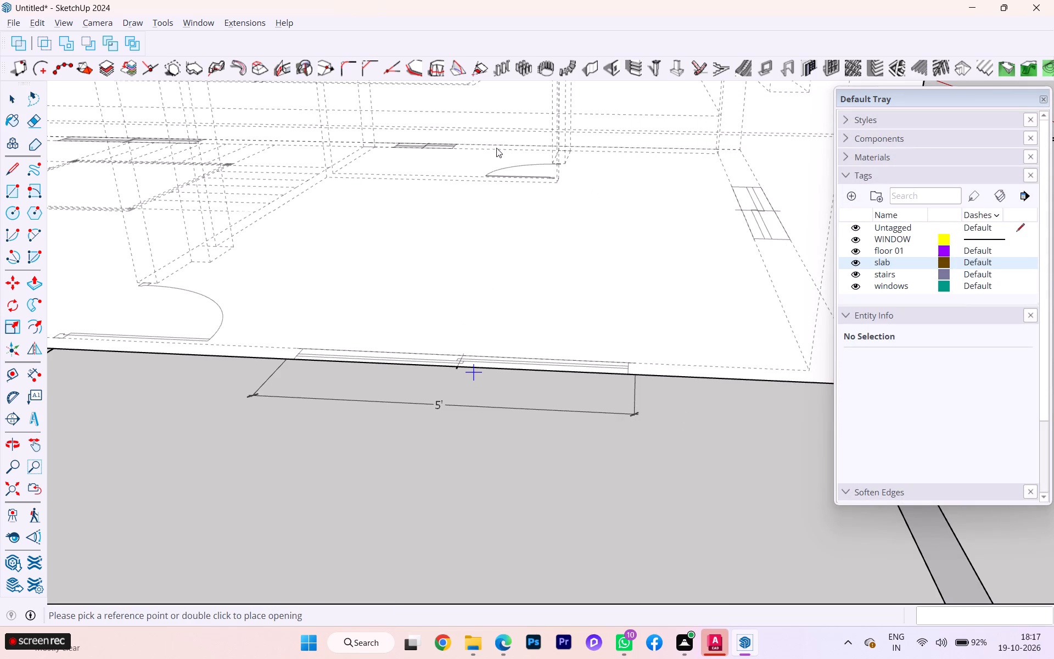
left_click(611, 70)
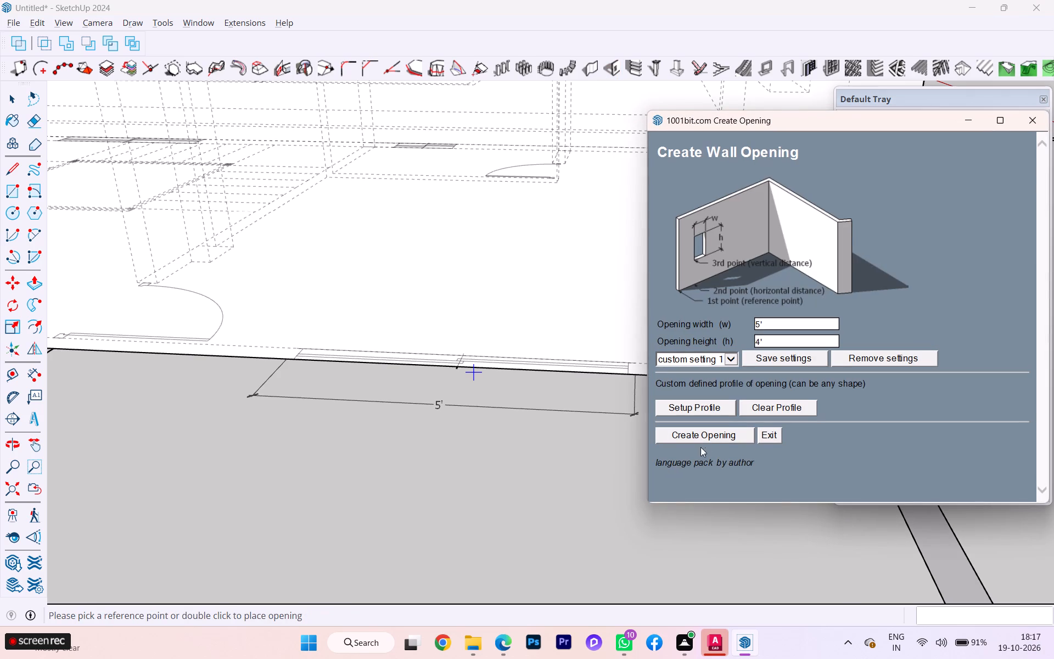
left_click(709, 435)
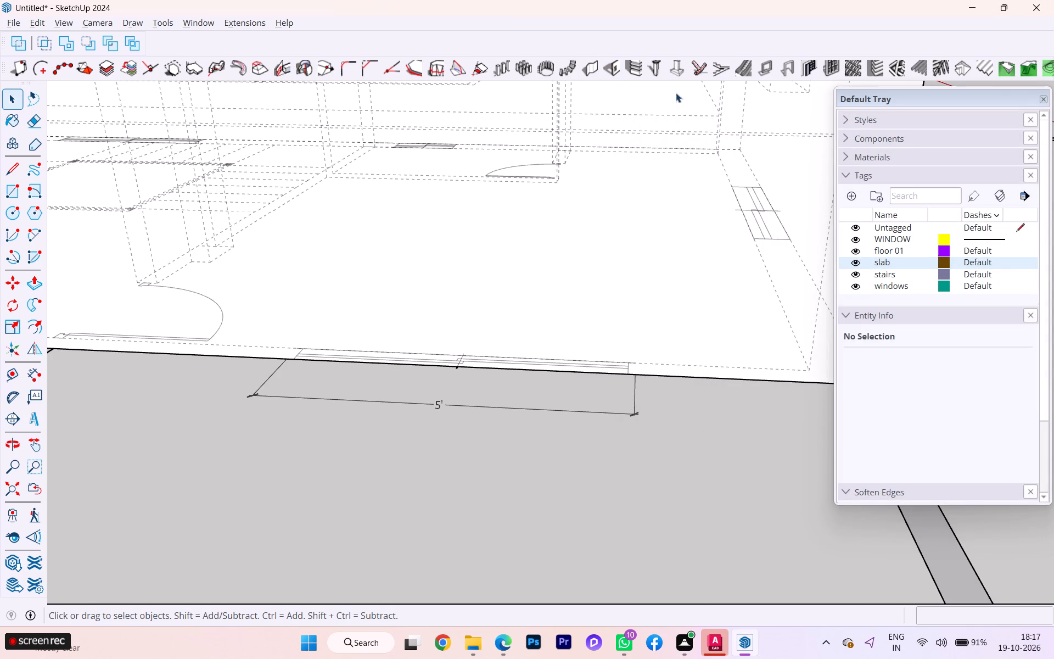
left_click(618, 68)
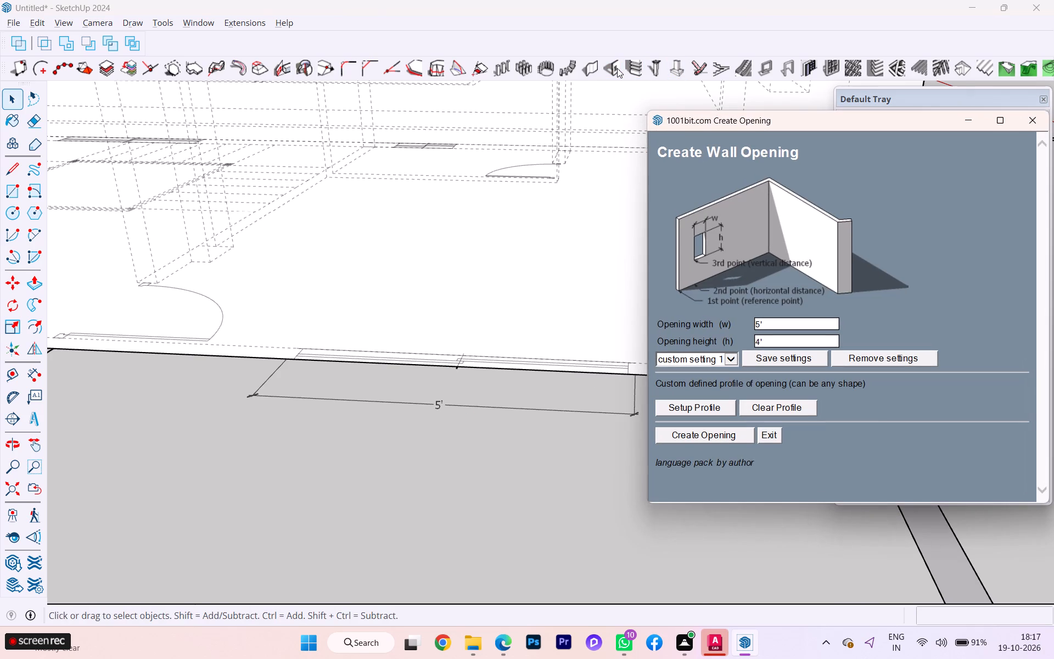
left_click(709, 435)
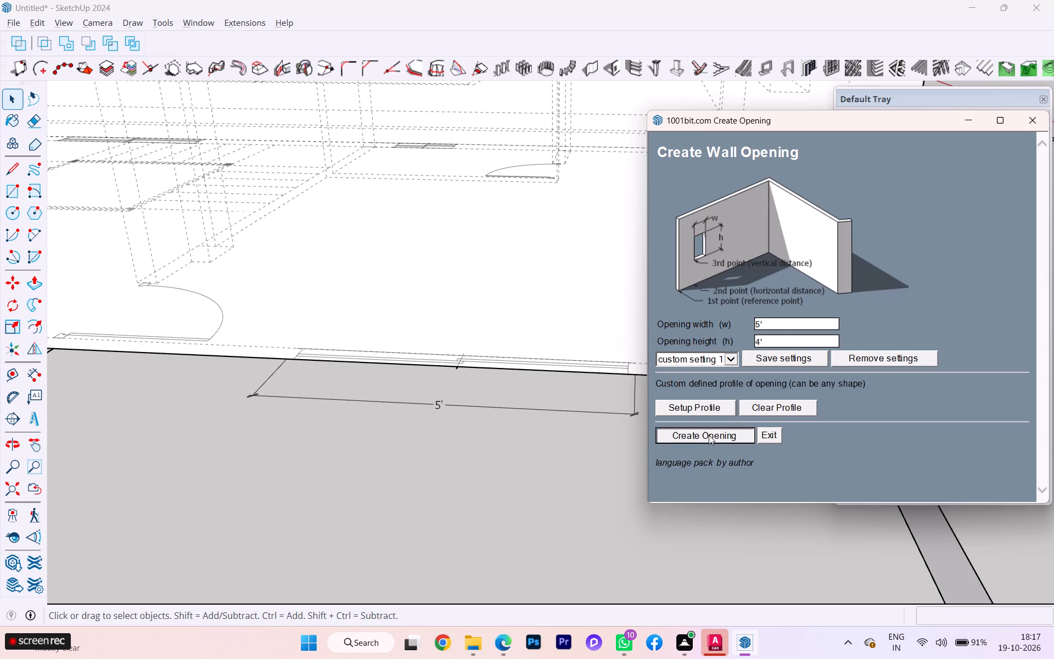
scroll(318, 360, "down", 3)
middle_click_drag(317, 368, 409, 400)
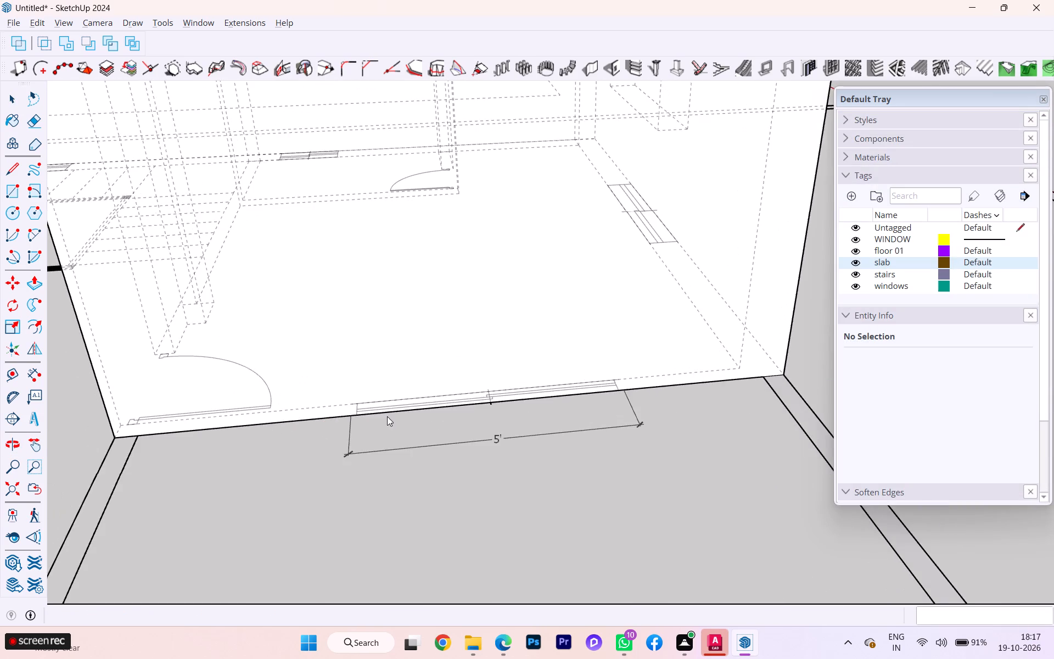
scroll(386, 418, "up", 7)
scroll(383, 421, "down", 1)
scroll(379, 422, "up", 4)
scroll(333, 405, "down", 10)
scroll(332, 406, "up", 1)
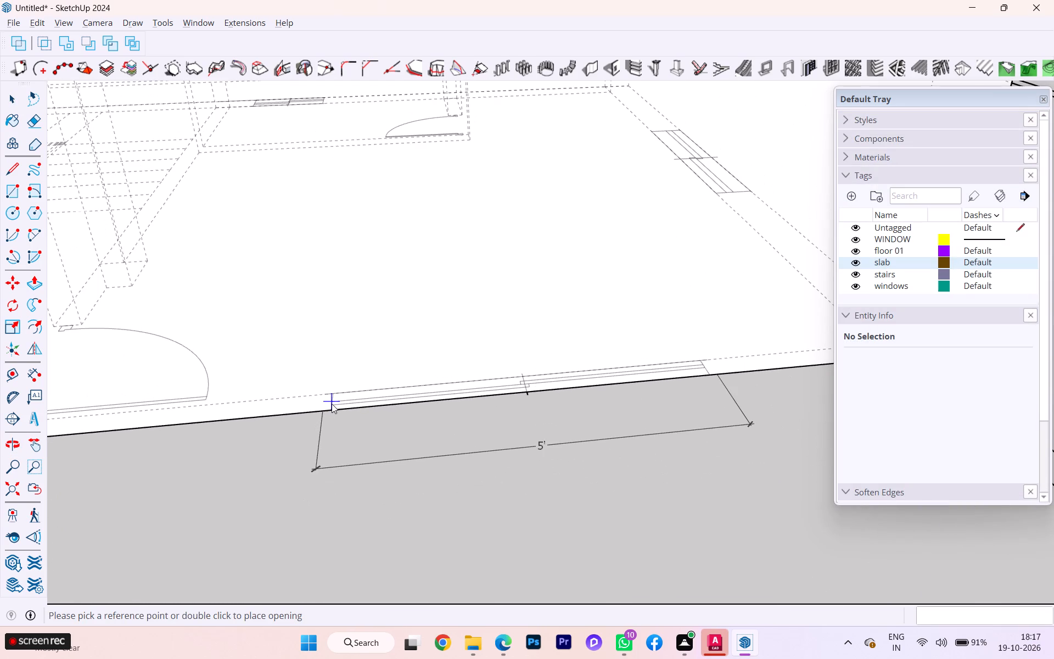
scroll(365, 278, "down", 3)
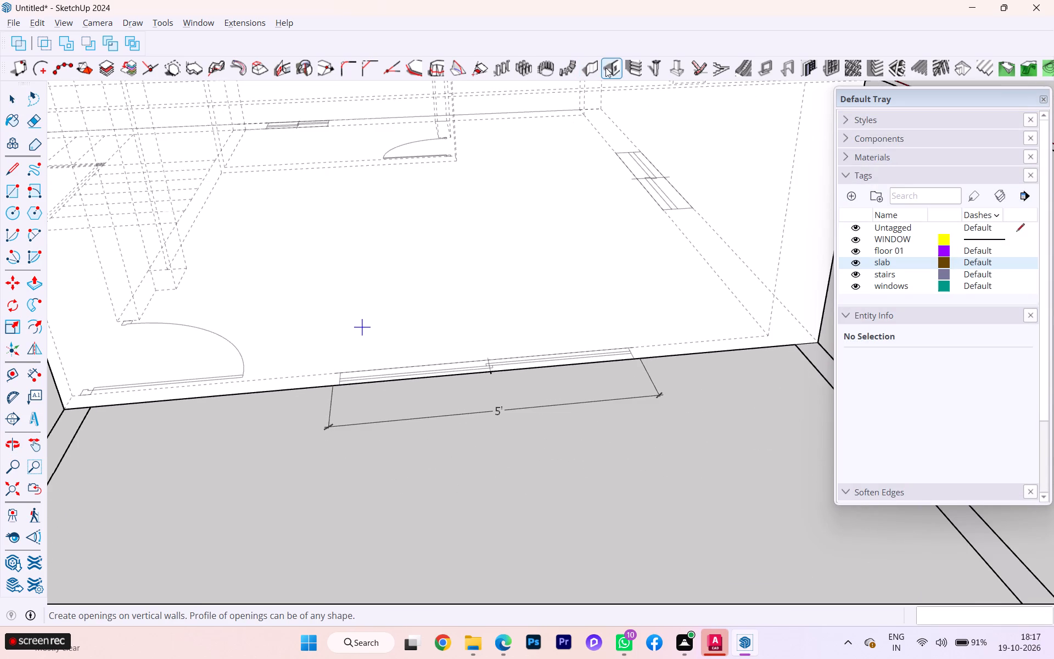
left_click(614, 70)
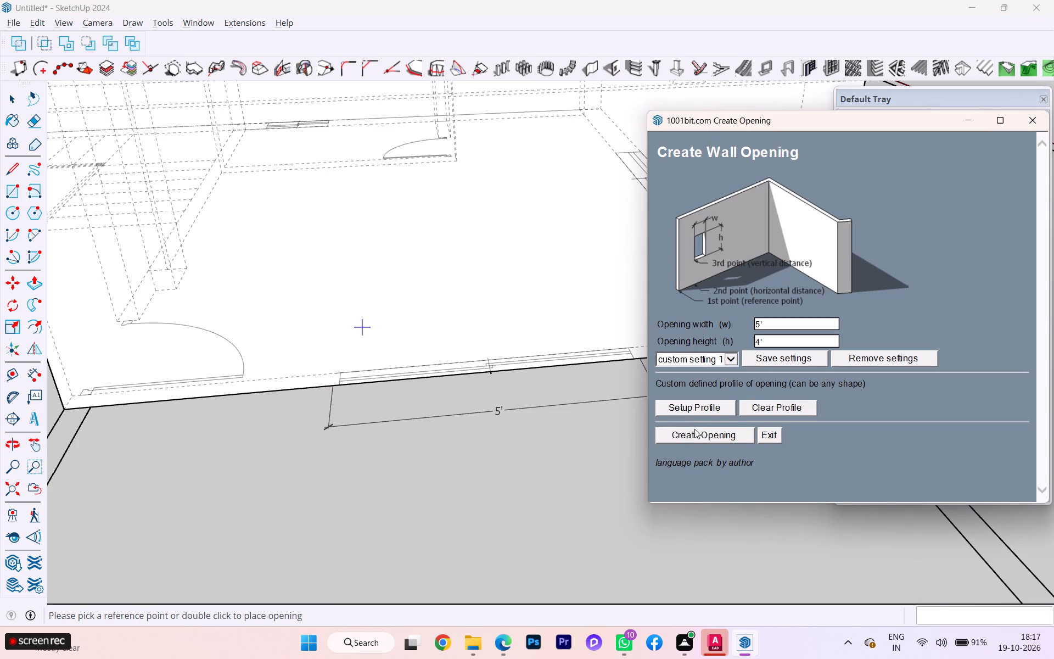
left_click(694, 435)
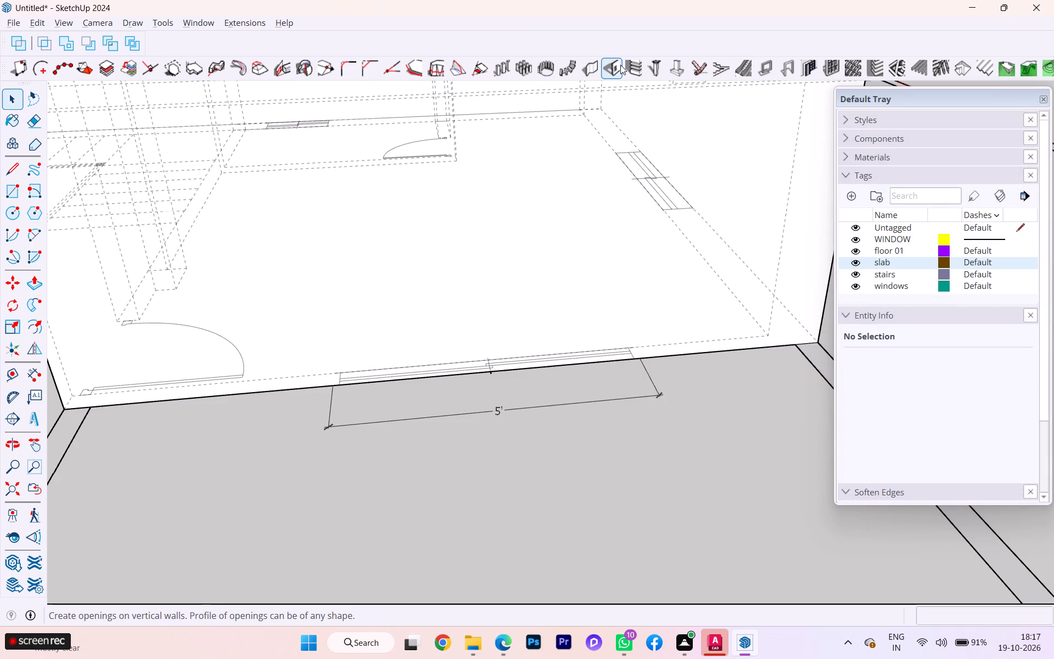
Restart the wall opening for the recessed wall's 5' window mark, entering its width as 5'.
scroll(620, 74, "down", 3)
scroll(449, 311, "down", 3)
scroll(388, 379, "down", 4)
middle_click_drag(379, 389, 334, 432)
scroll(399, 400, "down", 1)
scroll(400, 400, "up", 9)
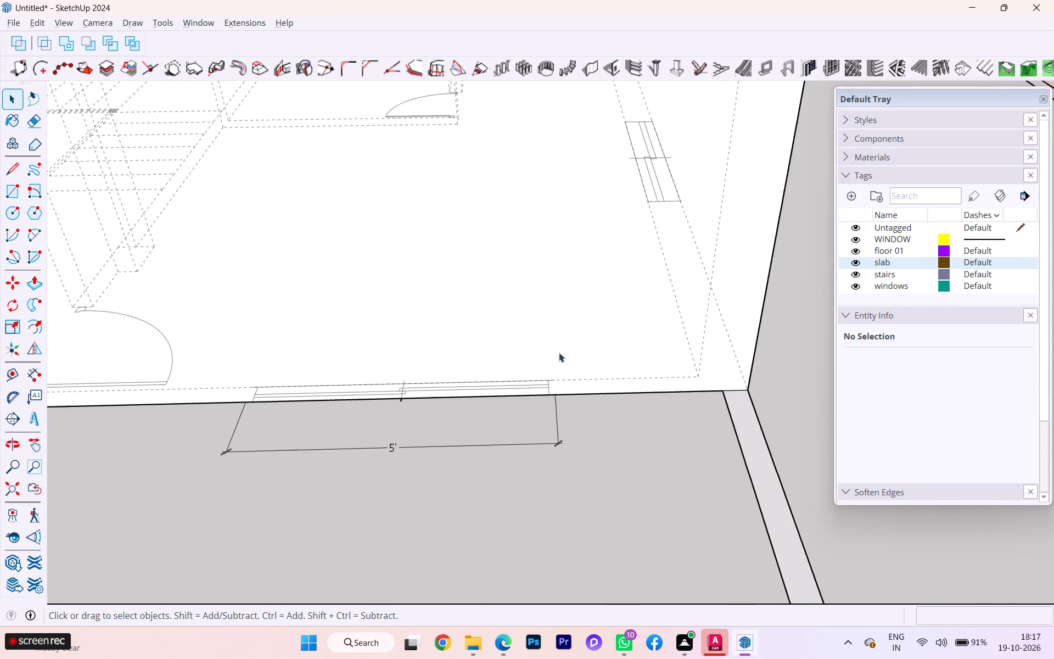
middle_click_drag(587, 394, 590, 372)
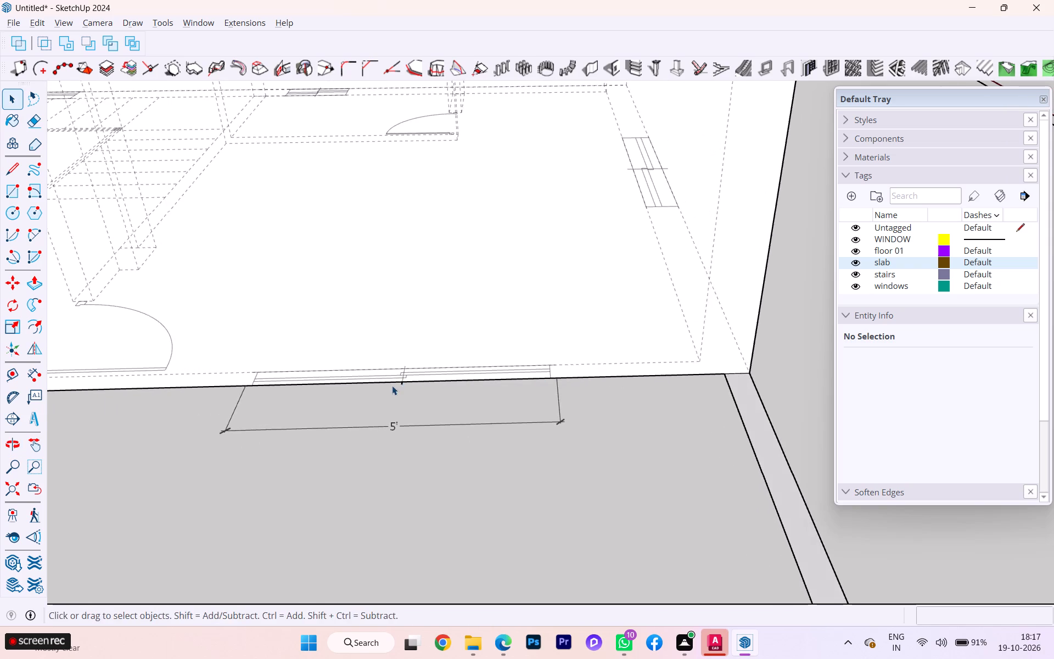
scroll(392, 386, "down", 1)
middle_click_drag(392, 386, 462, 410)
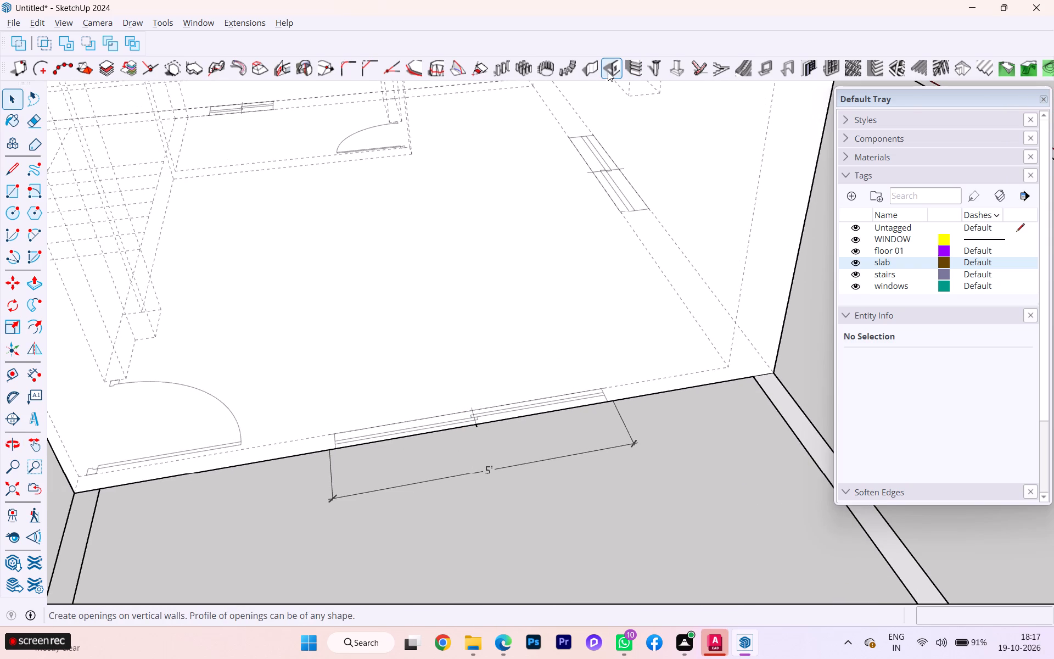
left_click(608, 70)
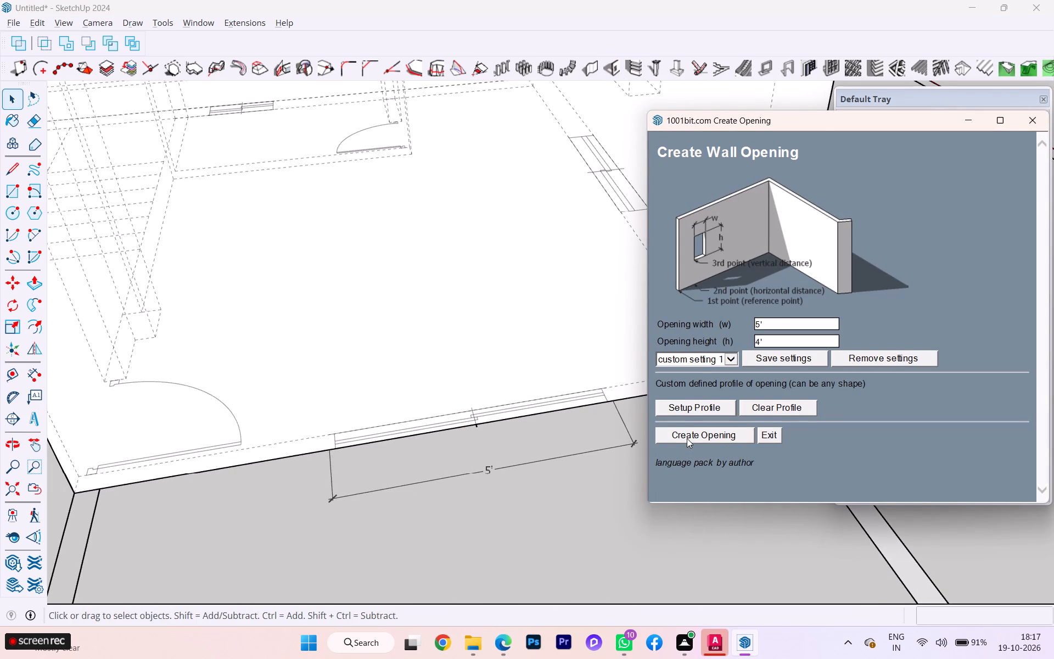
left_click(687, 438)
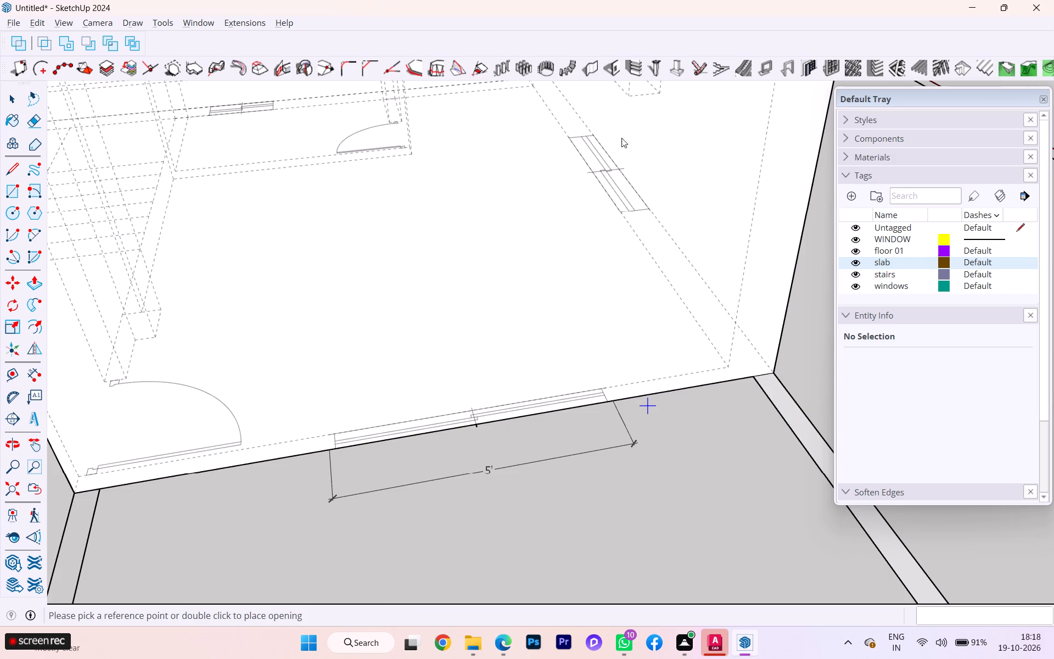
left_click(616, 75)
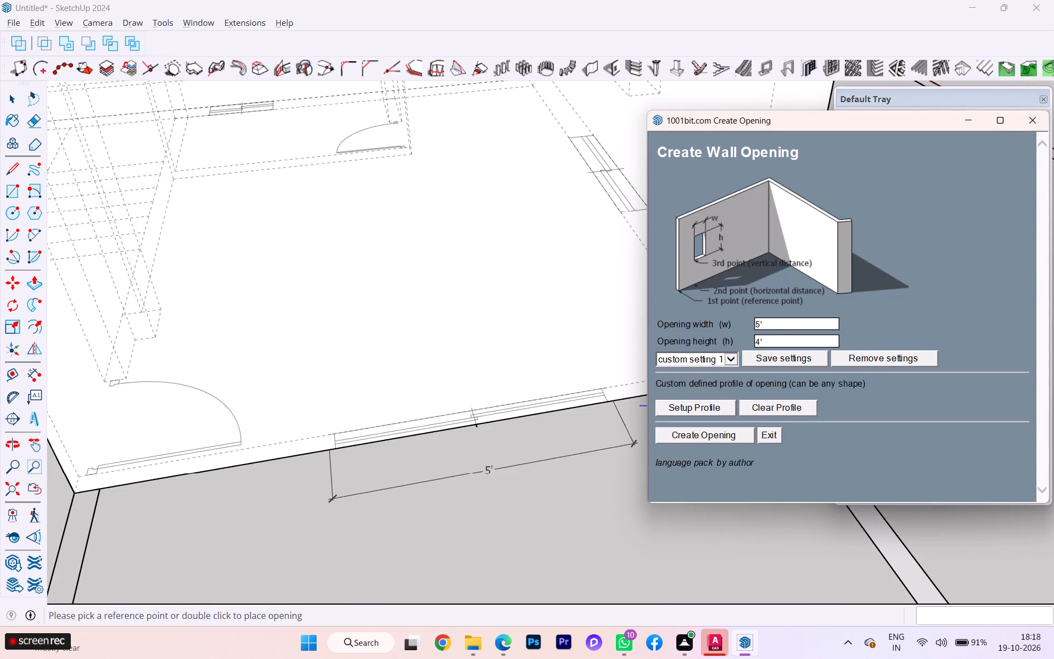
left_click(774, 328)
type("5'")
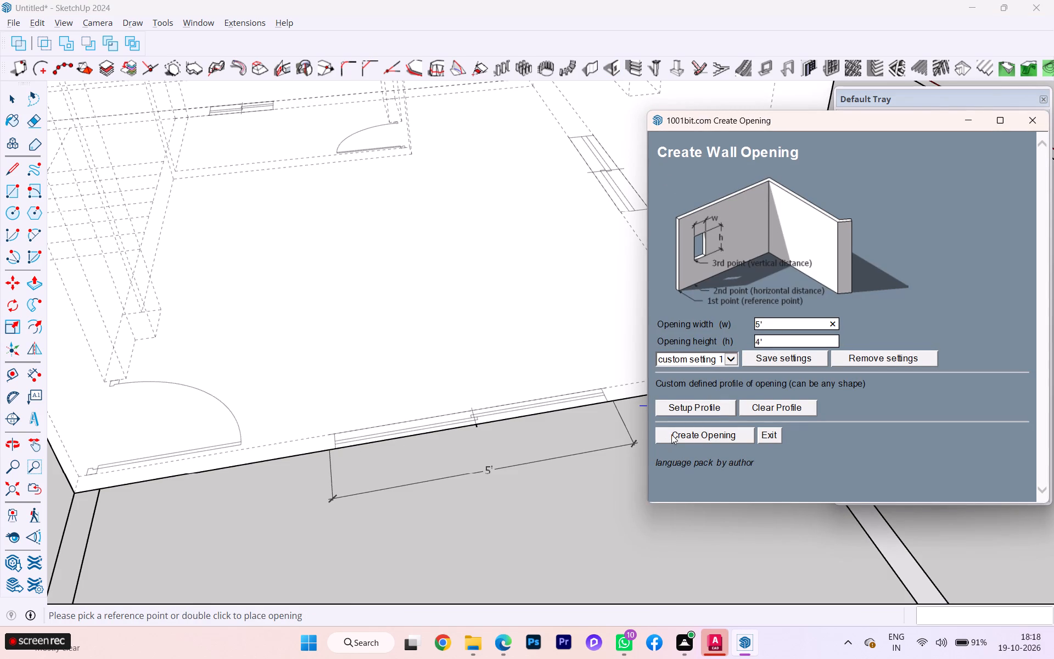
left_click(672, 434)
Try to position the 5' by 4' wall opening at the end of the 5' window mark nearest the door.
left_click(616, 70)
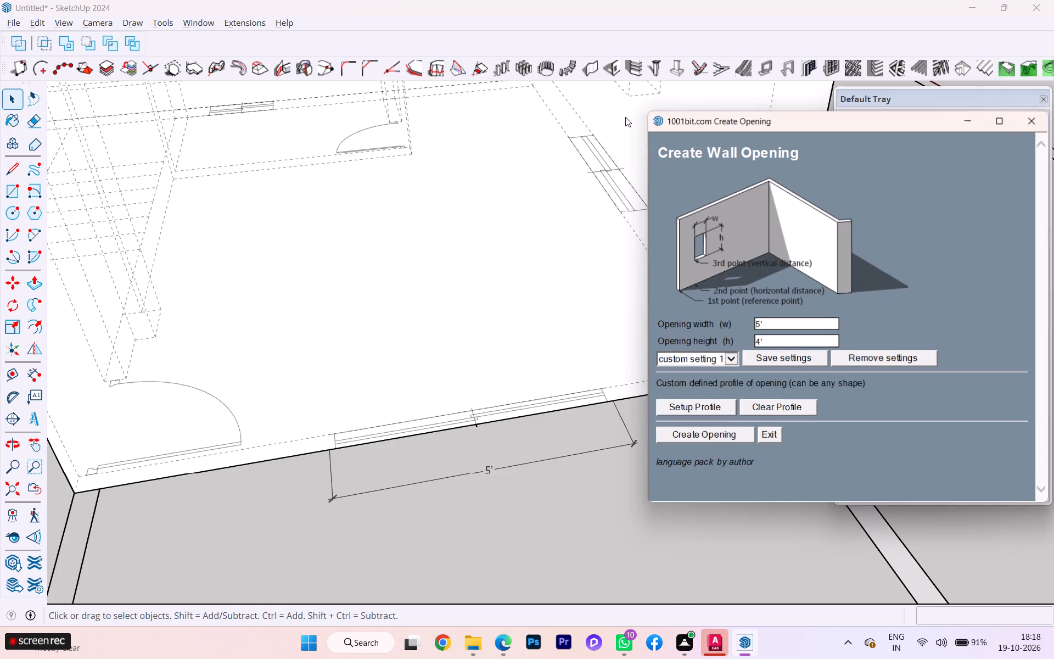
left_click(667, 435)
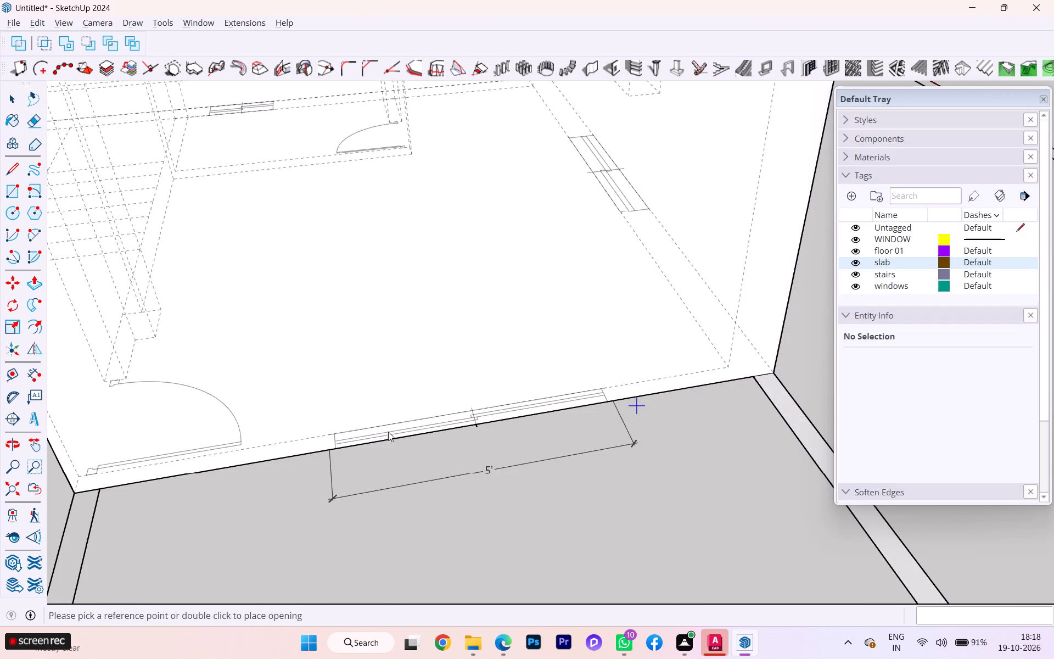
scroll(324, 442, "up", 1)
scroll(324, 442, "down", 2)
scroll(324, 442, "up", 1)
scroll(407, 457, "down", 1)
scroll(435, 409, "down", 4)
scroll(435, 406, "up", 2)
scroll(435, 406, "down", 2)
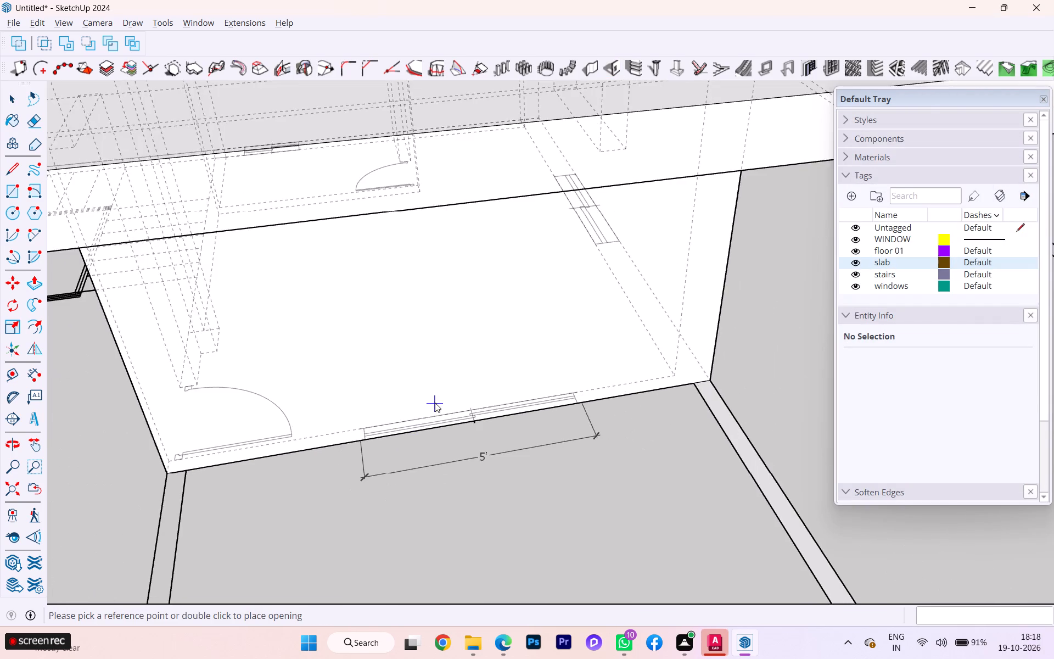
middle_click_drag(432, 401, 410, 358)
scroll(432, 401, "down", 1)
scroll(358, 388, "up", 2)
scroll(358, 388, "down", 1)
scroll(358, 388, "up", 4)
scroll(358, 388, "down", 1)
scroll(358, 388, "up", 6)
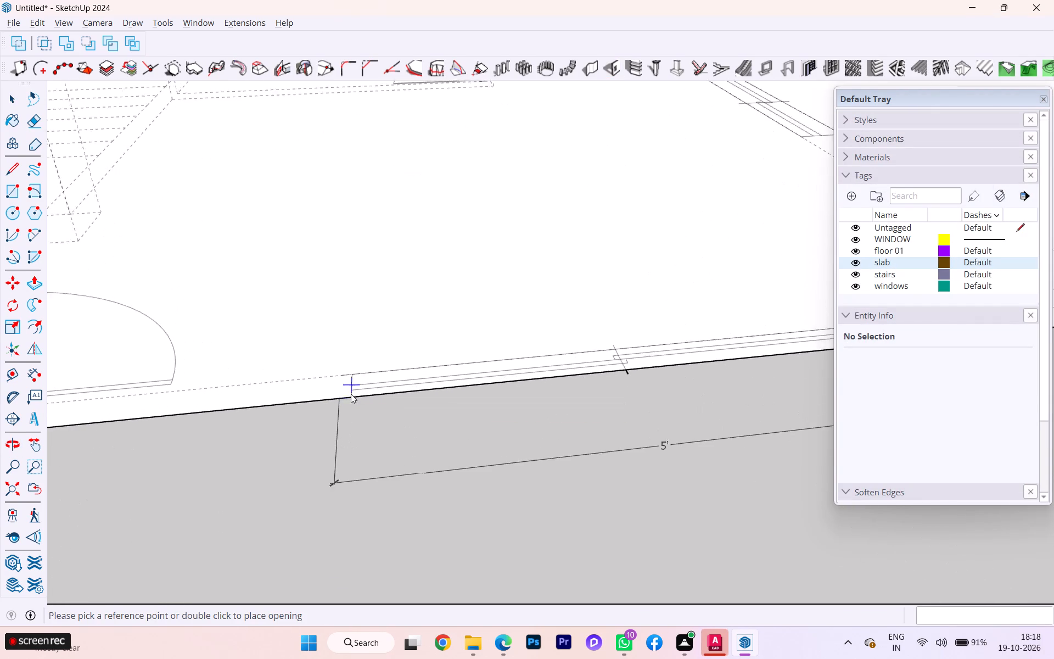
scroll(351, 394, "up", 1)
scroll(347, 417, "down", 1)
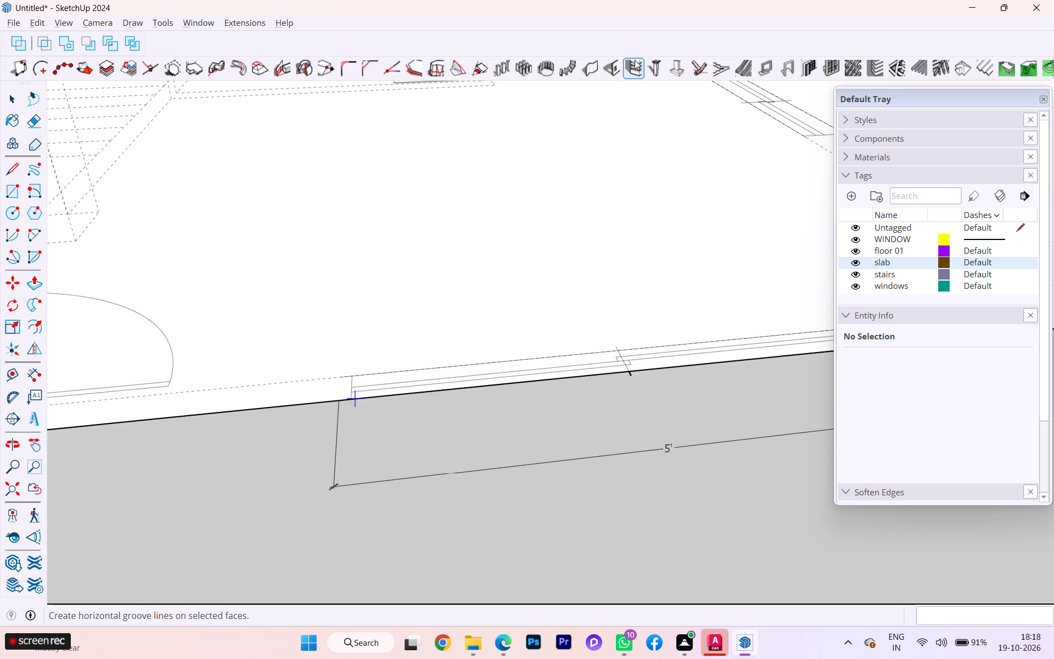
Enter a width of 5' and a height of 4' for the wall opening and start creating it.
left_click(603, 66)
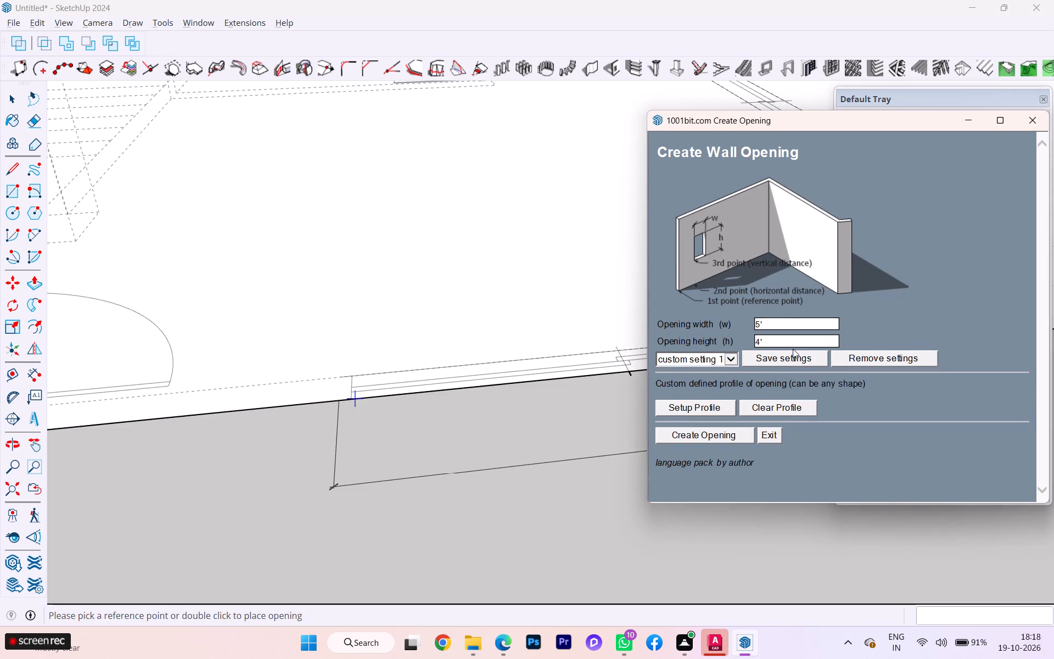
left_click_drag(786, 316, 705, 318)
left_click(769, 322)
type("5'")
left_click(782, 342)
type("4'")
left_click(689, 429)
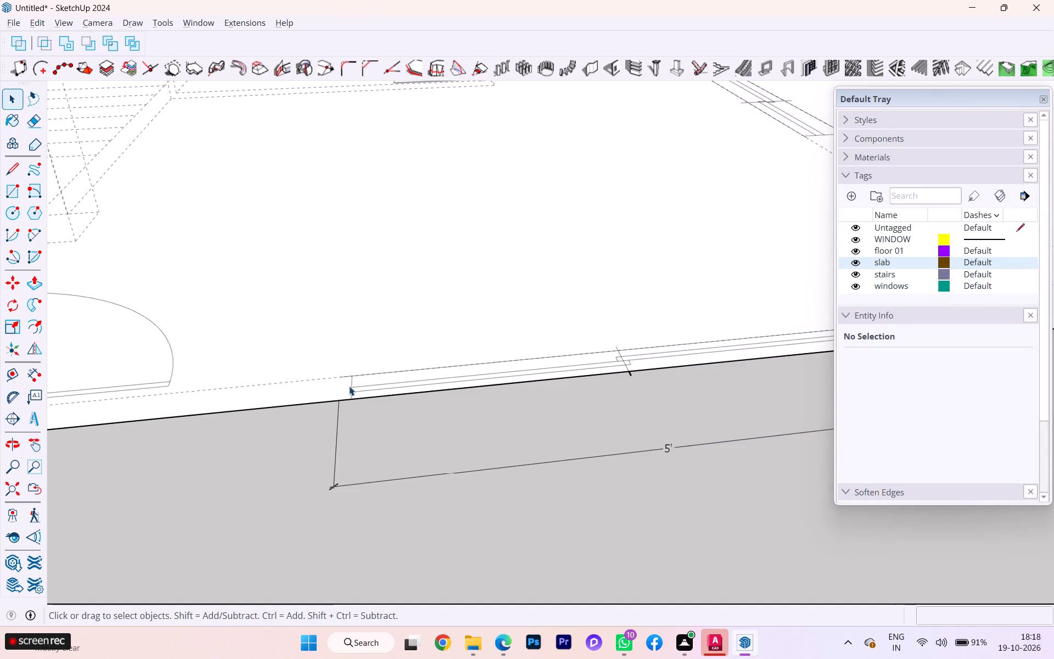
Examine the recessed wall beside the porch and the 5' window mark along its base.
scroll(298, 396, "down", 6)
scroll(373, 432, "up", 2)
scroll(376, 432, "down", 3)
scroll(398, 432, "up", 2)
scroll(402, 432, "down", 11)
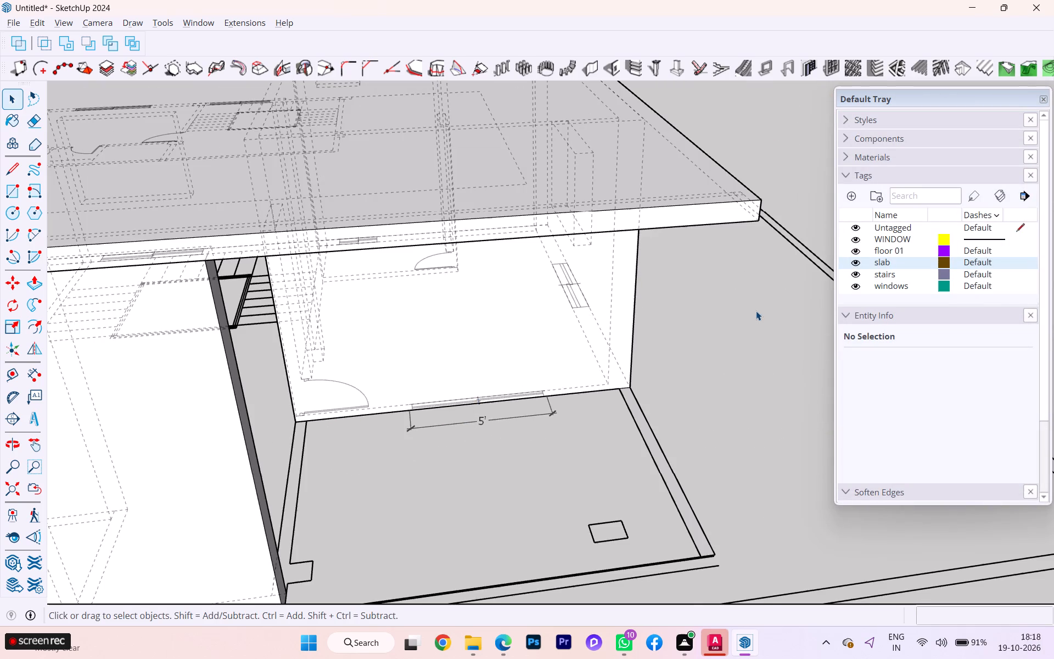
scroll(708, 323, "down", 1)
middle_click_drag(703, 323, 697, 306)
scroll(505, 283, "up", 4)
scroll(504, 283, "down", 1)
scroll(457, 299, "up", 2)
scroll(455, 300, "down", 2)
scroll(455, 300, "up", 3)
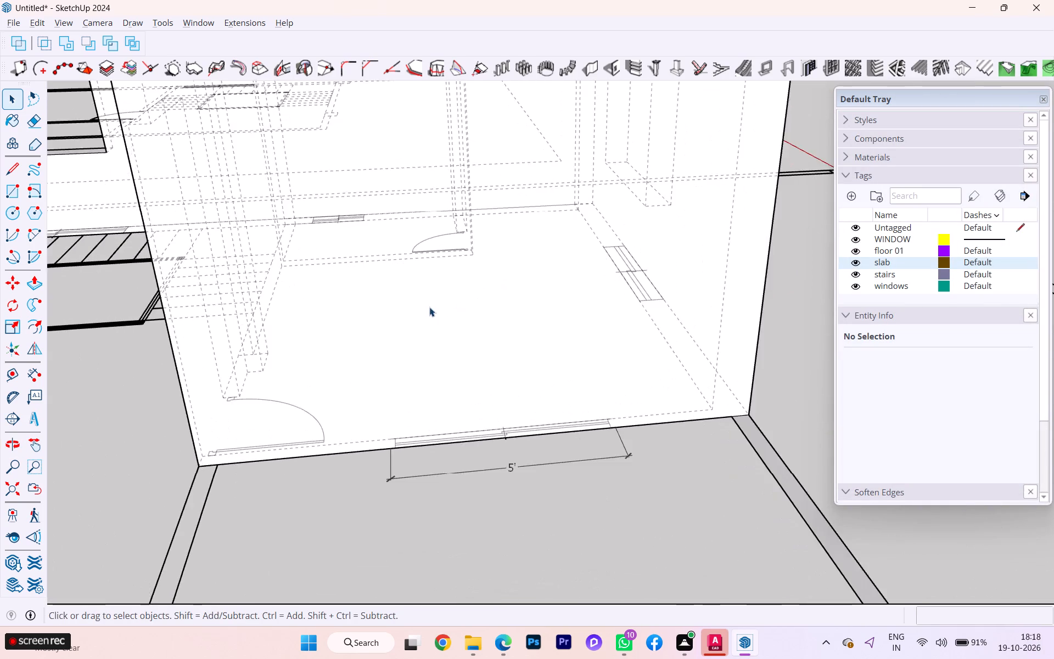
scroll(429, 307, "up", 2)
scroll(395, 314, "down", 2)
scroll(391, 315, "up", 1)
scroll(358, 326, "down", 3)
middle_click_drag(340, 336, 333, 322)
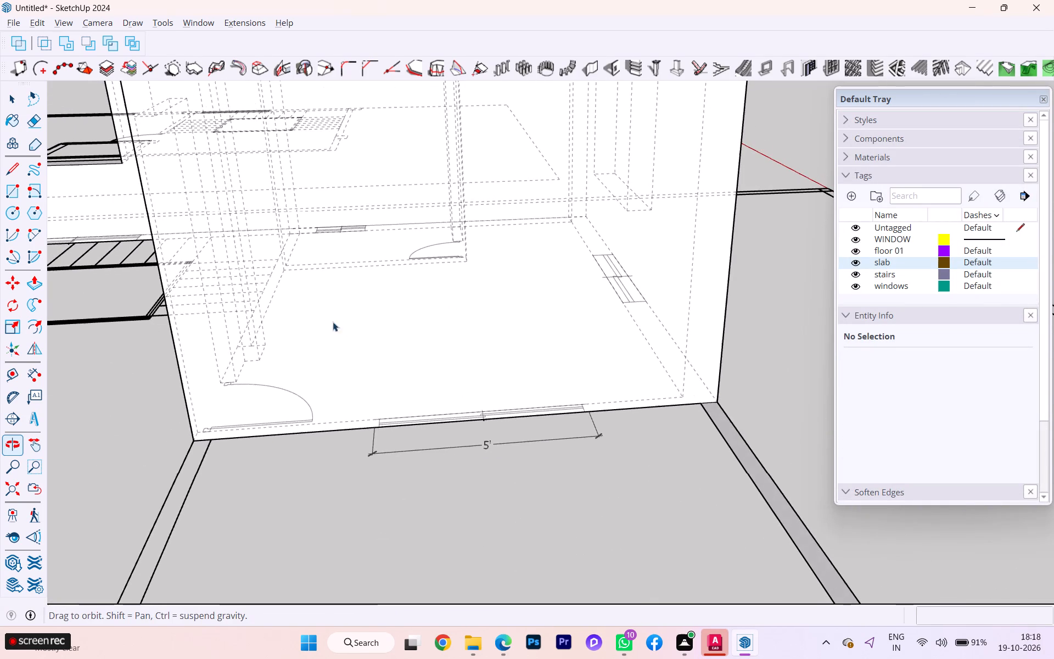
scroll(388, 386, "down", 4)
scroll(389, 396, "up", 1)
scroll(390, 405, "down", 1)
scroll(390, 410, "up", 3)
scroll(440, 420, "down", 3)
scroll(440, 420, "up", 2)
middle_click_drag(440, 418, 414, 485)
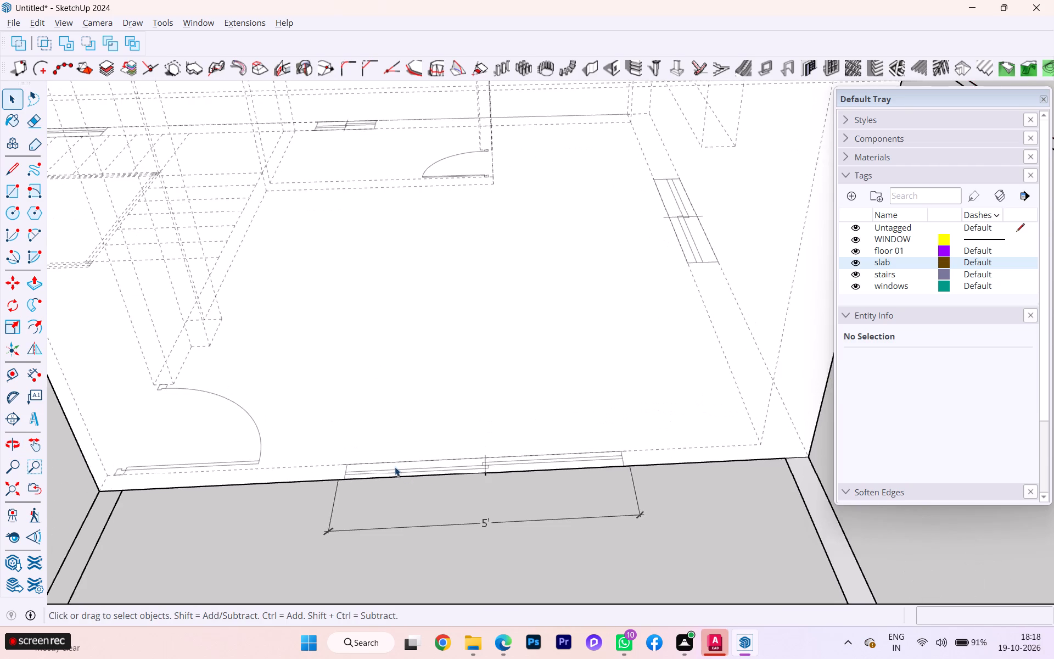
scroll(364, 389, "up", 1)
scroll(367, 372, "down", 1)
scroll(371, 364, "up", 2)
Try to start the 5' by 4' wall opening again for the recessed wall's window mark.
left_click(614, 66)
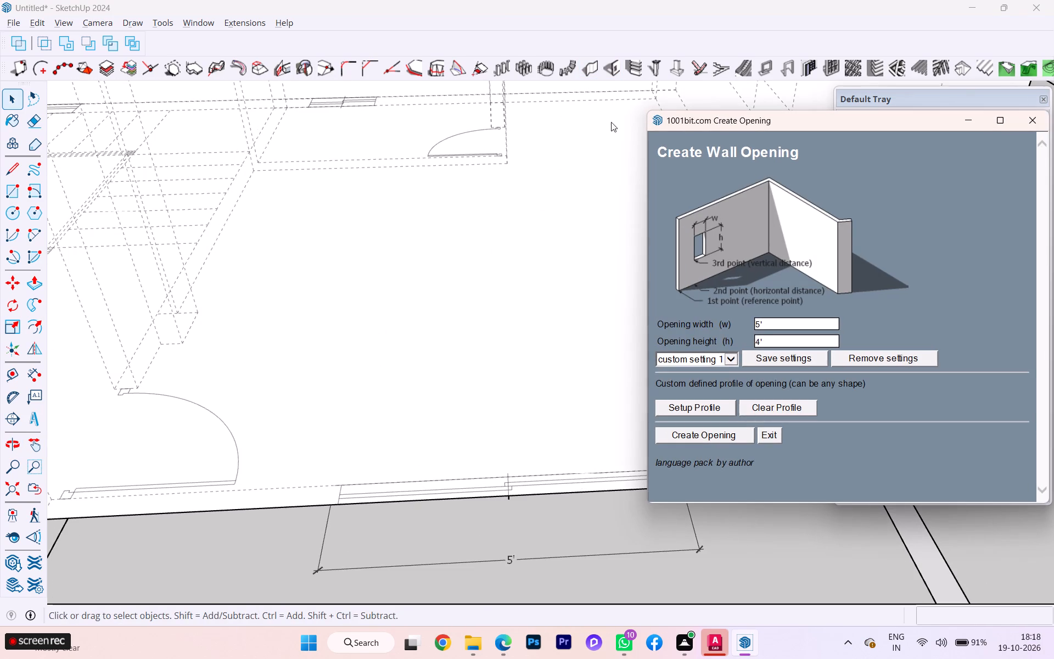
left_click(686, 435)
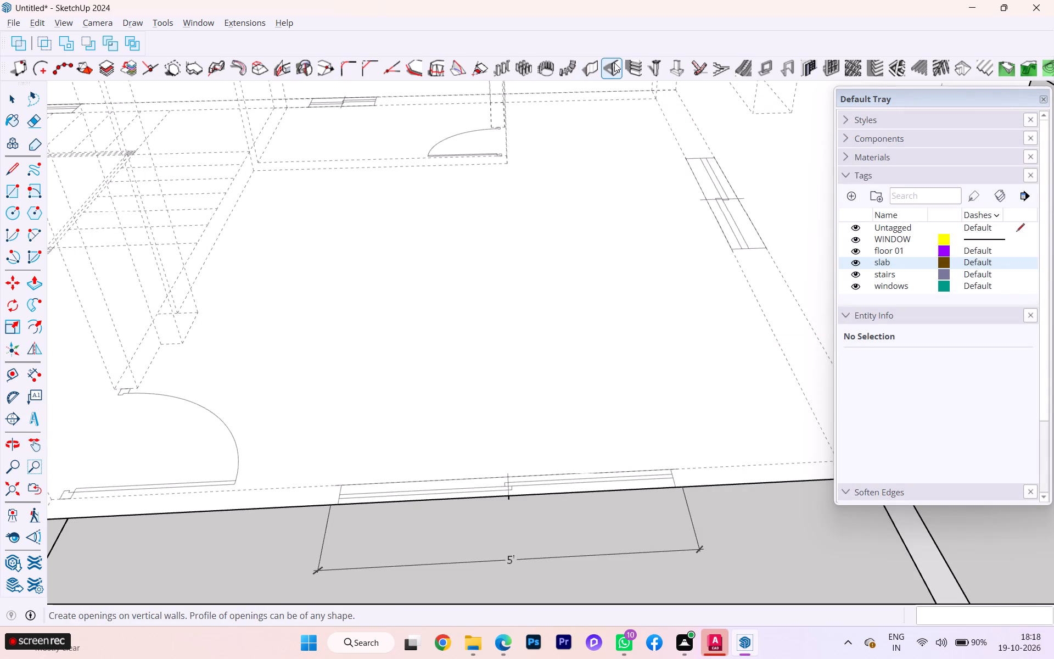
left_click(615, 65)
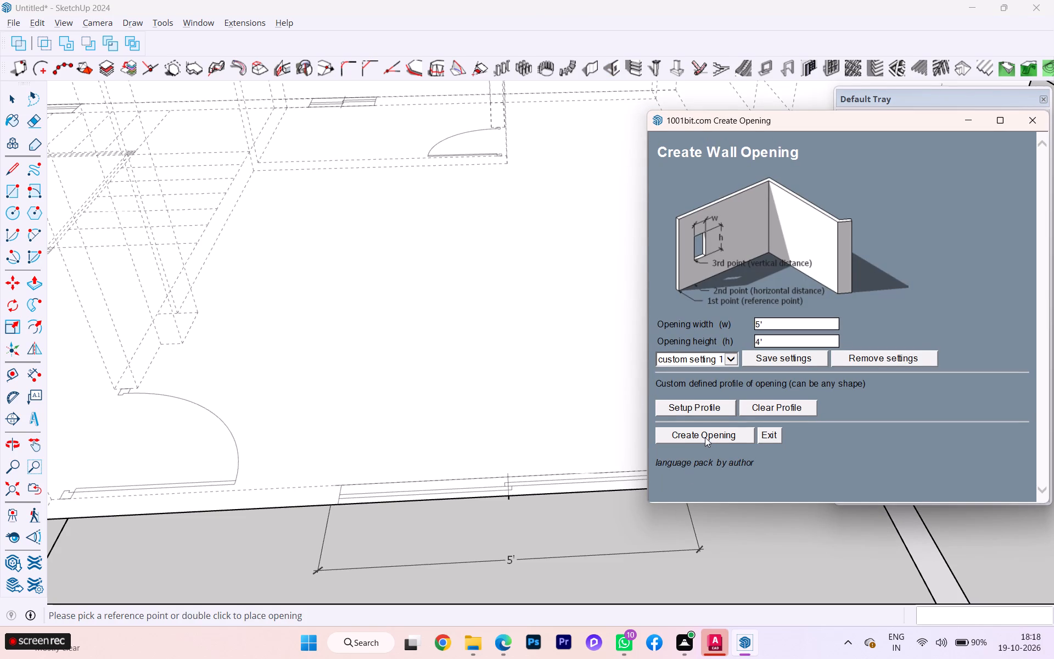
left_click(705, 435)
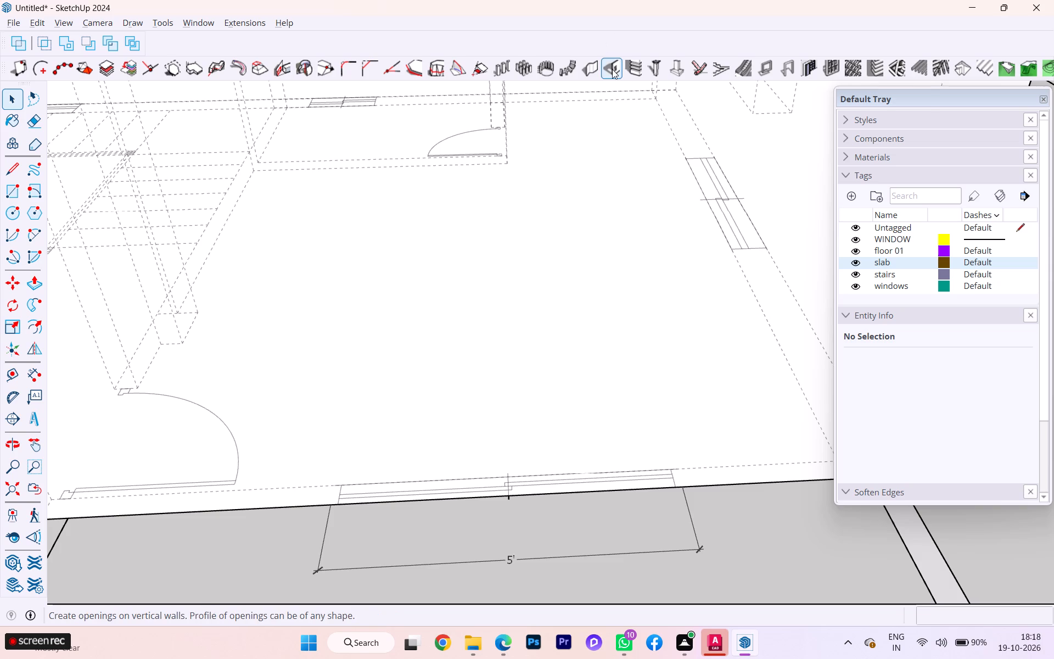
Set the wall opening width to 5' and height to 4', and start creating the opening.
left_click(612, 70)
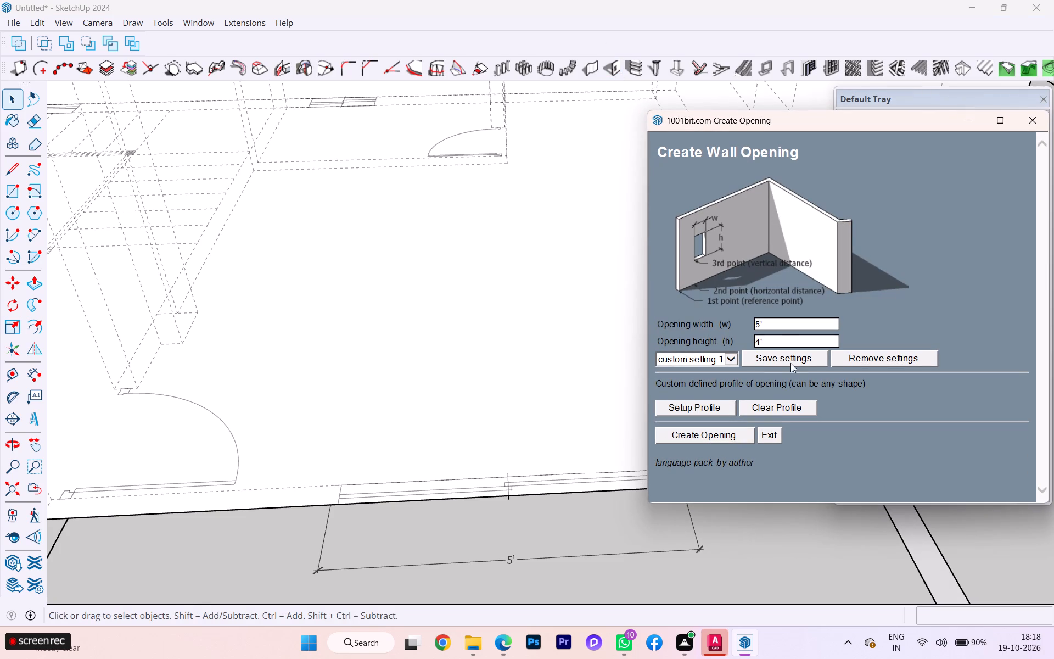
left_click(783, 339)
left_click(777, 330)
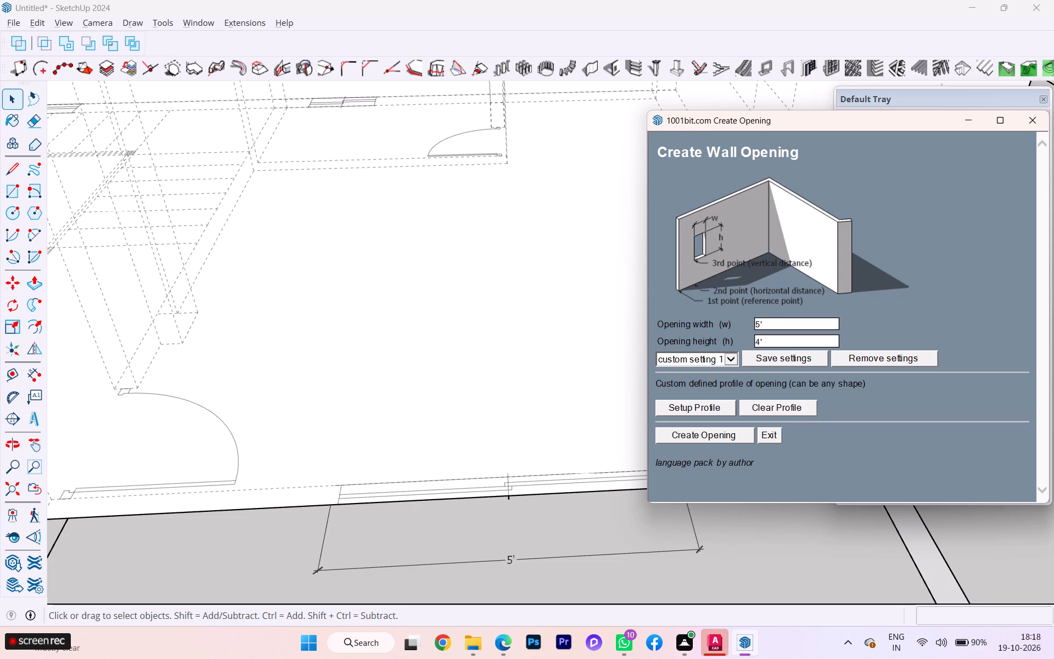
left_click(772, 321)
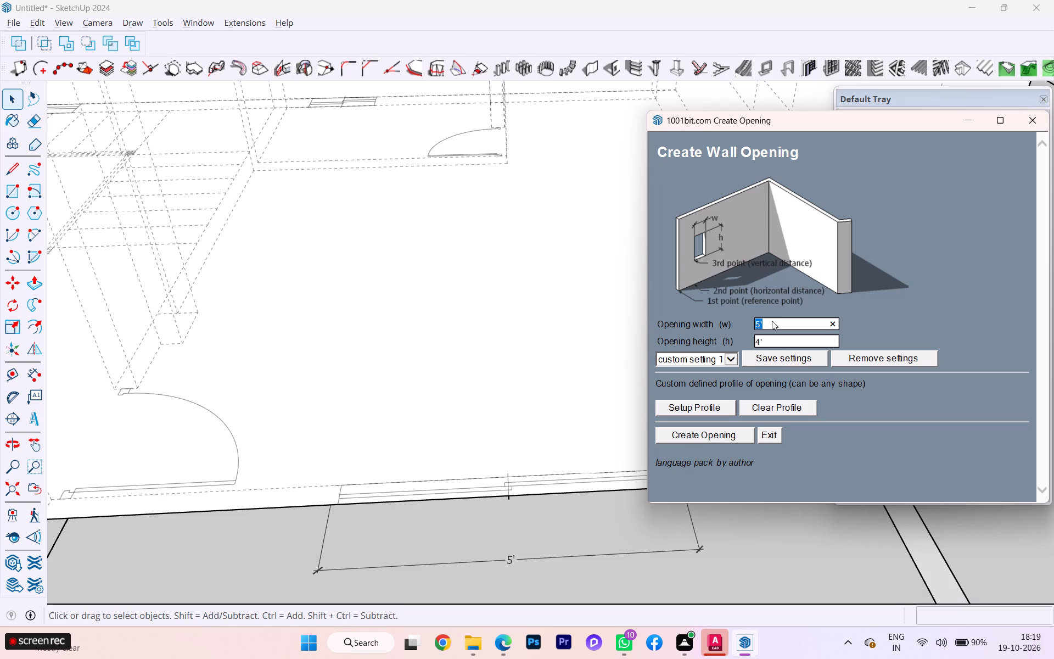
key("BackSpace")
left_click(772, 321)
type("5'")
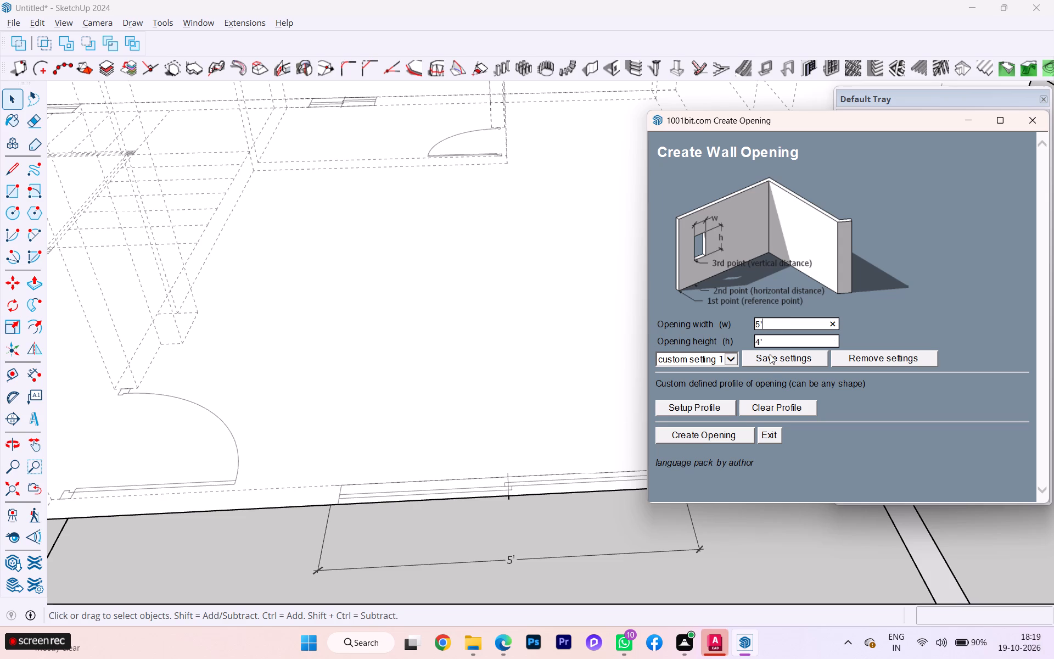
left_click(765, 336)
left_click(765, 342)
left_click(765, 342)
key("BackSpace")
key("BackSpace")
key("BackSpace")
type("4'")
left_click(702, 432)
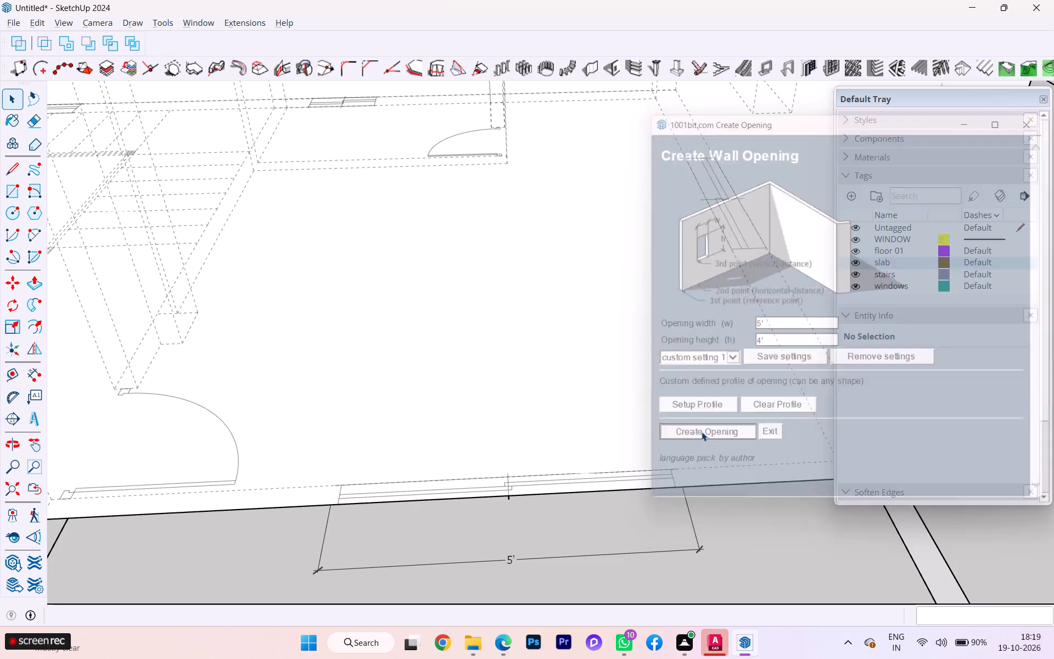
Hide the slab tag to uncover the walls below, keeping the stairs tag visible.
scroll(702, 432, "down", 4)
scroll(698, 445, "up", 3)
scroll(697, 446, "down", 1)
scroll(493, 520, "down", 1)
scroll(489, 522, "up", 1)
scroll(485, 523, "down", 1)
scroll(423, 479, "down", 1)
scroll(423, 479, "up", 3)
scroll(423, 479, "down", 4)
scroll(433, 493, "up", 1)
scroll(435, 494, "down", 3)
middle_click_drag(476, 505, 480, 500)
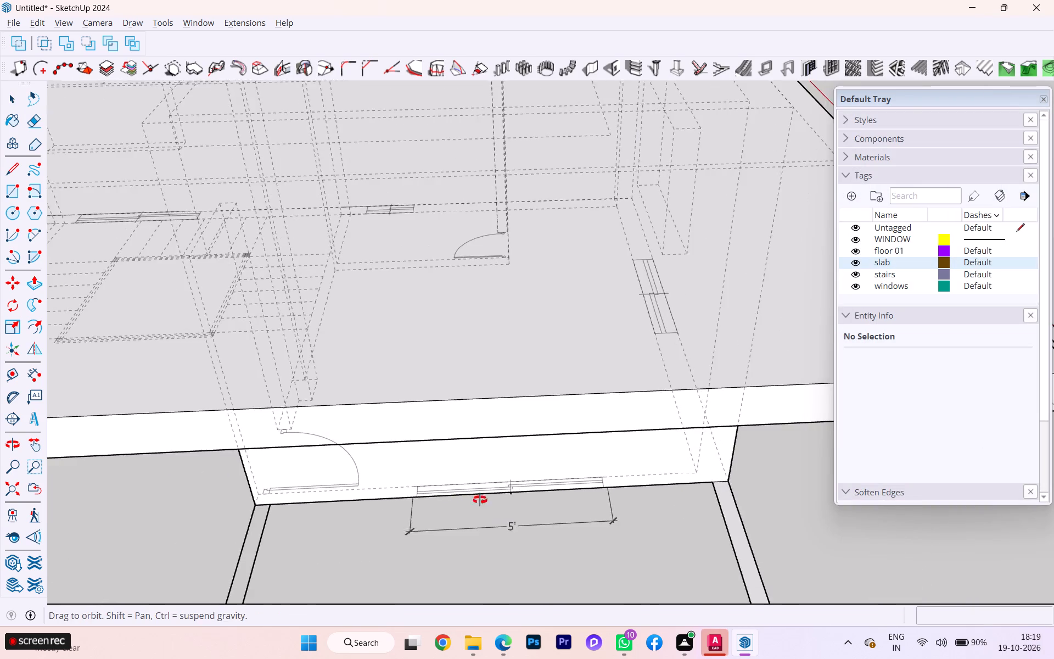
middle_click_drag(480, 500, 493, 485)
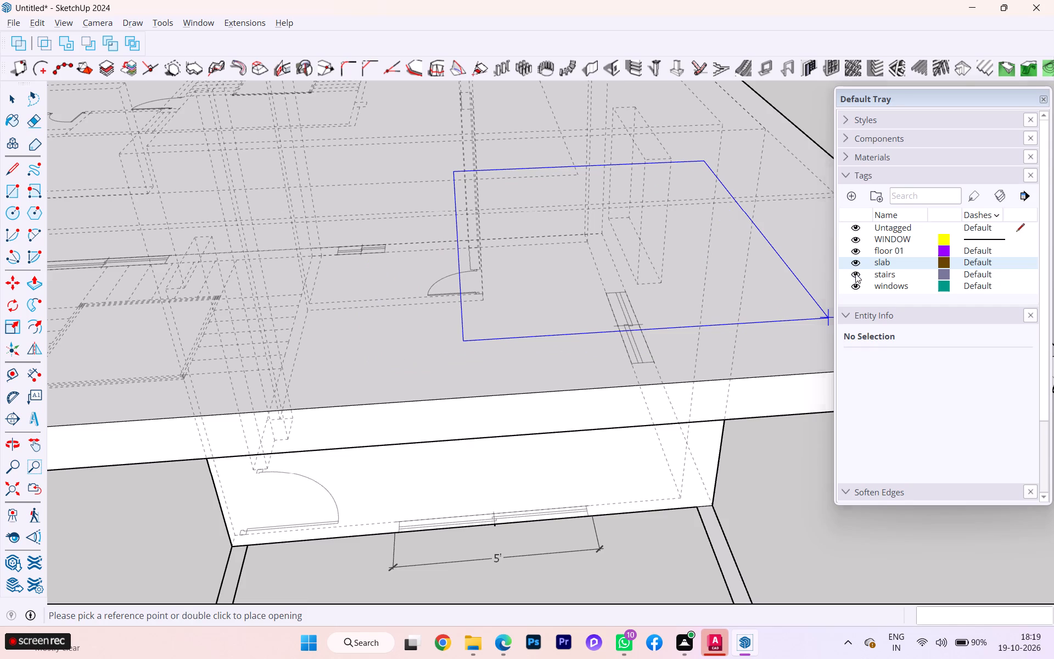
left_click(855, 273)
left_click(855, 265)
left_click(857, 274)
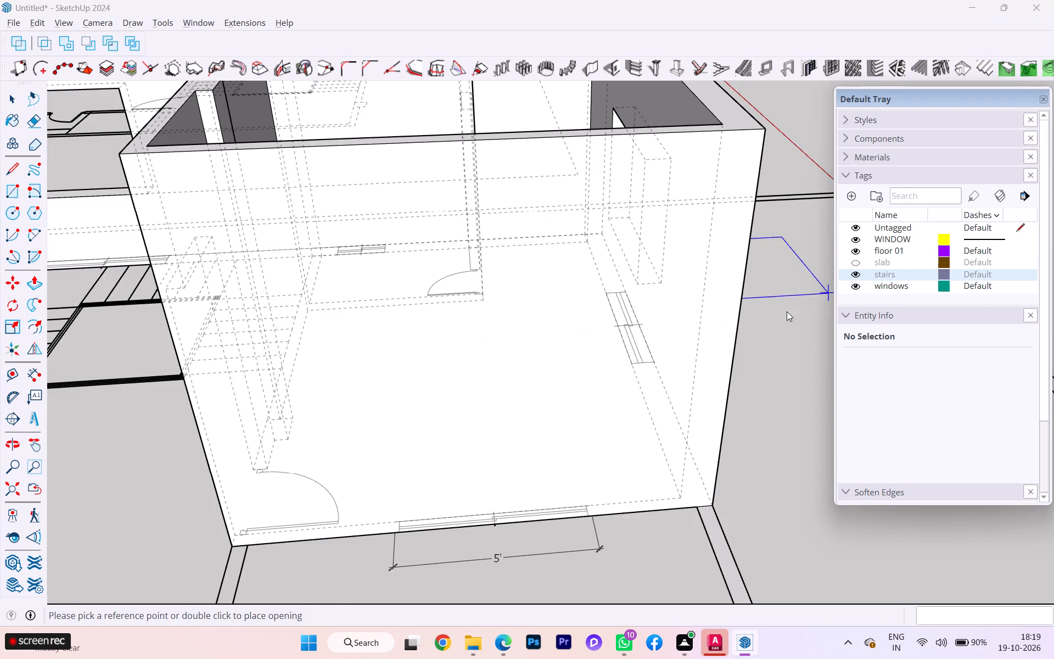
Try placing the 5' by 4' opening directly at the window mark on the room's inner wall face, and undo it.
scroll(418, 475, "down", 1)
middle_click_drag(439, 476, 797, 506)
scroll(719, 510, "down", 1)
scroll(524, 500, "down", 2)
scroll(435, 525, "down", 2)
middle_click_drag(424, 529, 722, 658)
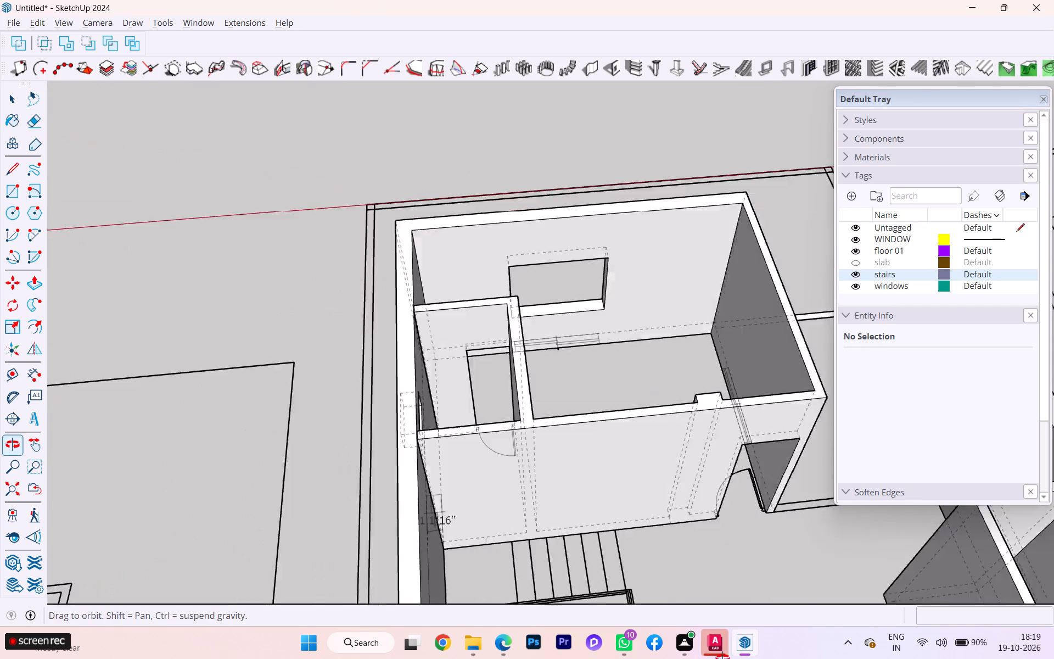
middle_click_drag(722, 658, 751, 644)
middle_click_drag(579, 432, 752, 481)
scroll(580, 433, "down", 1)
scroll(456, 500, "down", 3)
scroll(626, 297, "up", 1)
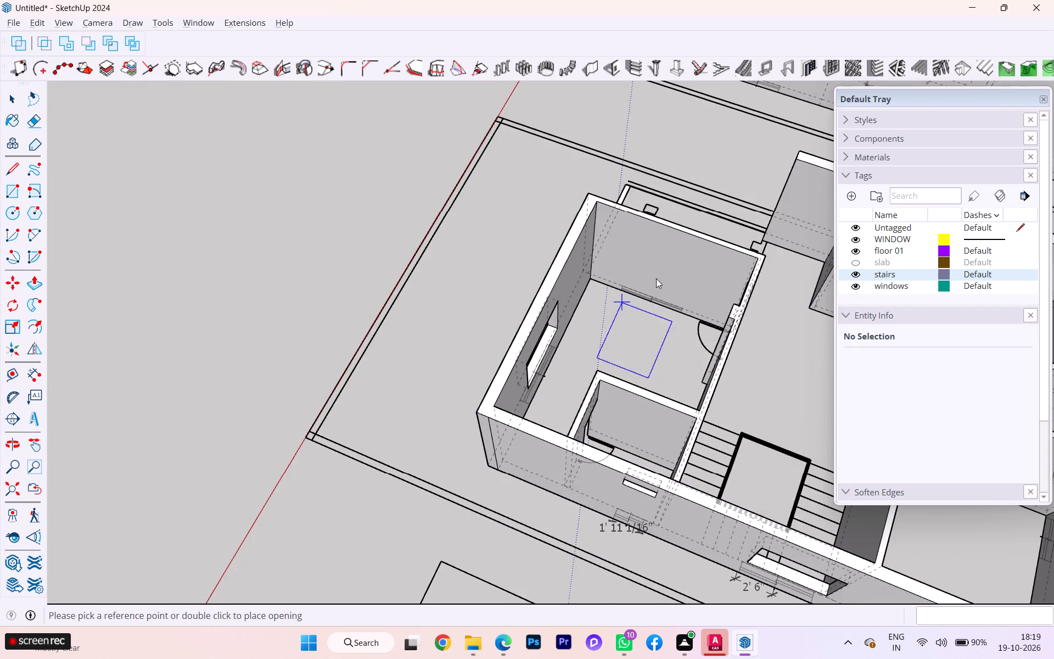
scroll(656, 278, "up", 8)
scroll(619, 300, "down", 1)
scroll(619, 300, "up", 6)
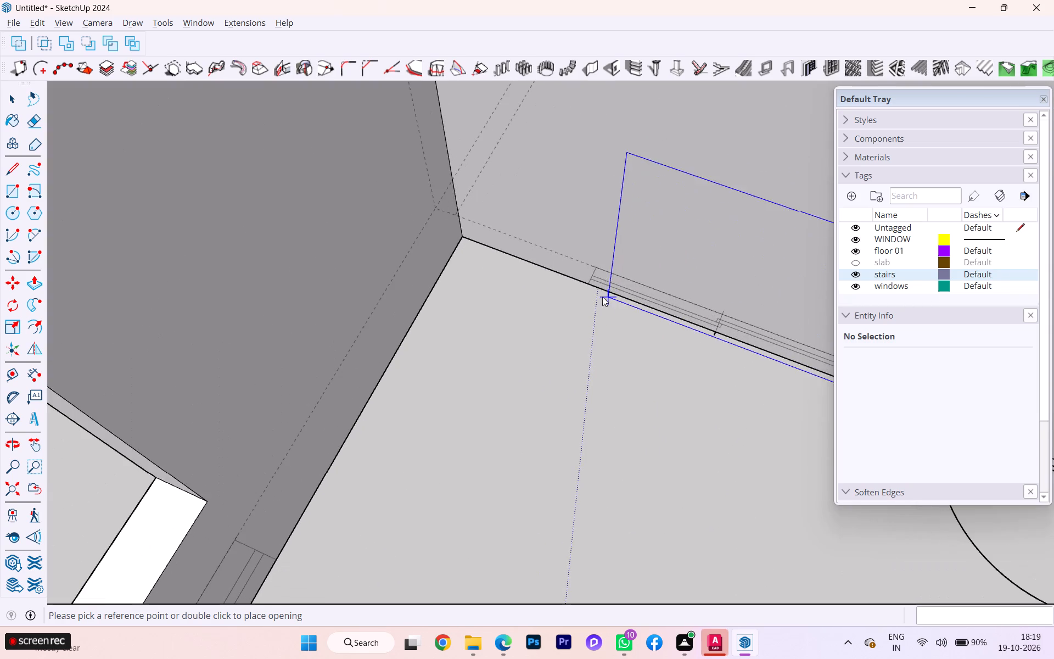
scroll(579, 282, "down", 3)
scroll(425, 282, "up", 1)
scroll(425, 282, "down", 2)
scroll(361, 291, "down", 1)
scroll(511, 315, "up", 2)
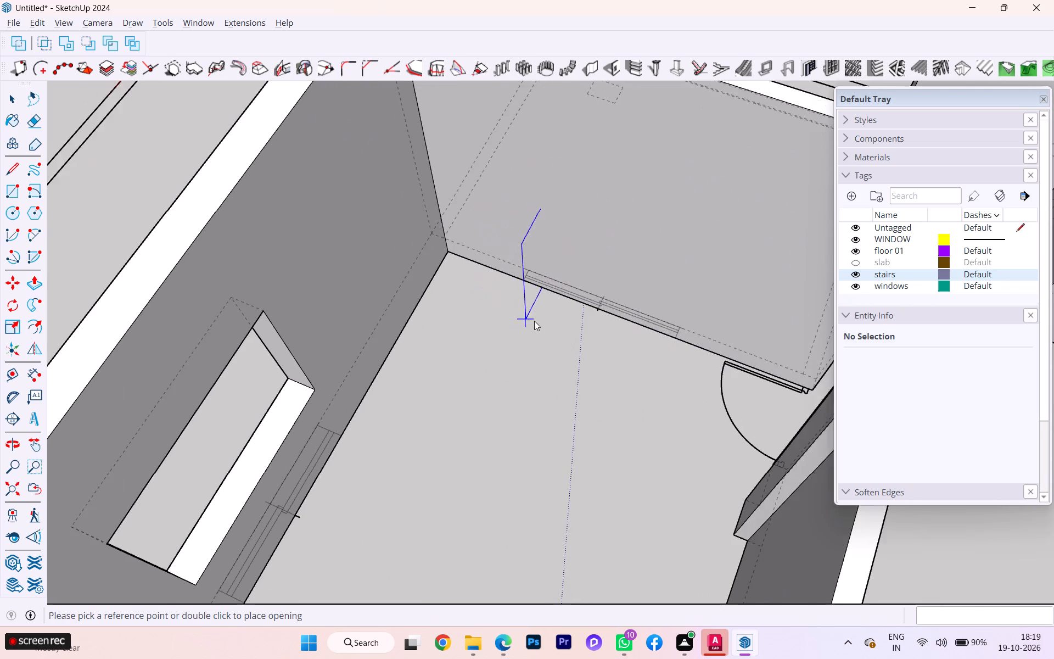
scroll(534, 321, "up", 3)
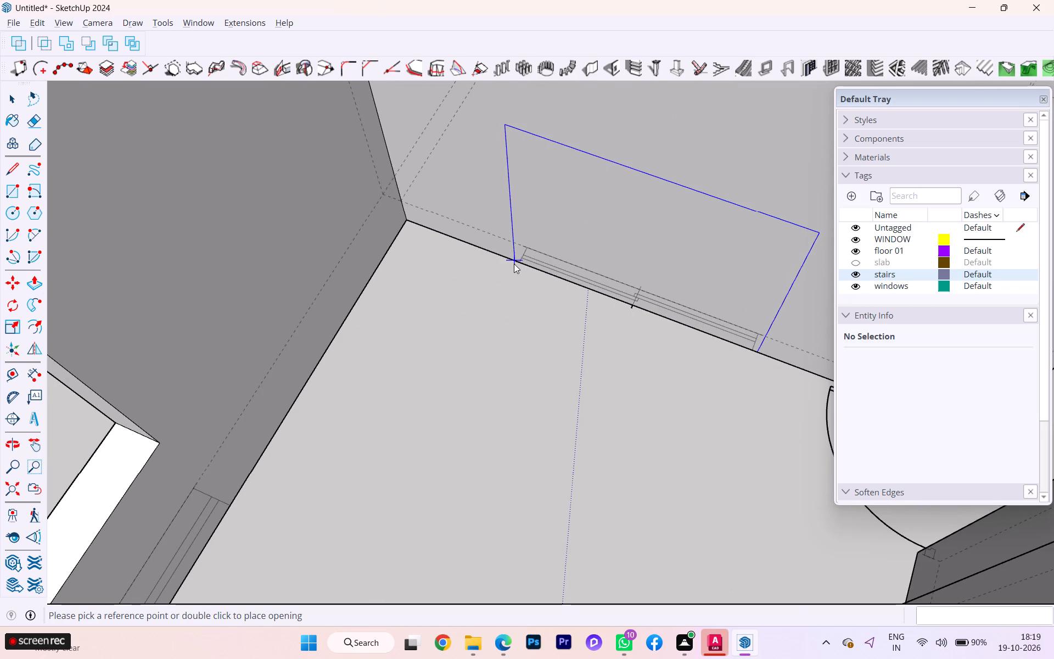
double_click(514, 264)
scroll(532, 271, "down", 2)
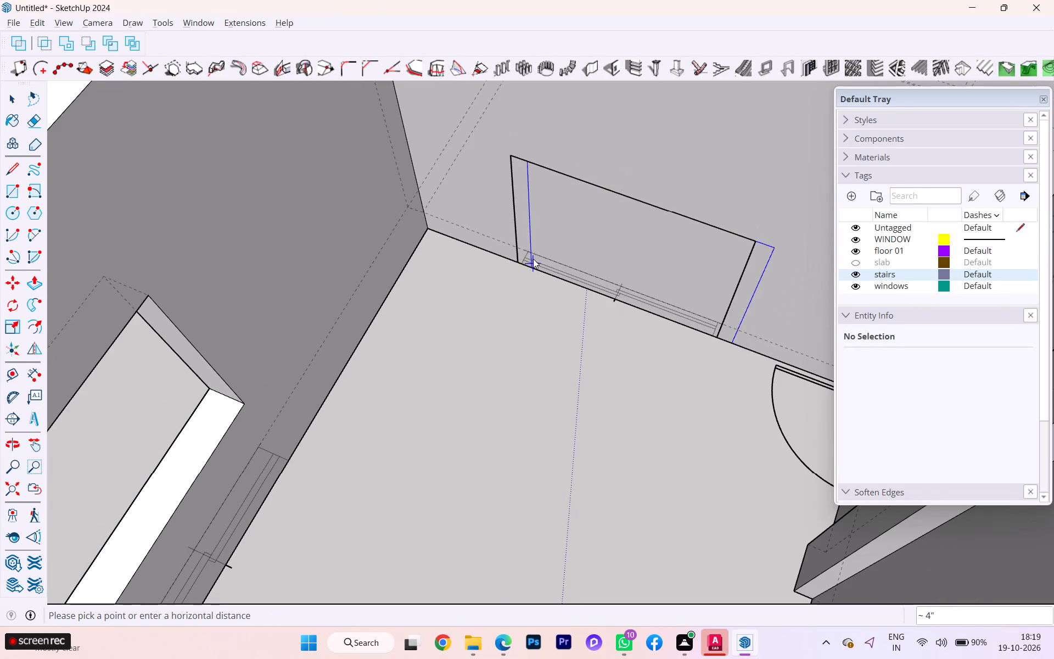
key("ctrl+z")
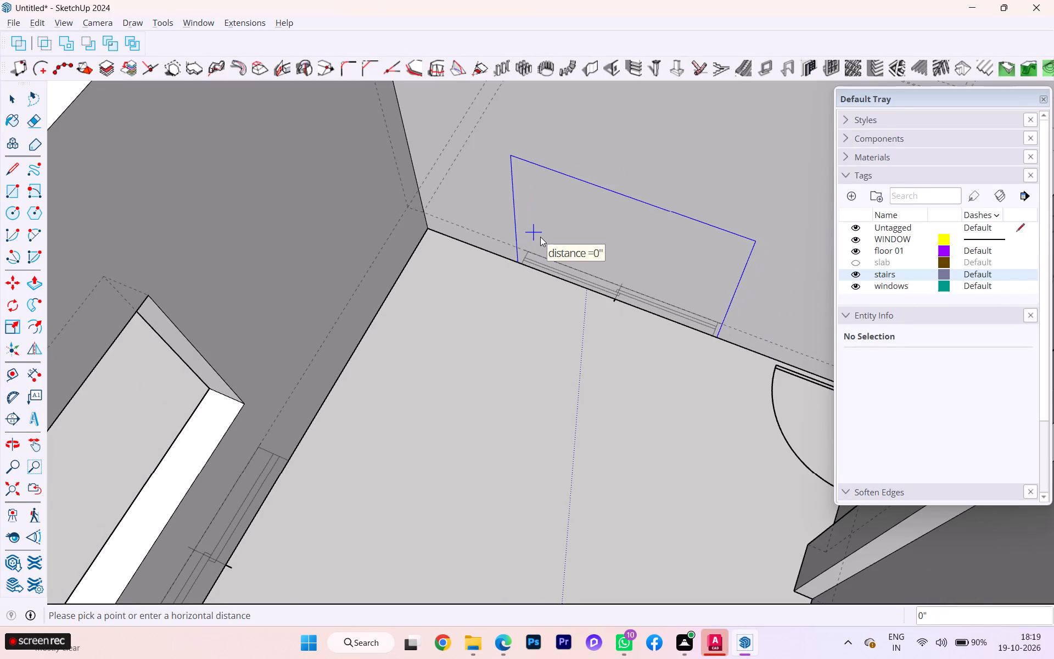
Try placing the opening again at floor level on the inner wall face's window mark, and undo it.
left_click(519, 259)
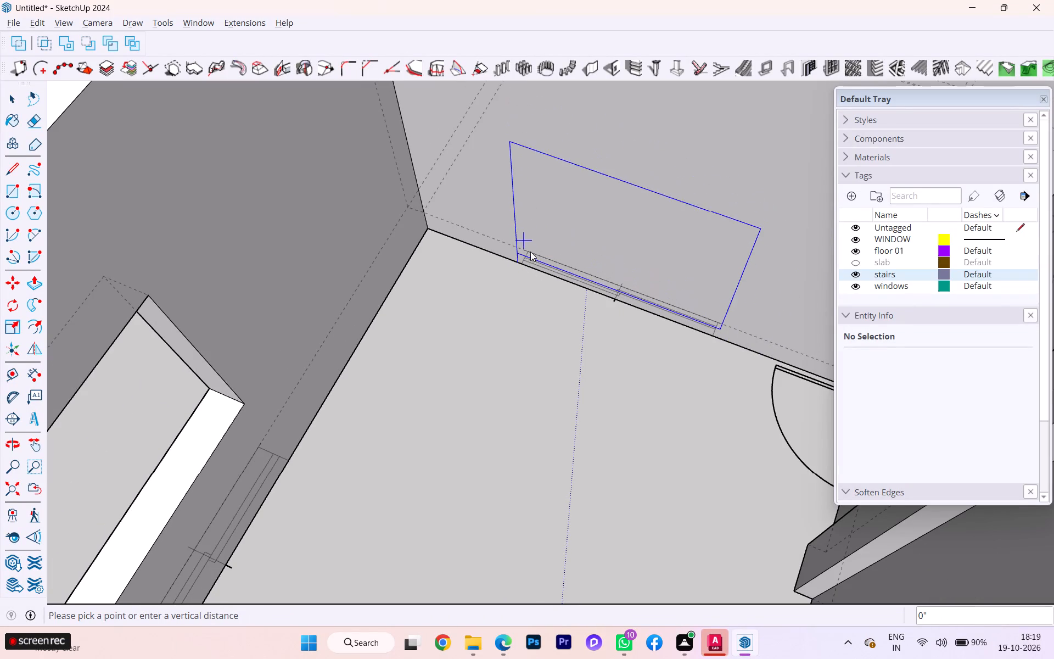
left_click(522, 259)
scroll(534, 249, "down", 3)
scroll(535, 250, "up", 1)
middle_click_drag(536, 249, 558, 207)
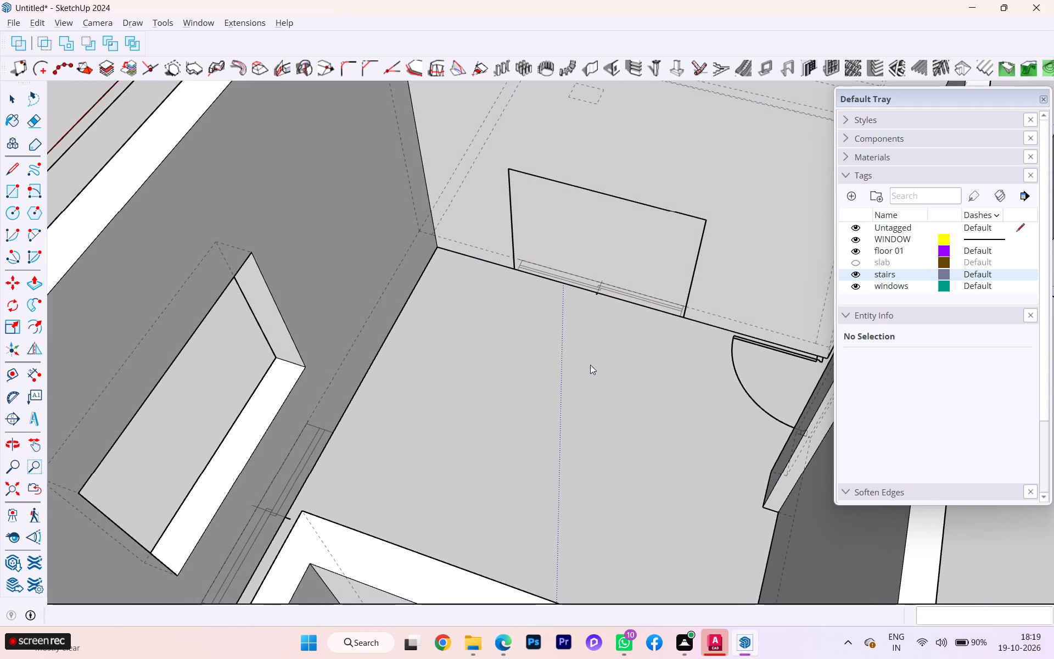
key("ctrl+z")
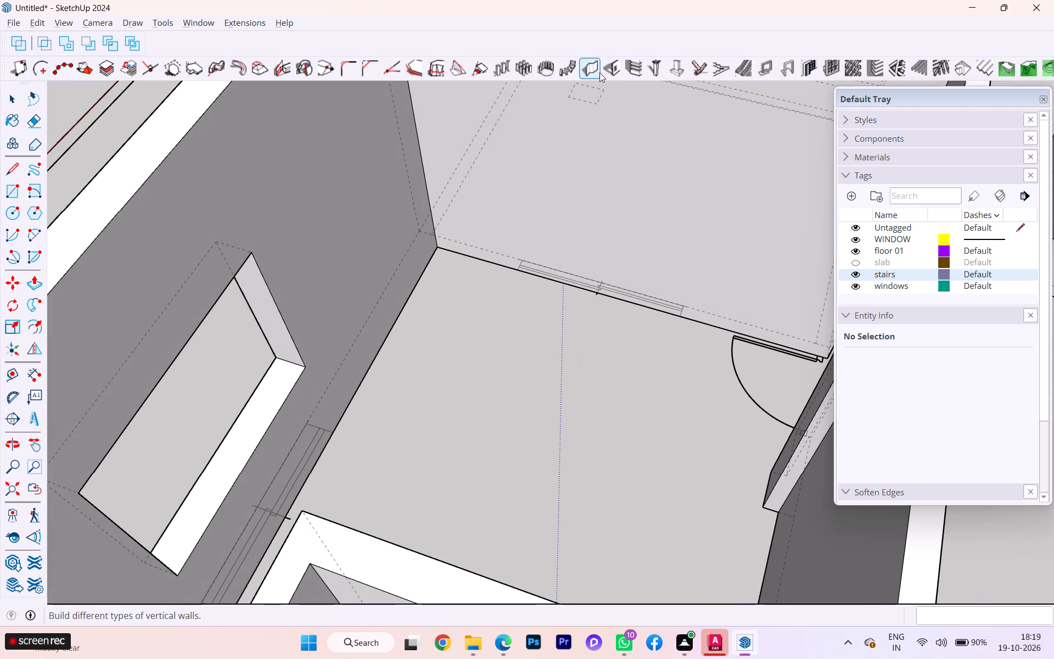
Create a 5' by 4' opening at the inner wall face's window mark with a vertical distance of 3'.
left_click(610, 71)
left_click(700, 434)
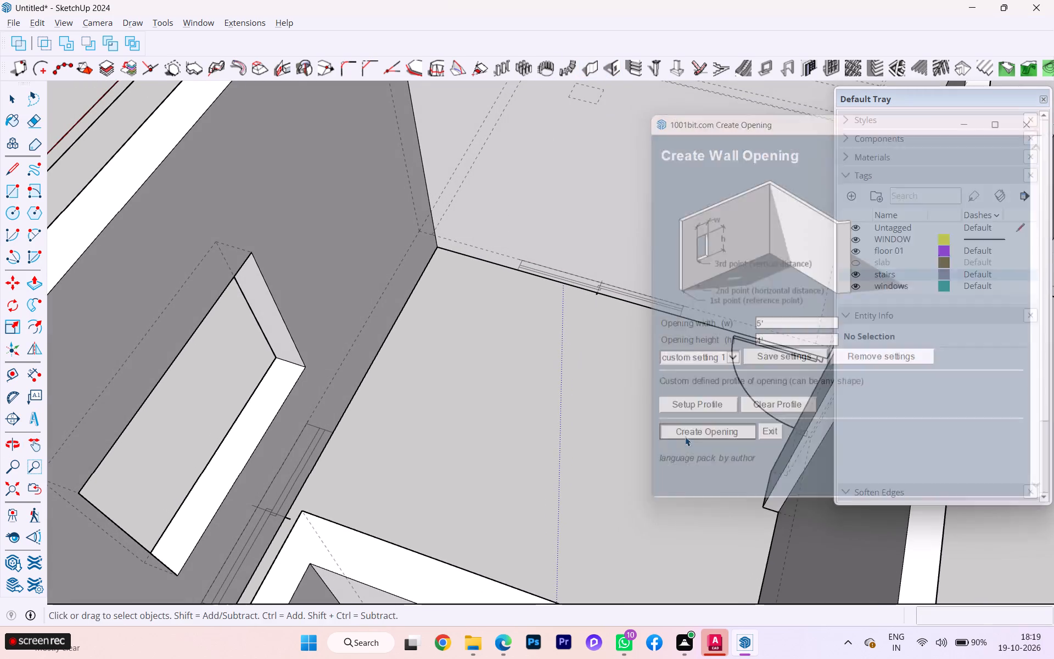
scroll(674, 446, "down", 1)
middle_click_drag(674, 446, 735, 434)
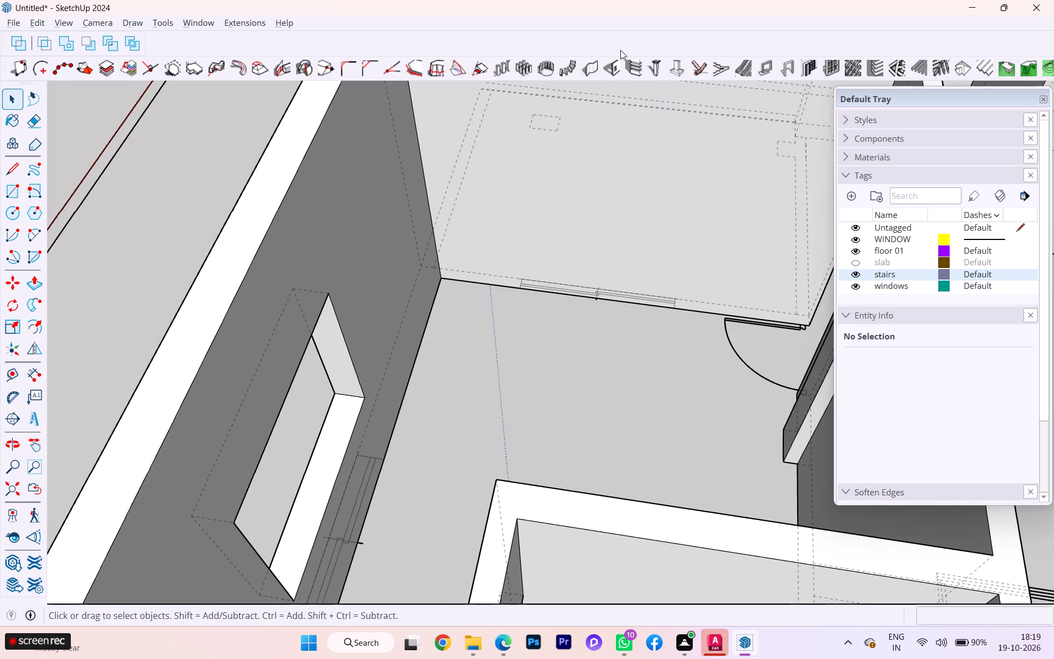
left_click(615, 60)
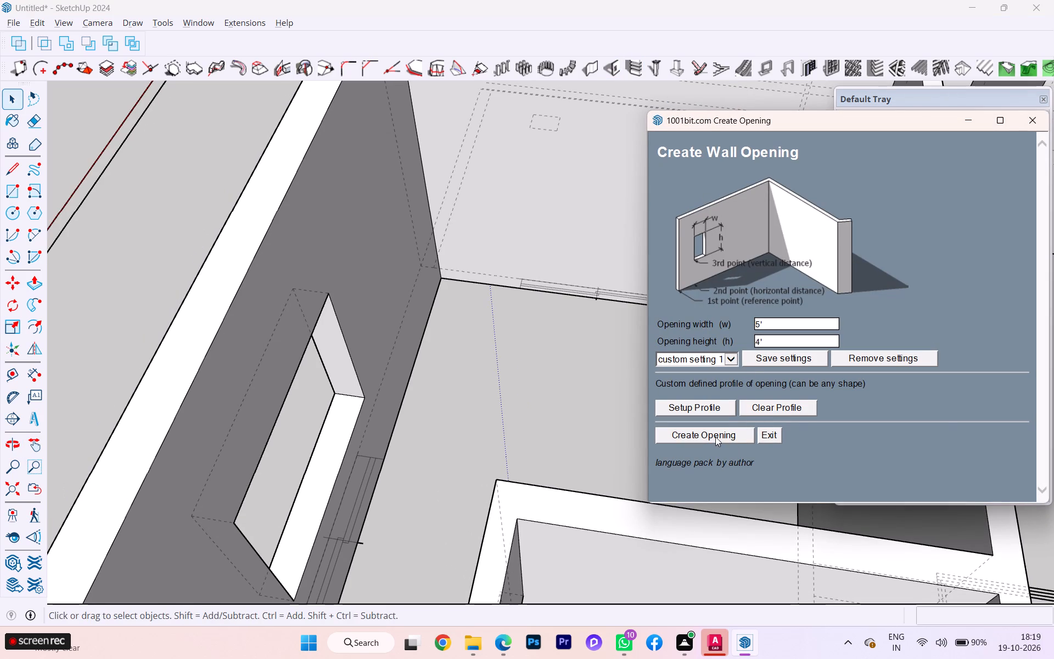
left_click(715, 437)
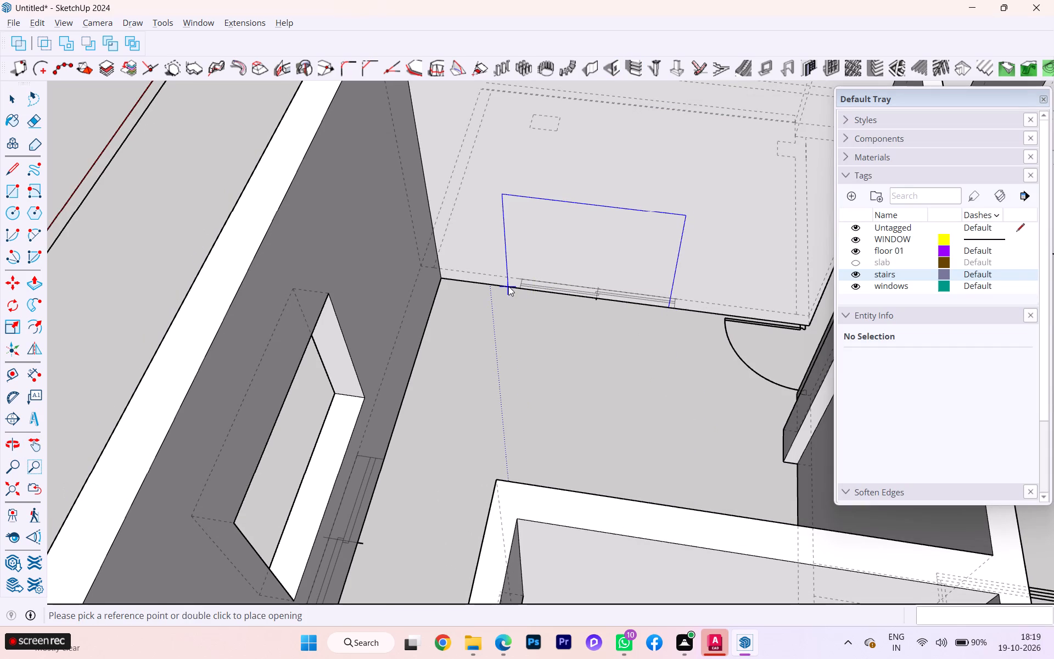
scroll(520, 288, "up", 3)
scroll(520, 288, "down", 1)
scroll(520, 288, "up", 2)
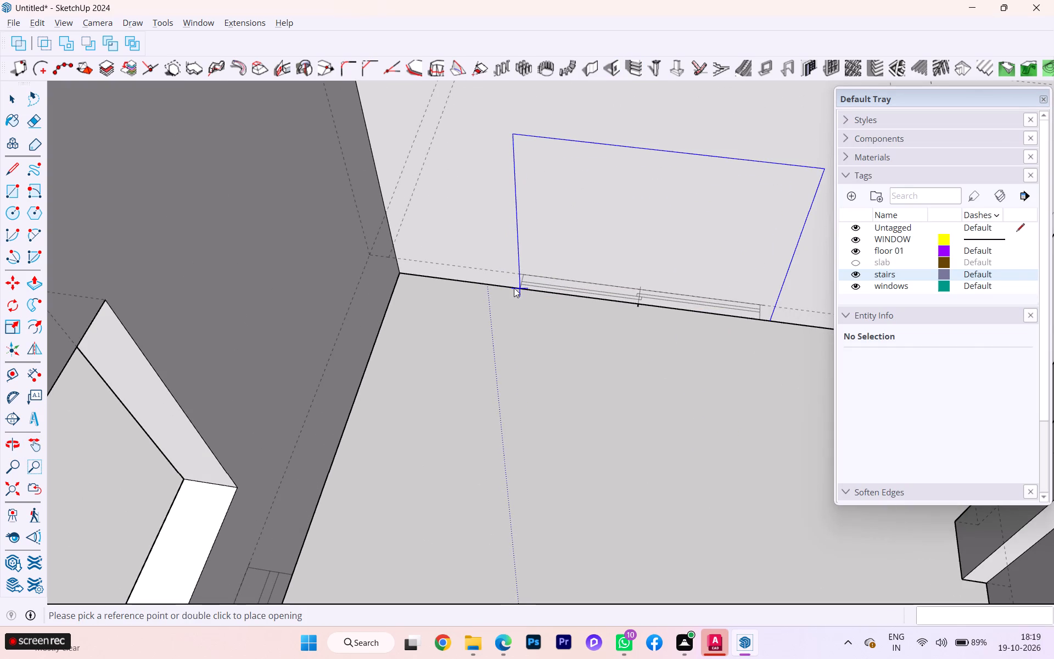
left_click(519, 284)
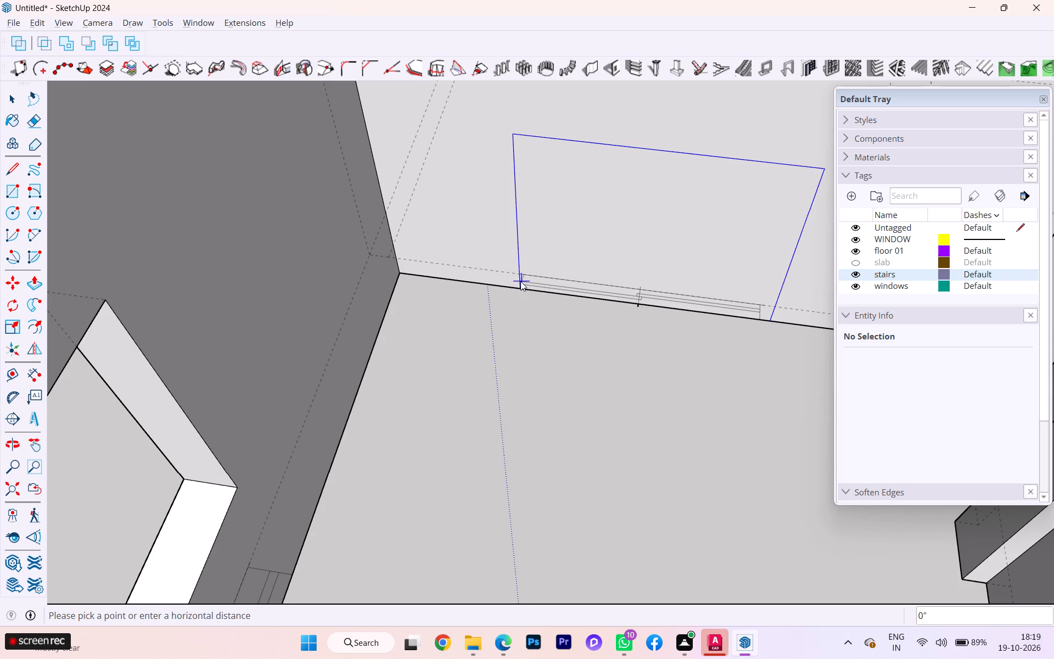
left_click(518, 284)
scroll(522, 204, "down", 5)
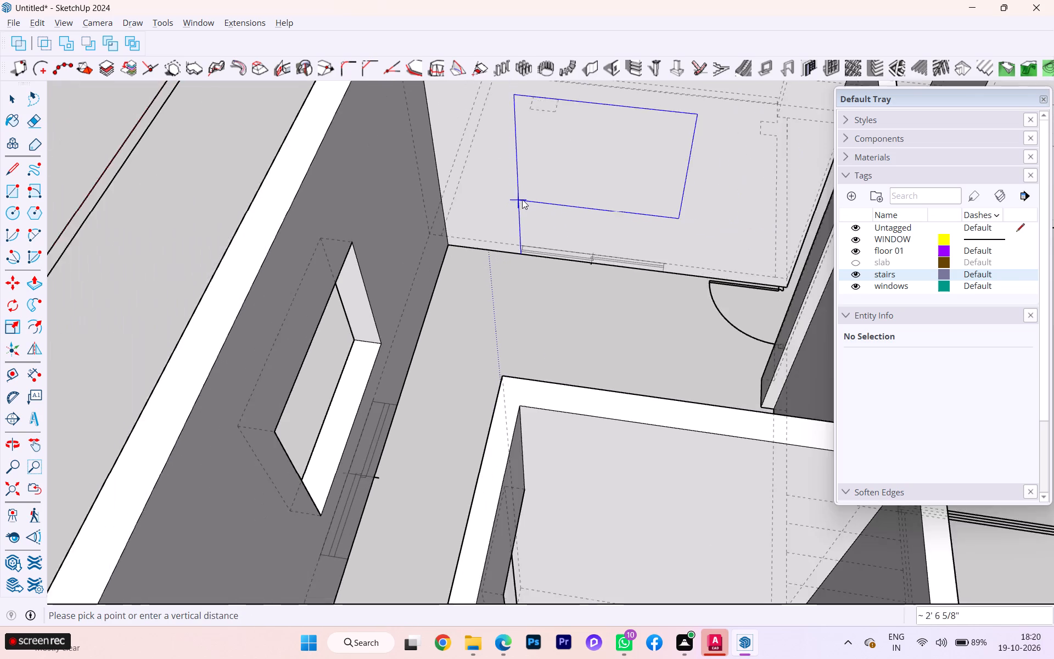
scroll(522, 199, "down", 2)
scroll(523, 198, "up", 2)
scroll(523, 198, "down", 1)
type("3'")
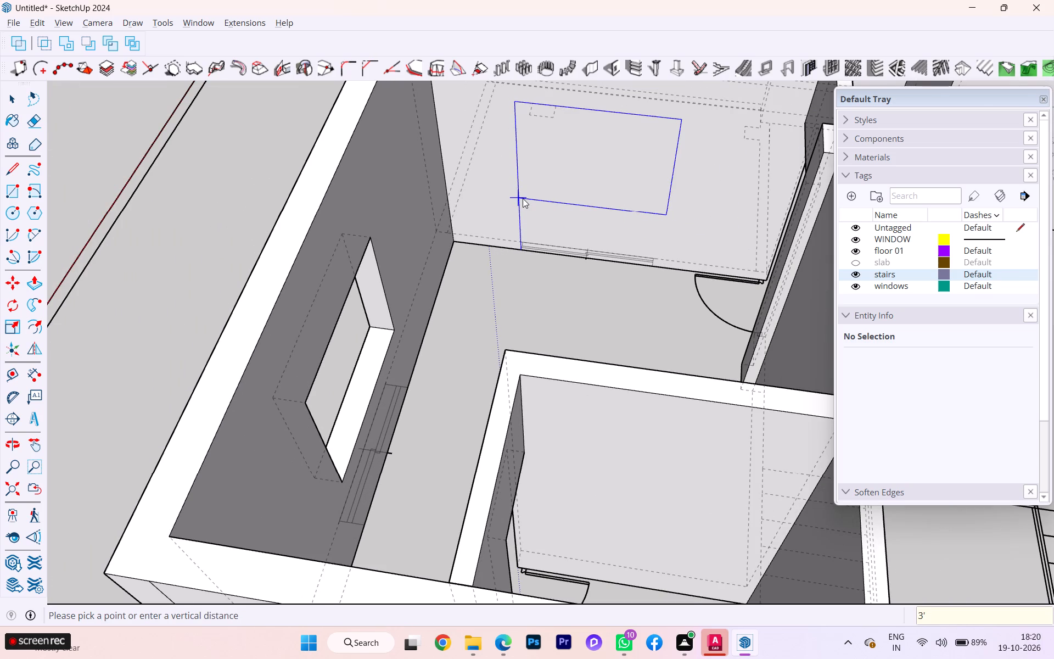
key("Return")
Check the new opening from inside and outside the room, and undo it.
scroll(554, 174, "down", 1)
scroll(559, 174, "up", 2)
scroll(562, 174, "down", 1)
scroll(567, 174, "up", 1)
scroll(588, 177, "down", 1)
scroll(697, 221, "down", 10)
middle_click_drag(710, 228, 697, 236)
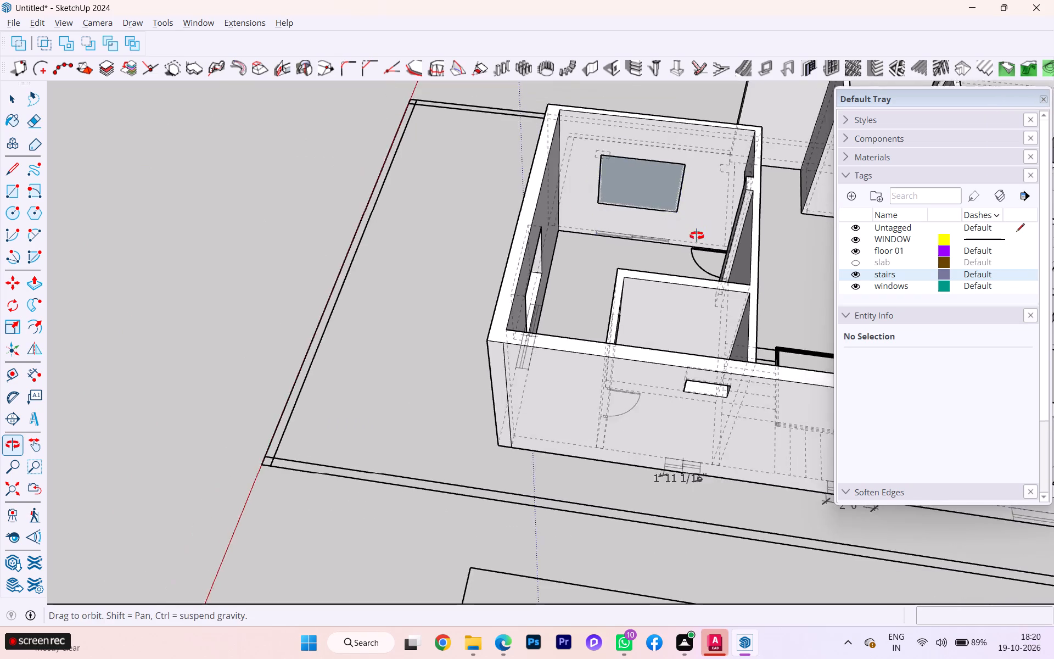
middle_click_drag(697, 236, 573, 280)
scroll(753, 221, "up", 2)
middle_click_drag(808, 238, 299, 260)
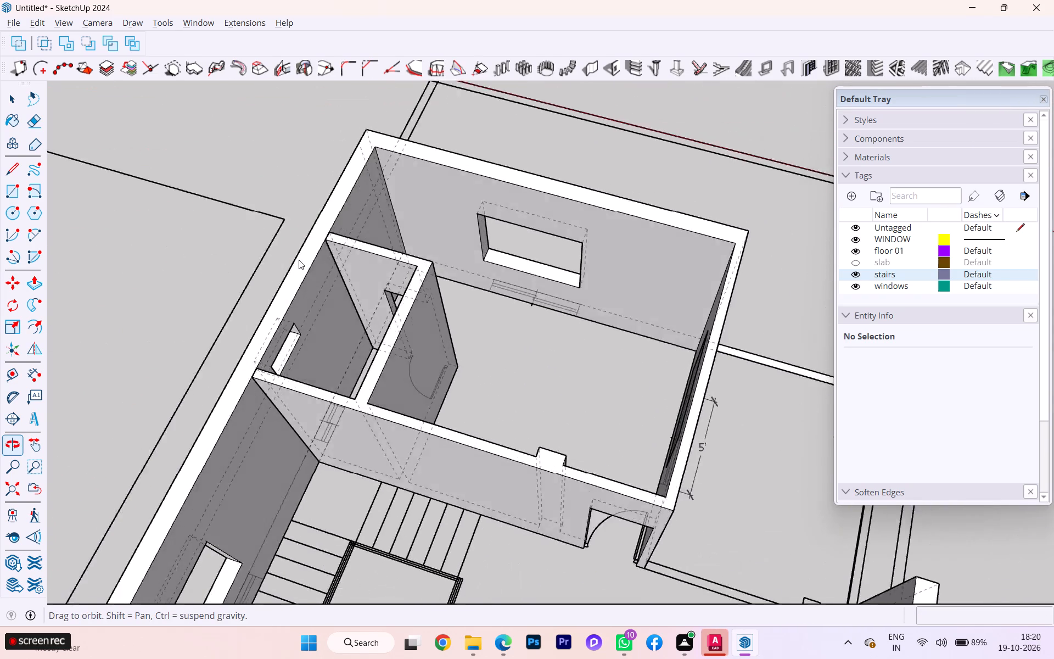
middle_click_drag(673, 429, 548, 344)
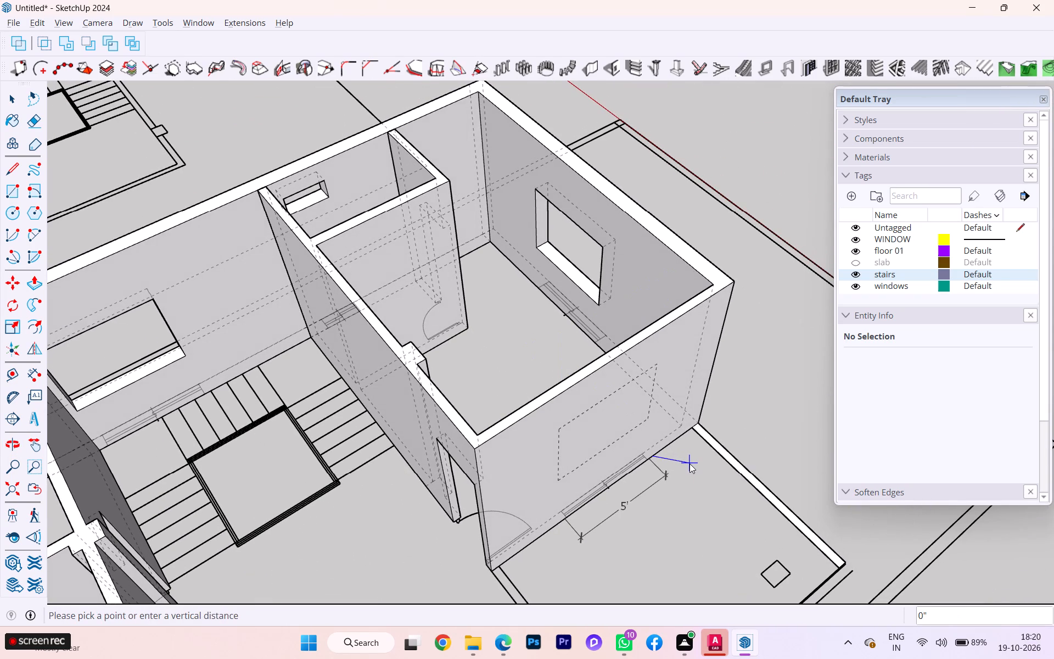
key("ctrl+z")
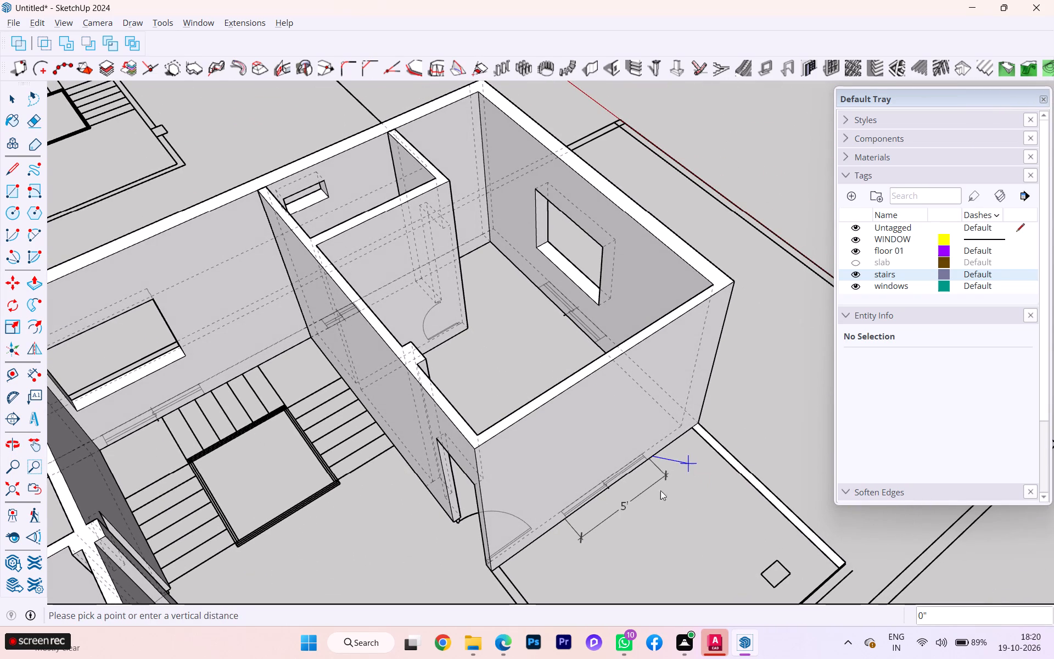
Cancel the pending opening placement at the outer wall face and turn off the dashed back edges.
scroll(565, 489, "up", 2)
scroll(564, 503, "down", 3)
scroll(563, 507, "up", 5)
middle_click_drag(558, 528, 390, 446)
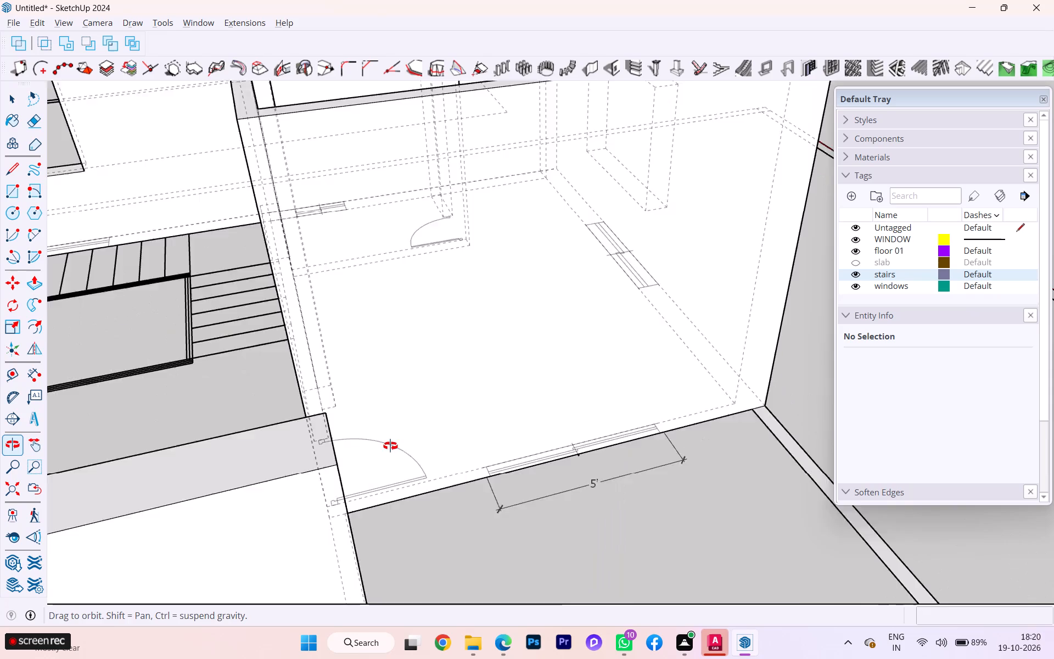
middle_click_drag(390, 446, 385, 446)
scroll(414, 465, "up", 2)
scroll(414, 465, "down", 1)
scroll(414, 465, "up", 9)
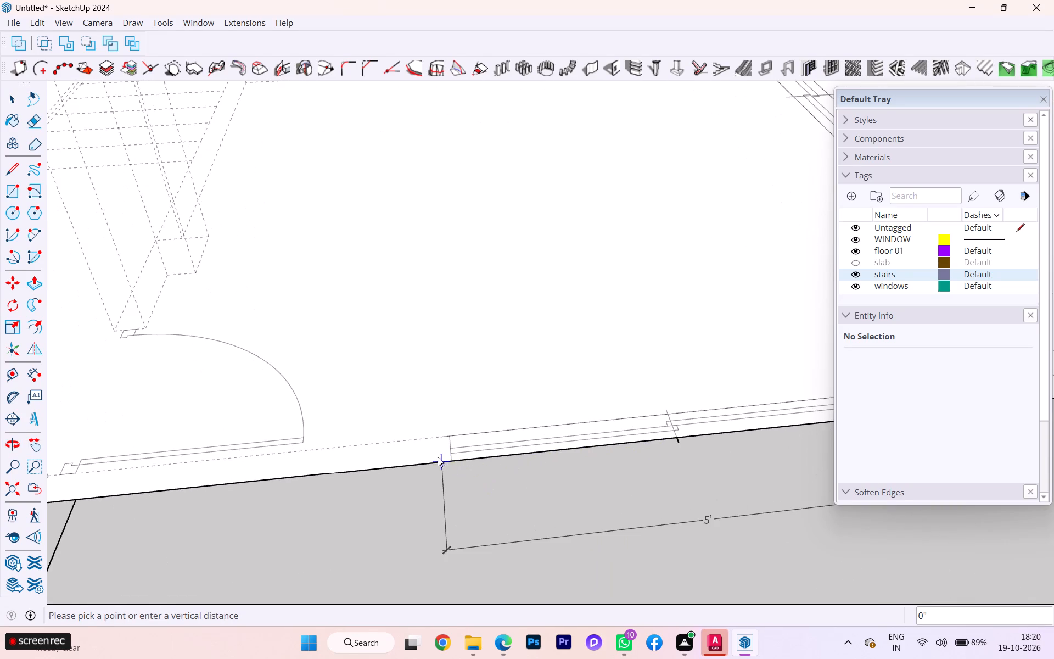
scroll(451, 451, "down", 9)
scroll(553, 469, "up", 3)
scroll(553, 469, "down", 10)
scroll(501, 563, "down", 1)
scroll(501, 564, "up", 5)
scroll(501, 564, "down", 3)
scroll(501, 568, "up", 1)
scroll(675, 575, "down", 2)
scroll(707, 578, "up", 1)
scroll(710, 578, "down", 4)
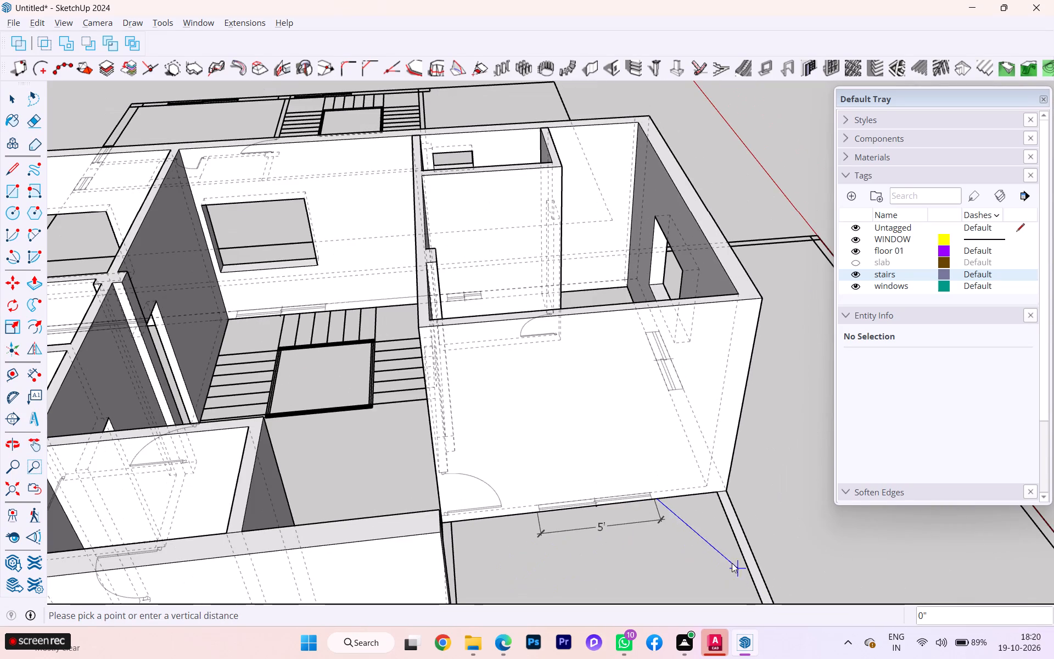
scroll(528, 533, "up", 1)
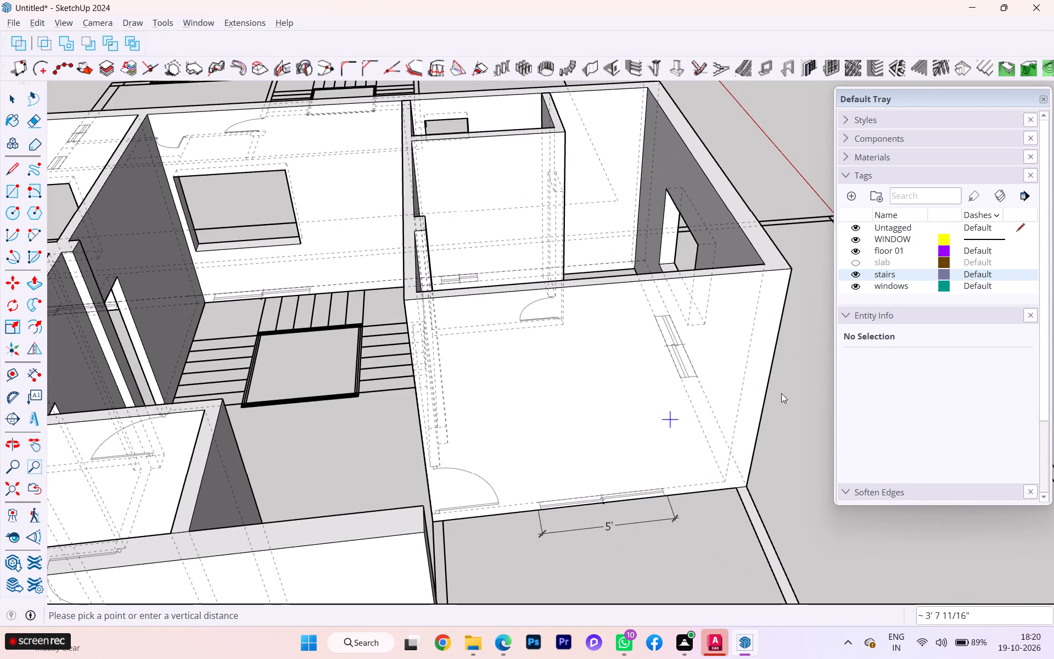
key("grave")
key("Escape")
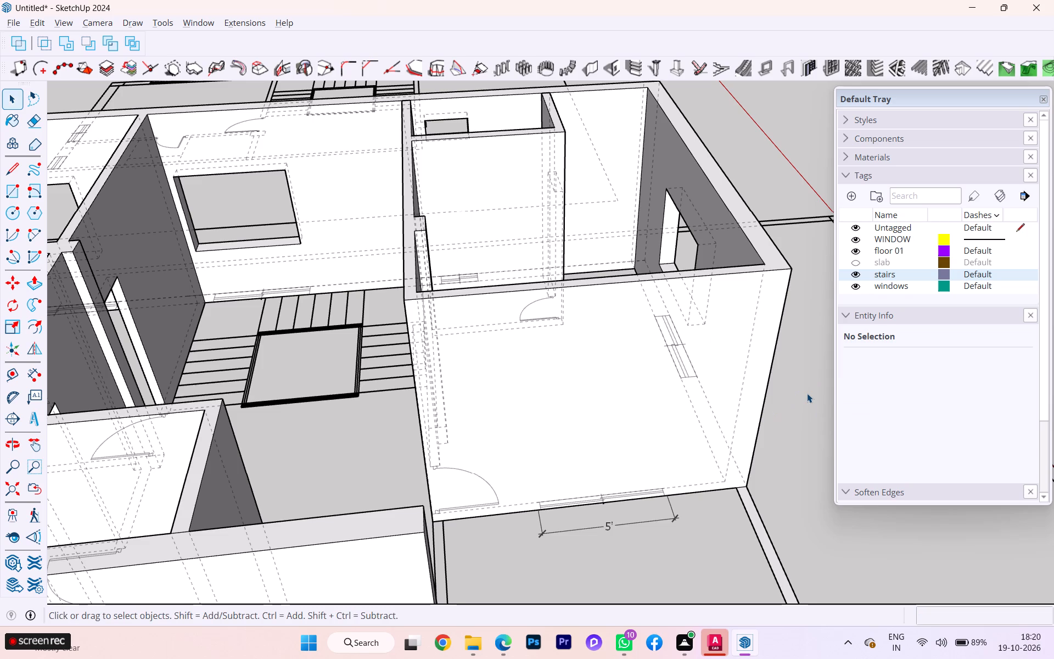
key("k")
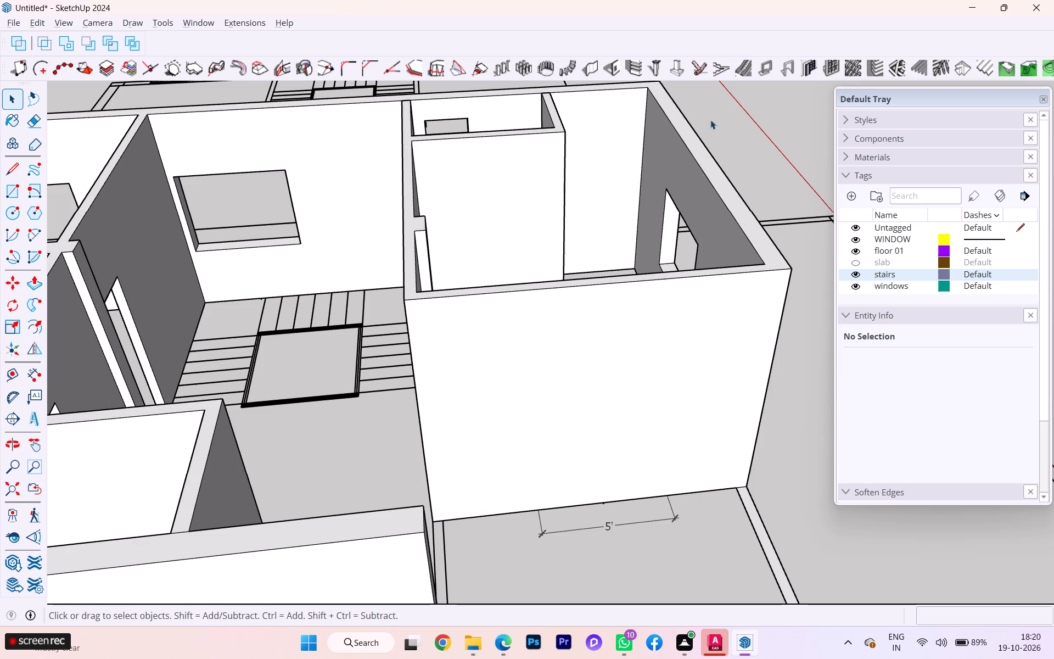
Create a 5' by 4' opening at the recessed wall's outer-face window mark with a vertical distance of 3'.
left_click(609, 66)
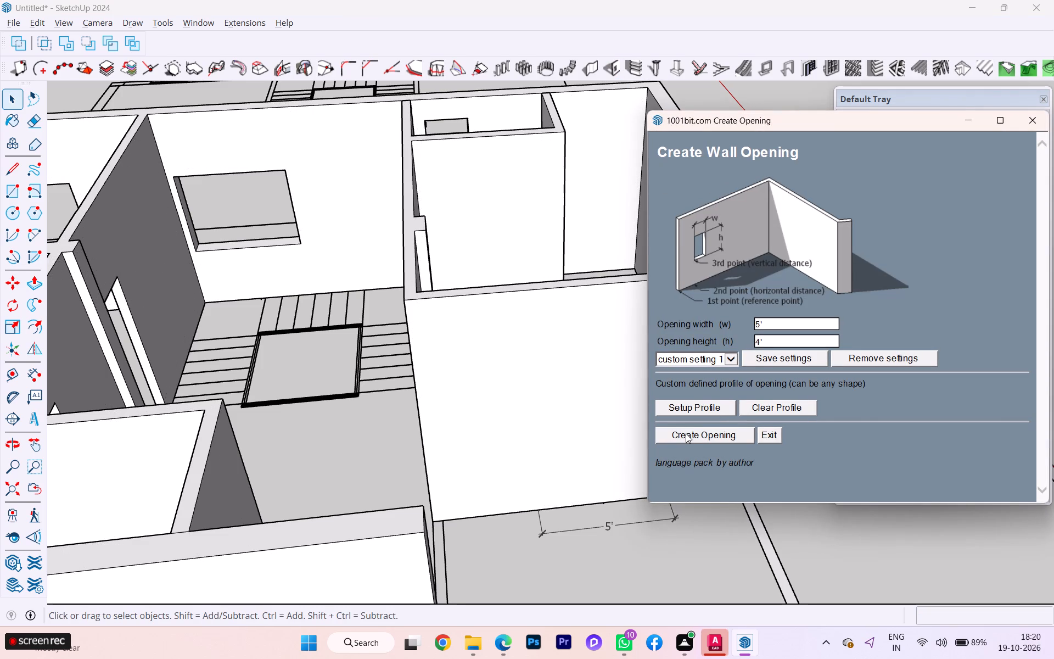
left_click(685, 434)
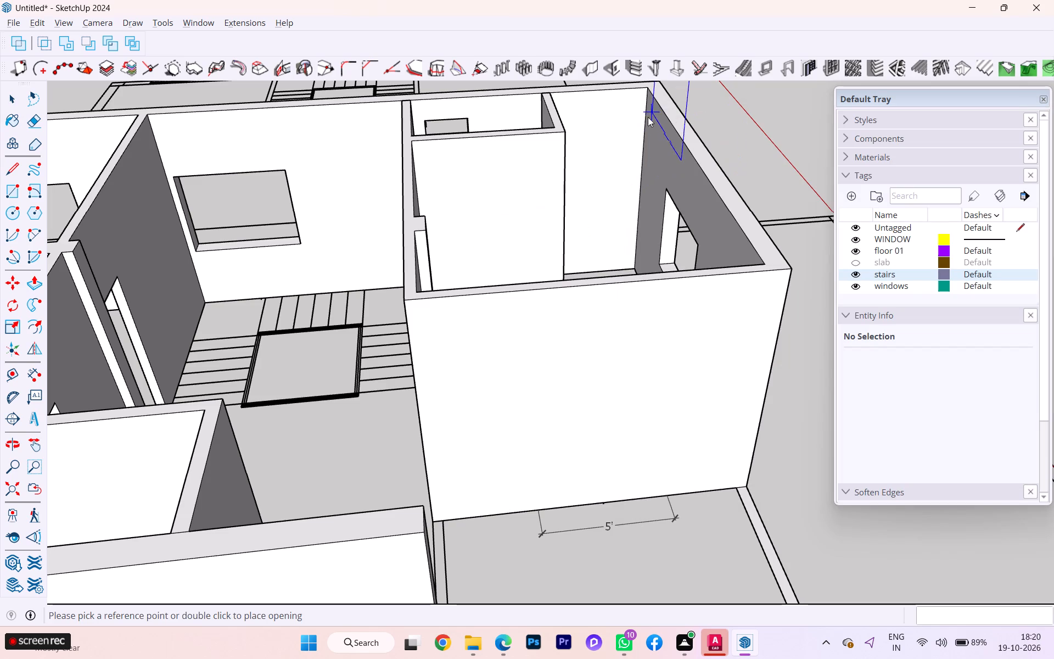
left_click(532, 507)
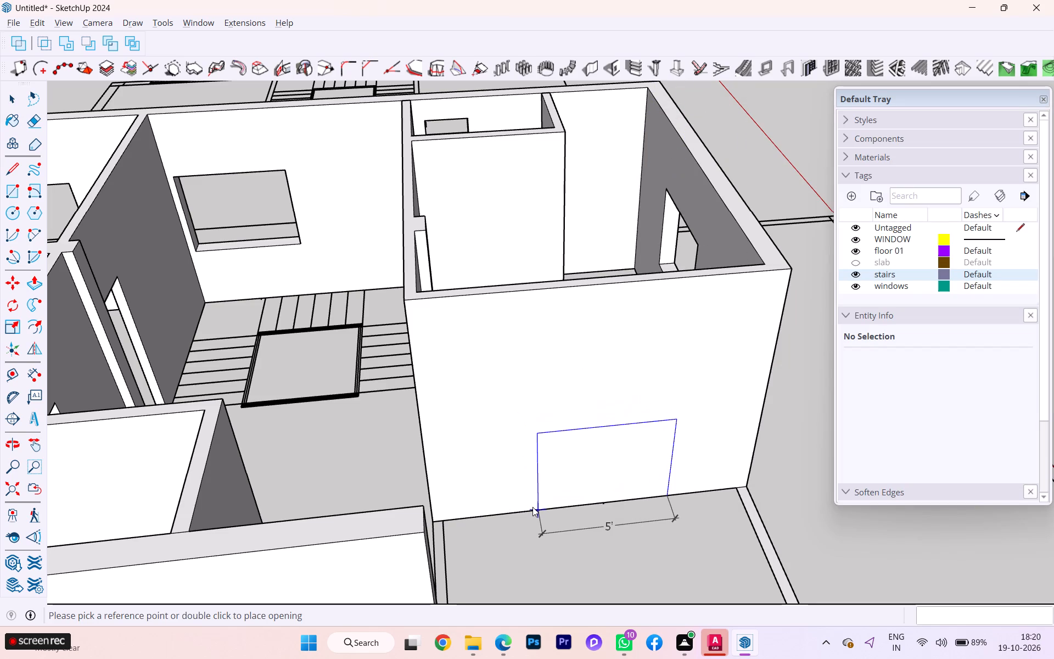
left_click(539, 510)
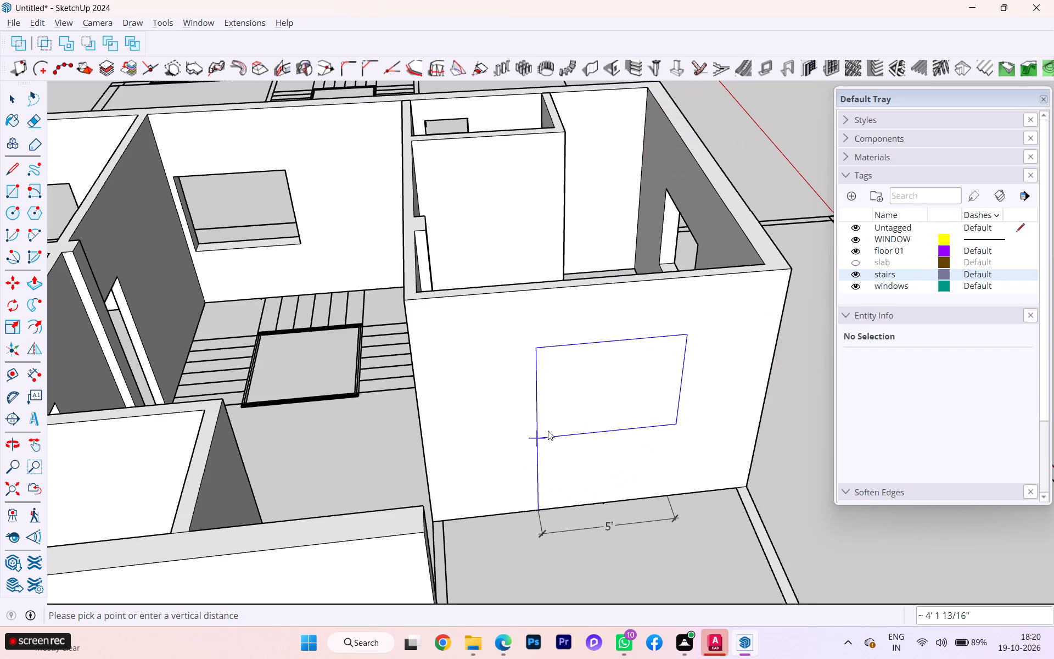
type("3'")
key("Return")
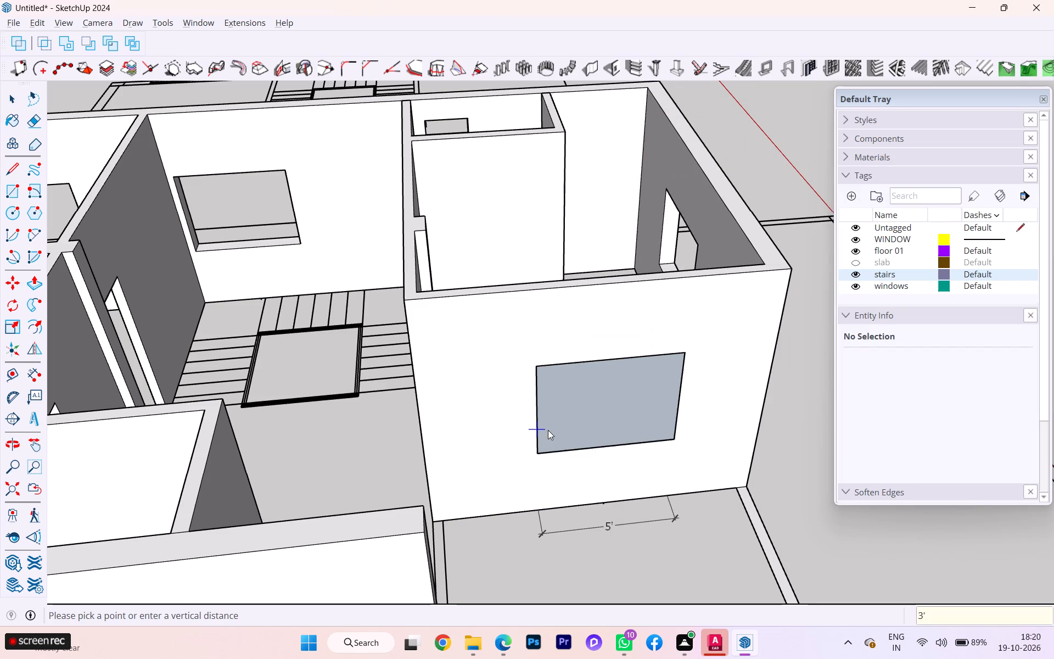
Examine the new opening in the recessed wall from the outside and from above the room.
scroll(602, 484, "down", 2)
scroll(609, 483, "up", 1)
scroll(619, 482, "down", 1)
scroll(627, 479, "up", 1)
scroll(628, 478, "down", 1)
middle_click_drag(637, 477, 847, 621)
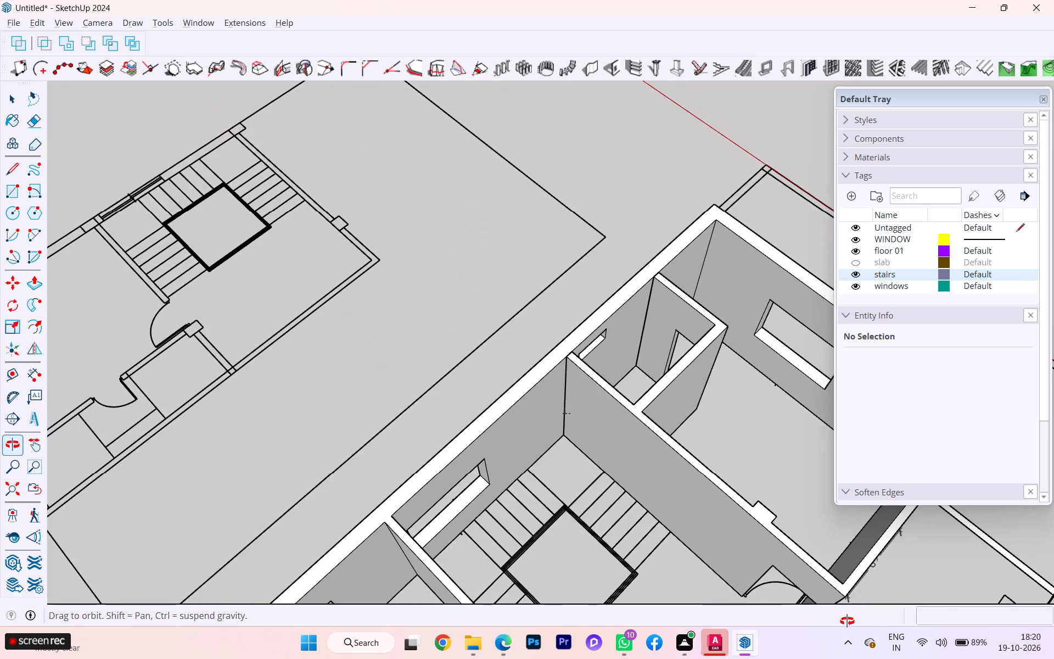
middle_click_drag(847, 621, 846, 621)
middle_click_drag(748, 576, 441, 387)
scroll(545, 417, "up", 4)
scroll(568, 435, "down", 1)
middle_click_drag(563, 440, 503, 476)
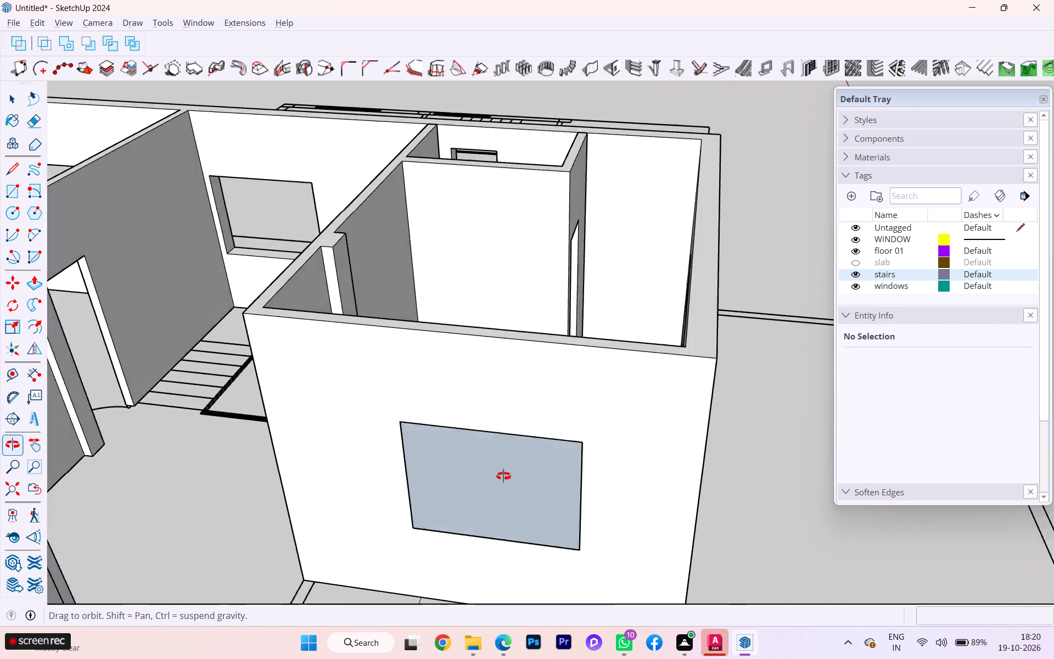
middle_click_drag(503, 476, 386, 518)
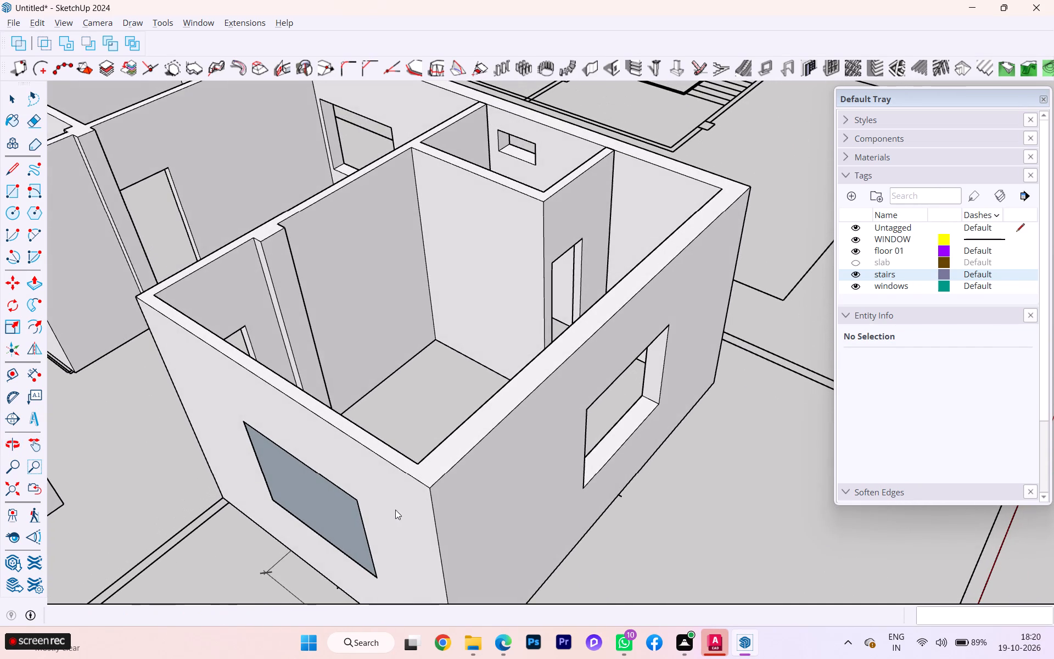
scroll(399, 505, "down", 2)
scroll(399, 505, "up", 1)
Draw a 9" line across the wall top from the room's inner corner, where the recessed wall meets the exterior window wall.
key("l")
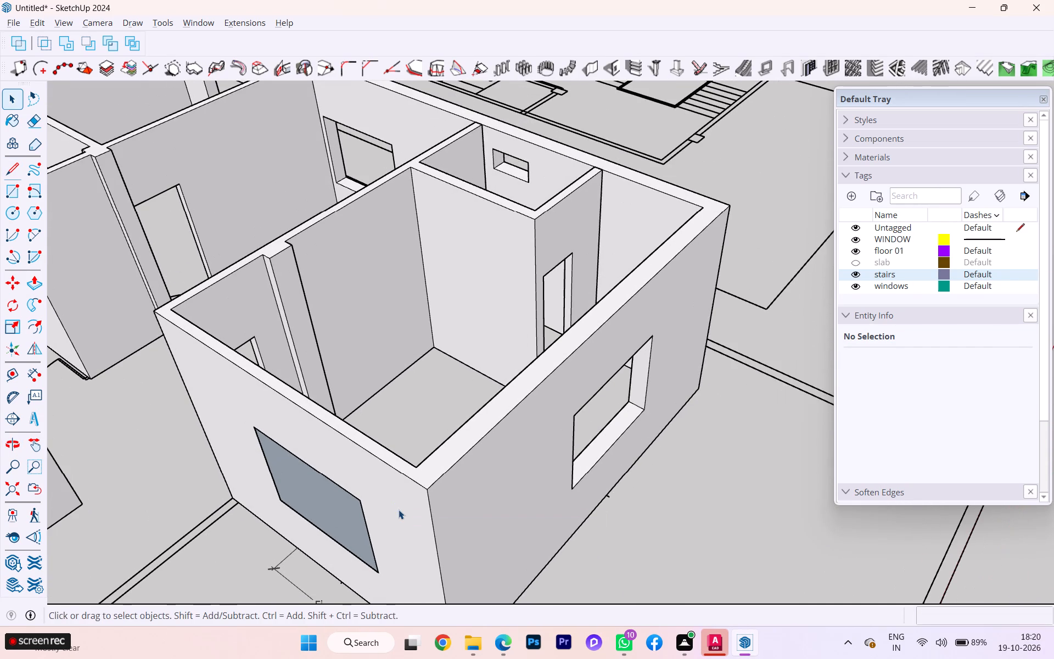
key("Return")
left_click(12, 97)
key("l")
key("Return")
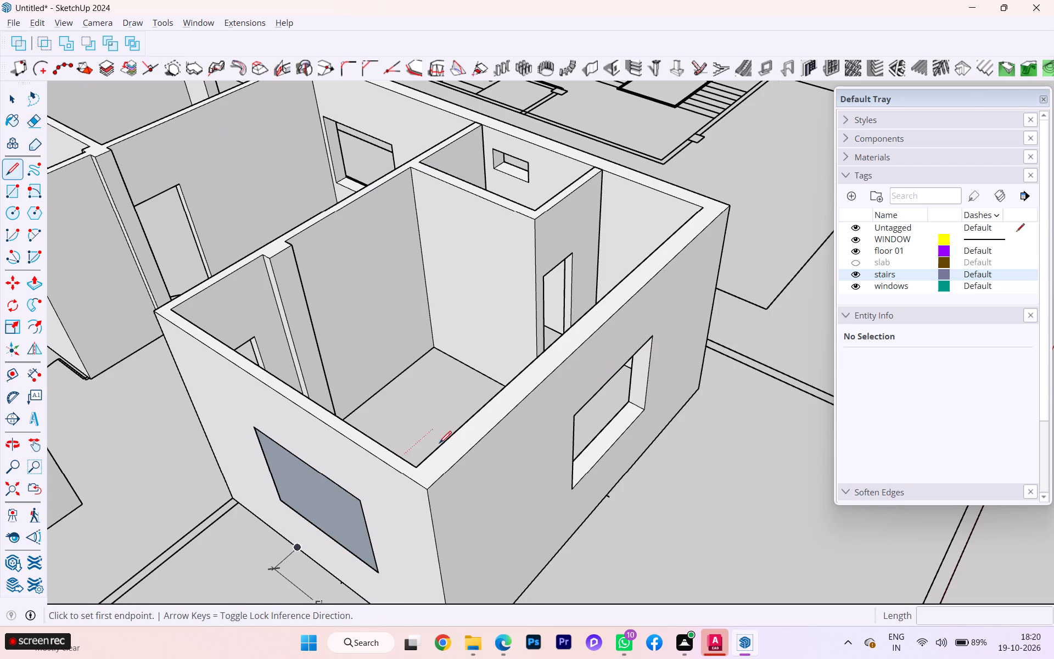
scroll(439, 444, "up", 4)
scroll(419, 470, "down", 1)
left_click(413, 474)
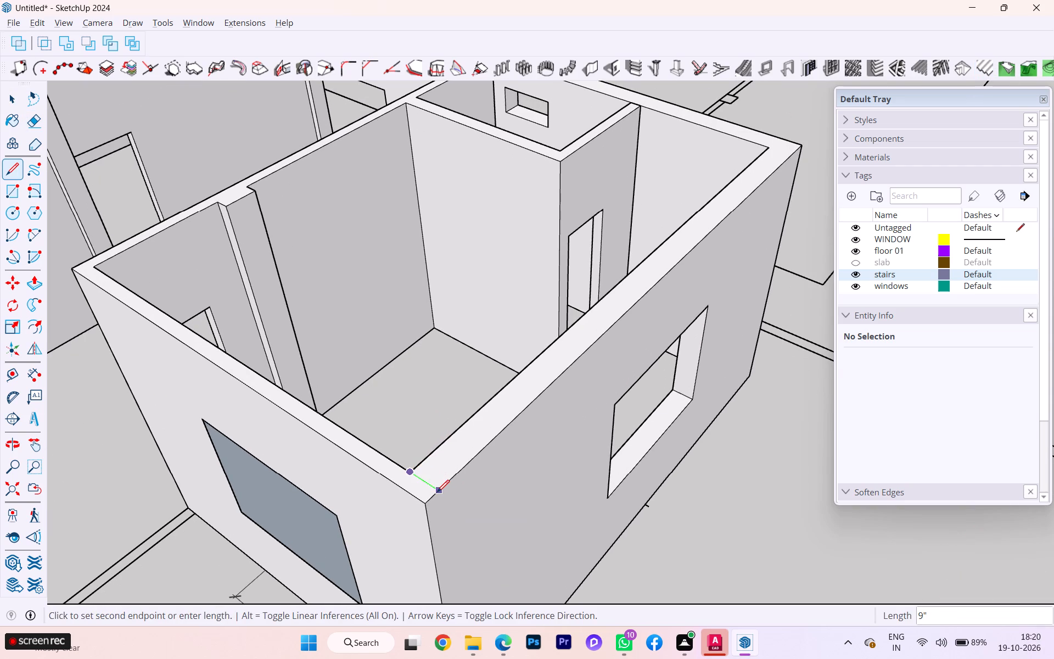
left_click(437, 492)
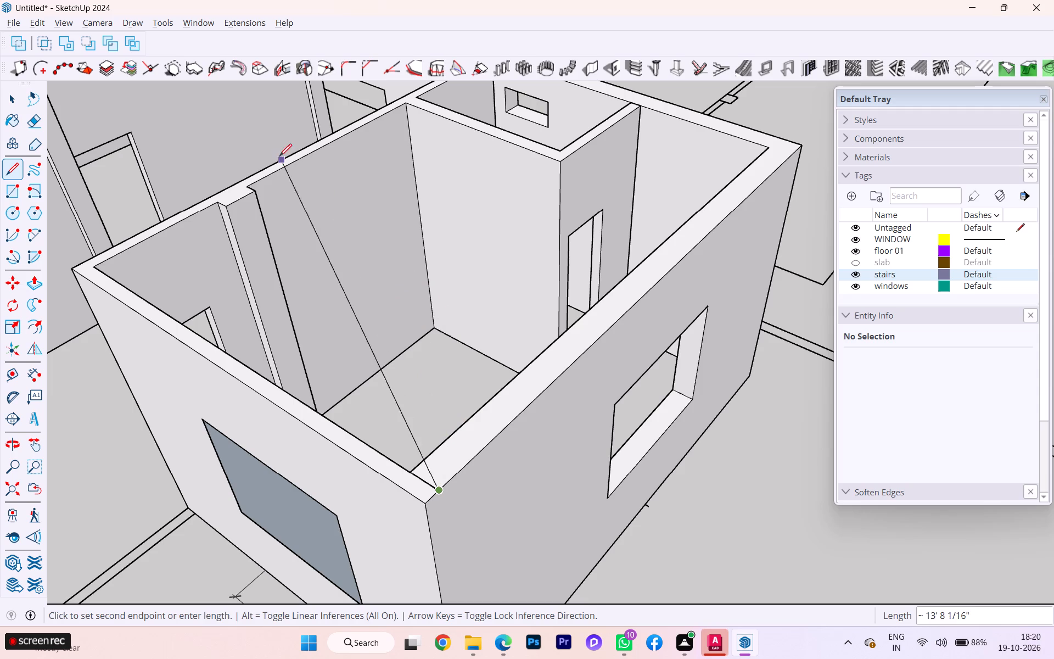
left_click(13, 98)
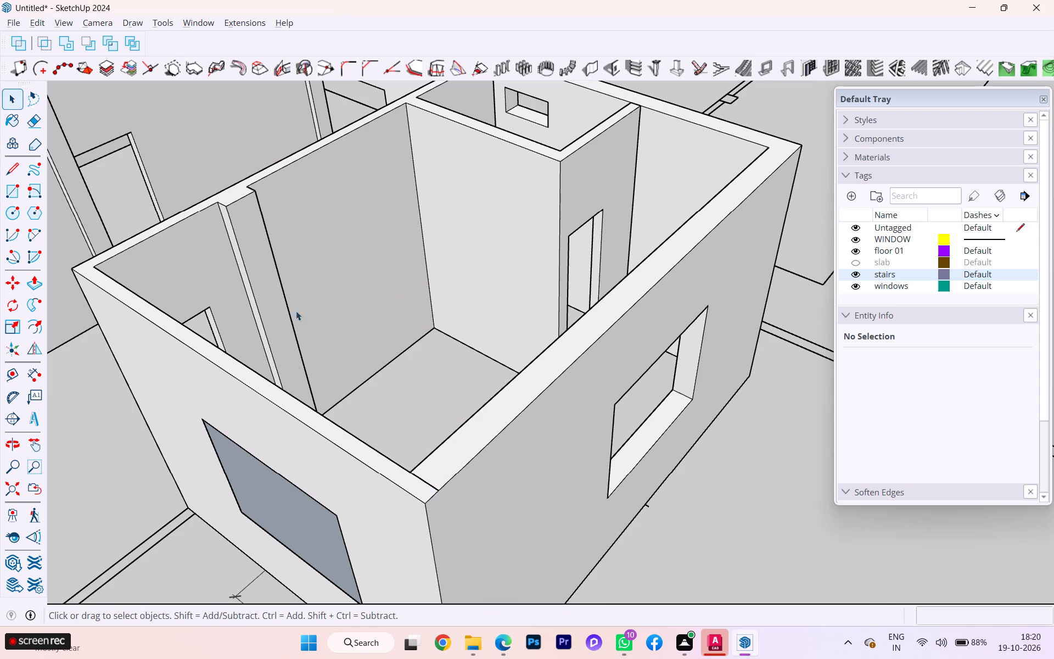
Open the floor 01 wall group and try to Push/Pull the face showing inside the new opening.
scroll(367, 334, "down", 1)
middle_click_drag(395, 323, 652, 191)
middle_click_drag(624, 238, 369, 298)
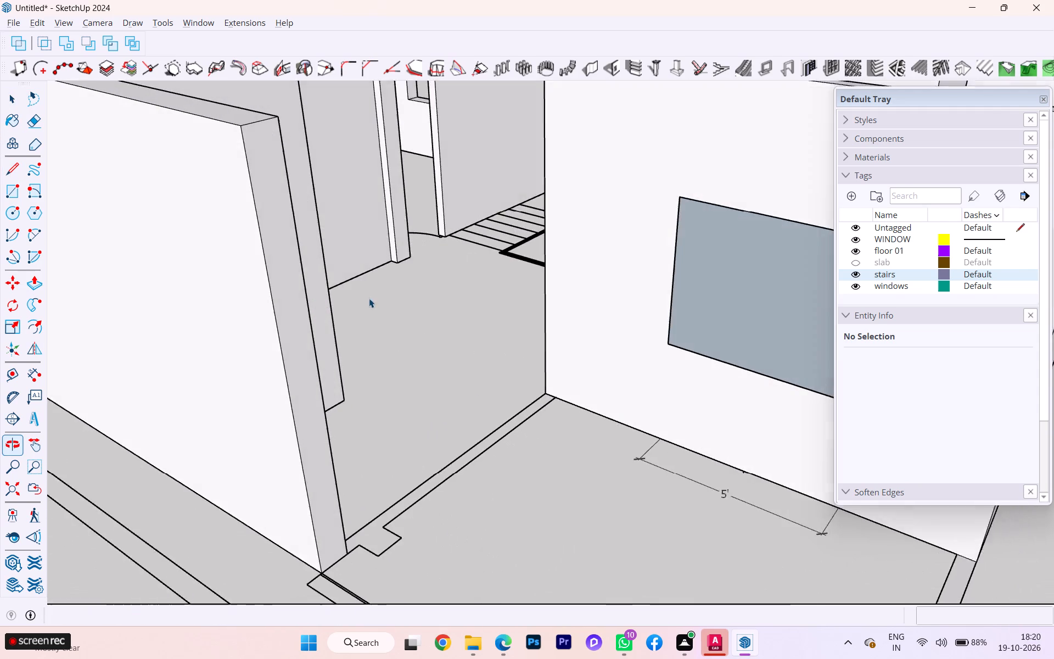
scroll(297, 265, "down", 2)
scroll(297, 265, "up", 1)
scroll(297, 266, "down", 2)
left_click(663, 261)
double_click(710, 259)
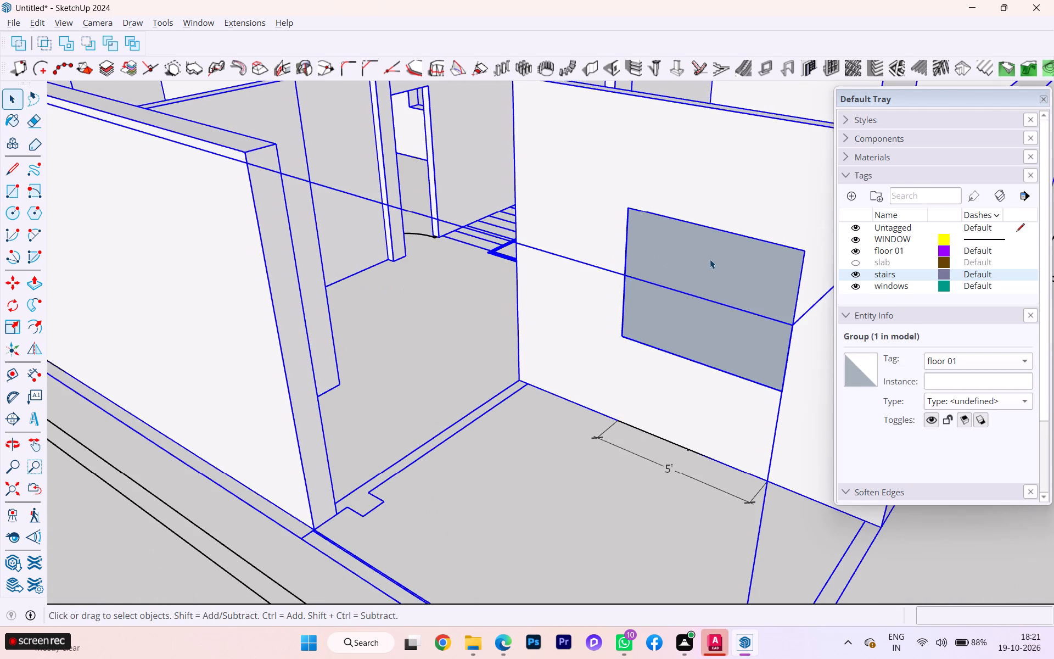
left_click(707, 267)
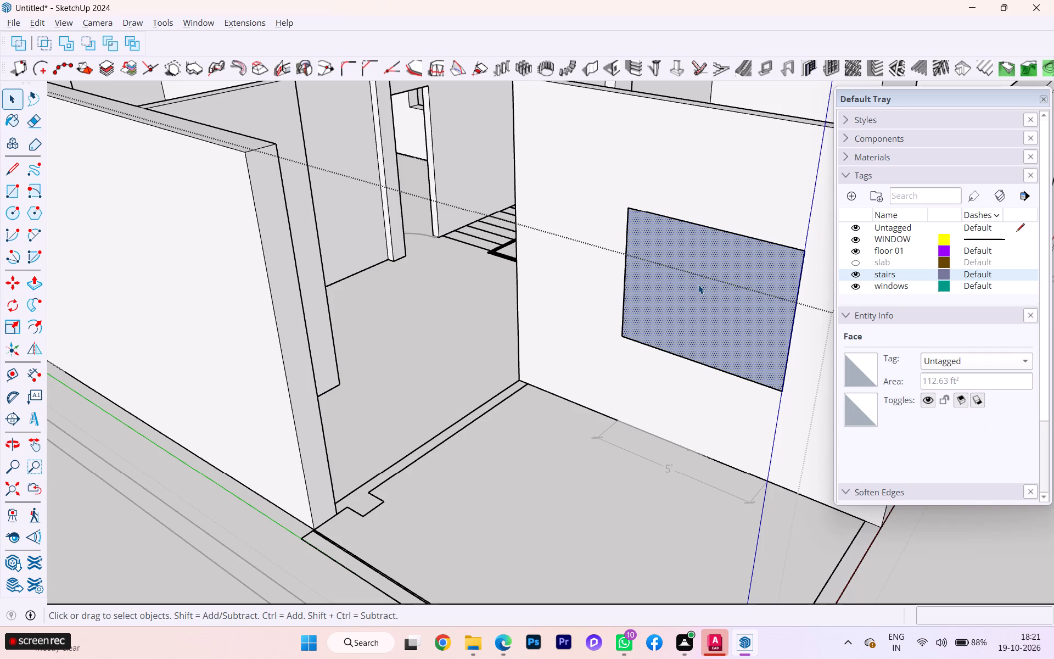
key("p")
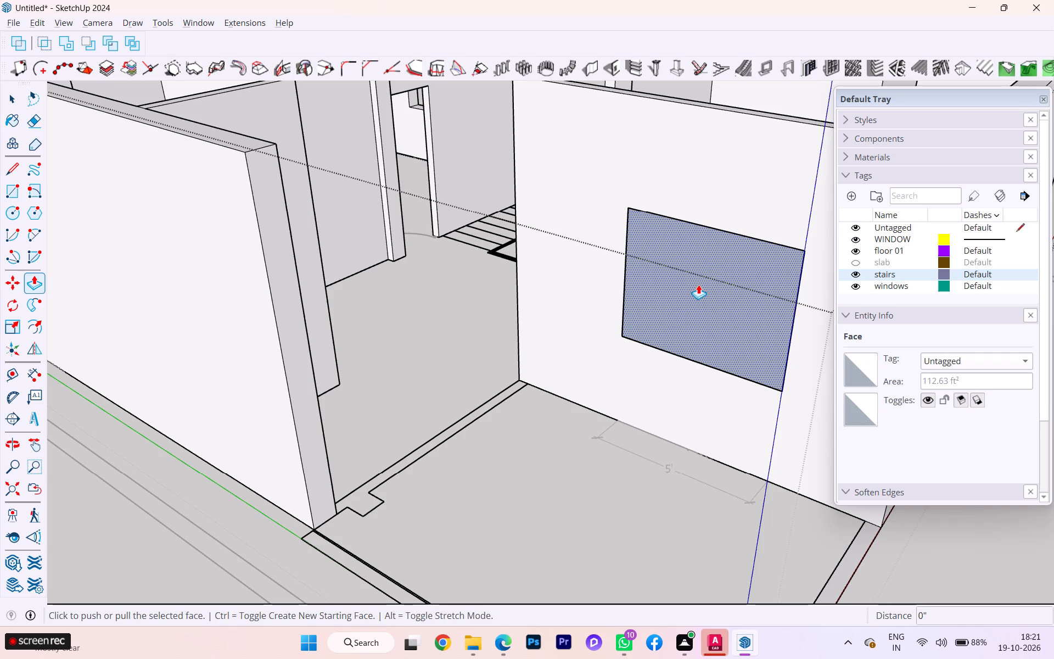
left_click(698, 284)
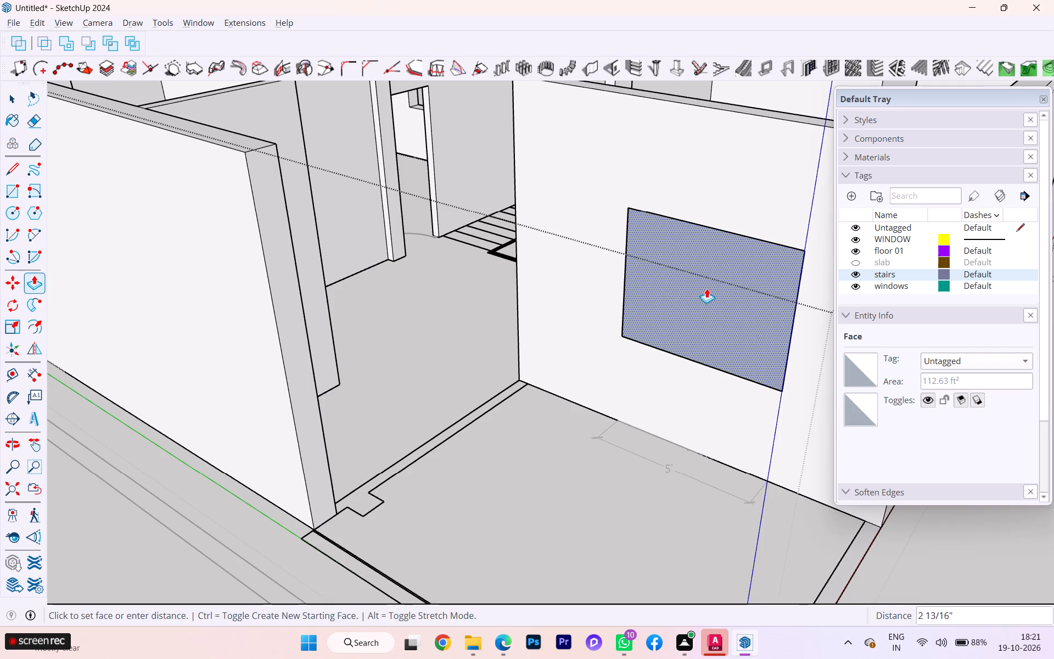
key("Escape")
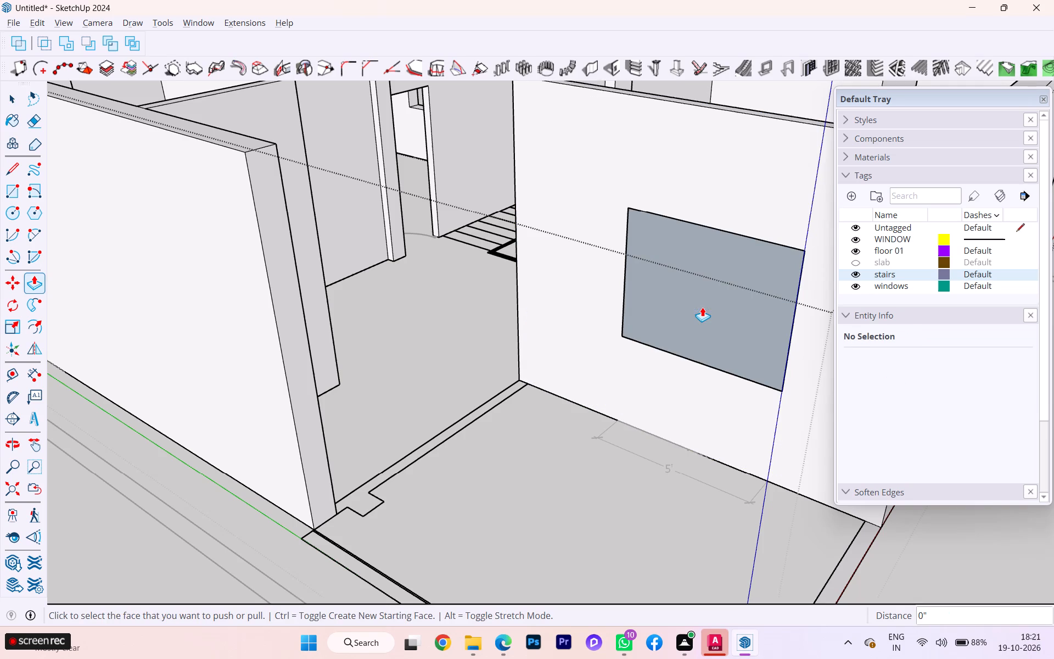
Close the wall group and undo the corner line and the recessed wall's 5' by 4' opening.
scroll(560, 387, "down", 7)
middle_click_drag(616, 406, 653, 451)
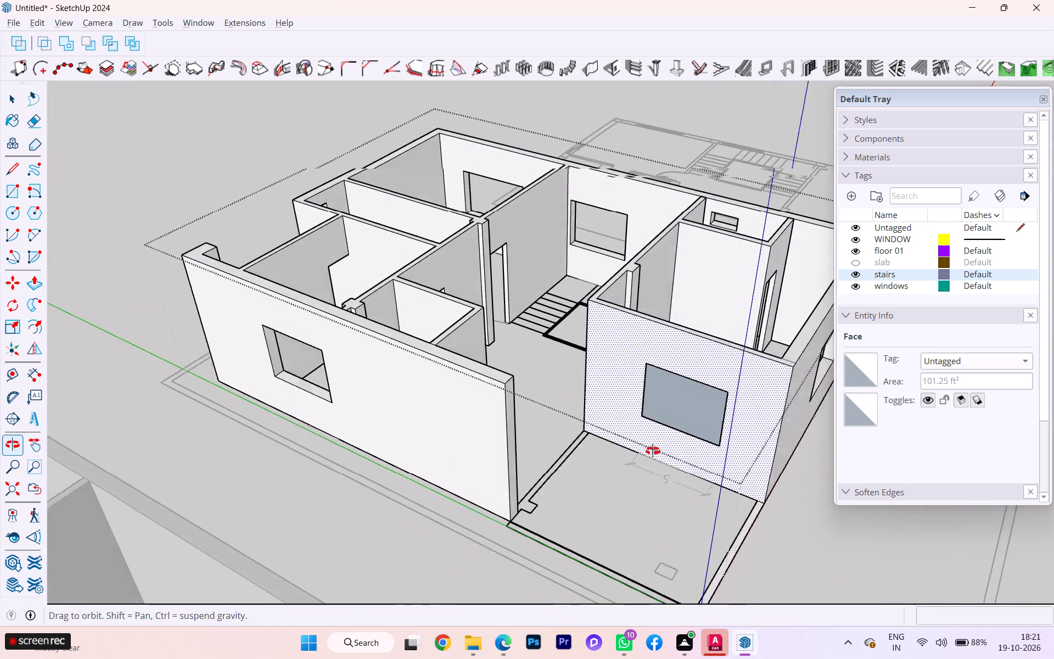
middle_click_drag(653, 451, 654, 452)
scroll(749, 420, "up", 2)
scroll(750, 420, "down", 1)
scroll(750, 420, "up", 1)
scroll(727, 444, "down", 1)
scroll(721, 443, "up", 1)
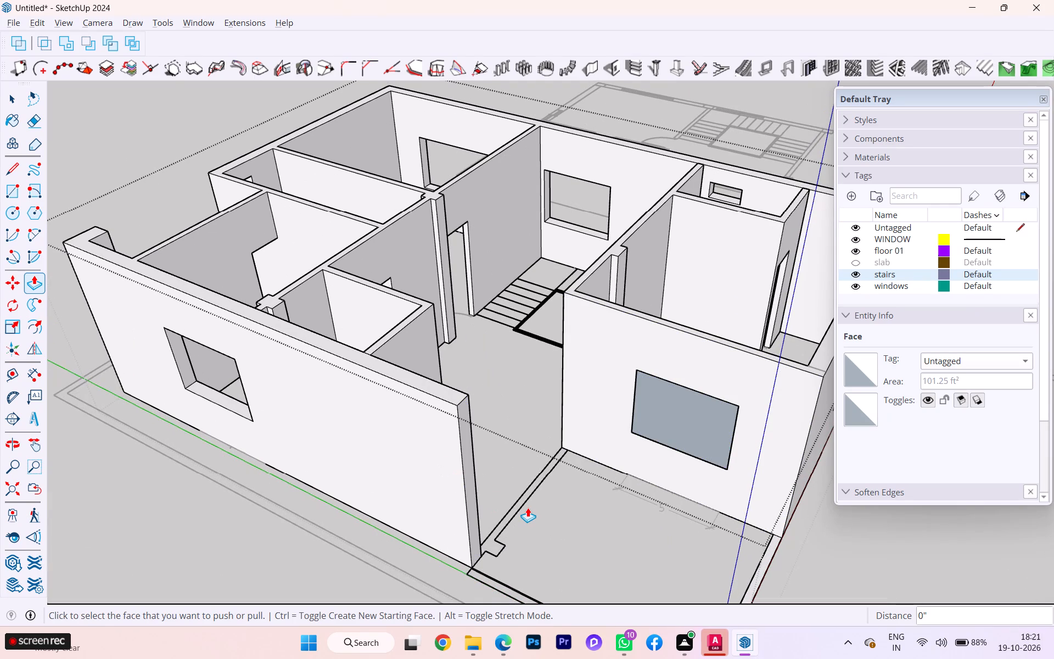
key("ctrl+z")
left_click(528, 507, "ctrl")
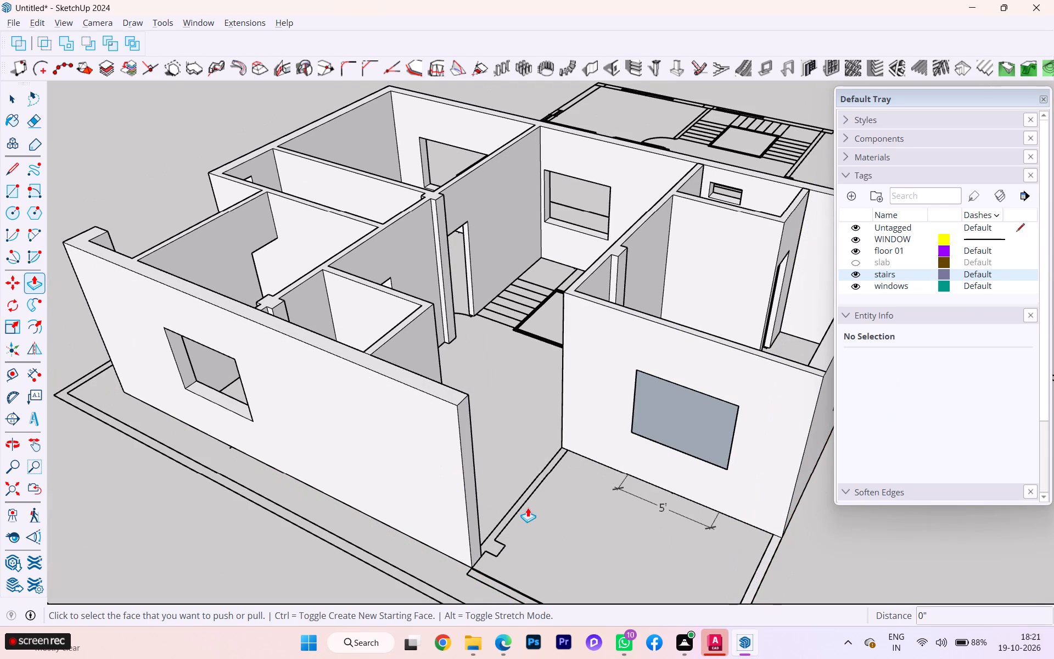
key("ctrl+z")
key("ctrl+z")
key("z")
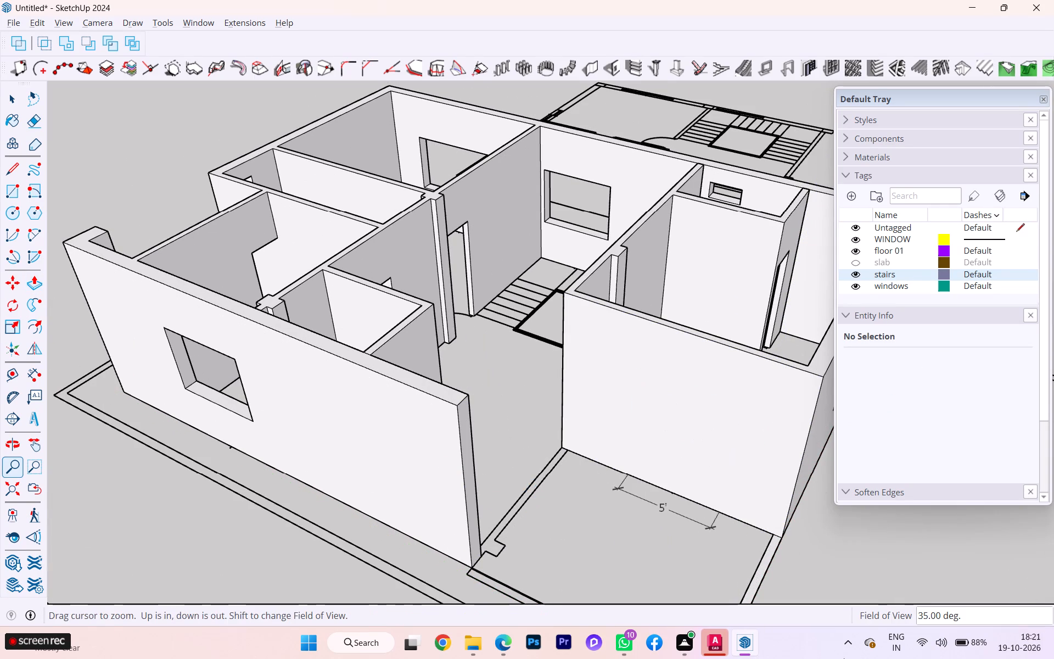
Draw a line across the exterior window wall's top from the room's inner corner, in line with the recessed wall's inner face.
scroll(948, 459, "down", 2)
middle_click_drag(803, 455, 517, 473)
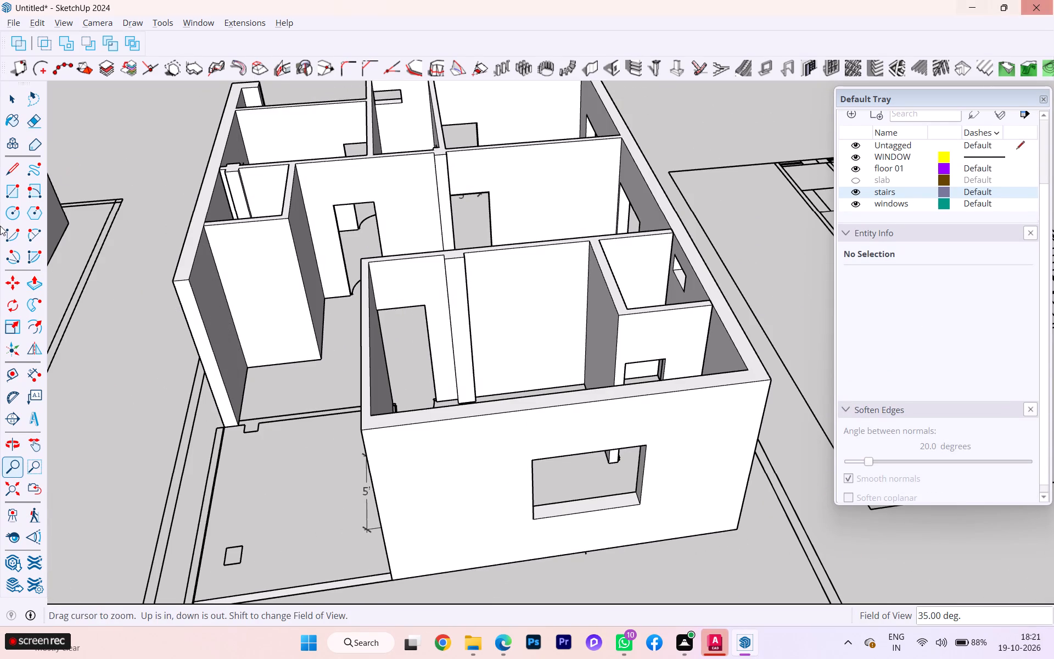
left_click(5, 98)
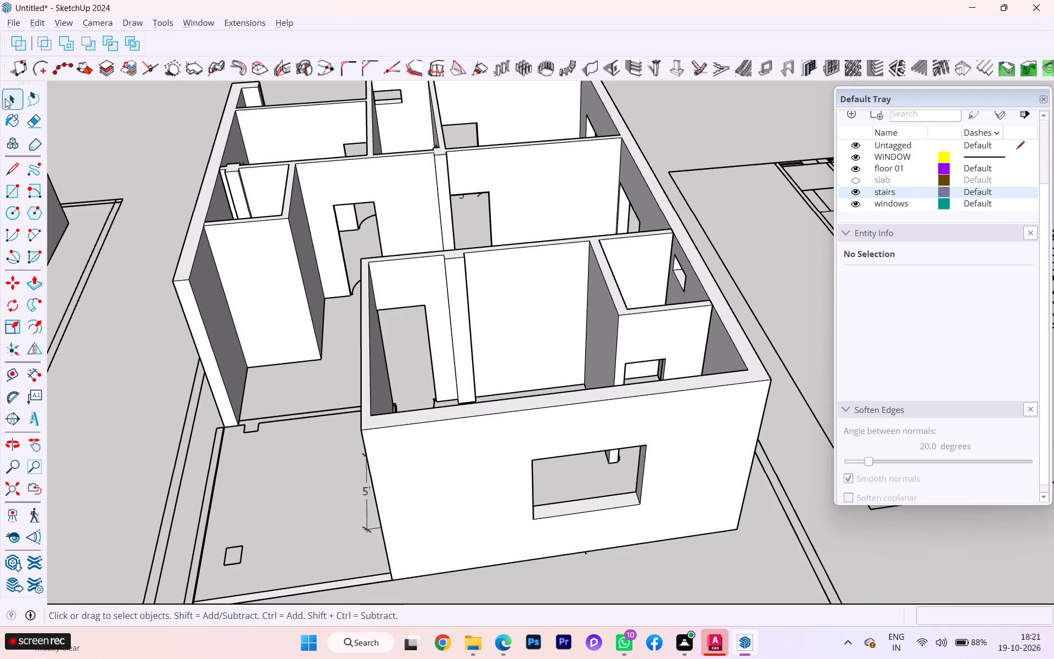
key("l")
key("Return")
scroll(288, 356, "up", 3)
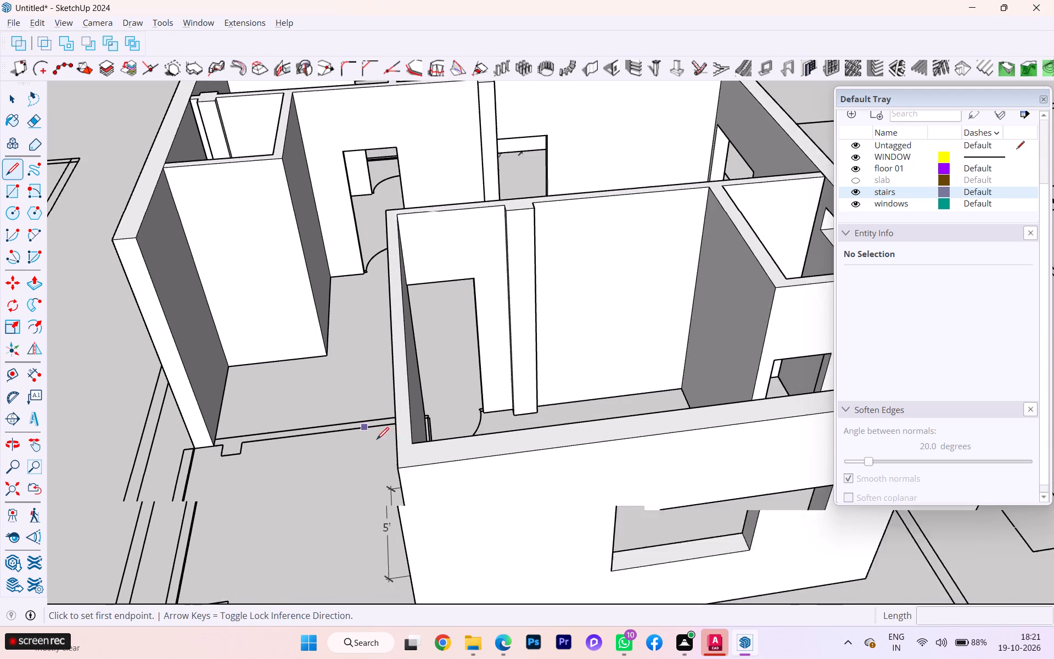
scroll(385, 456, "up", 11)
left_click(430, 417)
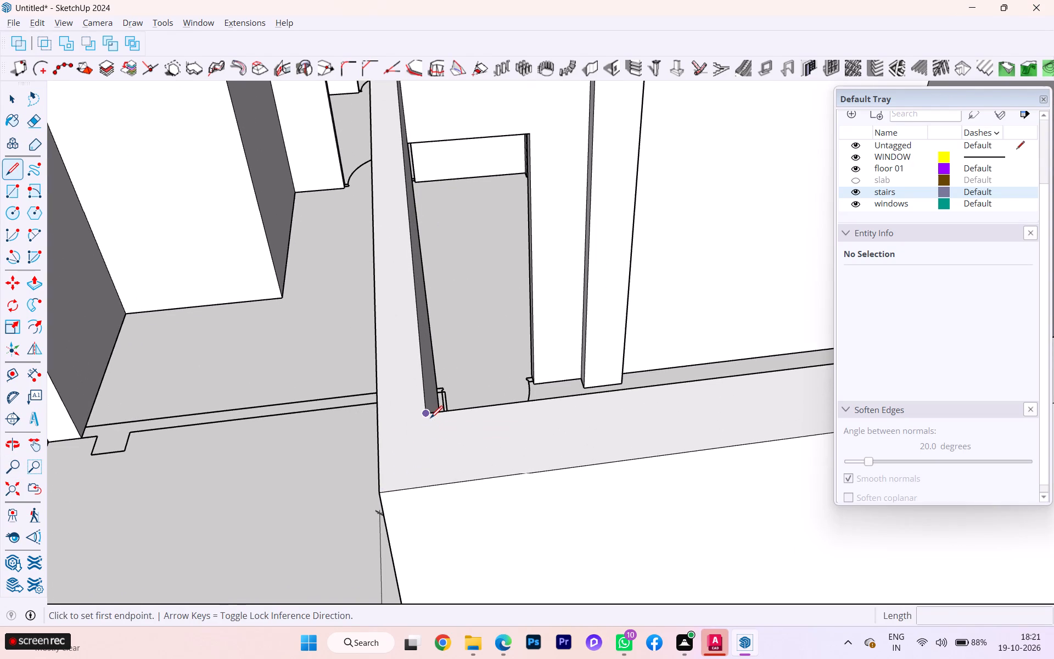
left_click(439, 489)
scroll(473, 377, "down", 2)
scroll(483, 369, "up", 3)
middle_click_drag(478, 372, 453, 395)
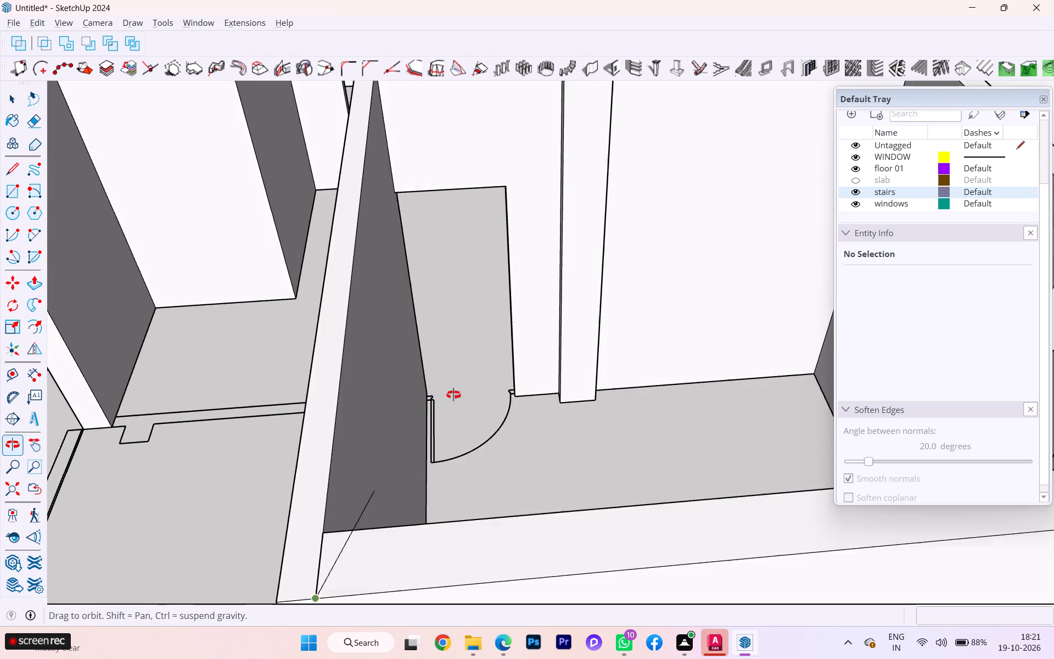
middle_click_drag(453, 395, 432, 338)
scroll(407, 384, "down", 2)
scroll(385, 391, "up", 1)
scroll(384, 391, "down", 1)
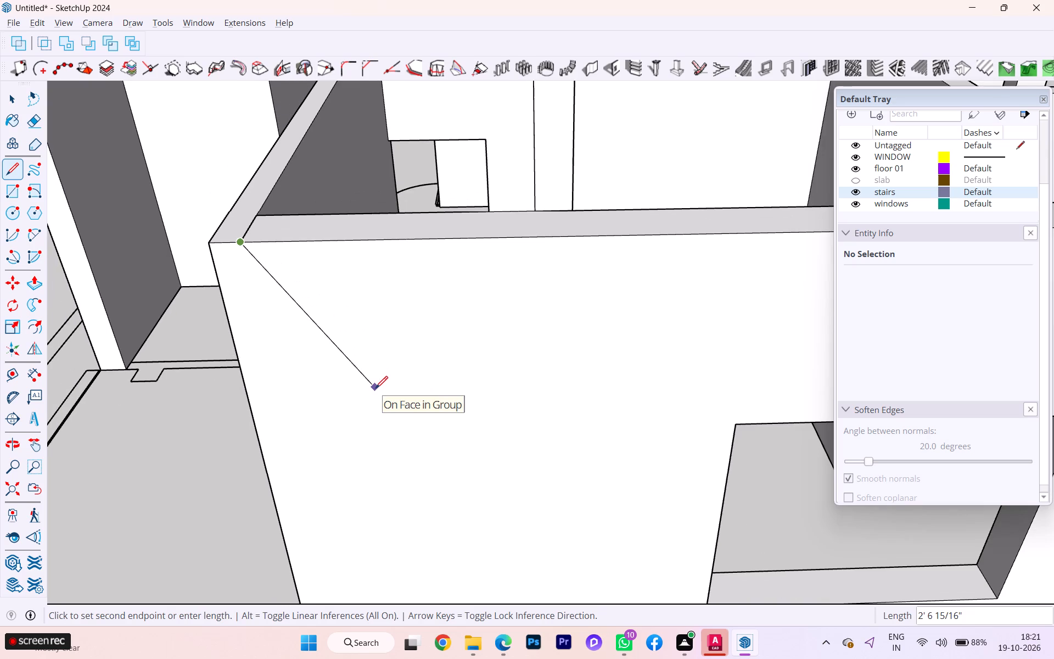
key("Escape")
Draw a 4 1/2" line across the adjoining wall's top from the inner corner at the recessed wall's other end.
scroll(357, 455, "down", 1)
scroll(357, 455, "up", 3)
scroll(379, 502, "down", 2)
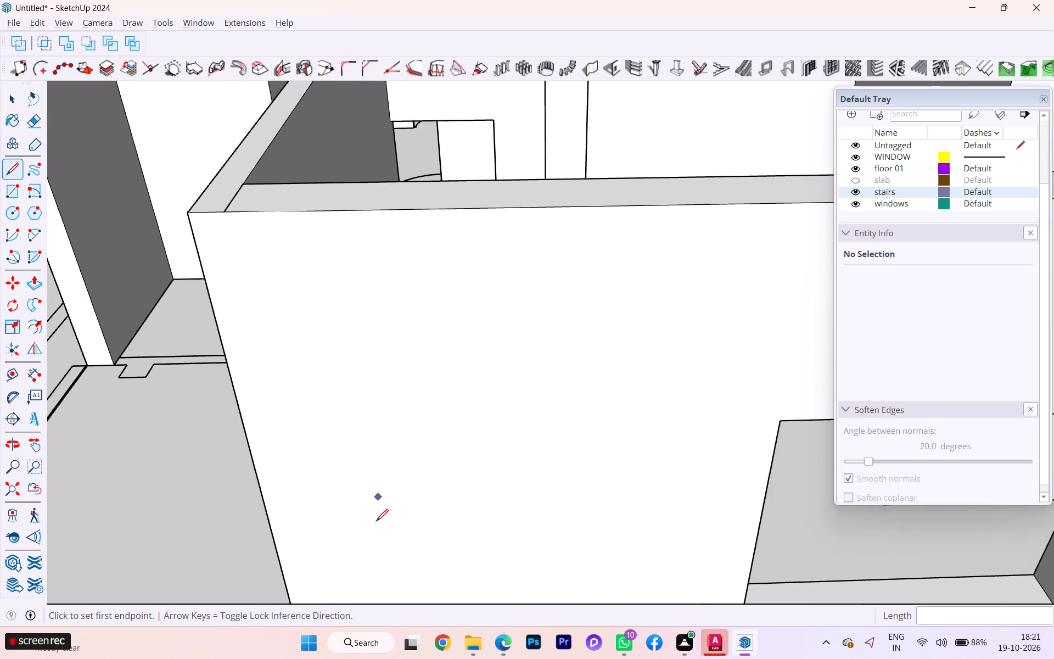
scroll(340, 450, "down", 7)
scroll(442, 219, "up", 2)
scroll(382, 217, "down", 1)
middle_click_drag(382, 217, 510, 309)
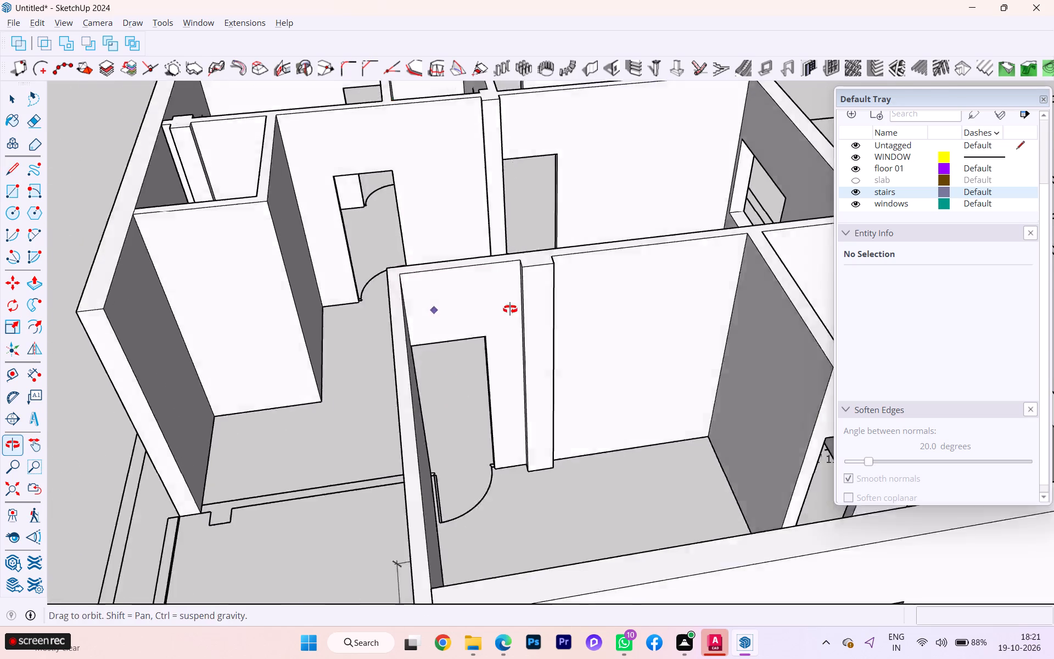
middle_click_drag(510, 309, 523, 316)
scroll(524, 360, "up", 12)
scroll(524, 409, "up", 1)
scroll(524, 409, "down", 1)
scroll(524, 409, "up", 3)
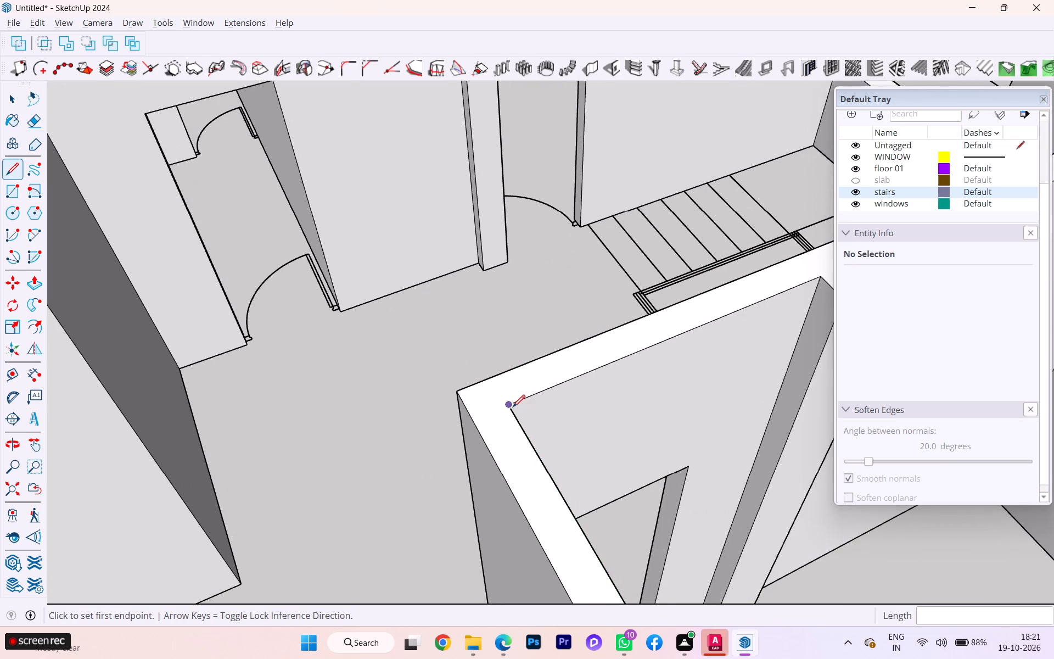
scroll(513, 407, "down", 1)
scroll(513, 407, "up", 2)
left_click(513, 407)
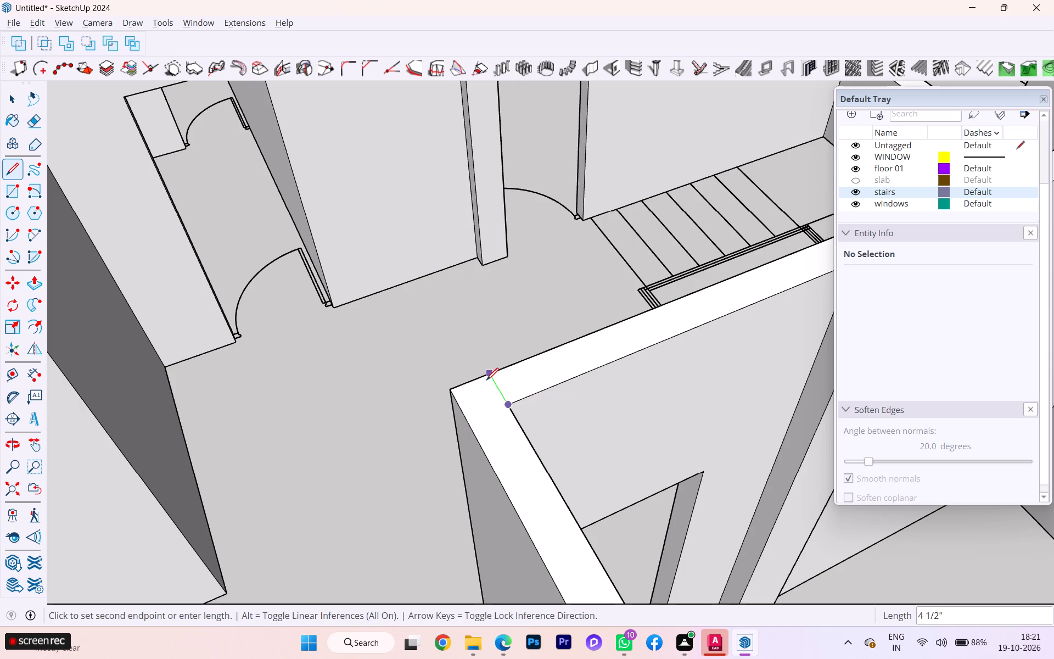
left_click(486, 379)
scroll(494, 368, "down", 4)
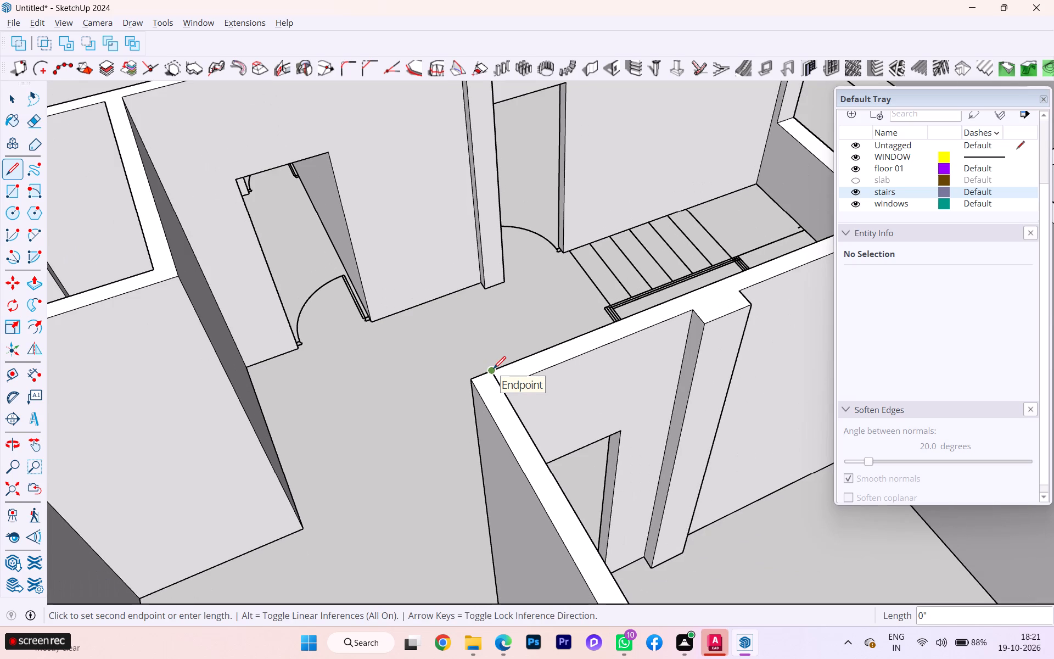
Exit the Line command and turn on the display of hidden back edges around the room with the recessed wall.
key("Escape")
scroll(451, 331, "down", 4)
scroll(438, 334, "up", 1)
scroll(431, 338, "down", 1)
scroll(335, 400, "down", 3)
key("Return")
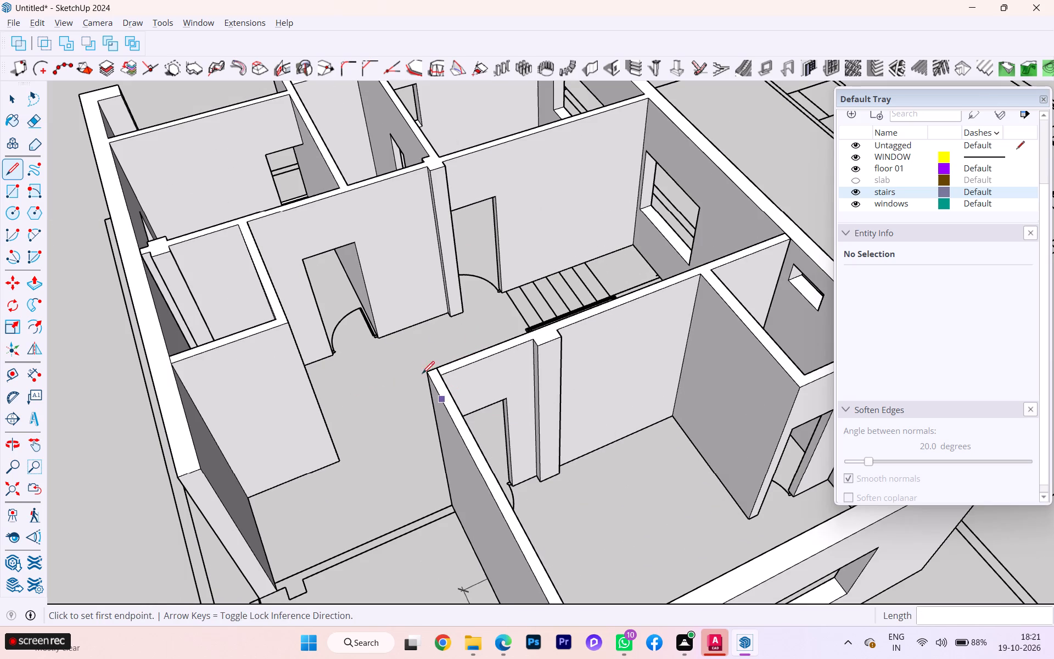
left_click(12, 102)
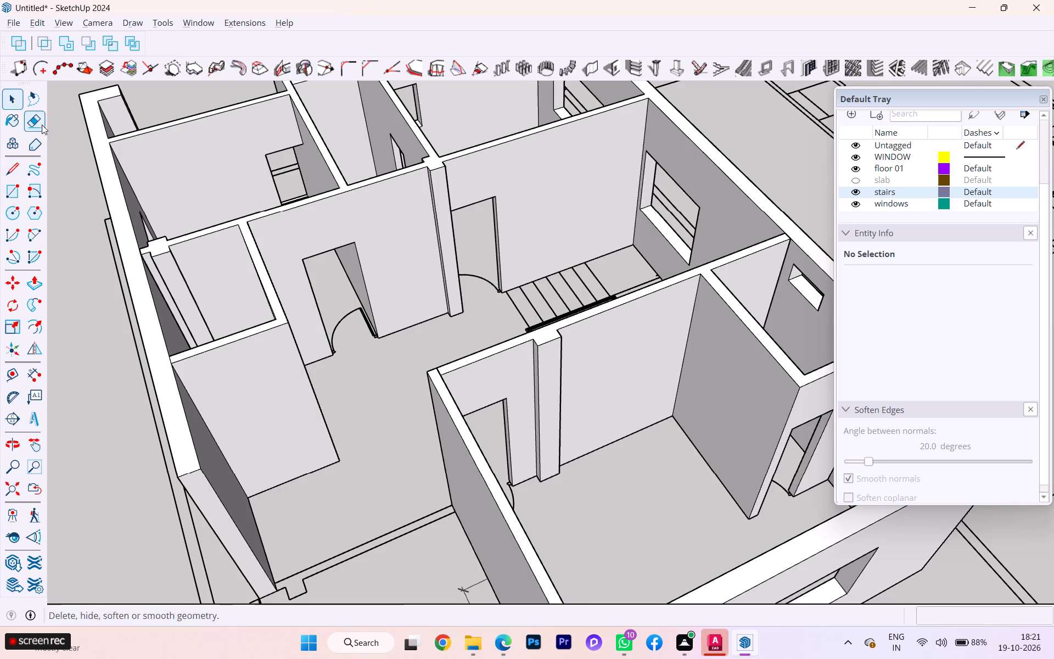
scroll(217, 233, "down", 3)
middle_click_drag(421, 401, 565, 401)
scroll(126, 356, "down", 1)
scroll(125, 356, "up", 2)
scroll(125, 356, "down", 1)
scroll(401, 395, "down", 2)
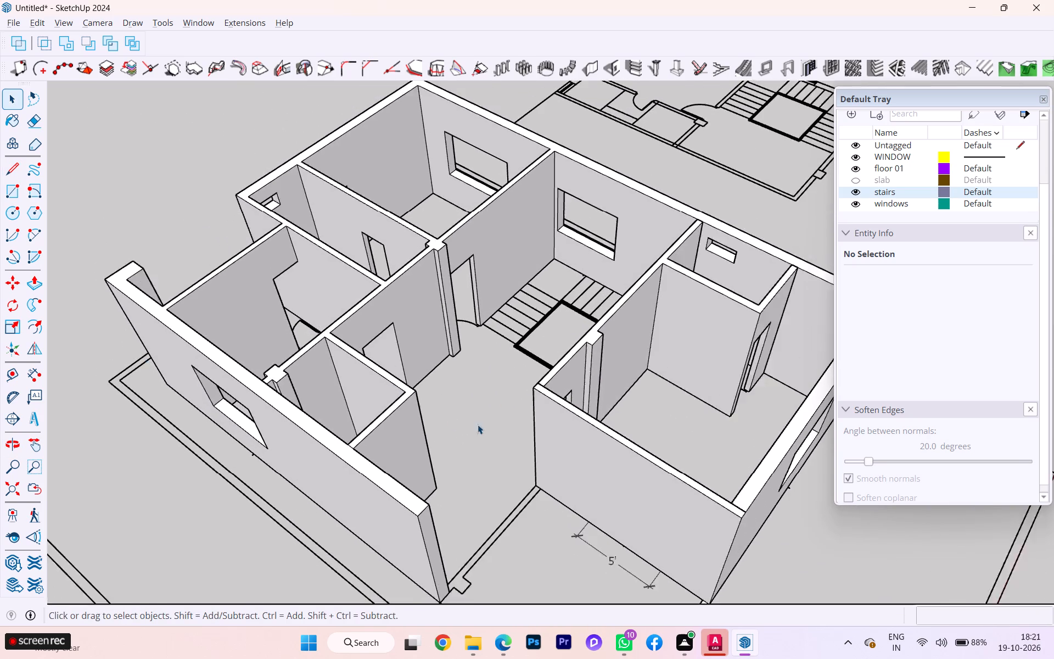
scroll(263, 362, "down", 3)
middle_click_drag(514, 425, 26, 462)
middle_click_drag(226, 312, 49, 353)
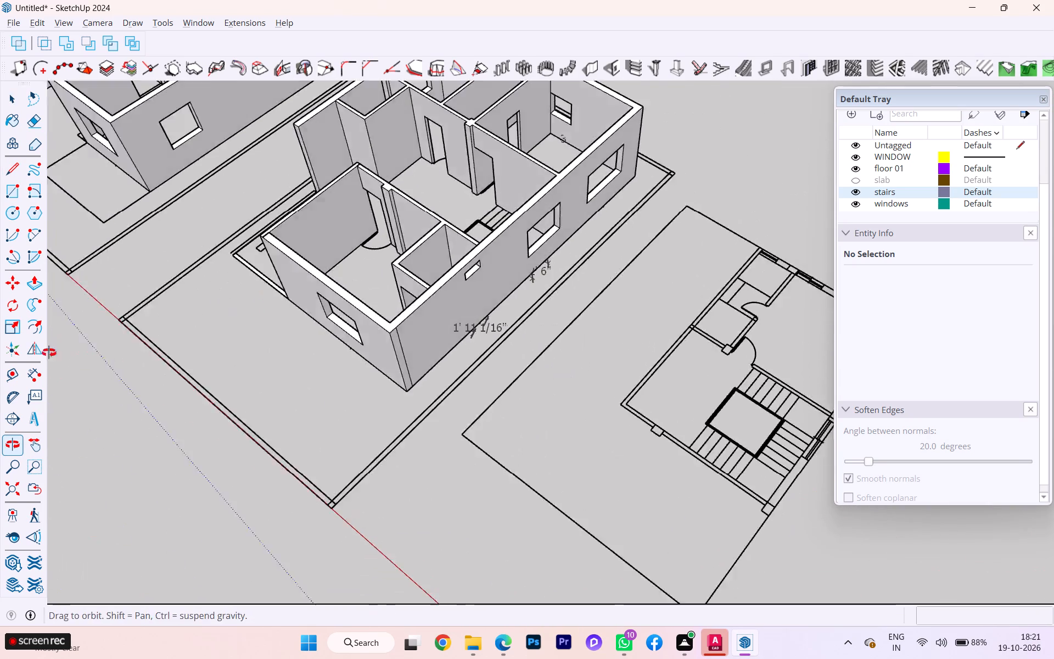
middle_click_drag(49, 353, 0, 365)
scroll(475, 314, "down", 3)
scroll(423, 205, "up", 14)
scroll(435, 188, "down", 1)
scroll(435, 188, "up", 1)
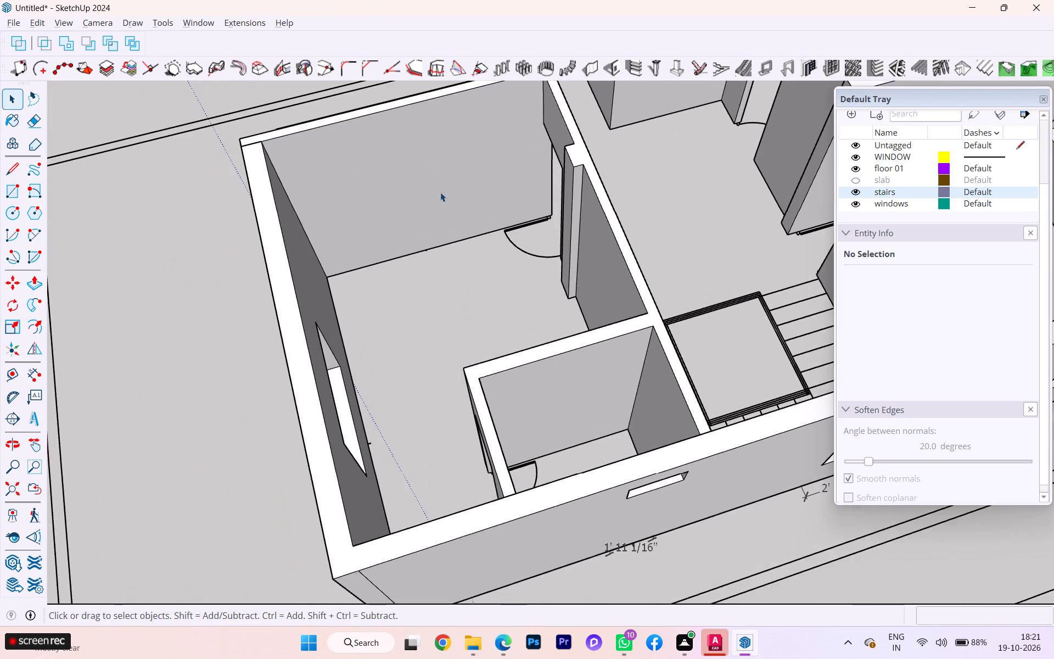
key("k")
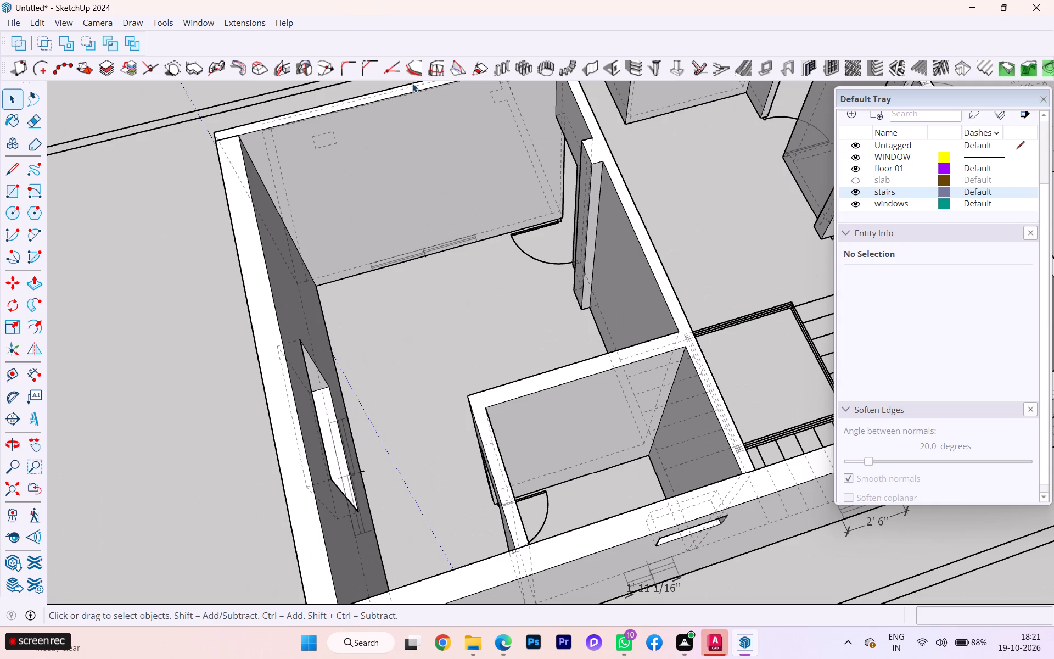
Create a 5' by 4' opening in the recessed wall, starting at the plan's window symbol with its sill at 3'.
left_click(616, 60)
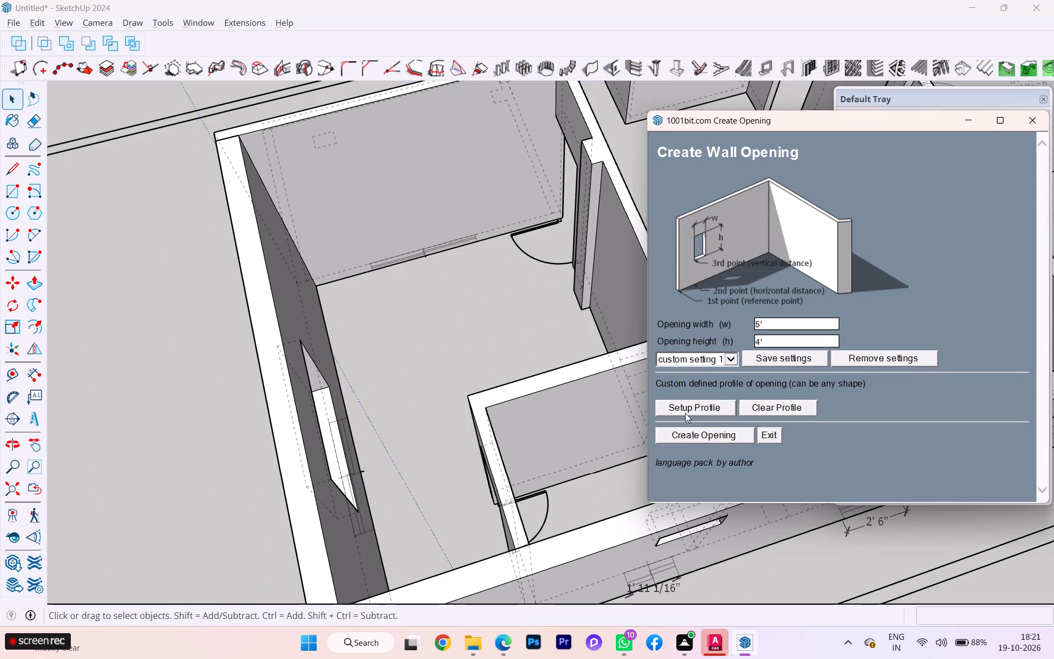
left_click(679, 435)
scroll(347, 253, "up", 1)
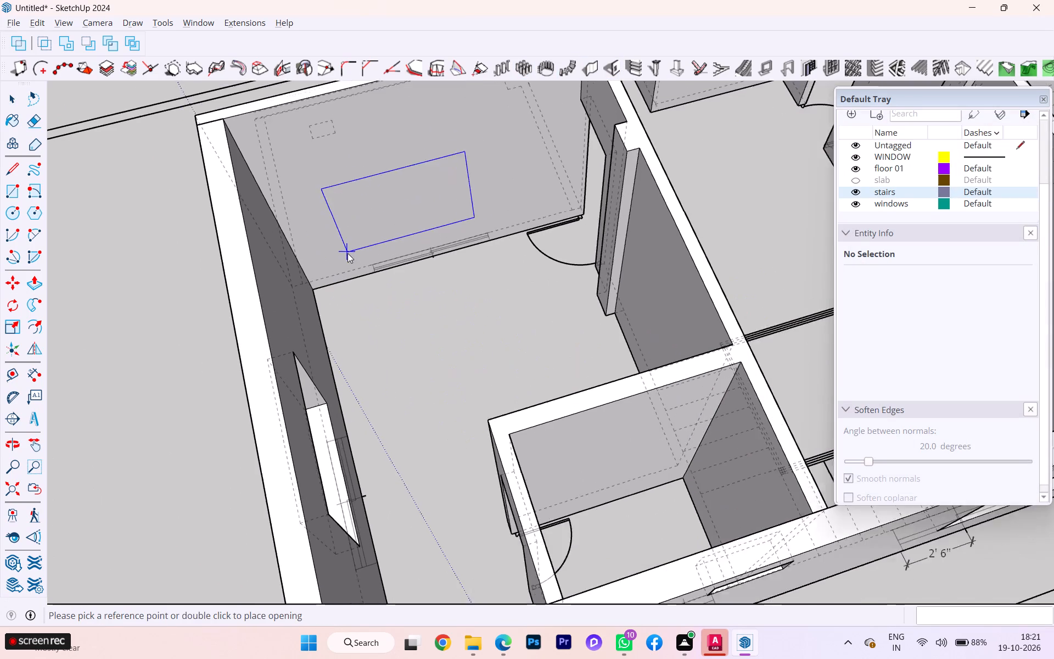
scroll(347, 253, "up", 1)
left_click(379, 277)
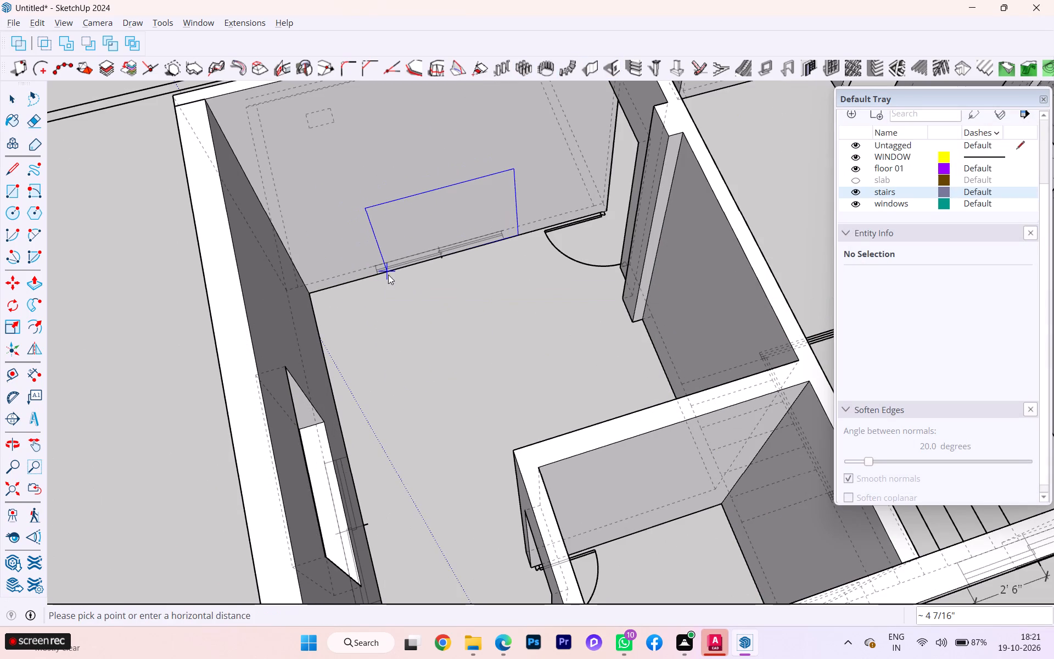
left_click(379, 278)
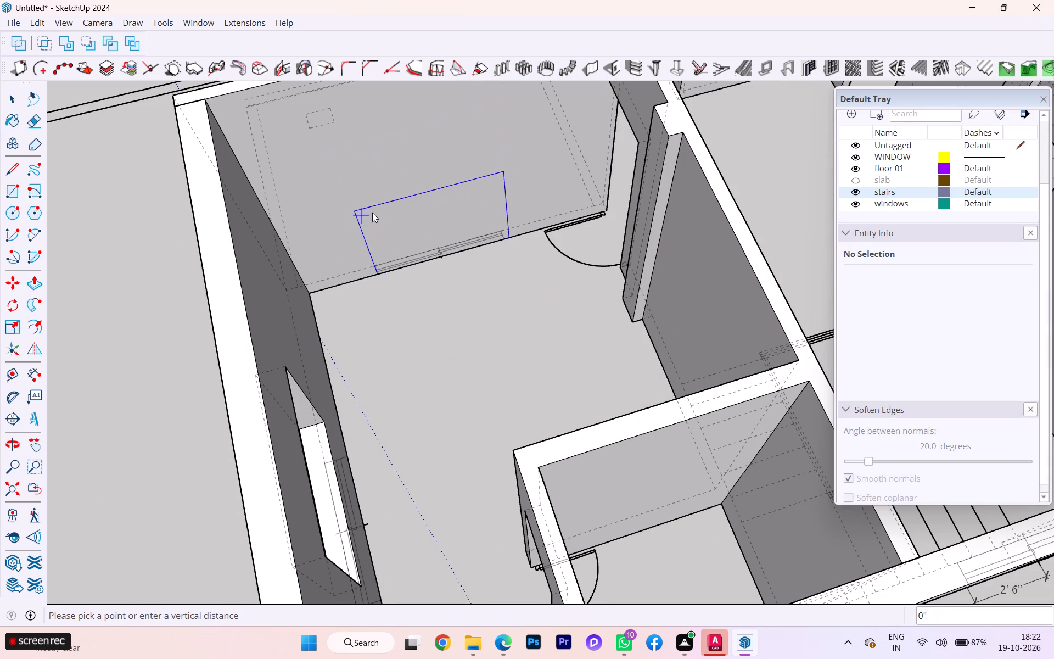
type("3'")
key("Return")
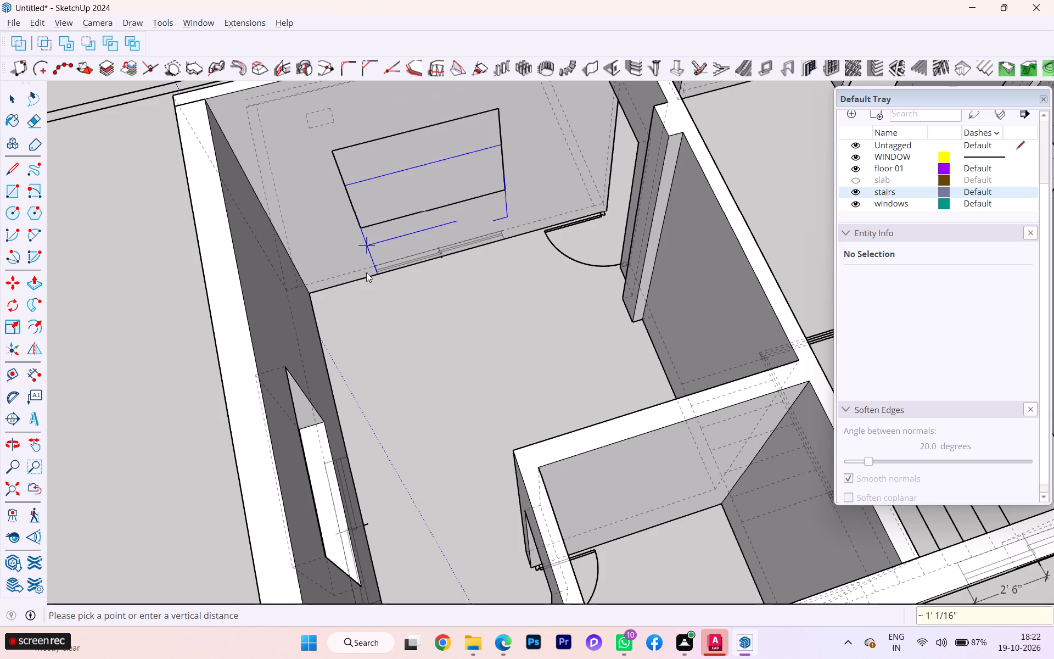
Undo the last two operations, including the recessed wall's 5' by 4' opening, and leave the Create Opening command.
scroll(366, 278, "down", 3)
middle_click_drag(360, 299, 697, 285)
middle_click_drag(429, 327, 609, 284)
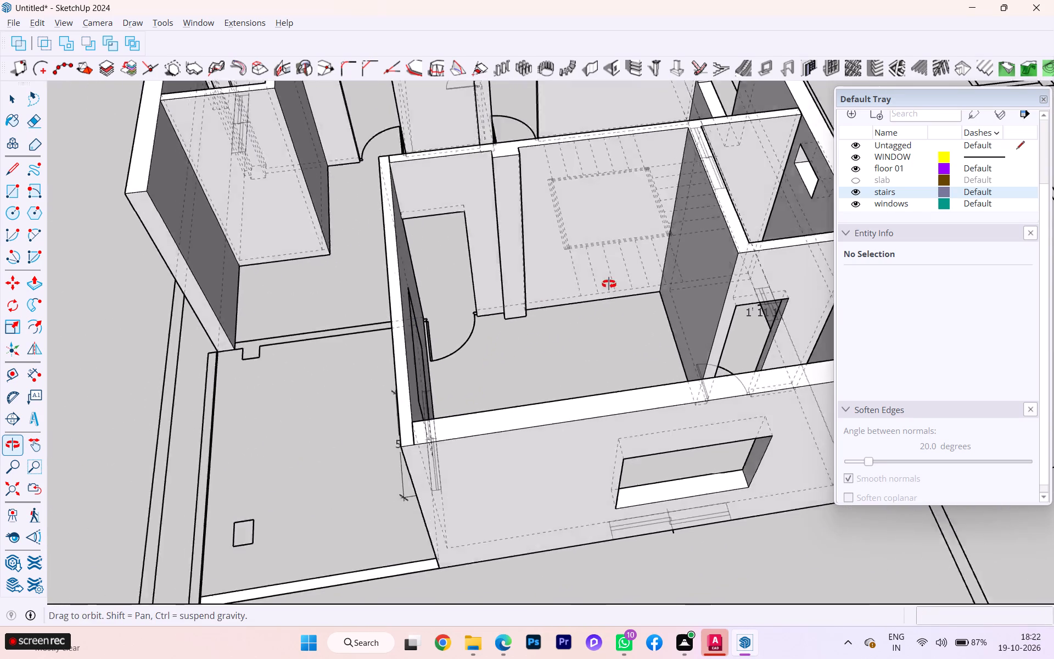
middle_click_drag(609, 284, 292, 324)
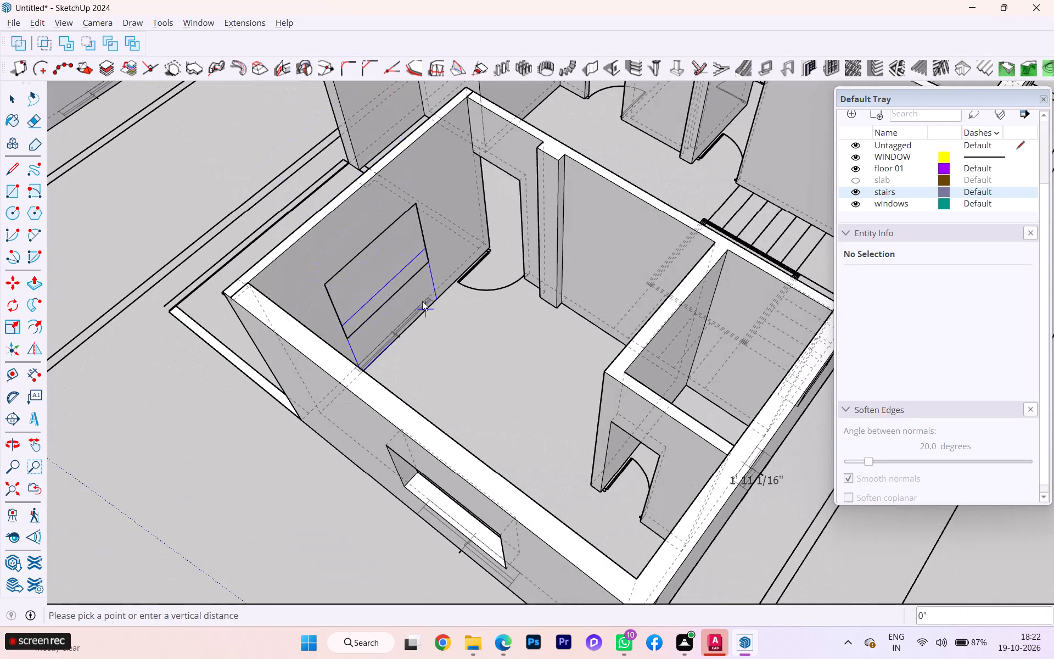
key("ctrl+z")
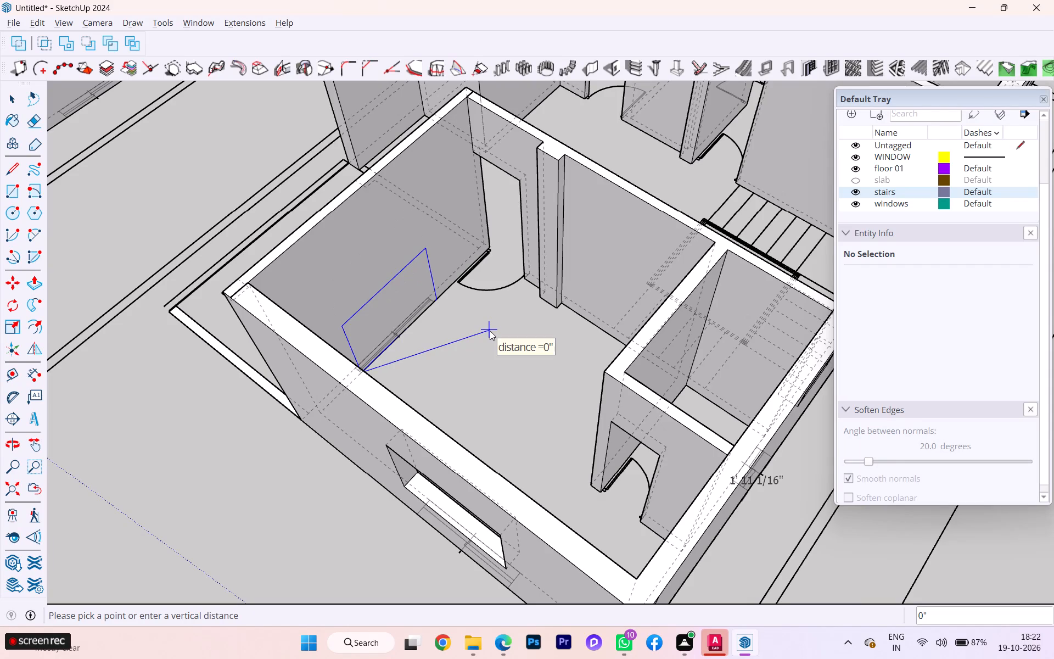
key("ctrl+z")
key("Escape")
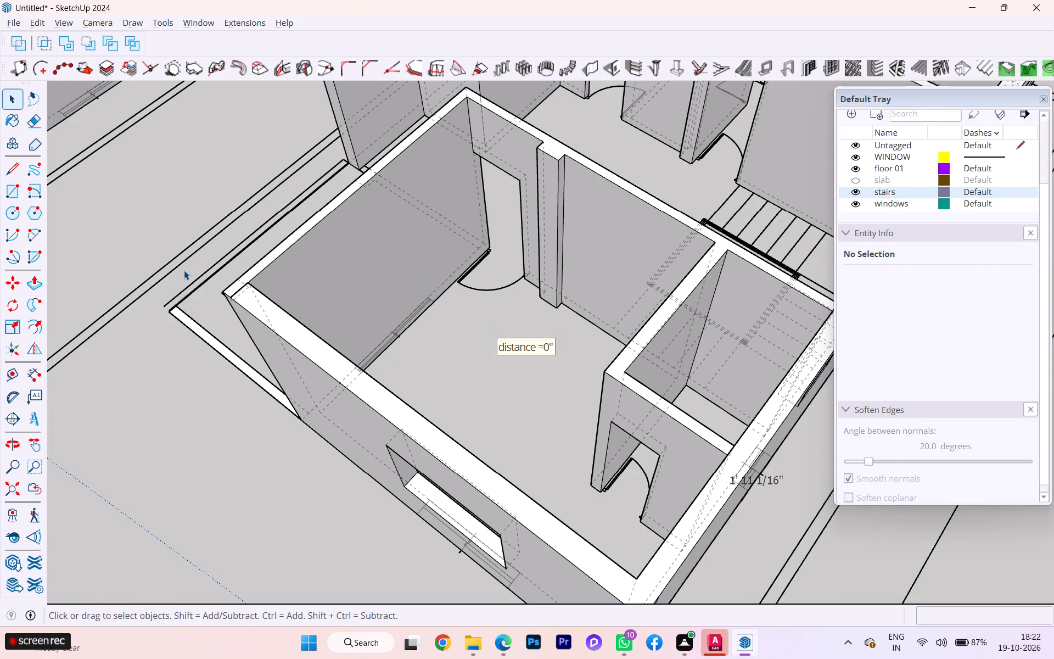
Draw a 4 1/2" line across the adjoining wall's top from the inner corner at the recessed wall's door end.
scroll(183, 286, "down", 1)
middle_click_drag(245, 301, 438, 322)
scroll(439, 321, "up", 2)
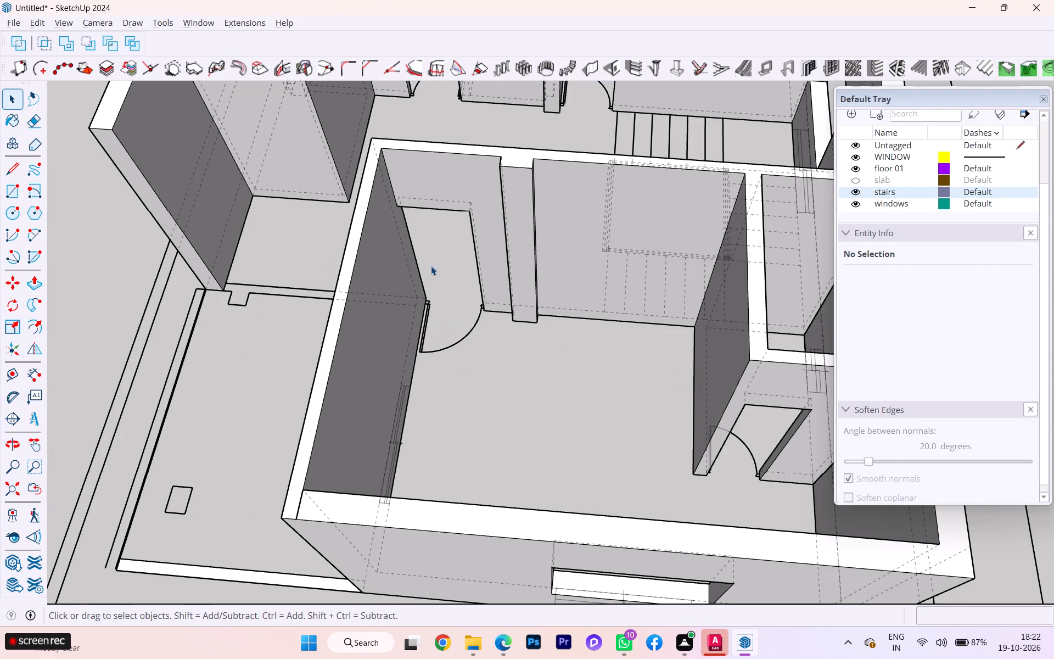
key("l")
key("Return")
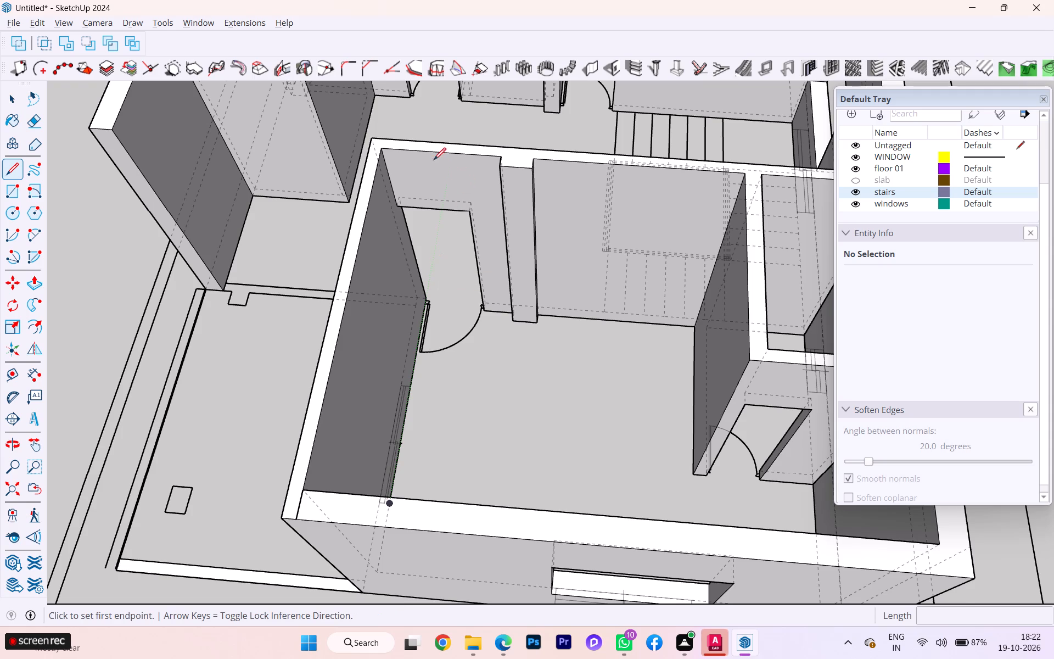
left_click(387, 144)
left_click(387, 137)
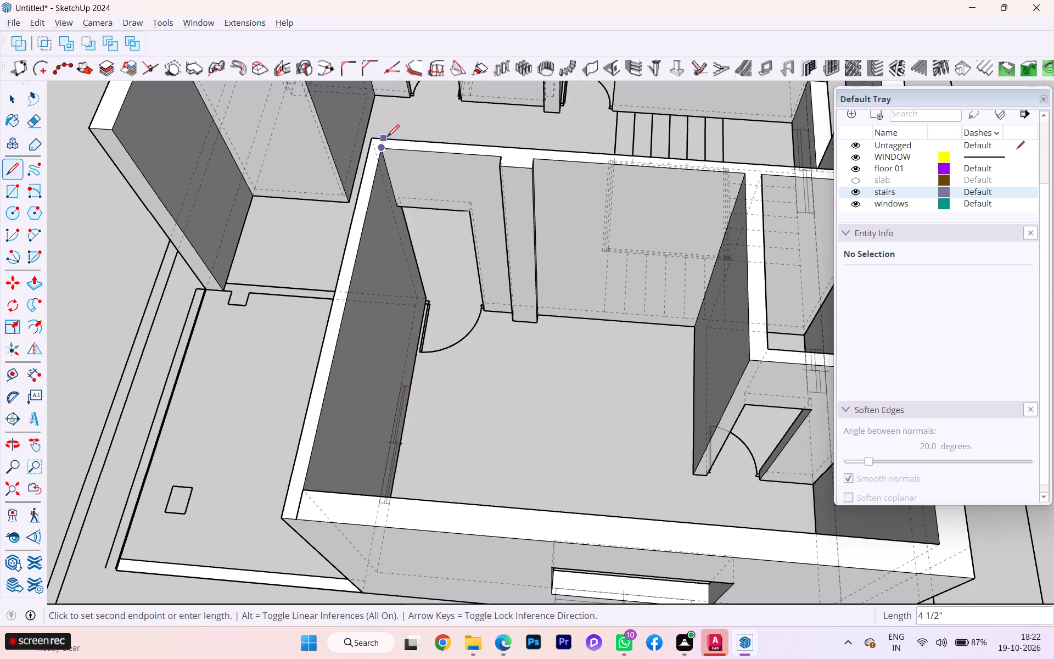
key("Return")
key("Escape")
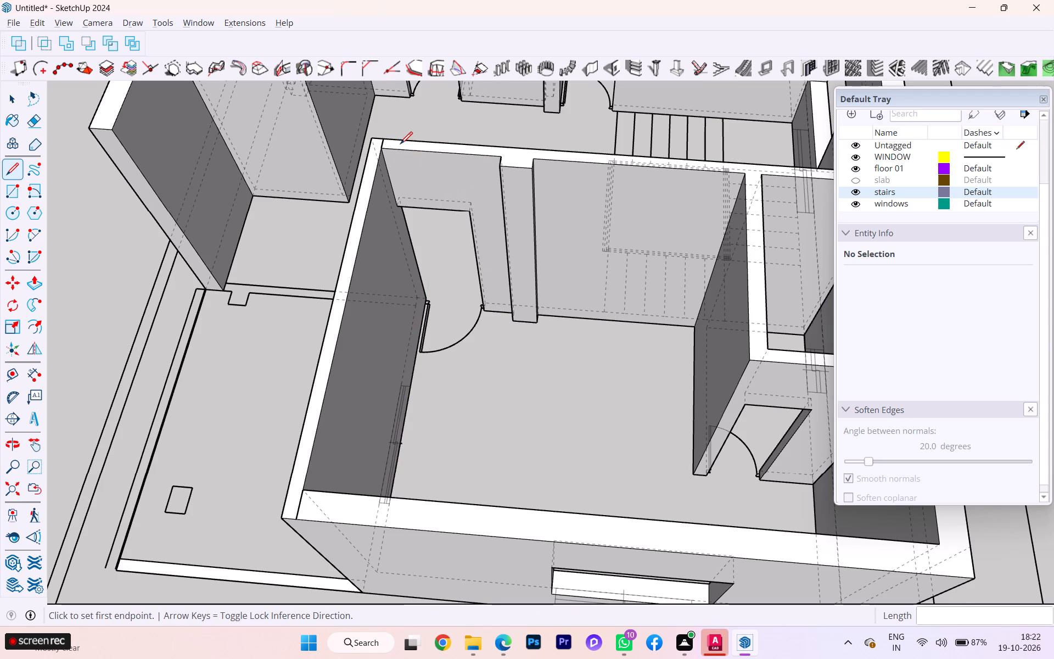
Draw a 4 1/2" line from the room's floor-level inner corner across the recessed wall's thickness at its window-wall end.
scroll(412, 278, "down", 4)
middle_click_drag(529, 364, 368, 376)
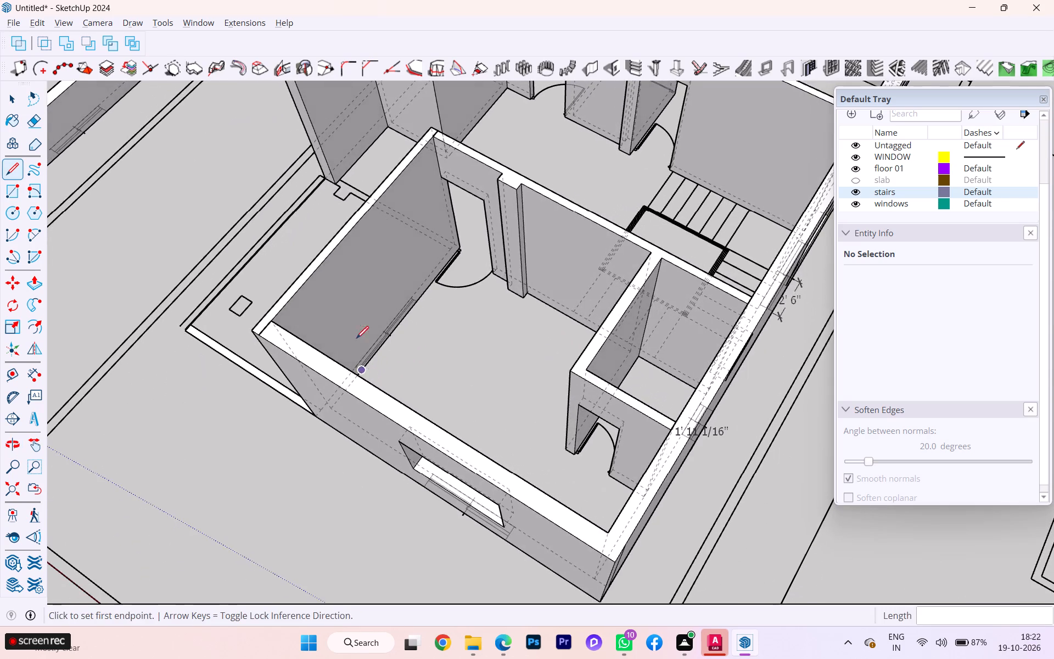
scroll(341, 322, "down", 1)
scroll(341, 322, "up", 1)
middle_click_drag(339, 322, 168, 502)
scroll(339, 322, "down", 1)
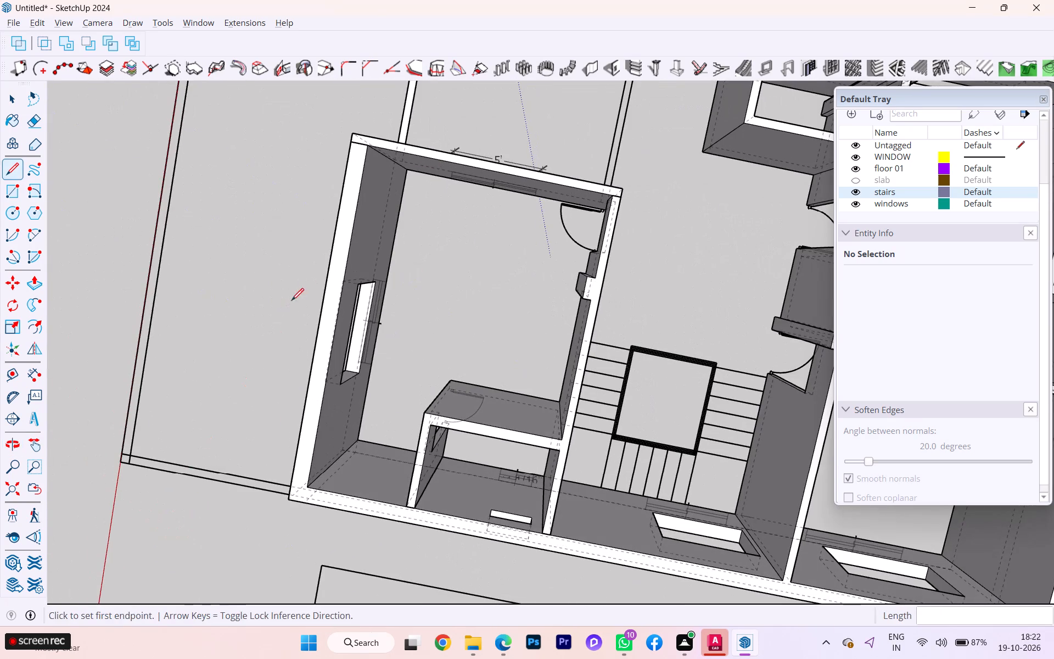
middle_click_drag(439, 205, 469, 104)
scroll(417, 164, "up", 5)
scroll(416, 165, "down", 1)
scroll(416, 165, "up", 5)
scroll(414, 166, "down", 1)
scroll(414, 166, "up", 2)
scroll(413, 178, "down", 1)
scroll(413, 178, "up", 2)
scroll(414, 182, "down", 3)
scroll(414, 182, "up", 3)
scroll(408, 218, "down", 1)
scroll(408, 218, "up", 4)
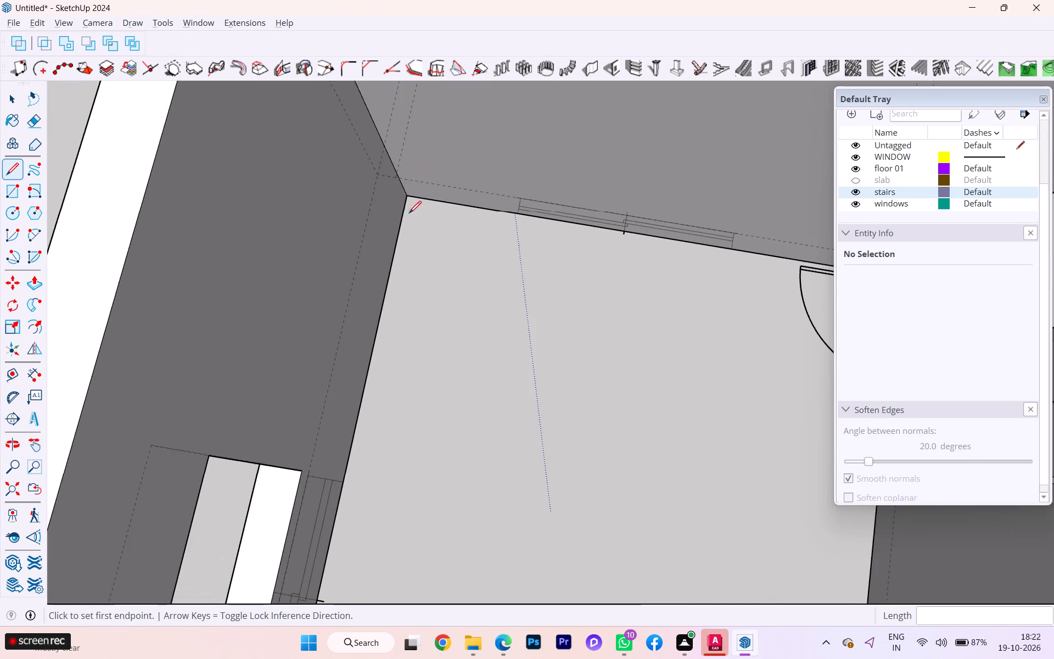
scroll(409, 212, "down", 2)
scroll(409, 212, "up", 2)
scroll(409, 211, "down", 1)
scroll(409, 211, "up", 4)
scroll(409, 194, "down", 4)
scroll(409, 194, "up", 3)
scroll(409, 194, "down", 2)
scroll(409, 194, "up", 3)
scroll(409, 194, "down", 2)
scroll(409, 194, "up", 4)
left_click(409, 194)
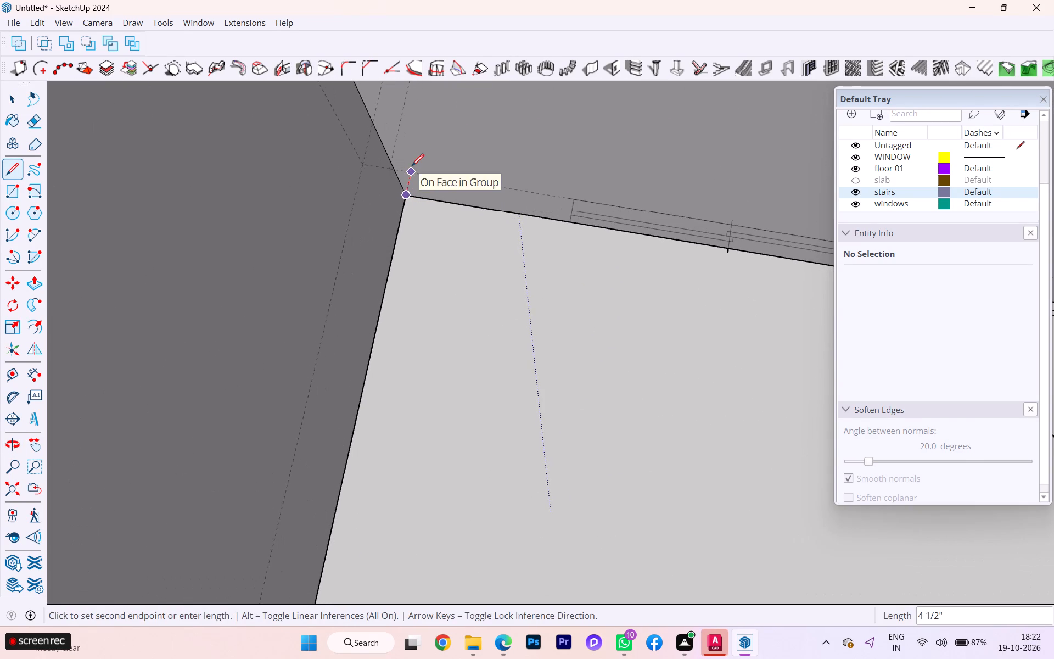
left_click(412, 166)
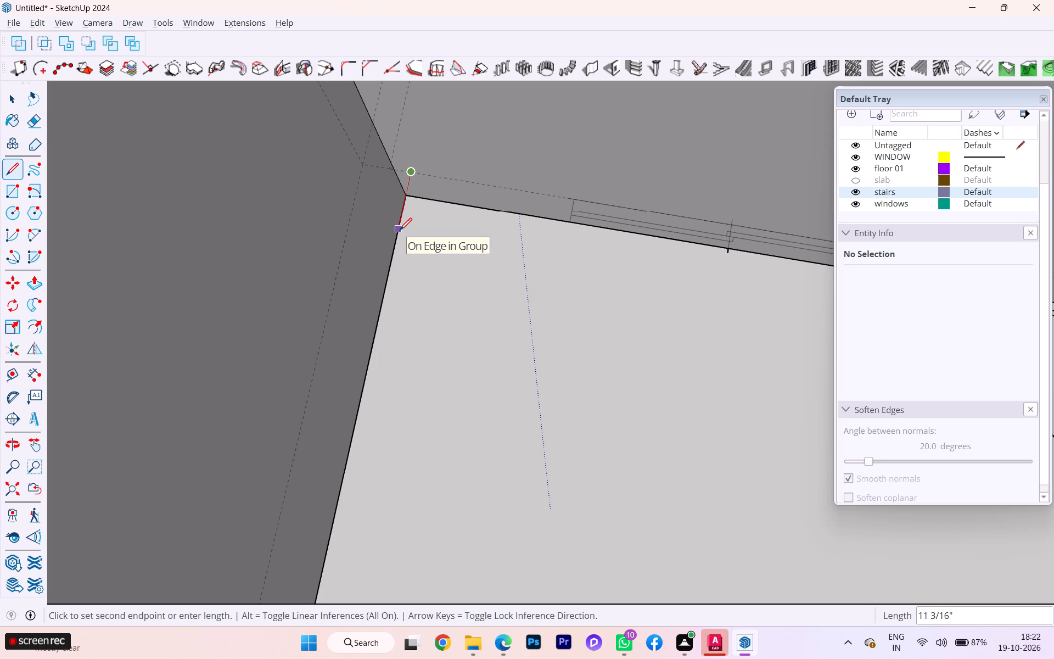
key("Escape")
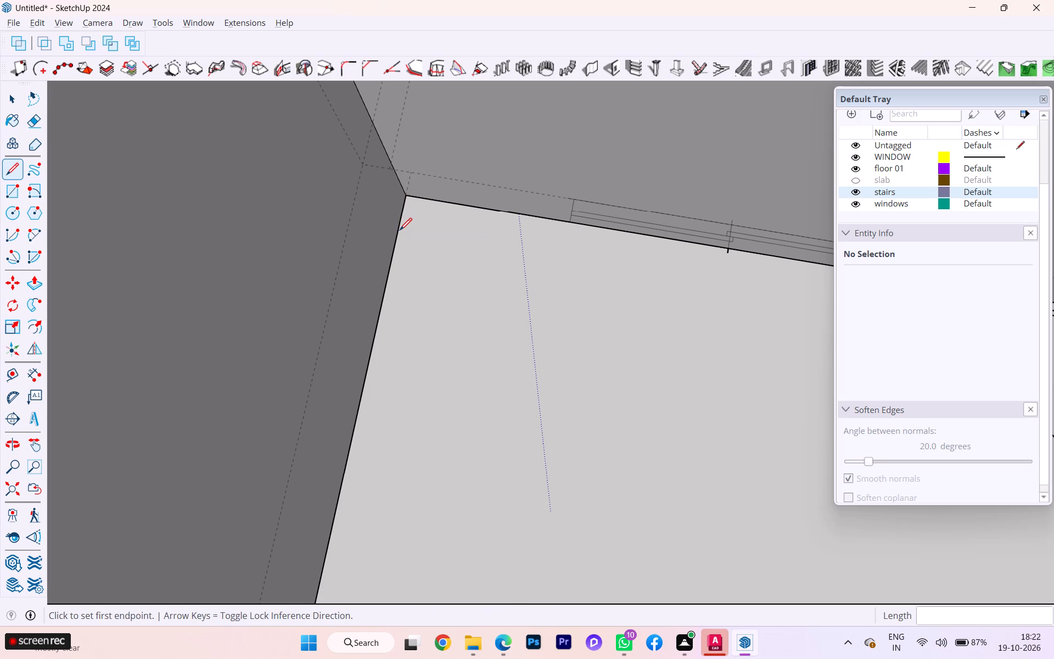
scroll(532, 201, "down", 2)
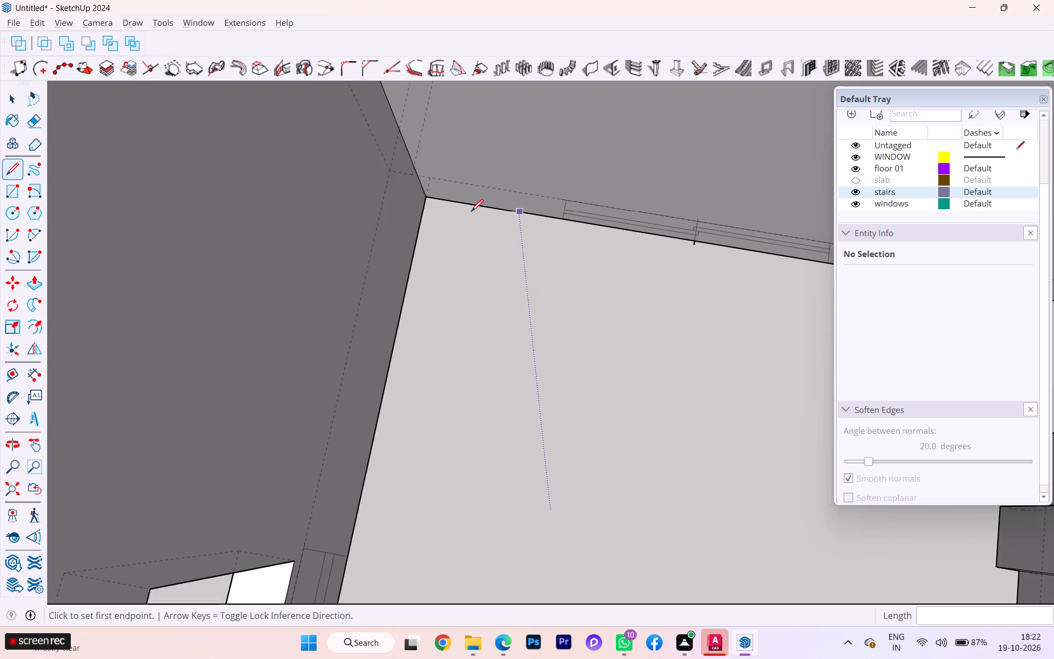
scroll(461, 213, "down", 1)
key("Escape")
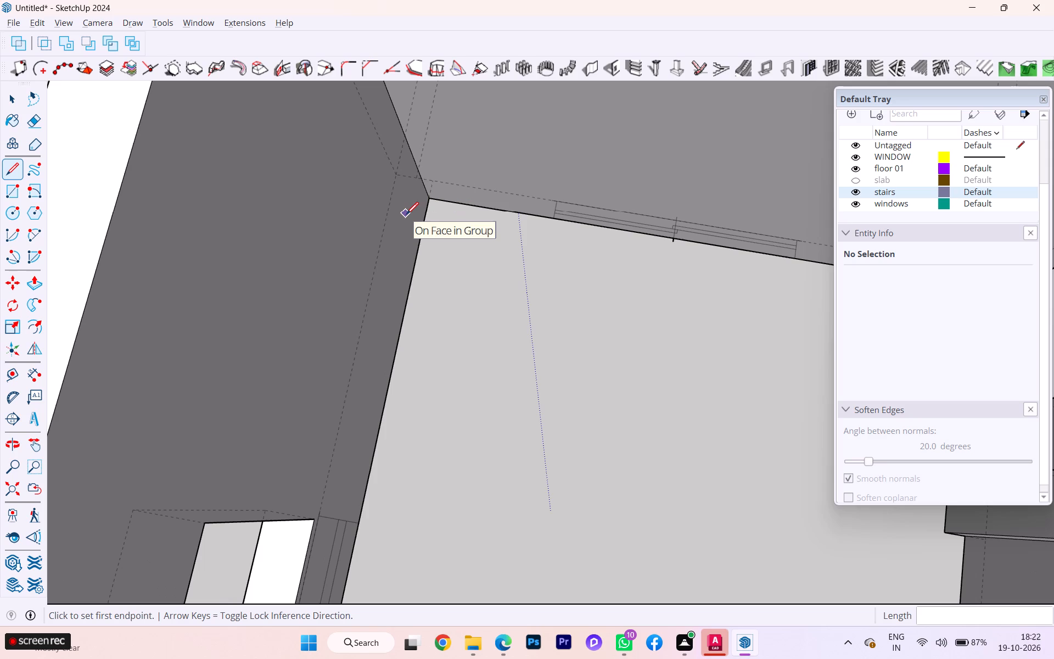
left_click(7, 102)
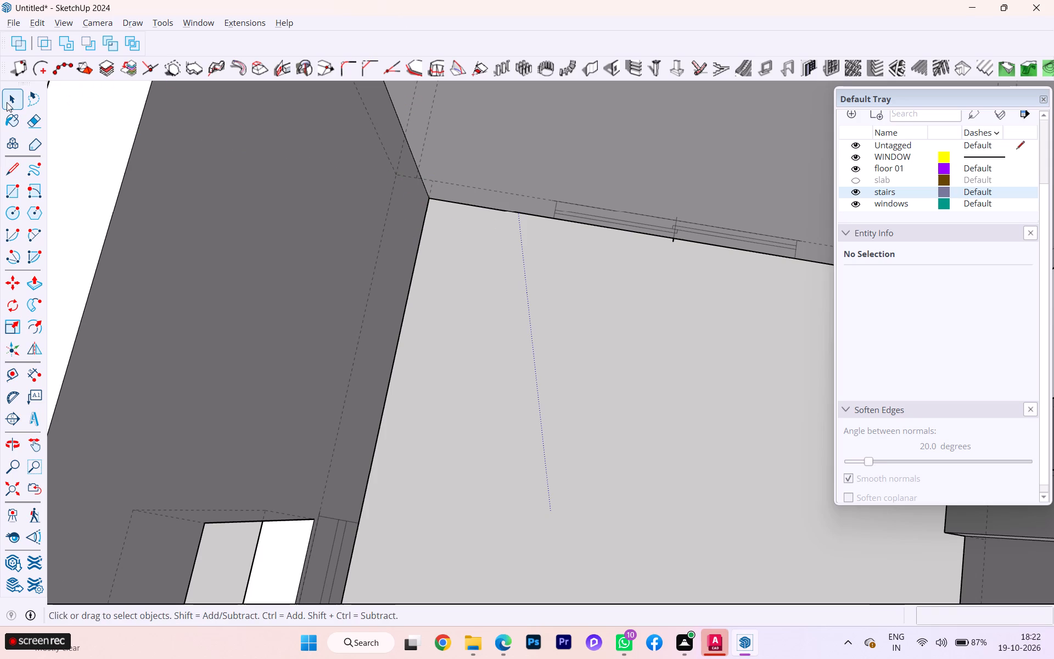
Create a 5' by 4' opening in the recessed wall, starting near the plan's window symbol with its sill at 3'.
scroll(433, 187, "down", 5)
scroll(433, 187, "up", 1)
scroll(433, 187, "down", 1)
left_click(616, 71)
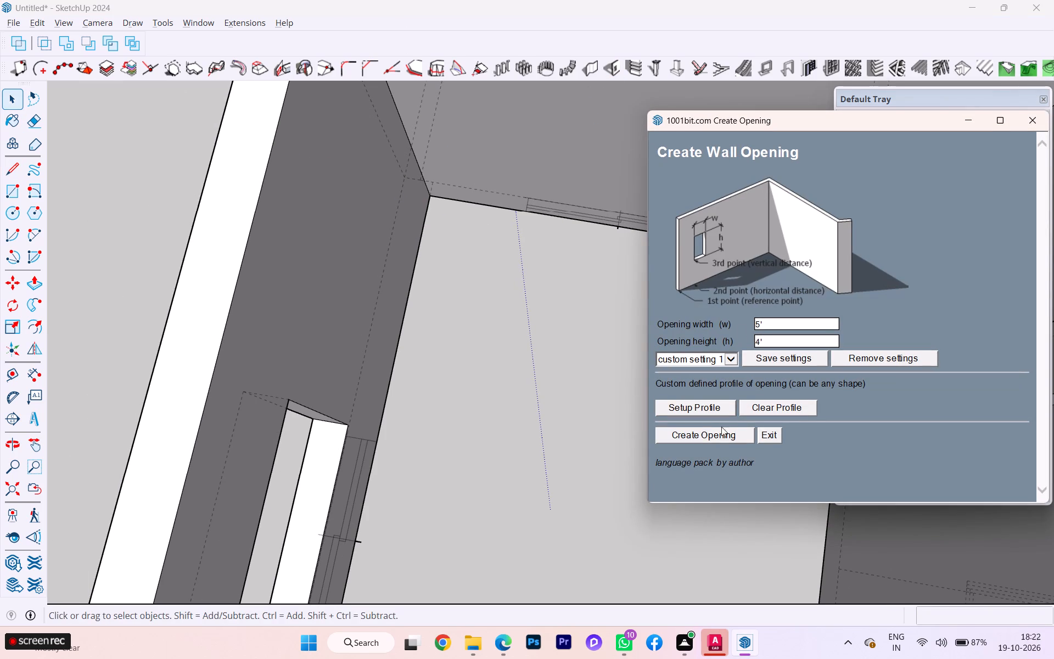
left_click(700, 433)
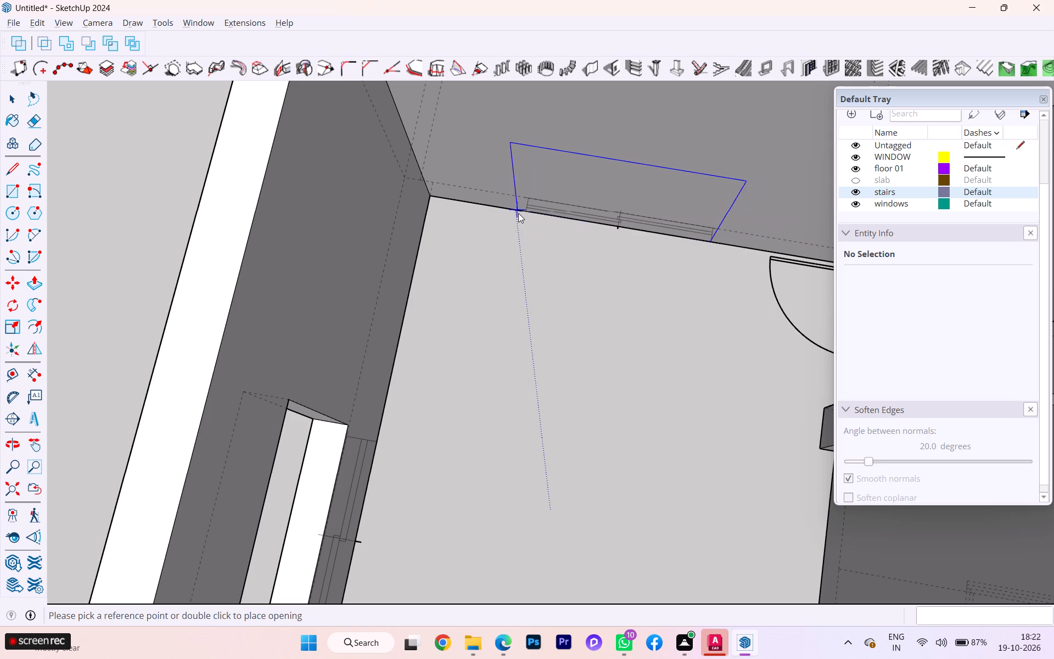
left_click(518, 213)
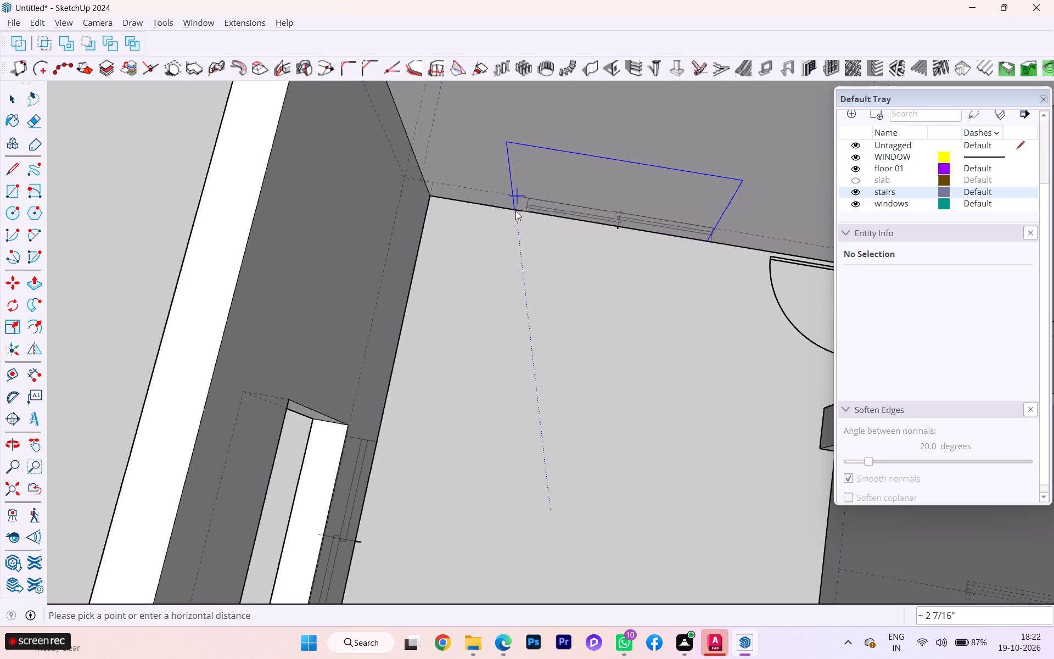
left_click(515, 212)
scroll(518, 169, "down", 1)
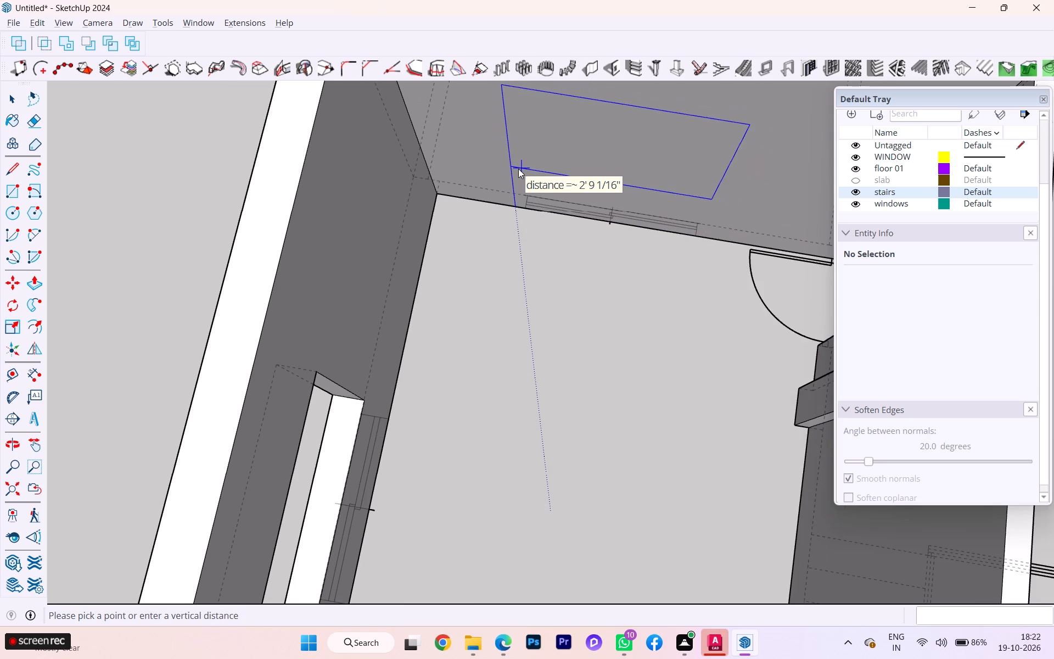
type("3'")
key("Return")
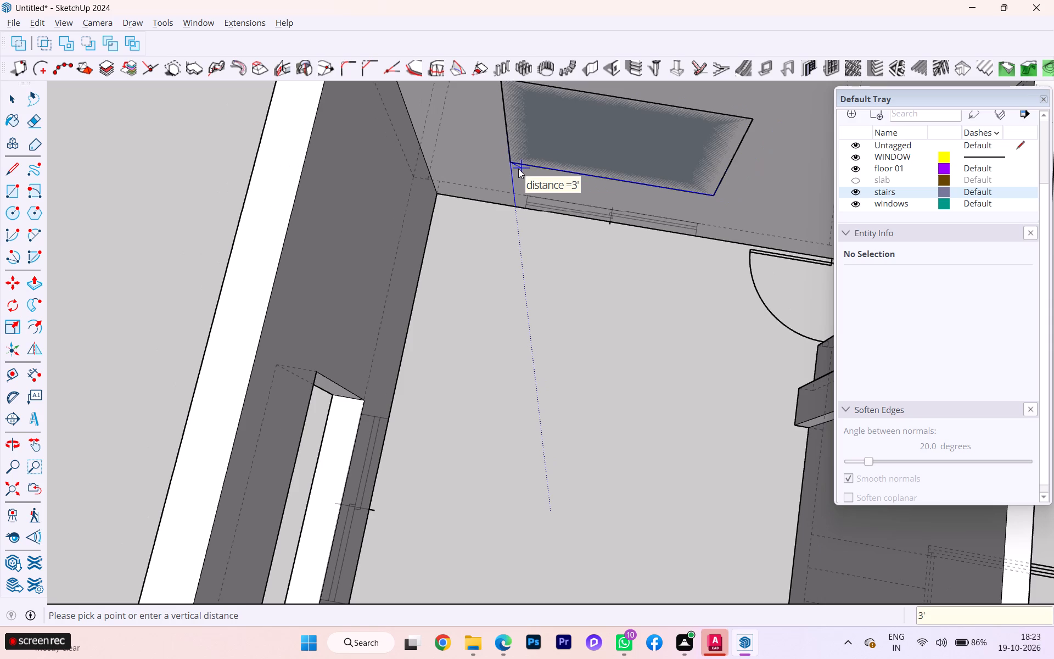
Leave the Create Opening command and undo the 5' by 4' opening in the recessed wall.
scroll(518, 169, "down", 2)
scroll(518, 169, "up", 1)
scroll(520, 206, "down", 2)
scroll(520, 208, "up", 1)
scroll(520, 208, "down", 3)
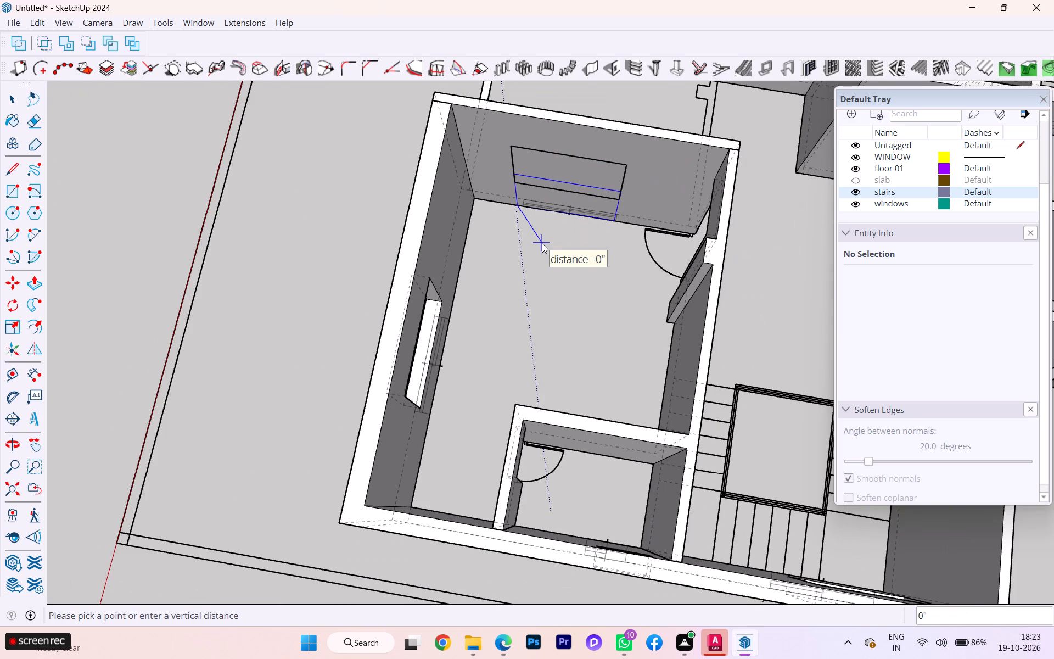
key("Escape")
key("ctrl+z")
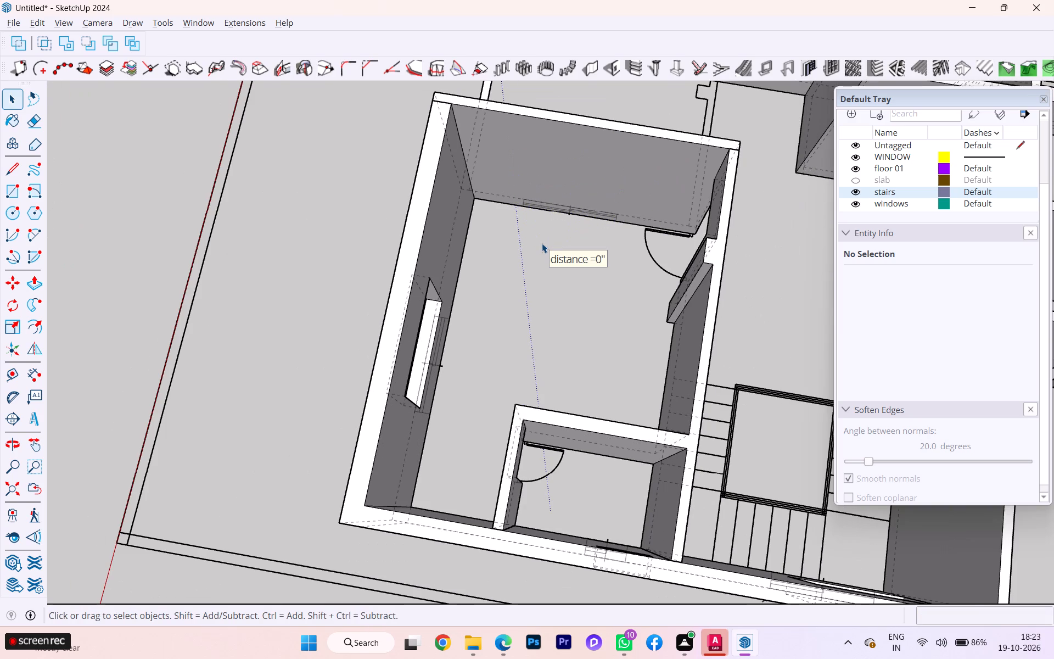
Draw a 4 1/2" line across the recessed wall's base thickness from its outside edge, where the inner boundary line meets the door-side end.
scroll(465, 232, "down", 2)
middle_click_drag(373, 225, 500, 238)
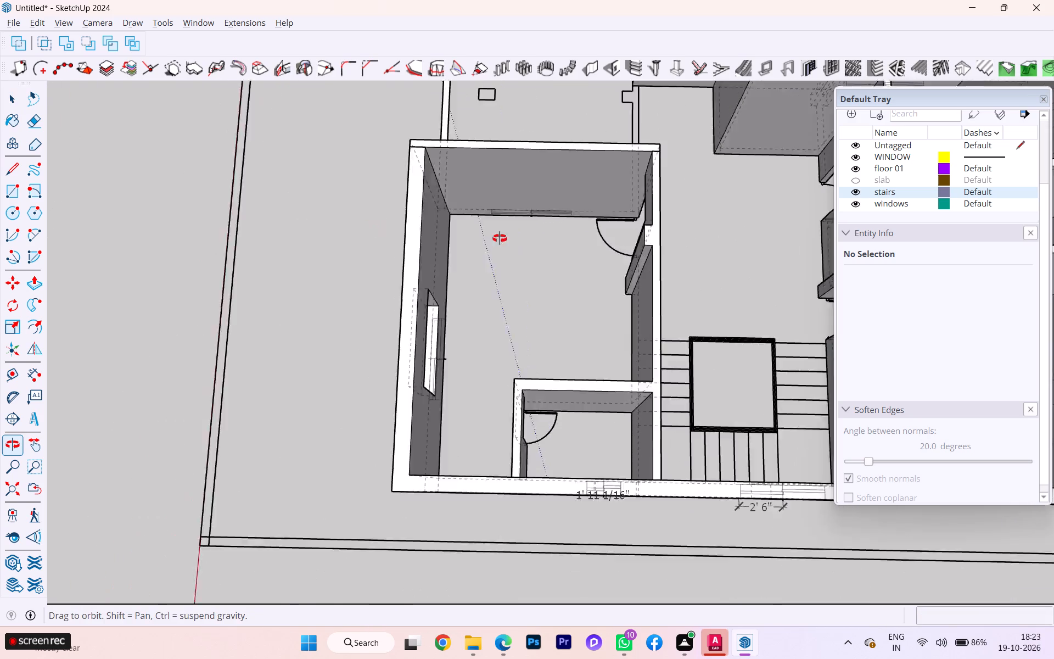
middle_click_drag(500, 238, 816, 256)
scroll(450, 307, "down", 1)
middle_click_drag(453, 302, 754, 211)
scroll(379, 391, "up", 2)
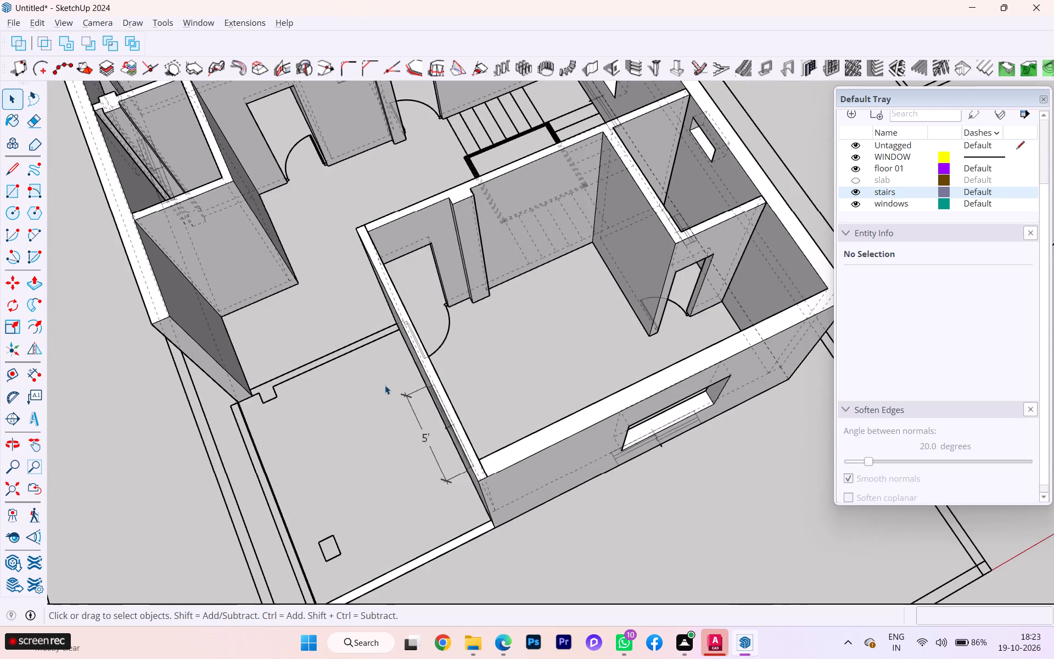
middle_click_drag(396, 382, 530, 359)
scroll(401, 381, "down", 1)
scroll(426, 431, "up", 16)
scroll(425, 325, "up", 5)
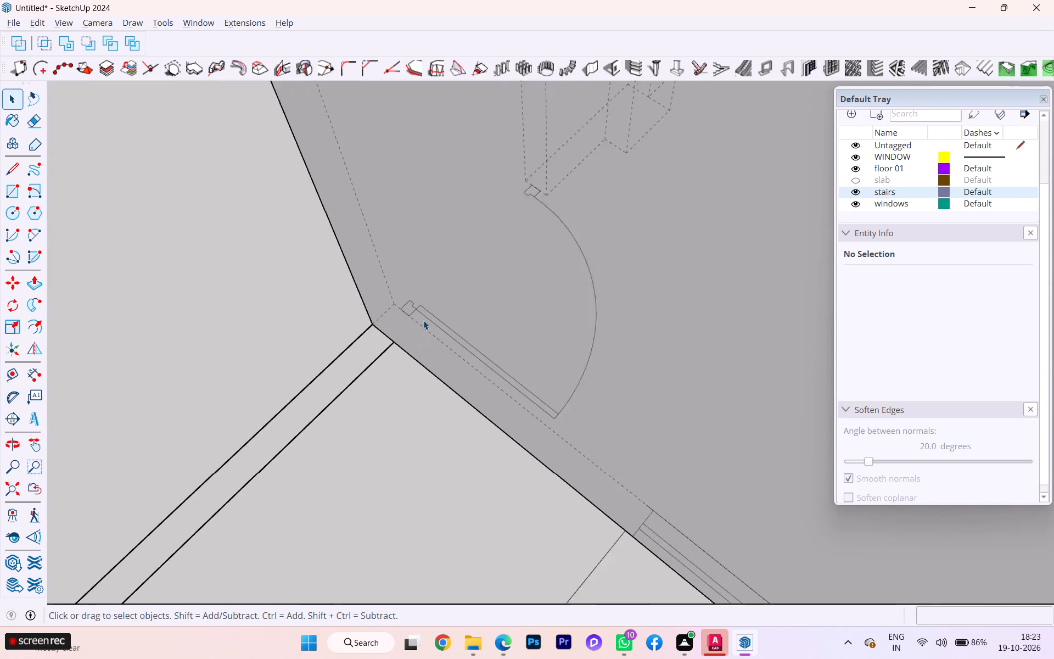
scroll(423, 320, "up", 4)
scroll(367, 348, "down", 3)
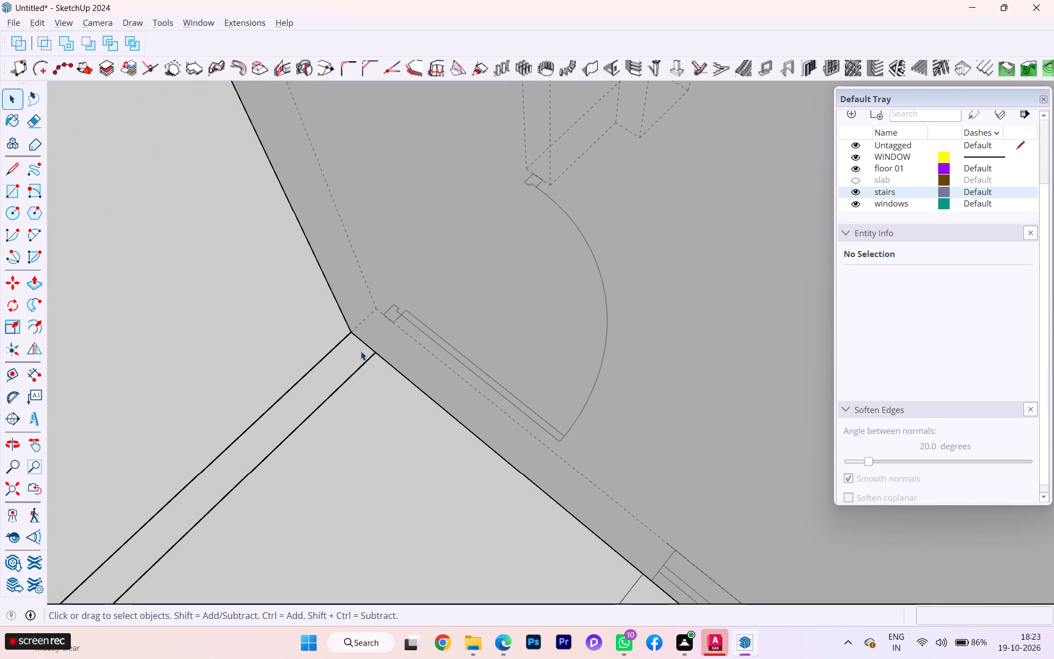
key("l")
key("Return")
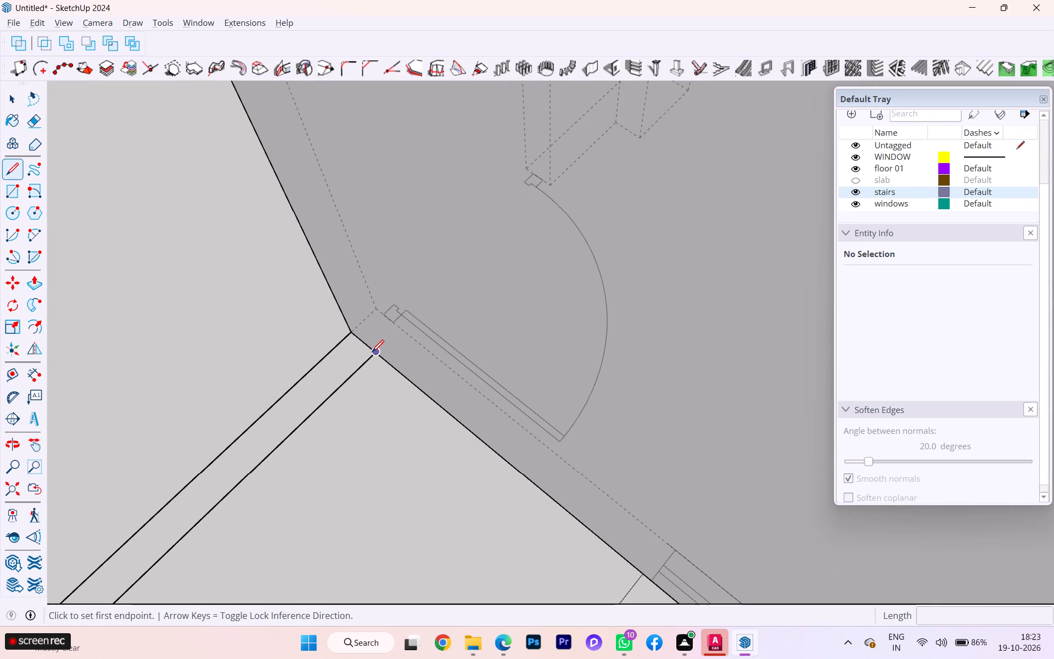
left_click(372, 353)
left_click(402, 332)
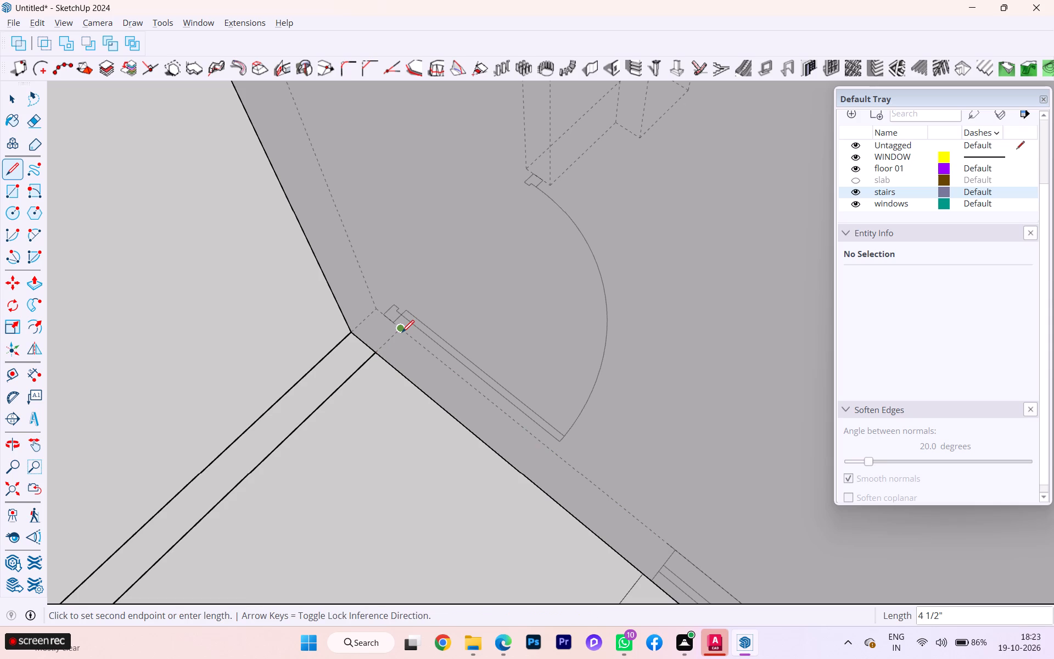
key("Return")
scroll(402, 332, "down", 4)
scroll(402, 334, "up", 1)
scroll(402, 335, "down", 2)
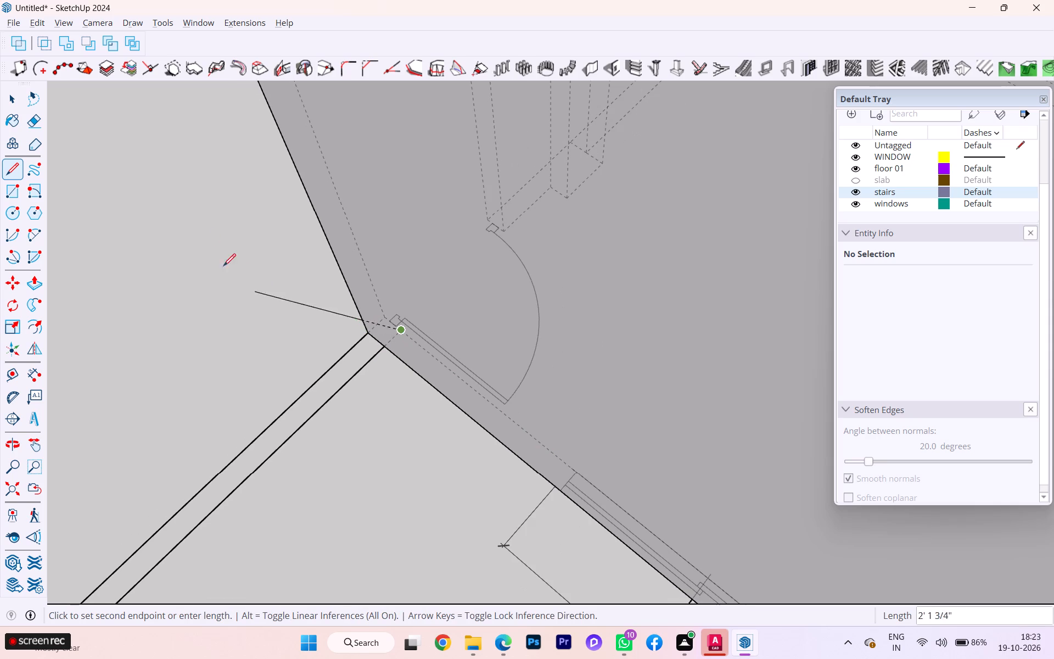
left_click(15, 108)
Examine the recessed wall's outer face, its floor-level corner at the window-wall end and the 5' window symbol along its base.
scroll(365, 338, "down", 1)
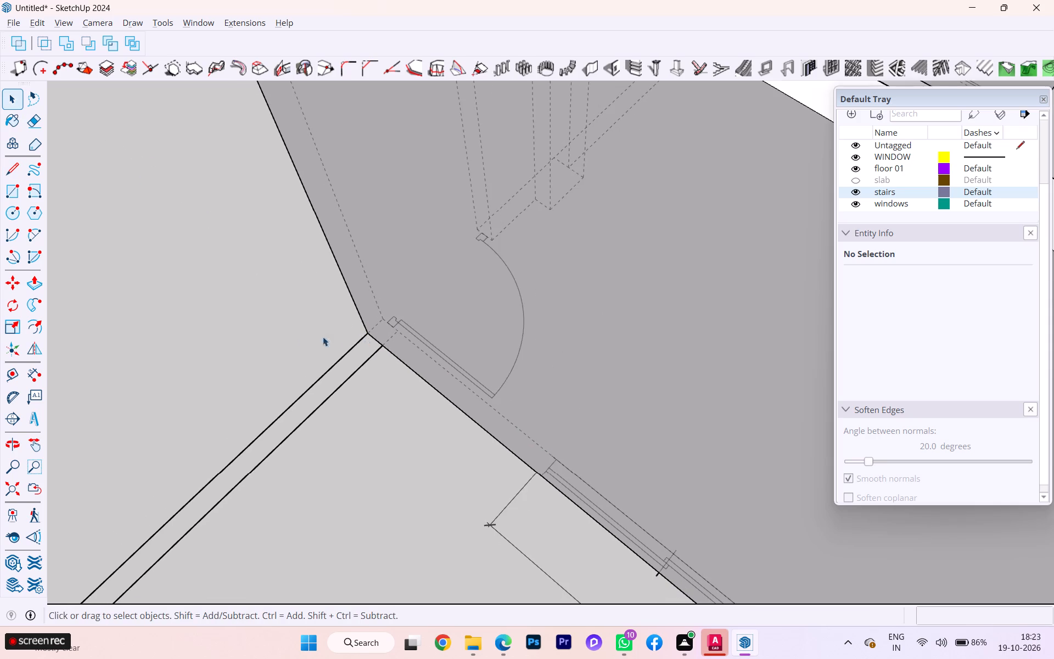
scroll(287, 336, "down", 2)
scroll(283, 336, "up", 2)
scroll(282, 336, "down", 5)
middle_click_drag(423, 371, 529, 344)
scroll(245, 321, "down", 3)
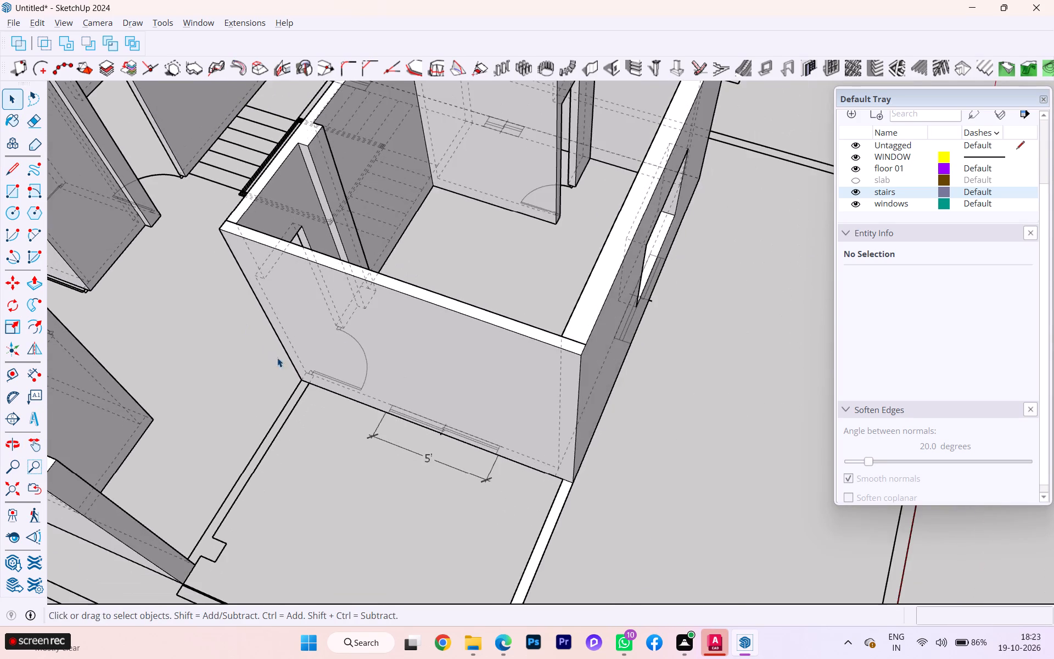
scroll(507, 412, "down", 1)
middle_click_drag(512, 411, 549, 392)
scroll(524, 427, "up", 4)
scroll(524, 427, "down", 1)
scroll(524, 427, "up", 2)
scroll(619, 455, "up", 3)
scroll(620, 456, "down", 2)
scroll(620, 456, "up", 5)
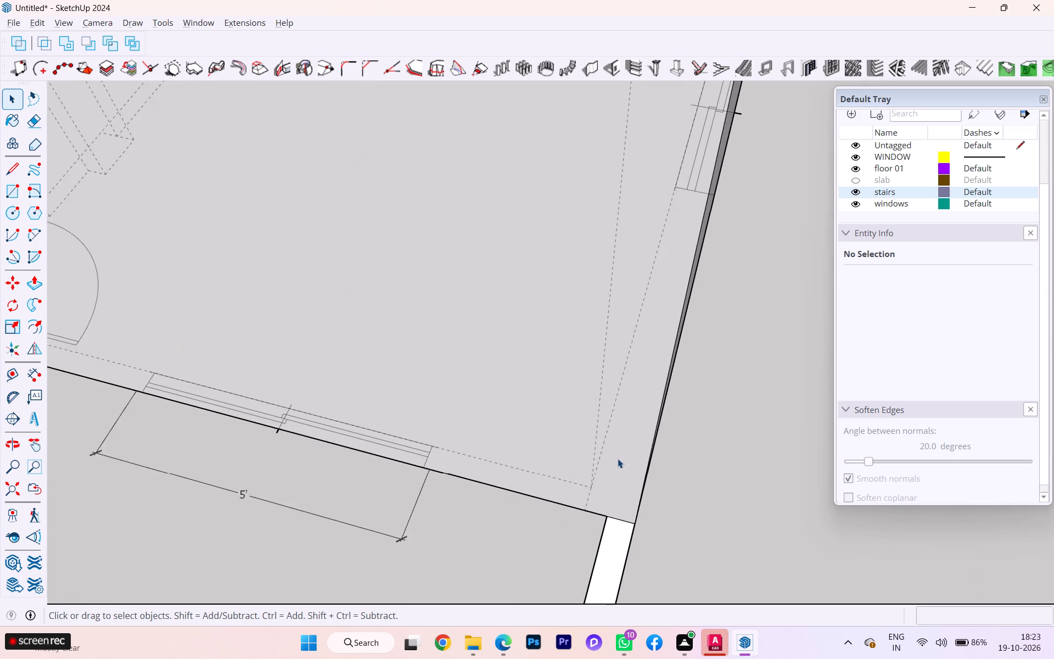
scroll(576, 458, "down", 1)
middle_click_drag(576, 458, 537, 388)
scroll(484, 399, "down", 3)
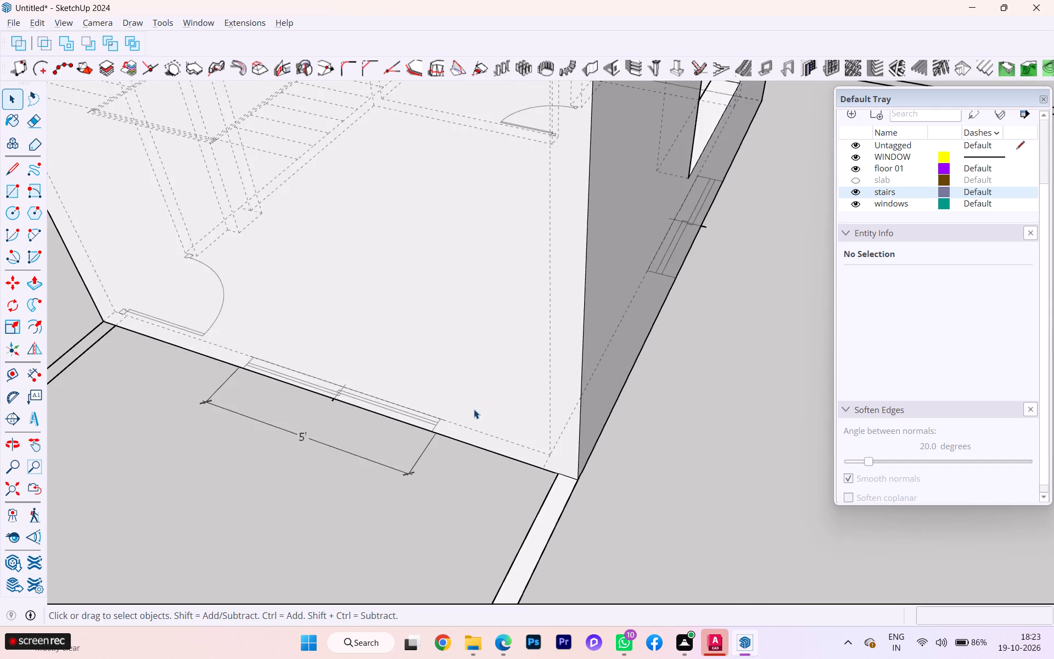
scroll(473, 412, "down", 2)
scroll(473, 412, "up", 1)
scroll(473, 414, "down", 3)
middle_click_drag(457, 426, 554, 430)
scroll(393, 437, "up", 2)
scroll(386, 439, "down", 1)
scroll(386, 439, "up", 2)
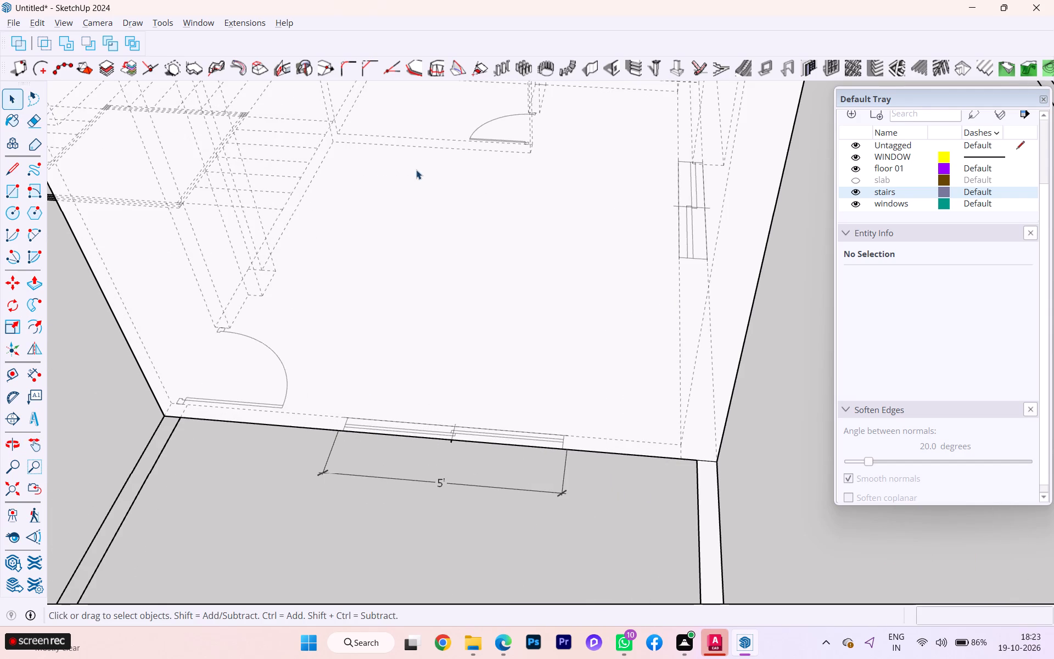
scroll(556, 499, "up", 6)
scroll(556, 499, "down", 1)
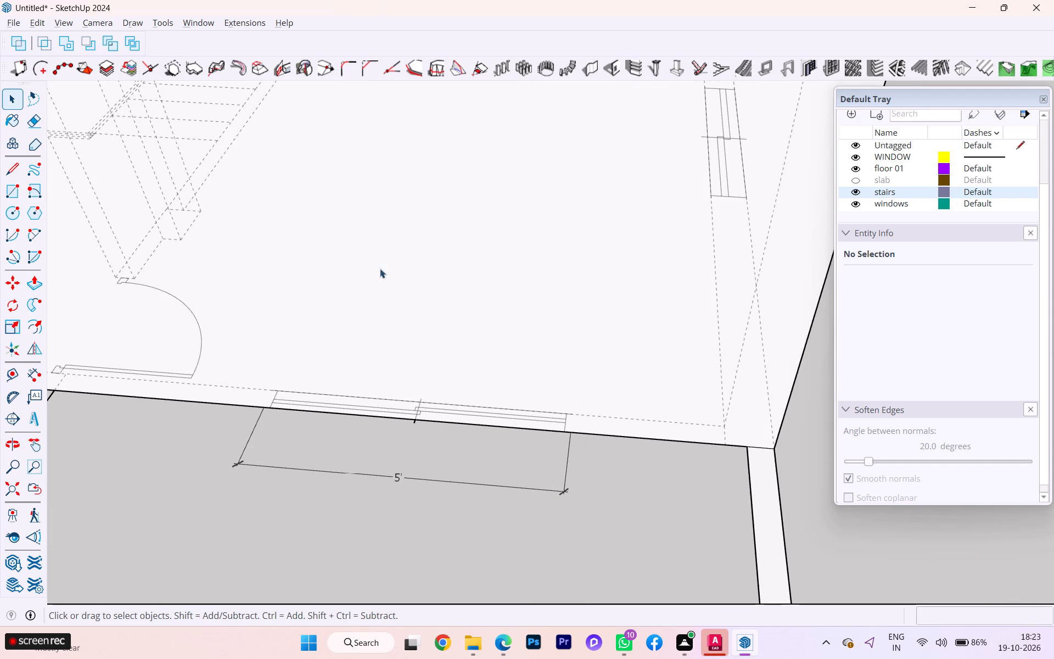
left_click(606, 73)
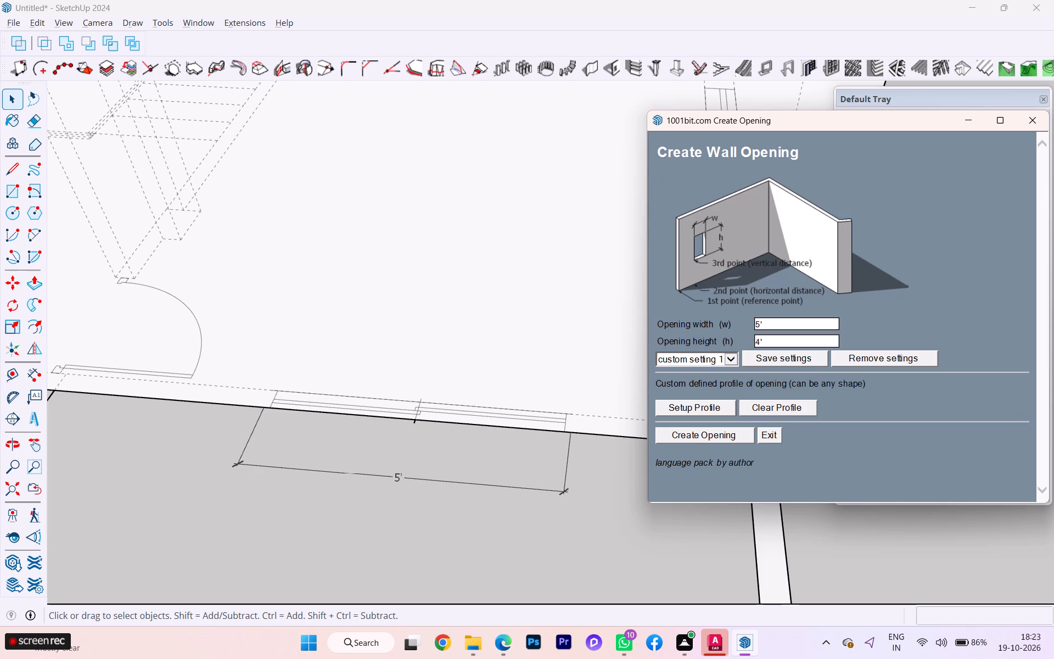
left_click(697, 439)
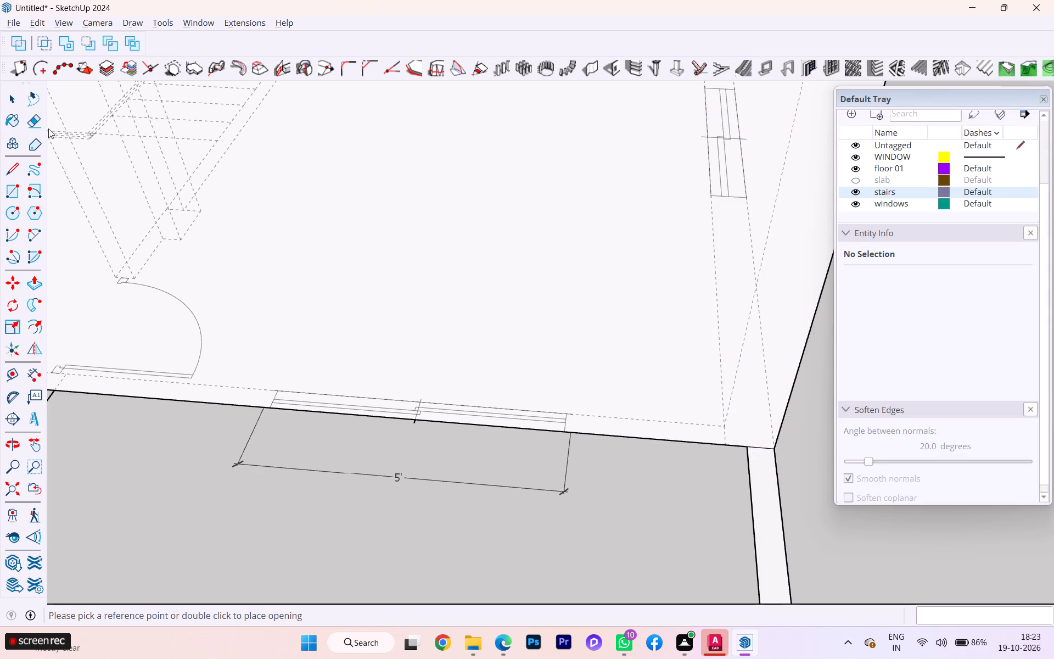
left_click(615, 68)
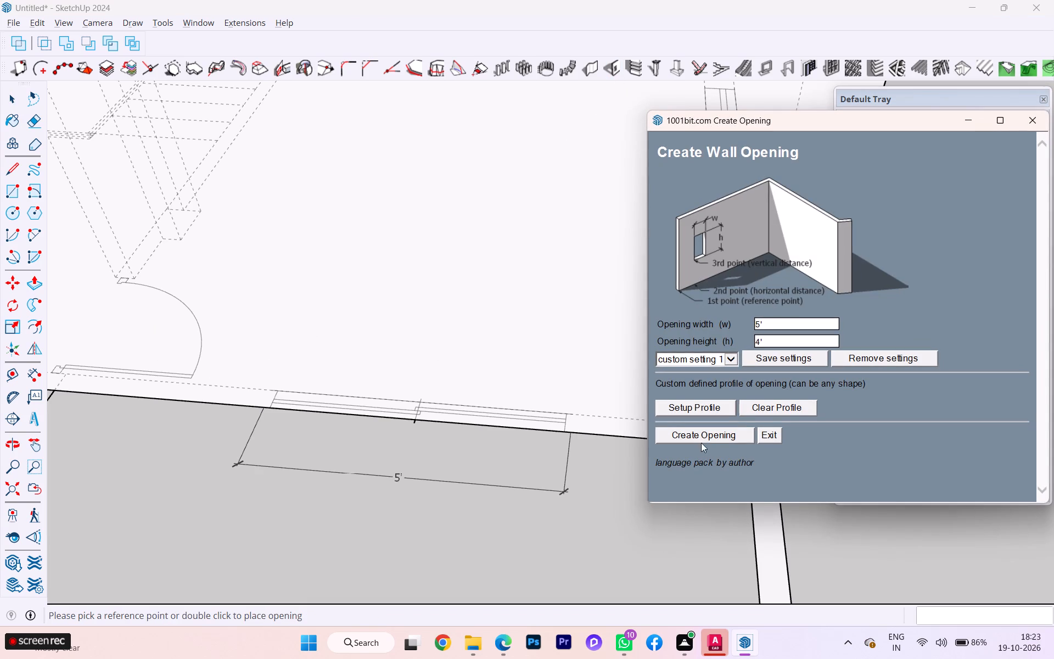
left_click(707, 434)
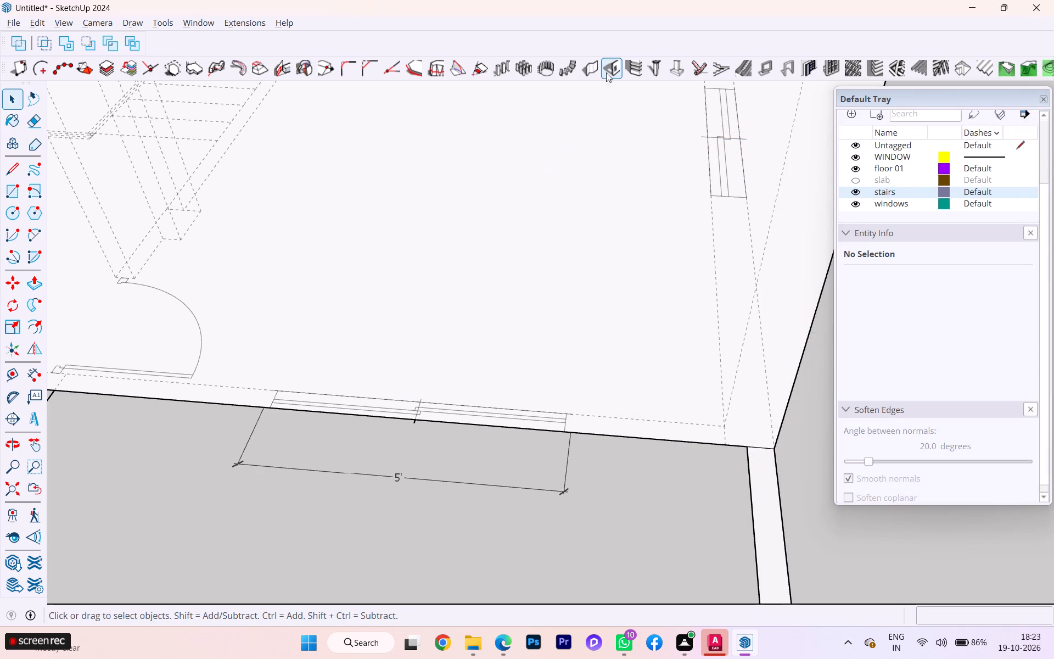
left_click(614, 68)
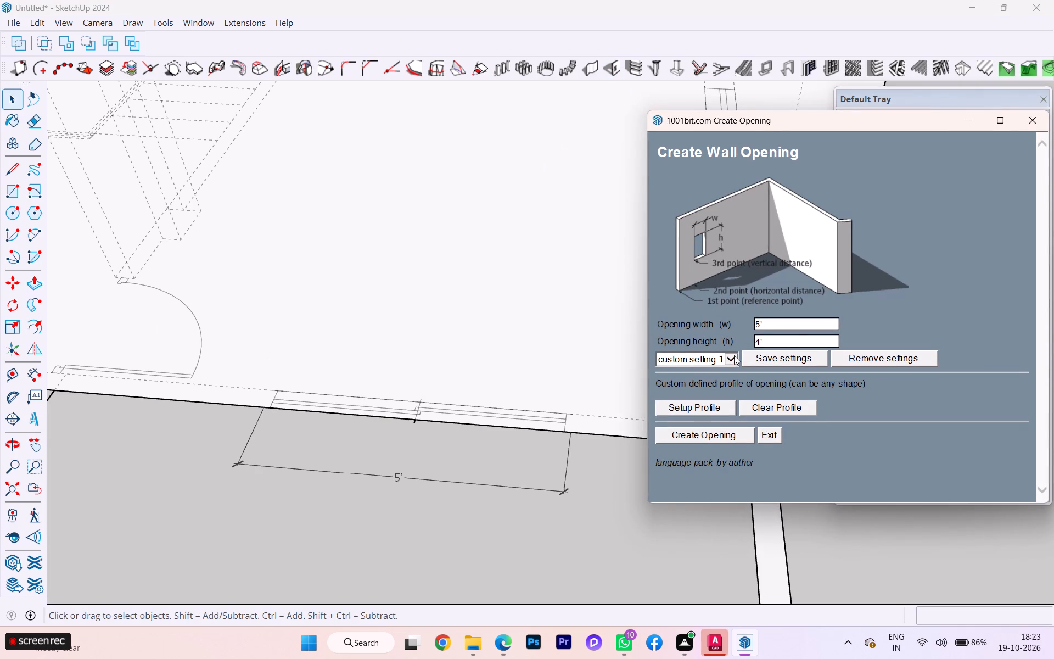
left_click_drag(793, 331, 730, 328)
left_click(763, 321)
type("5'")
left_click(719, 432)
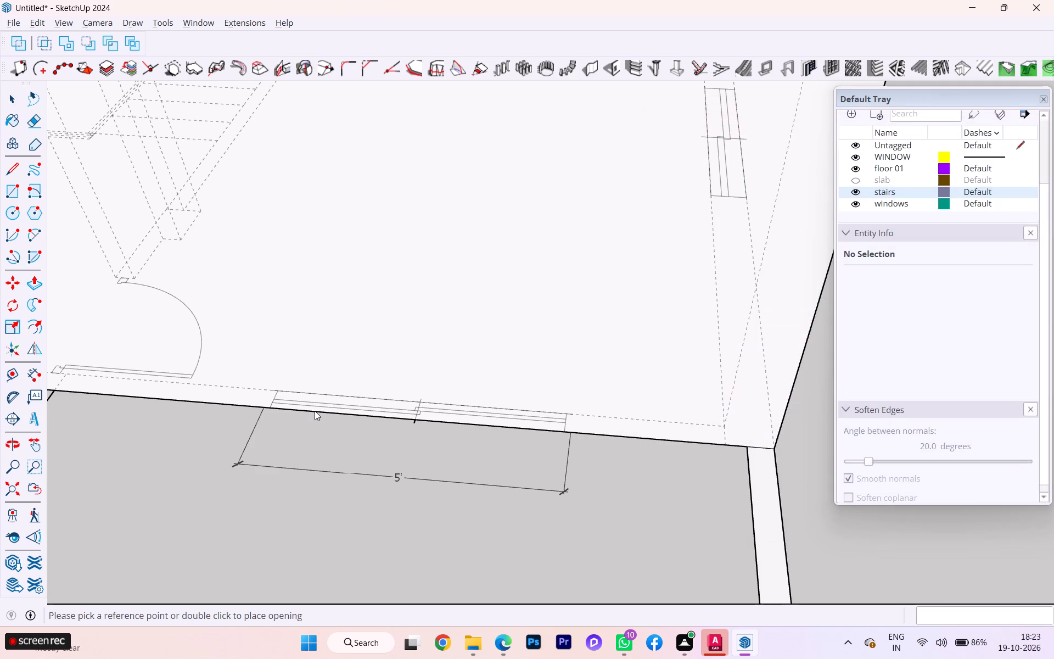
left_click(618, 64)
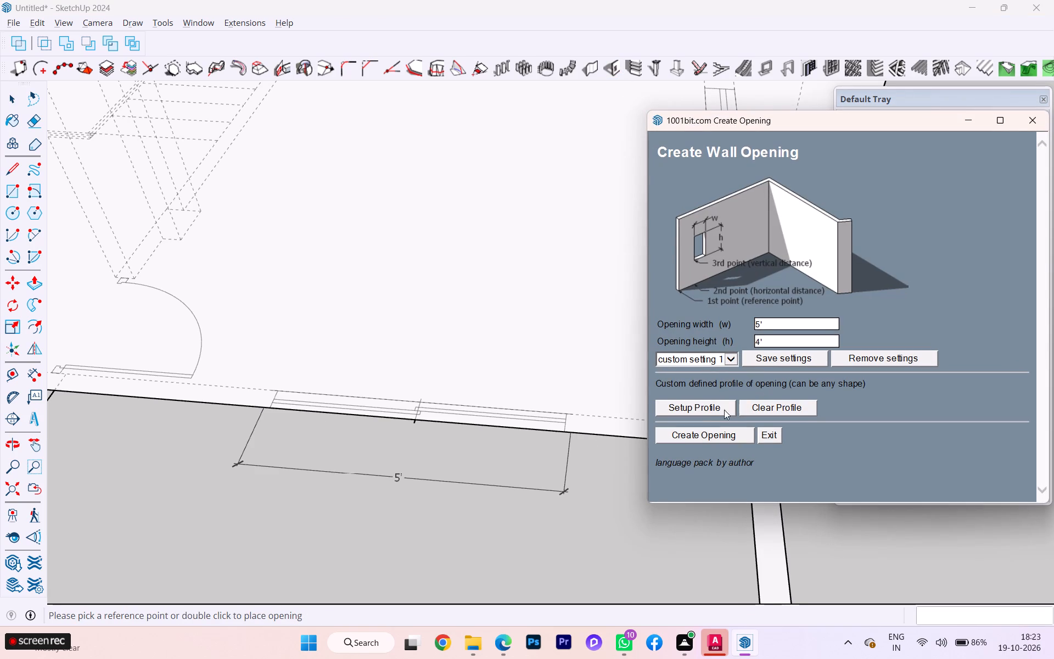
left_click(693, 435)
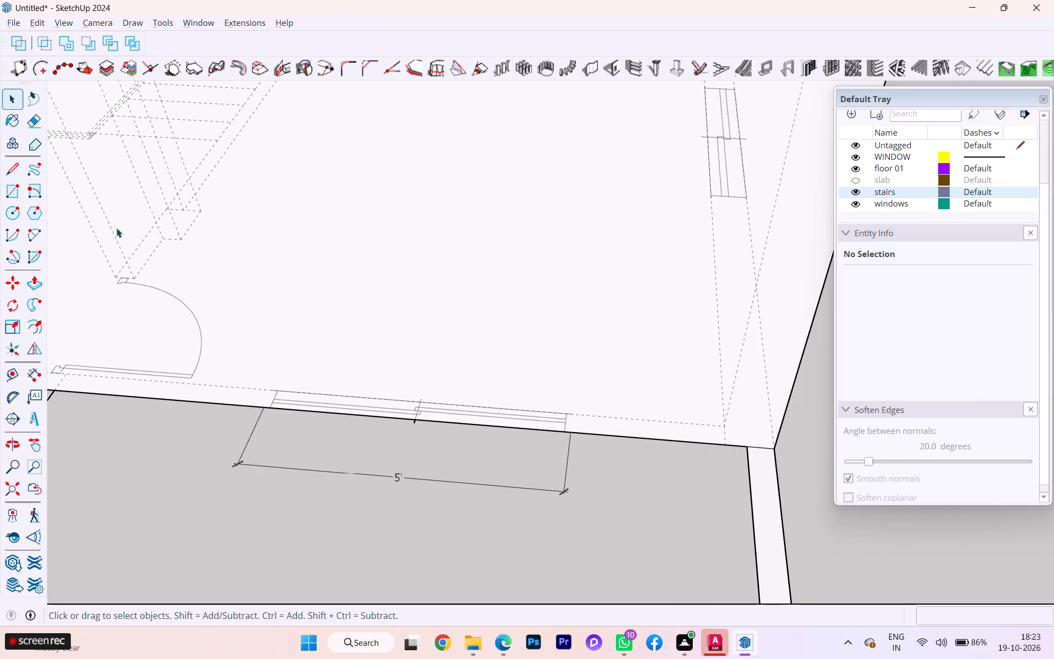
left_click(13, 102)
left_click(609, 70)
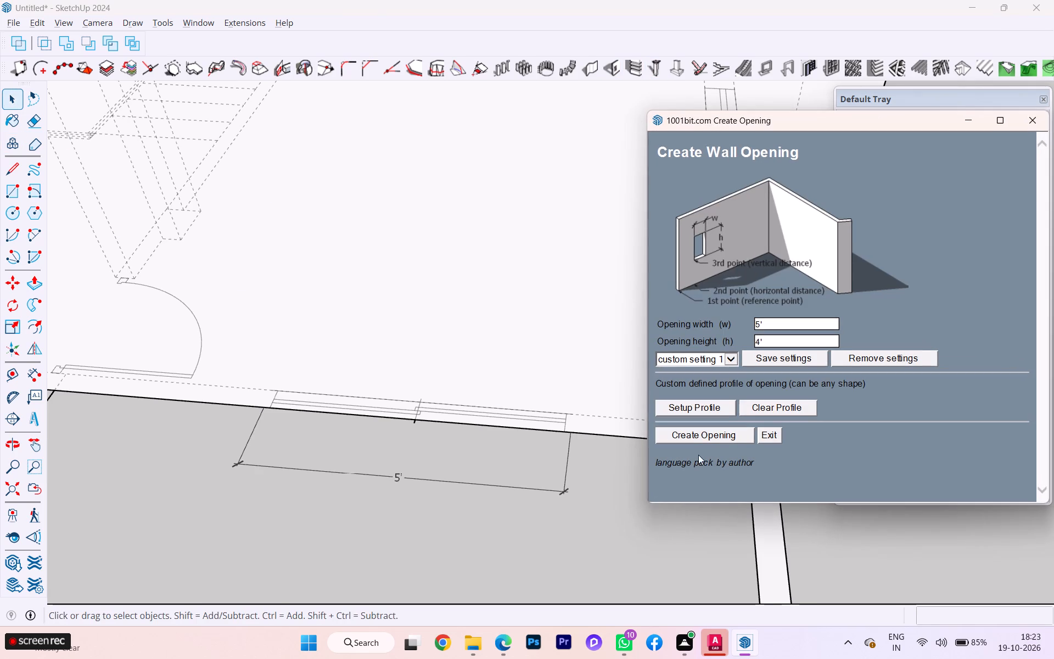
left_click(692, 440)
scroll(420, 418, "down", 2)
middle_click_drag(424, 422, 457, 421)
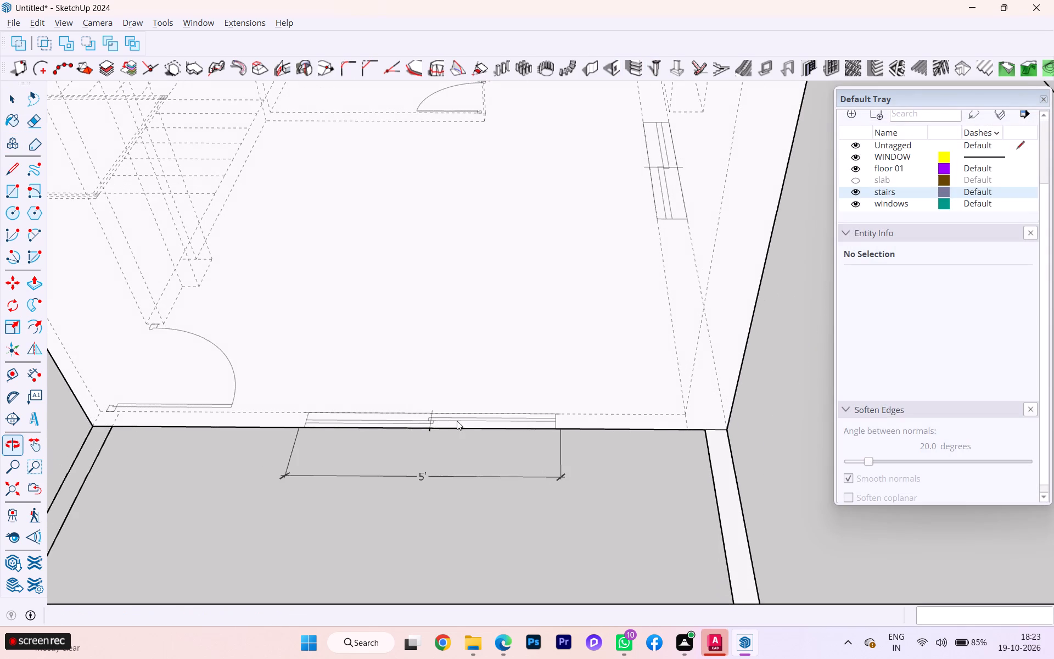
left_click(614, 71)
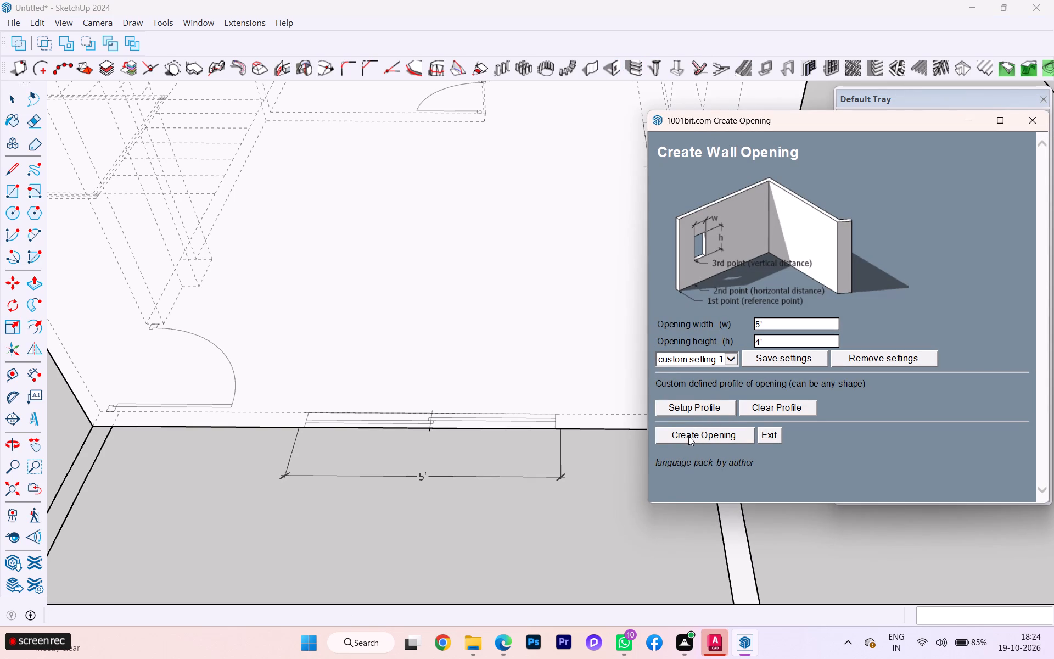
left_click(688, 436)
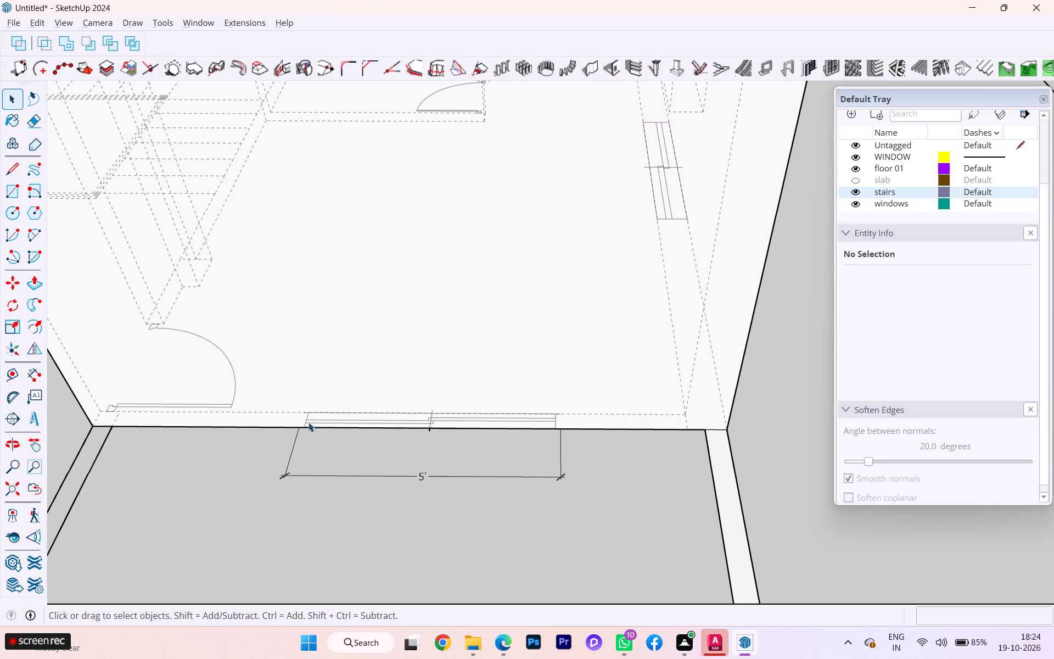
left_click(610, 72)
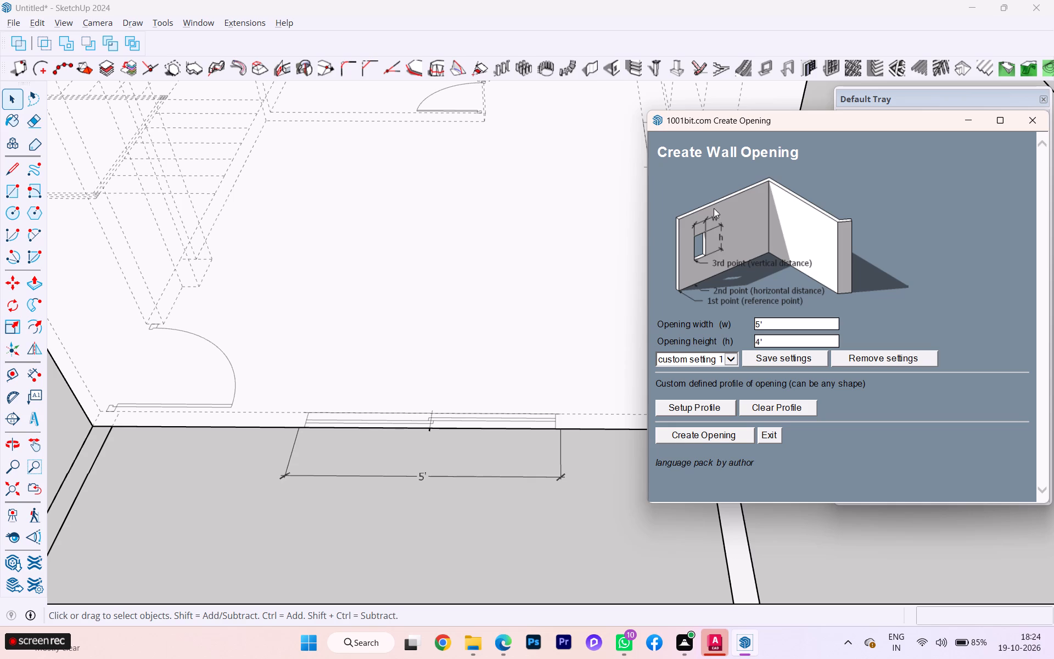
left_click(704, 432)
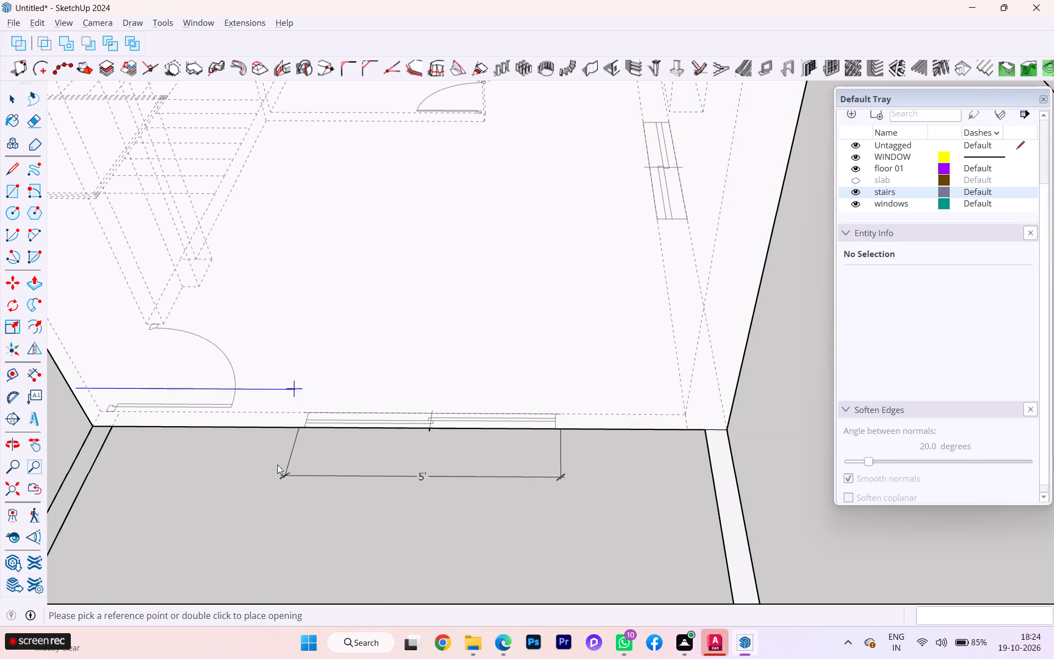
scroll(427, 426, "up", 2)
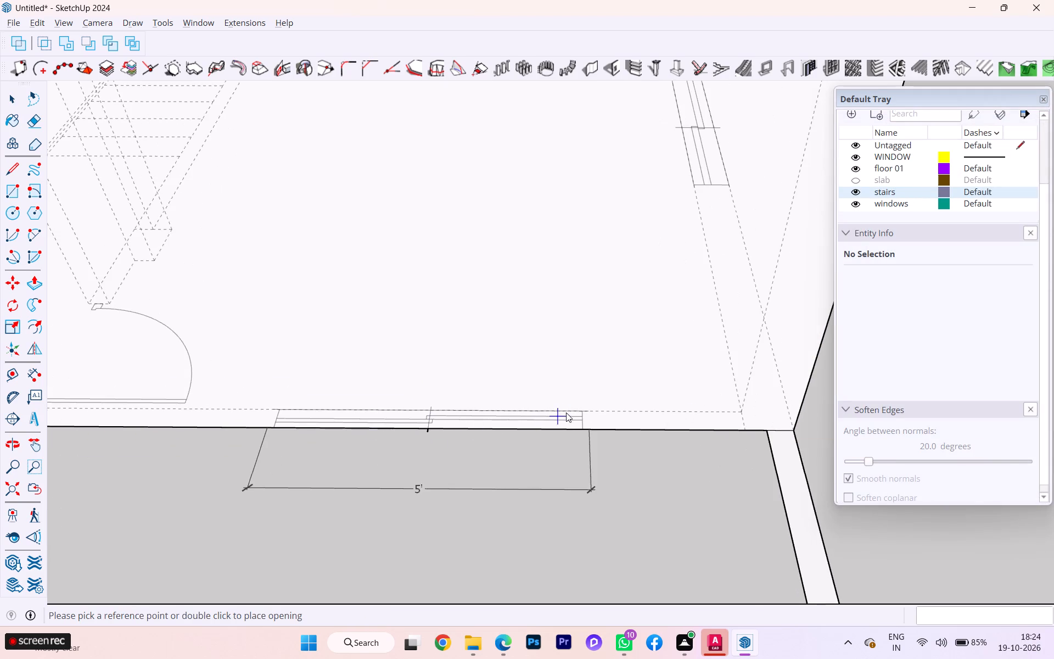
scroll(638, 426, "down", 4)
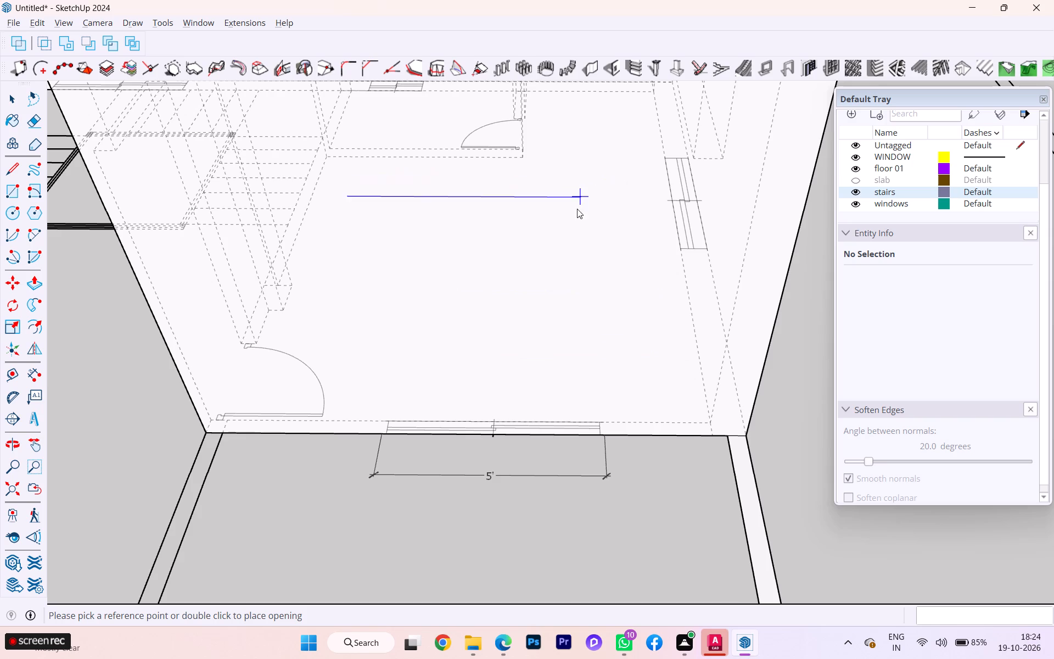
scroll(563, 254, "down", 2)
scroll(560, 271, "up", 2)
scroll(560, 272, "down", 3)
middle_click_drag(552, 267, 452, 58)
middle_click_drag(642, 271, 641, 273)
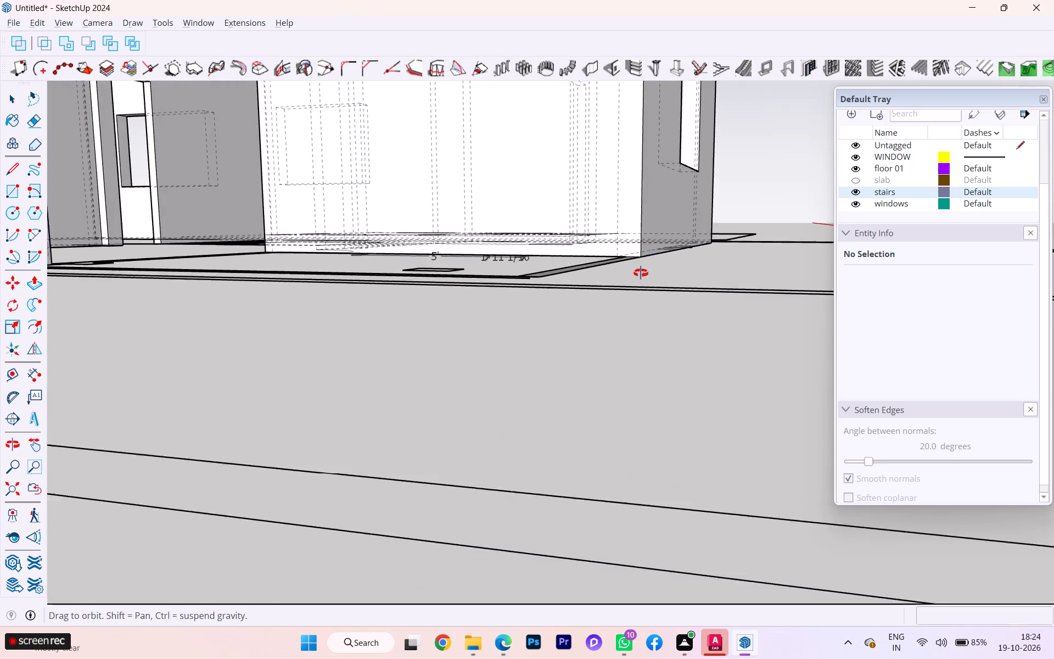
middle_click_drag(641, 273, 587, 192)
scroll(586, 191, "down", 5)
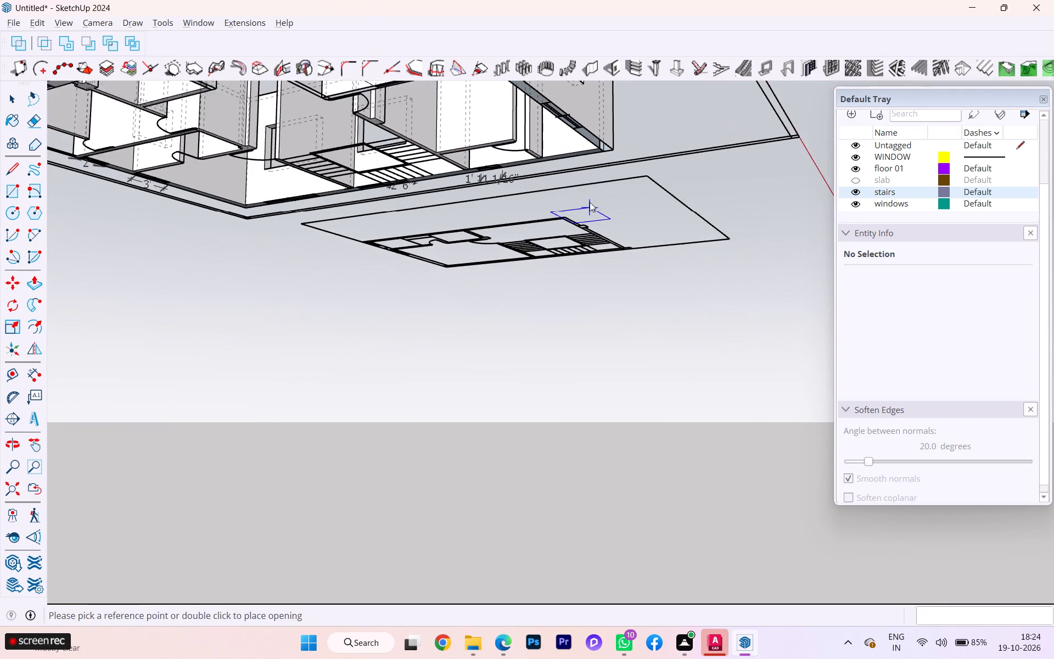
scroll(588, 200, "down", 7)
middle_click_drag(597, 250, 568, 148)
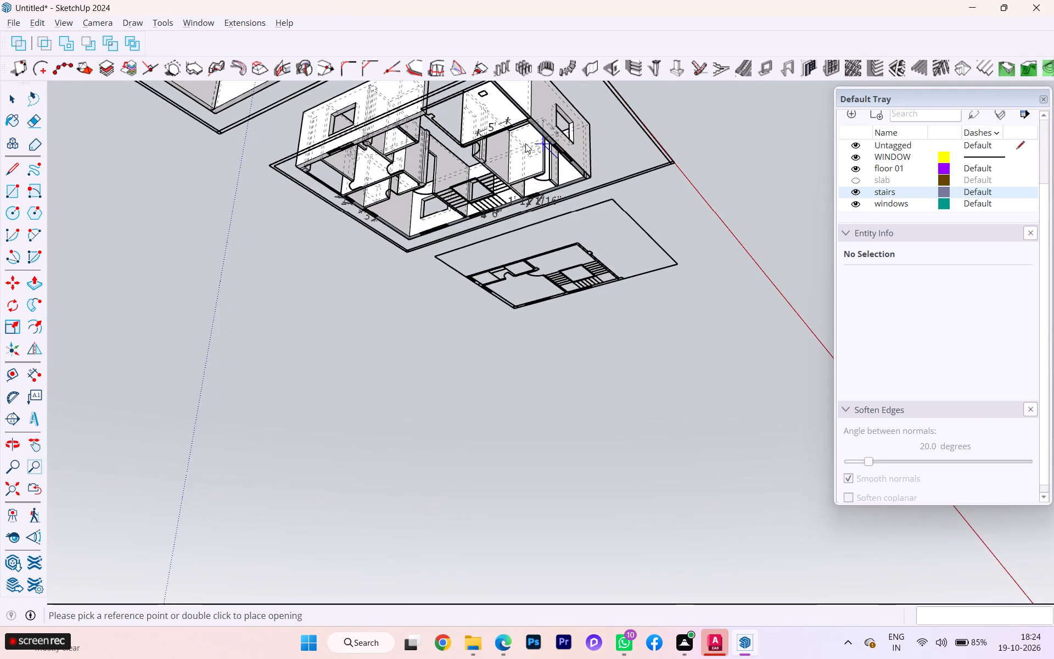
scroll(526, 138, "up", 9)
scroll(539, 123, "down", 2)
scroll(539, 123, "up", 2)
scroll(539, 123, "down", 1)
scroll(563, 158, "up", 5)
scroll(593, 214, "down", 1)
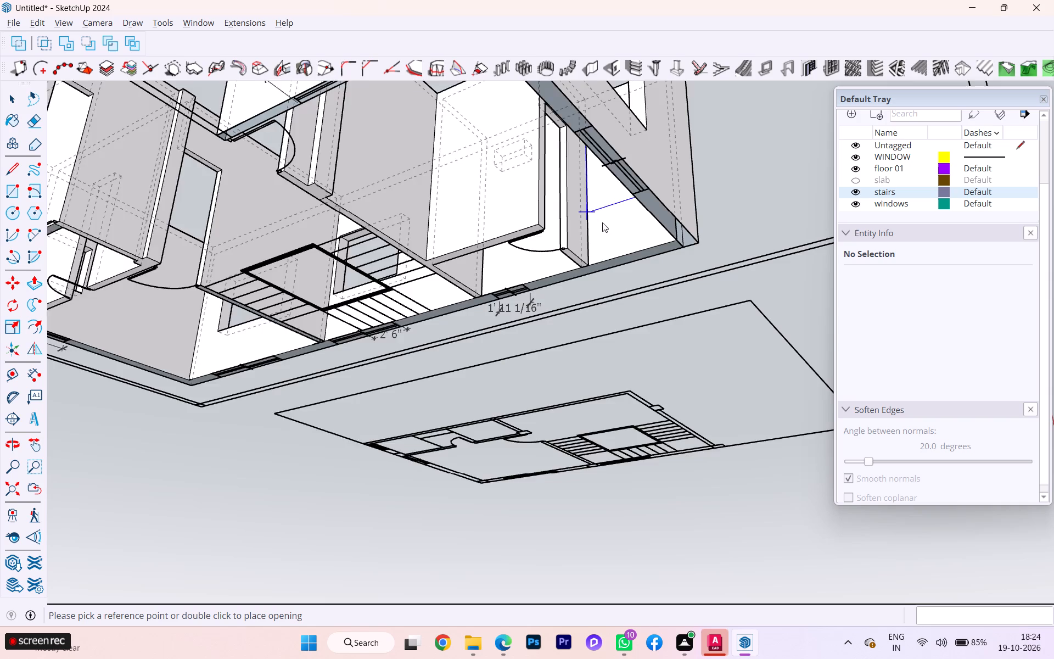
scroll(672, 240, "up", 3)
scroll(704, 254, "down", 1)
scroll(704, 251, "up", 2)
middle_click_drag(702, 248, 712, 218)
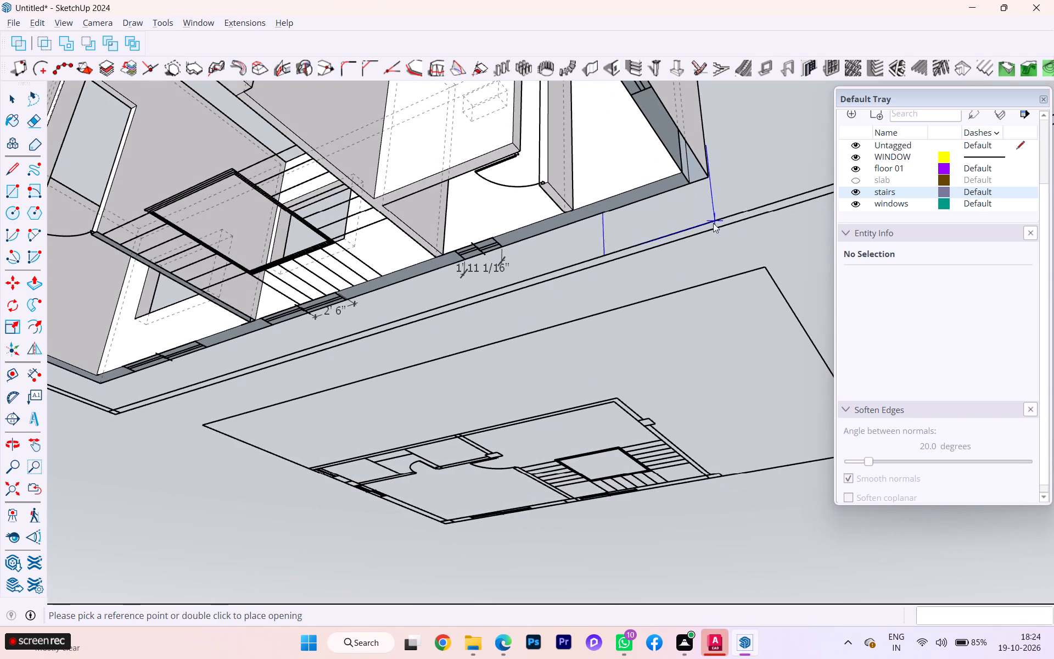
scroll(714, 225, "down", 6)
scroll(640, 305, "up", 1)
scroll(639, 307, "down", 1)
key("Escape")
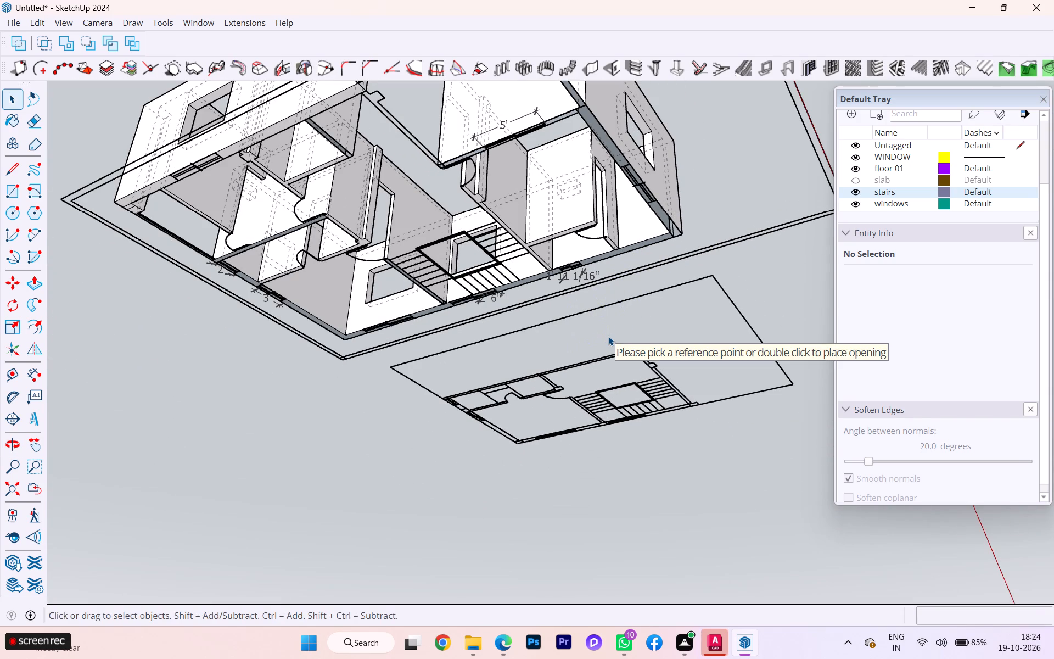
Draw a rectangle about 16' 10 3/8" by 8 3/16" on the window wall's underside, from its outer end corner to the recessed wall's junction.
key("r")
key("Return")
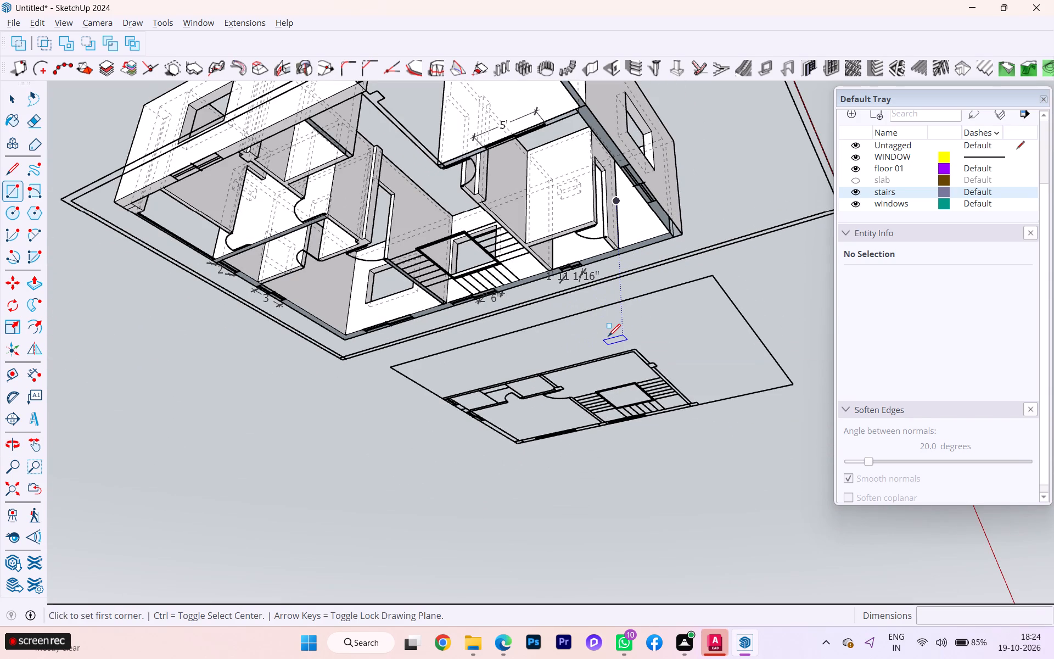
scroll(608, 336, "up", 2)
scroll(608, 336, "down", 1)
scroll(608, 336, "up", 1)
scroll(608, 336, "down", 9)
scroll(637, 398, "up", 1)
middle_click_drag(611, 185, 612, 122)
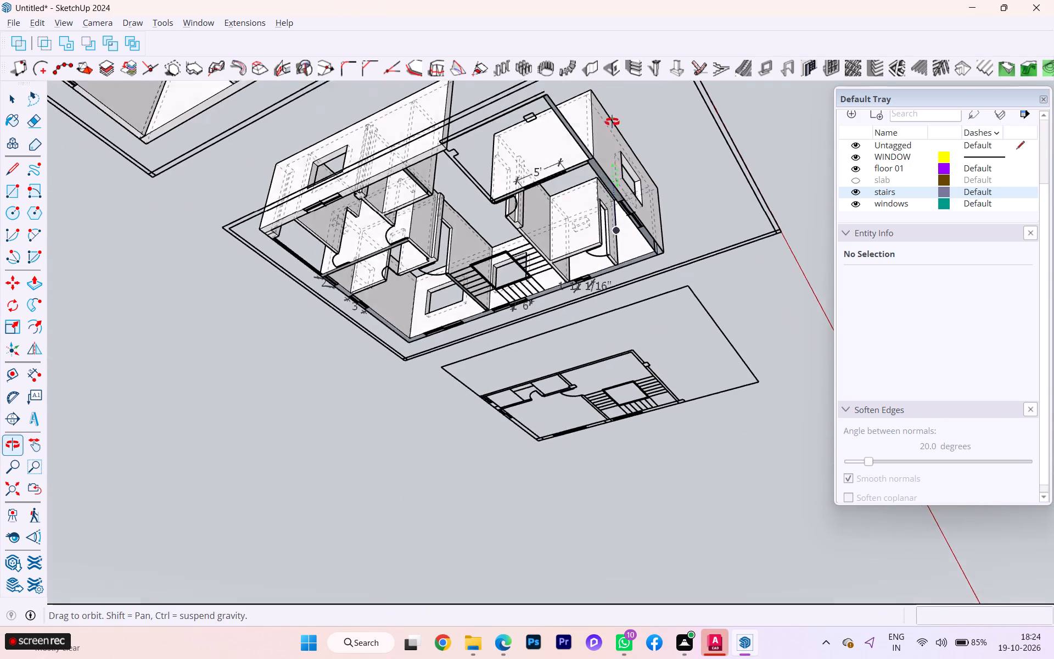
middle_click_drag(612, 122, 613, 113)
scroll(638, 203, "up", 1)
scroll(642, 219, "down", 1)
scroll(643, 220, "up", 13)
scroll(646, 199, "down", 1)
scroll(646, 199, "up", 5)
scroll(678, 256, "down", 2)
scroll(678, 256, "up", 7)
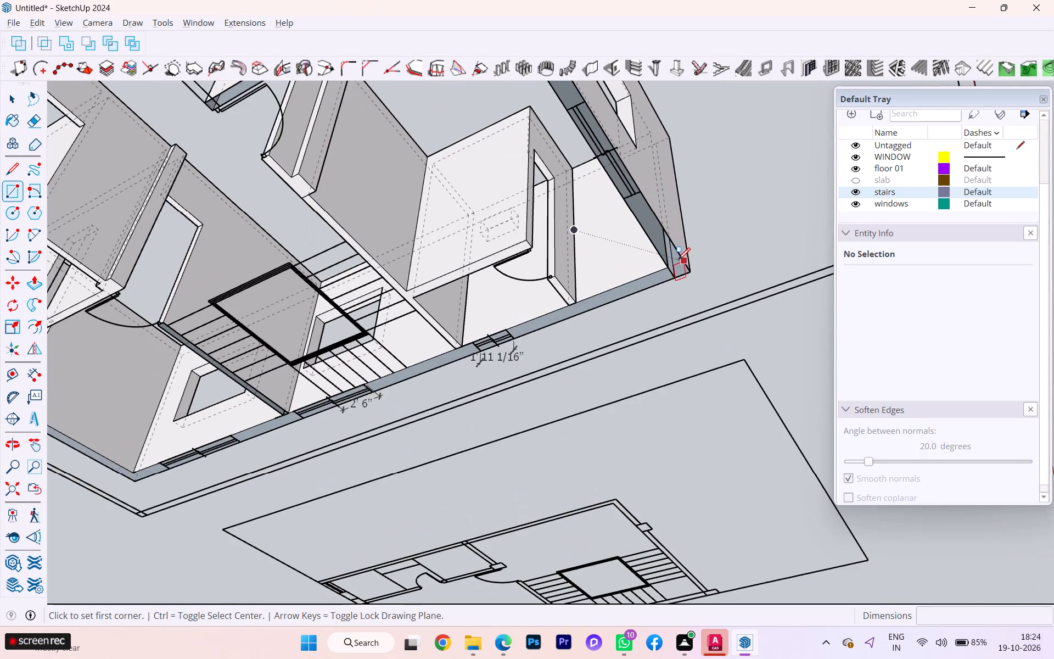
scroll(678, 264, "down", 1)
scroll(678, 264, "up", 4)
middle_click_drag(691, 278, 750, 271)
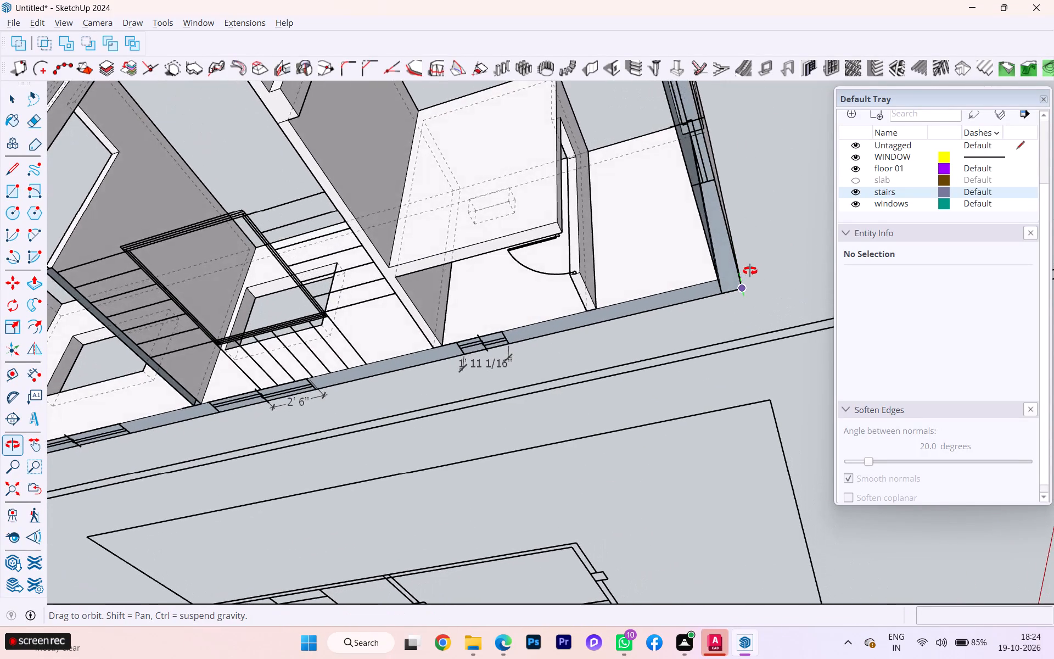
middle_click_drag(750, 271, 729, 320)
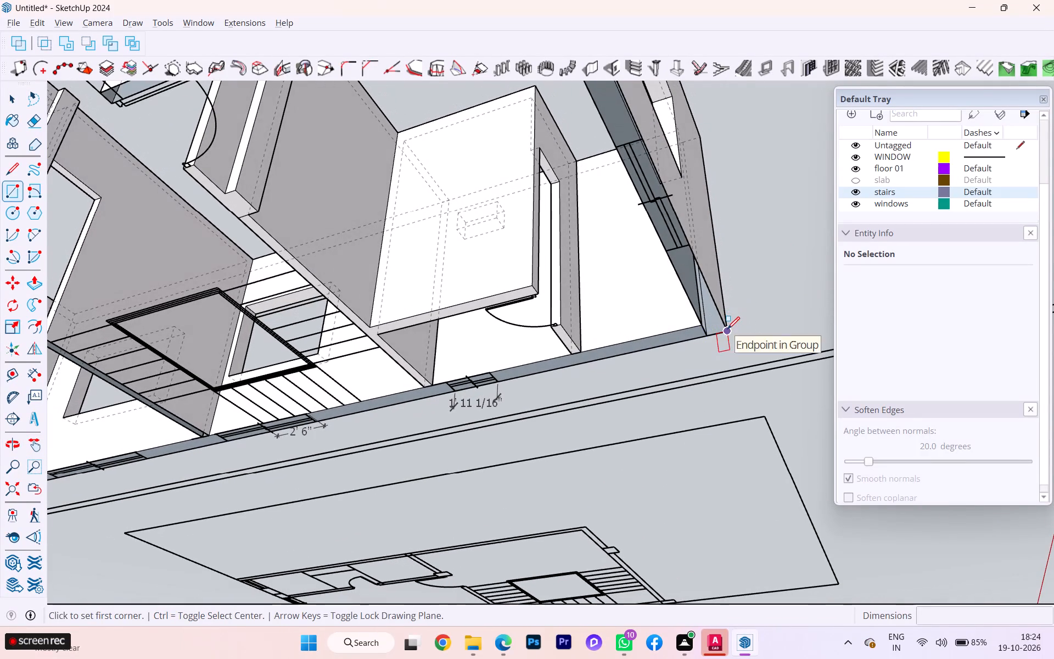
left_click(727, 329)
scroll(653, 244, "down", 2)
scroll(609, 237, "down", 1)
scroll(609, 237, "up", 2)
scroll(592, 202, "down", 1)
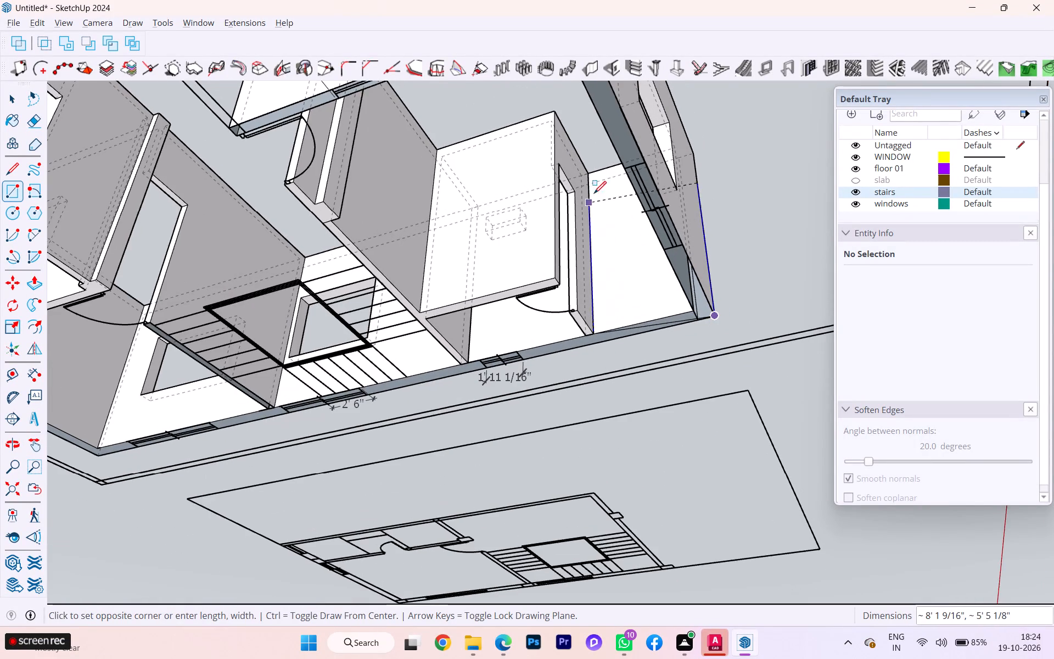
scroll(579, 179, "down", 1)
middle_click_drag(593, 208, 632, 269)
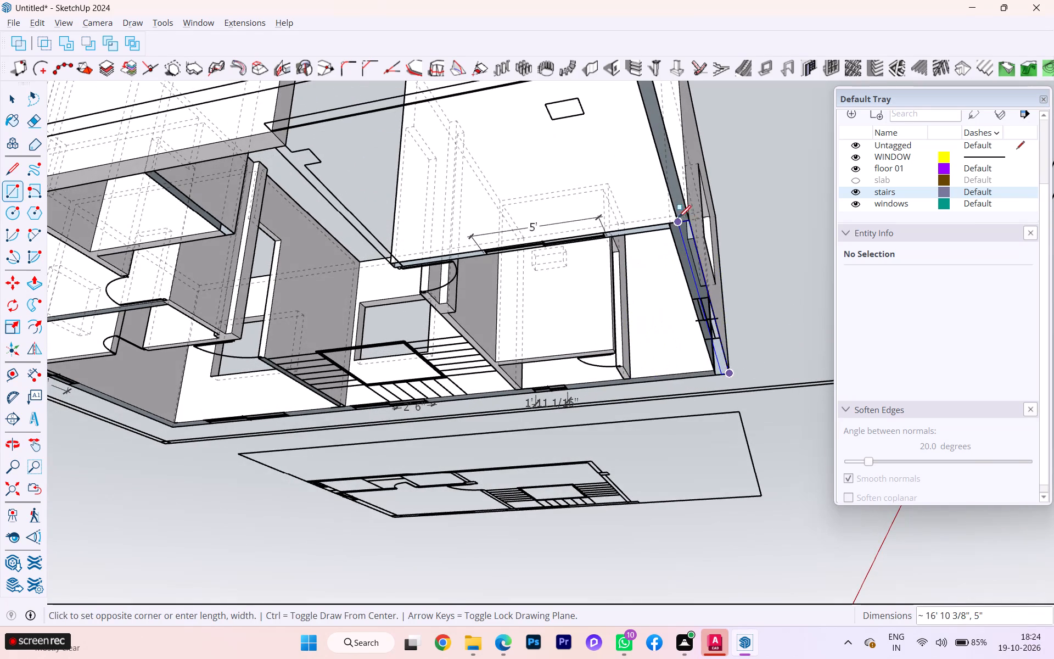
scroll(676, 220, "up", 14)
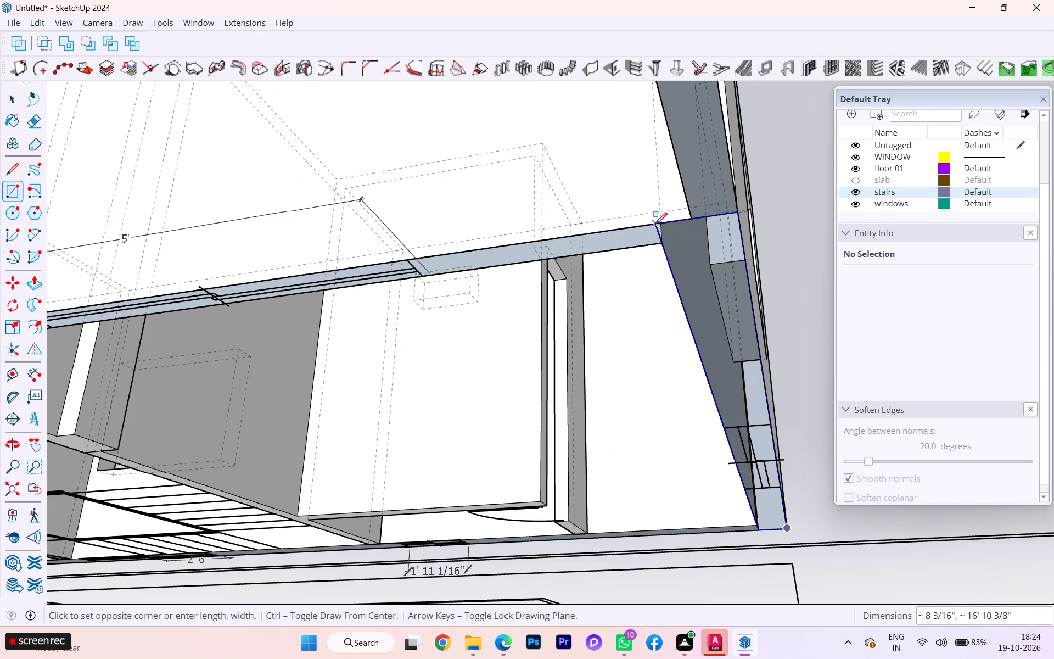
left_click(654, 225)
Draw an 11' 4 1/2" by 4 1/2" rectangle over the recessed wall's underside, from the window-wall junction to the door-side end.
scroll(615, 231, "down", 2)
middle_click_drag(609, 238, 600, 137)
scroll(575, 125, "down", 3)
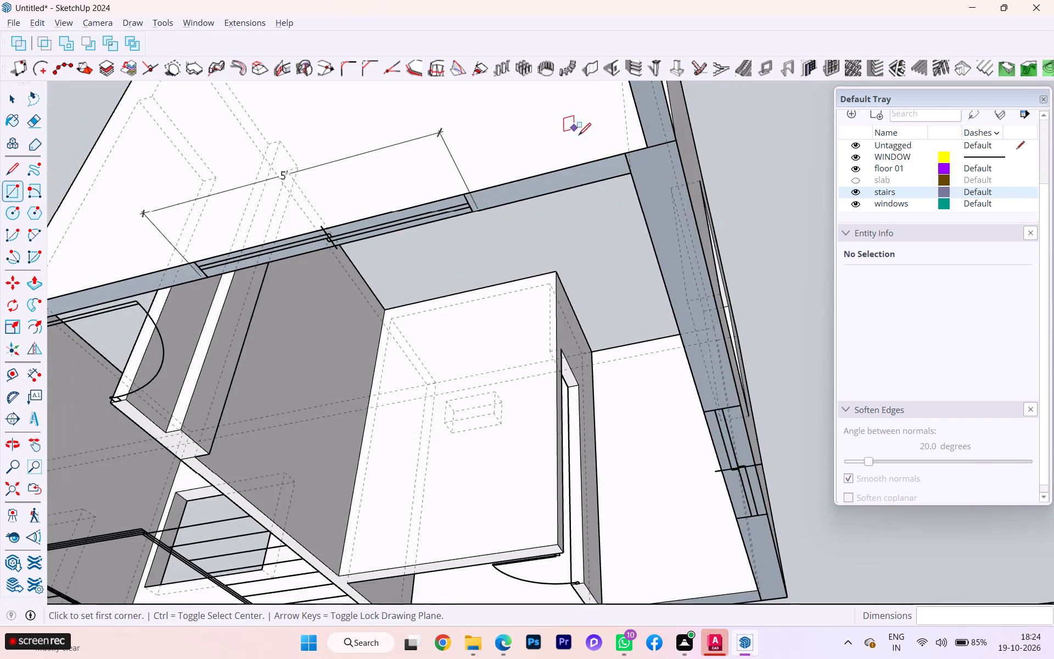
middle_click_drag(585, 151, 300, 105)
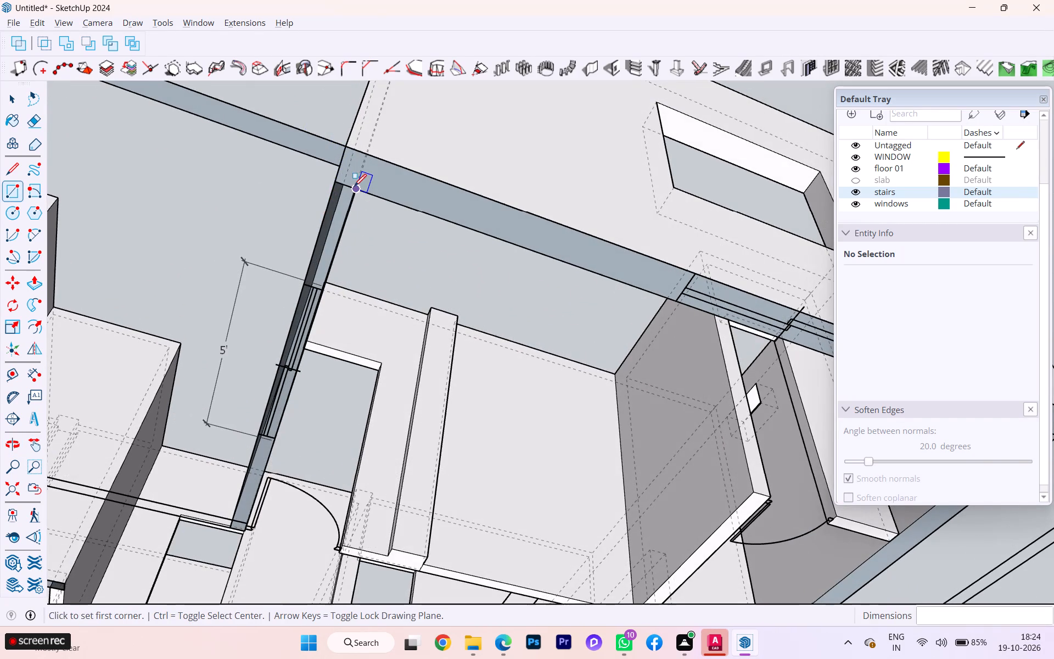
middle_click_drag(354, 186, 350, 127)
scroll(337, 144, "up", 4)
left_click(344, 149)
scroll(351, 188, "down", 2)
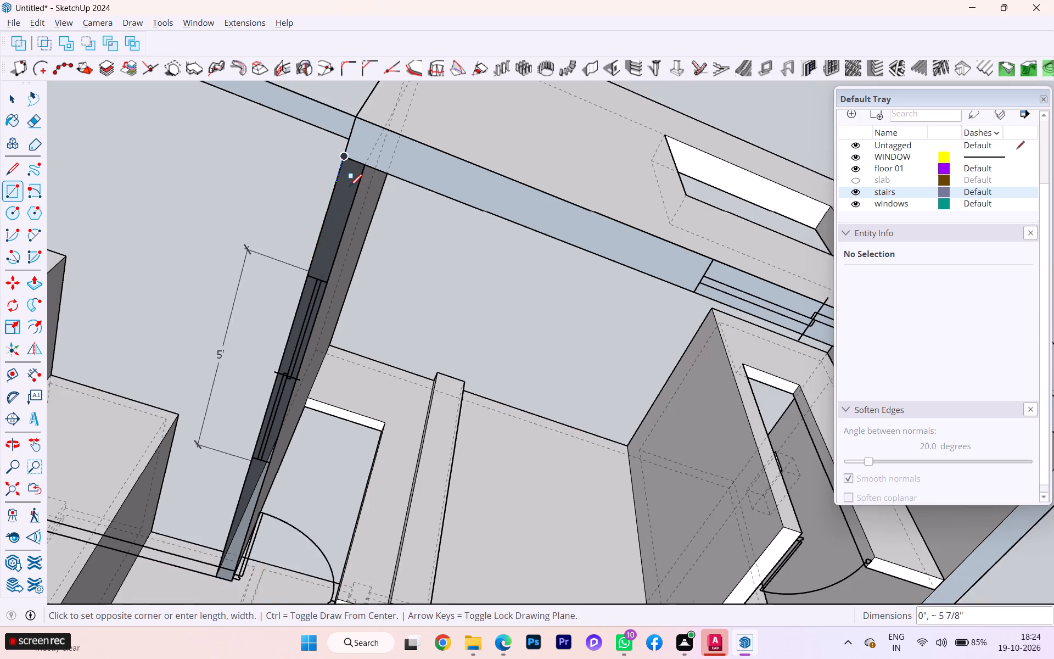
middle_click_drag(349, 187, 357, 138)
scroll(358, 152, "down", 3)
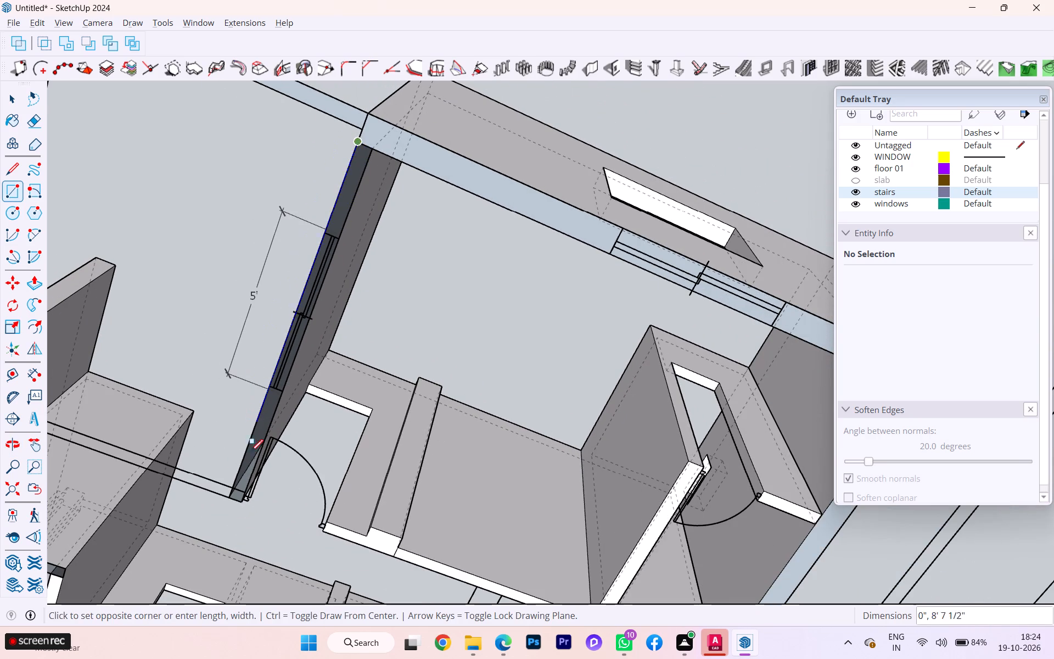
scroll(253, 494, "up", 3)
left_click(232, 507)
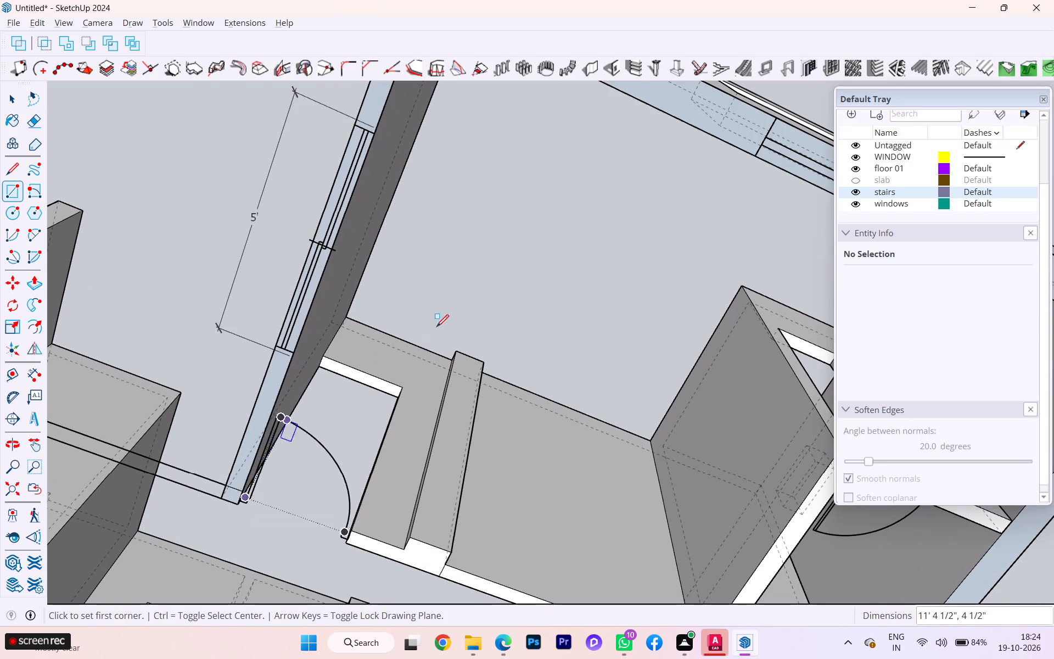
Examine the recessed wall's base, its 5' window symbol and its junction with the window wall from below and outside.
scroll(449, 321, "down", 1)
middle_click_drag(389, 343, 288, 399)
scroll(288, 399, "down", 1)
scroll(284, 295, "down", 4)
scroll(341, 194, "down", 2)
scroll(341, 194, "up", 1)
middle_click_drag(343, 217, 330, 344)
scroll(323, 292, "down", 1)
middle_click_drag(351, 325, 574, 294)
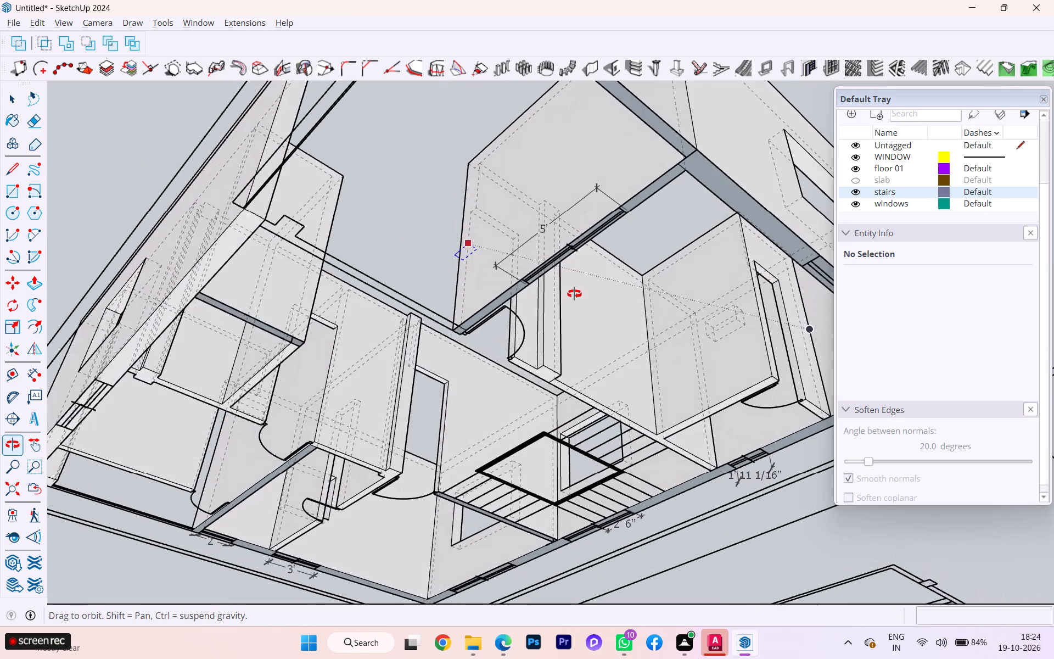
middle_click_drag(574, 294, 246, 317)
scroll(620, 267, "down", 1)
middle_click_drag(619, 269, 420, 397)
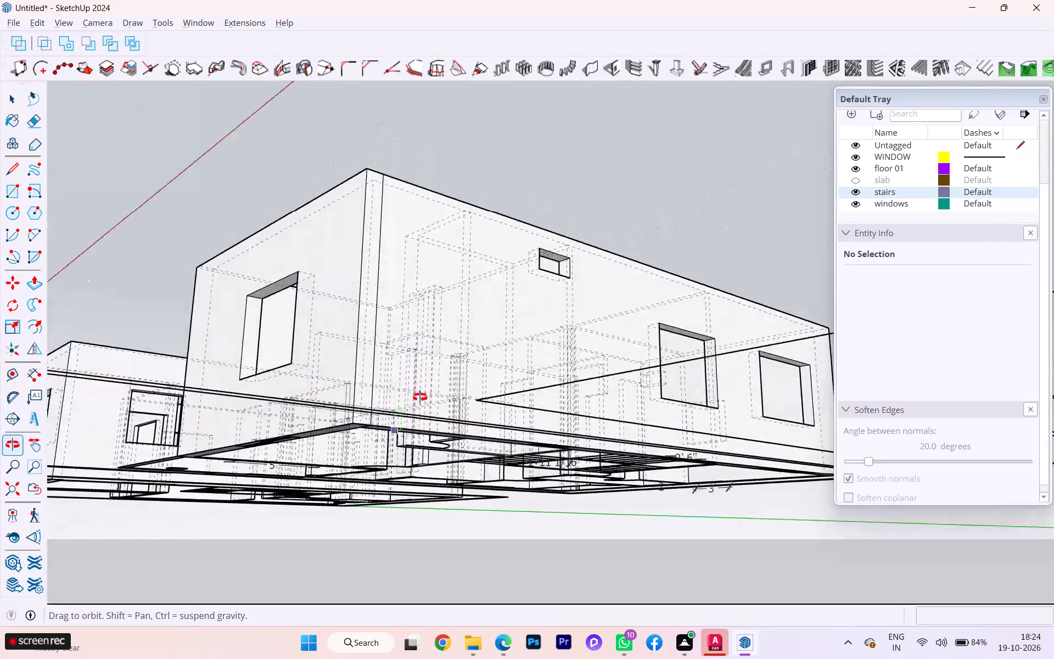
middle_click_drag(420, 397, 753, 439)
scroll(478, 384, "down", 1)
middle_click_drag(478, 387, 664, 490)
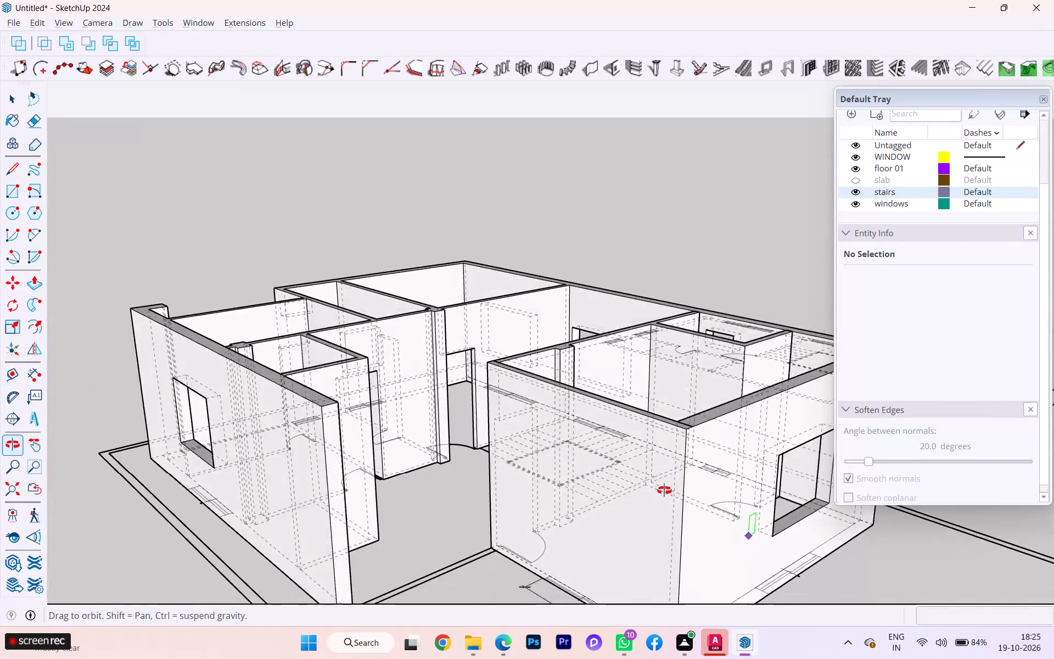
middle_click_drag(664, 490, 610, 65)
middle_click_drag(560, 87, 407, 147)
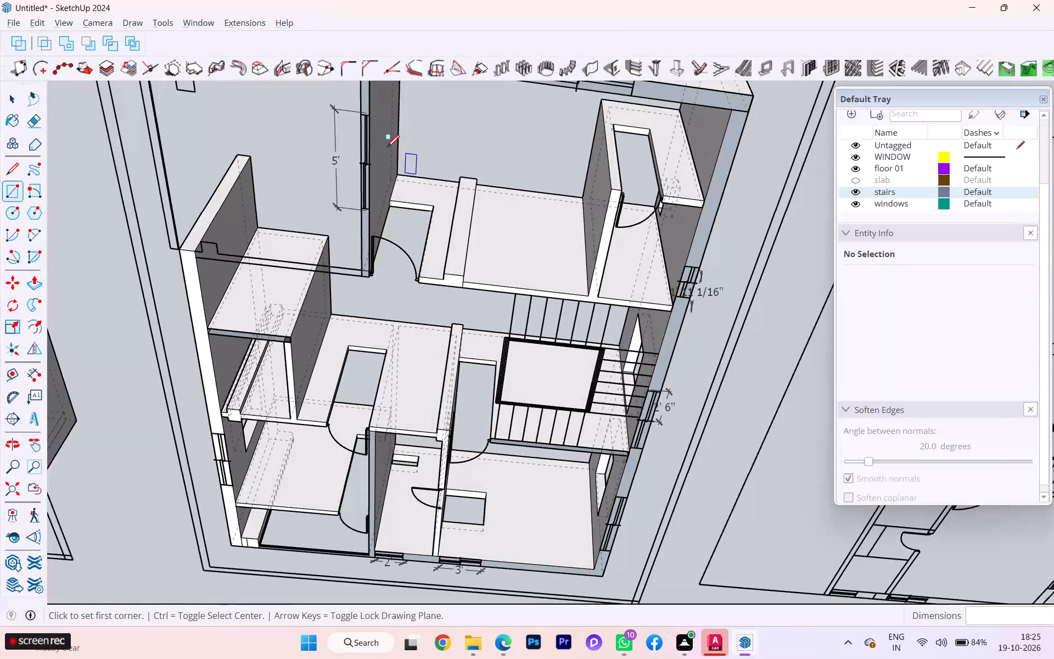
scroll(377, 149, "up", 1)
scroll(376, 150, "down", 1)
scroll(375, 152, "up", 1)
scroll(375, 152, "down", 5)
scroll(375, 152, "up", 3)
scroll(375, 152, "down", 2)
scroll(375, 152, "up", 6)
scroll(374, 153, "down", 2)
scroll(374, 153, "up", 9)
scroll(366, 155, "down", 1)
scroll(366, 155, "up", 6)
scroll(366, 154, "down", 1)
scroll(366, 154, "up", 8)
scroll(366, 153, "down", 1)
scroll(366, 153, "up", 1)
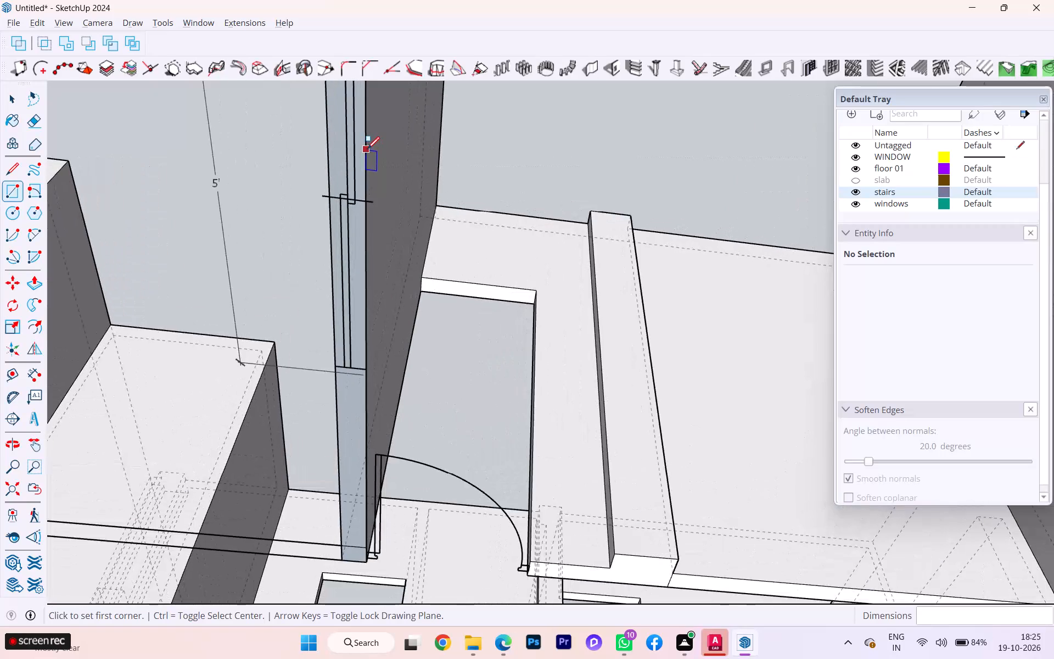
scroll(367, 148, "down", 1)
middle_click_drag(367, 148, 368, 194)
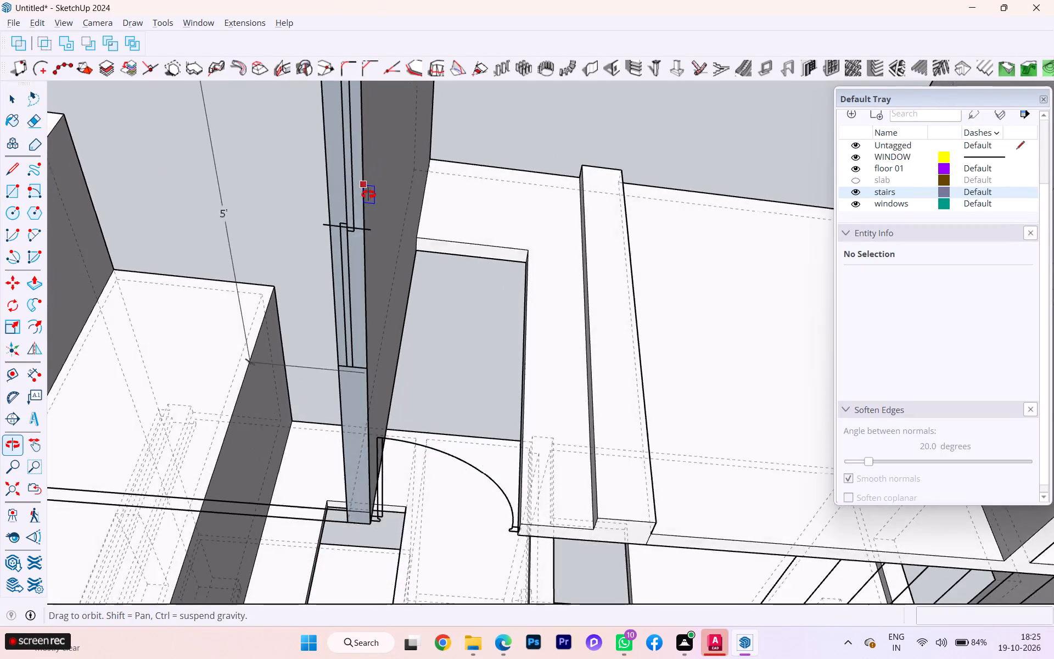
middle_click_drag(368, 194, 356, 248)
scroll(355, 249, "down", 3)
scroll(323, 139, "down", 5)
scroll(323, 139, "up", 1)
scroll(318, 144, "down", 1)
middle_click_drag(318, 150, 341, 243)
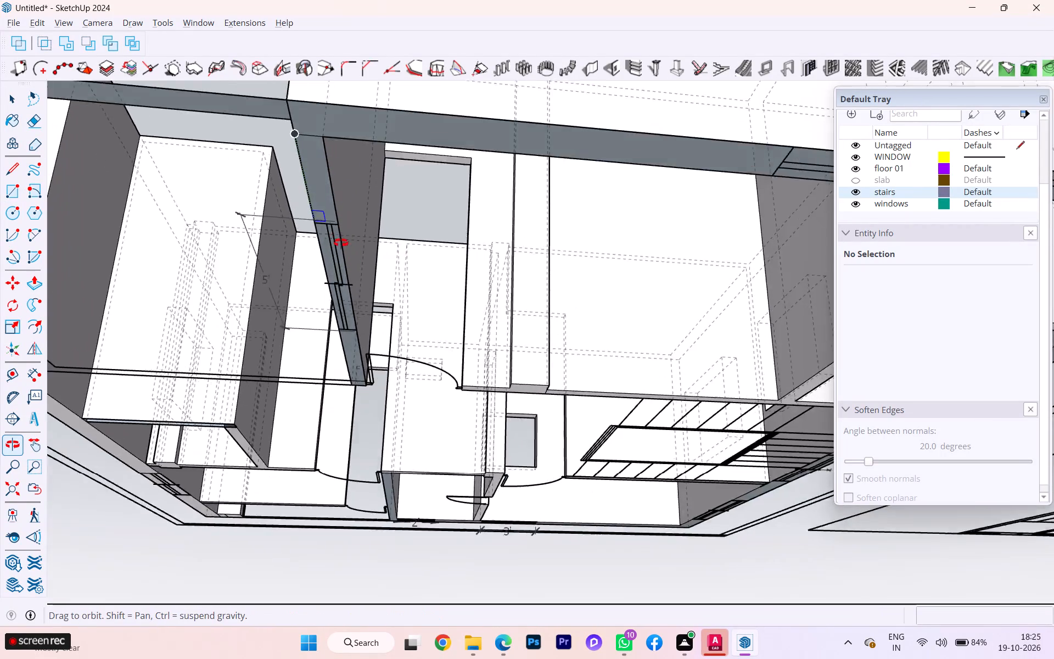
middle_click_drag(341, 243, 379, 254)
scroll(406, 159, "up", 10)
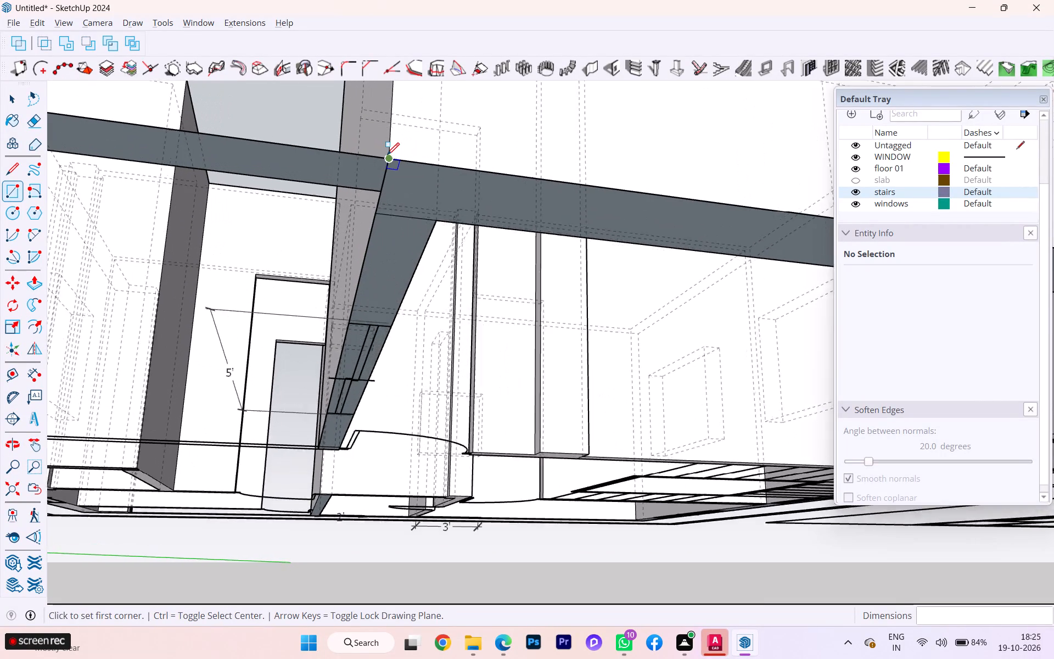
scroll(387, 155, "up", 2)
scroll(385, 150, "down", 1)
scroll(385, 150, "up", 2)
scroll(385, 150, "down", 3)
scroll(386, 147, "up", 5)
scroll(388, 158, "down", 2)
middle_click_drag(388, 160, 588, 435)
scroll(439, 379, "down", 2)
scroll(464, 377, "up", 2)
scroll(789, 400, "down", 6)
scroll(557, 267, "up", 1)
scroll(553, 268, "down", 1)
scroll(535, 322, "down", 1)
scroll(536, 326, "up", 6)
scroll(537, 332, "down", 1)
scroll(539, 350, "up", 1)
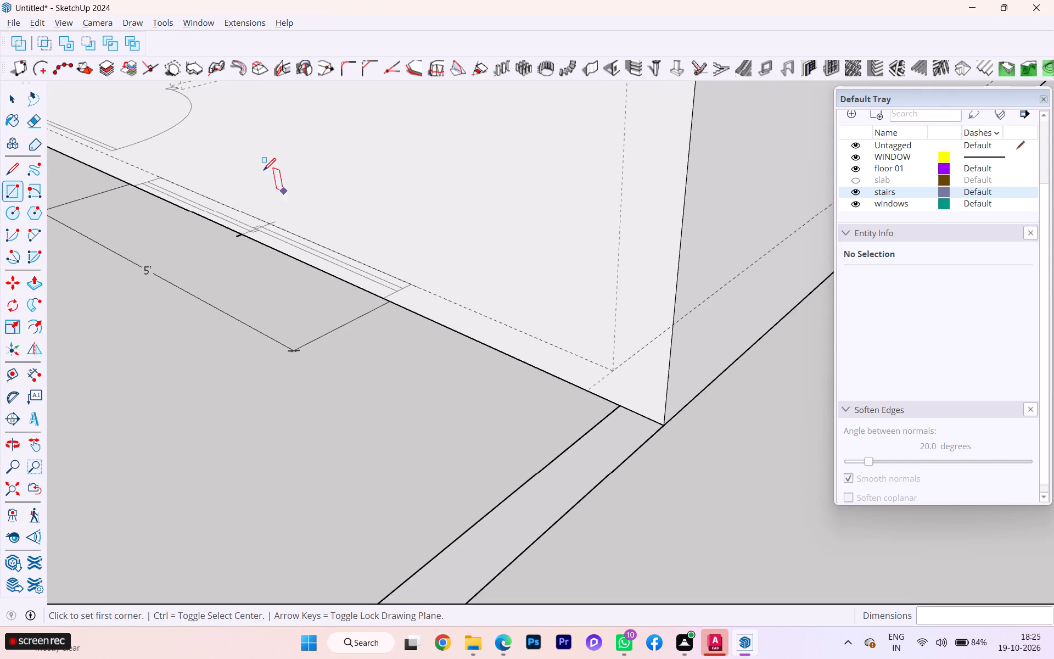
left_click(7, 99)
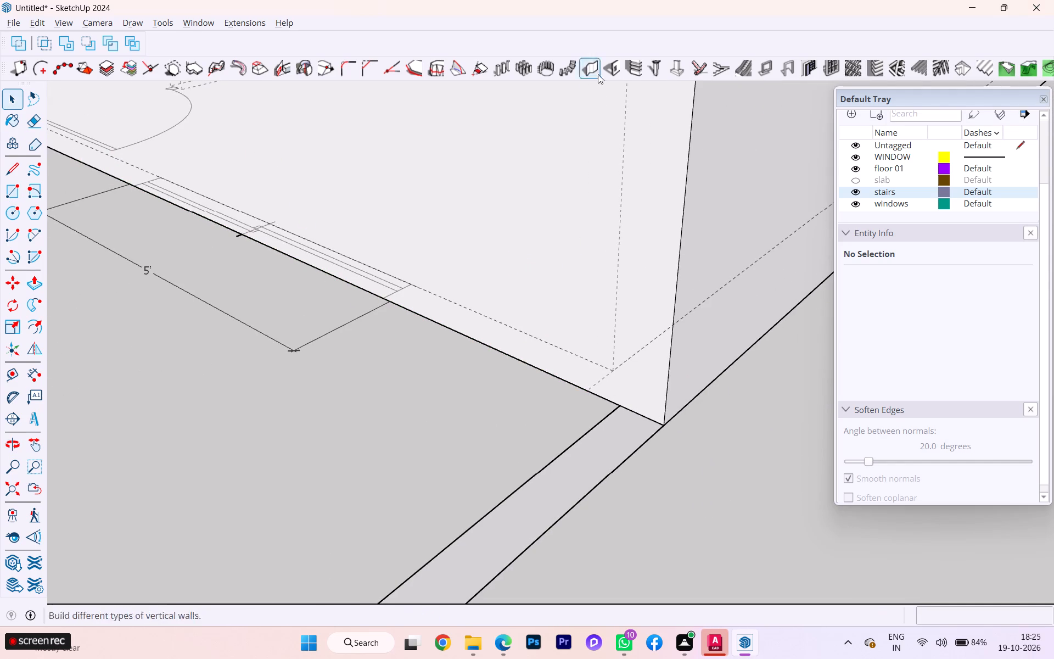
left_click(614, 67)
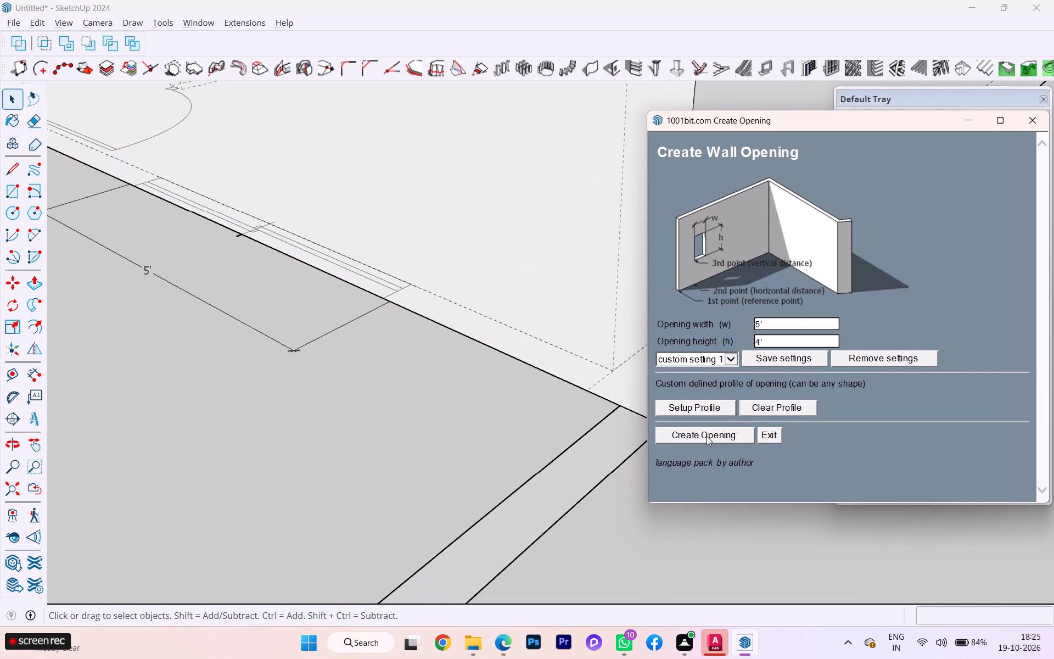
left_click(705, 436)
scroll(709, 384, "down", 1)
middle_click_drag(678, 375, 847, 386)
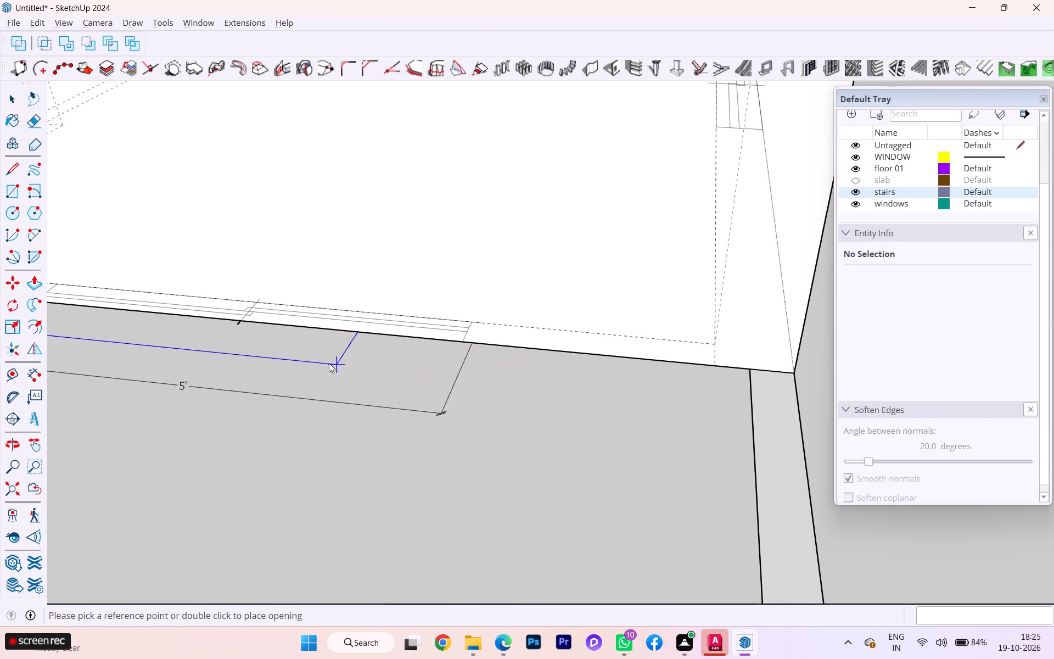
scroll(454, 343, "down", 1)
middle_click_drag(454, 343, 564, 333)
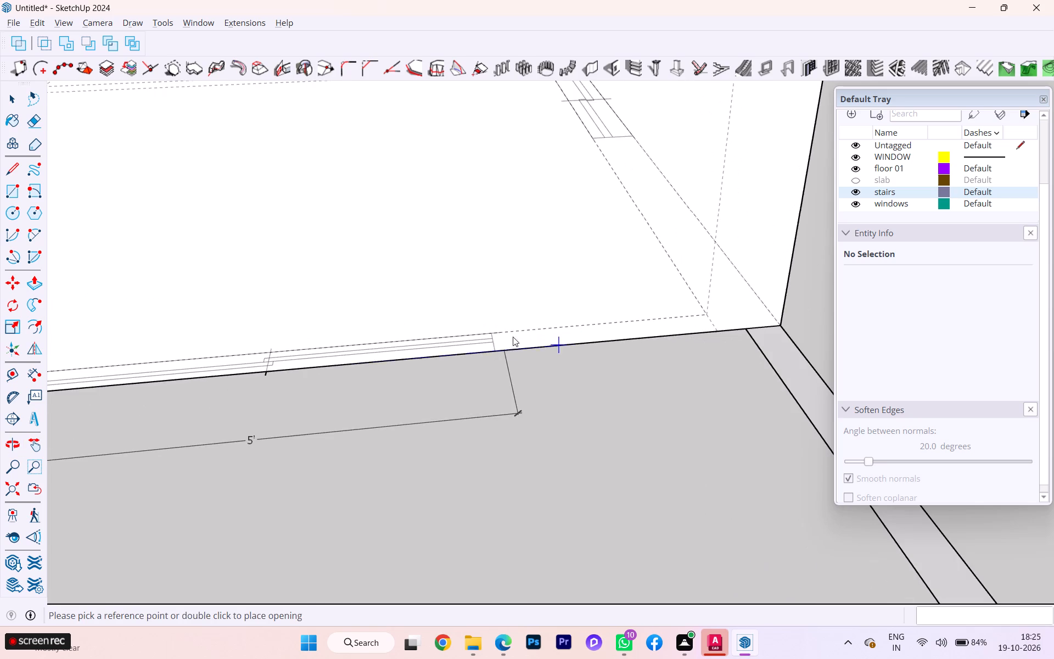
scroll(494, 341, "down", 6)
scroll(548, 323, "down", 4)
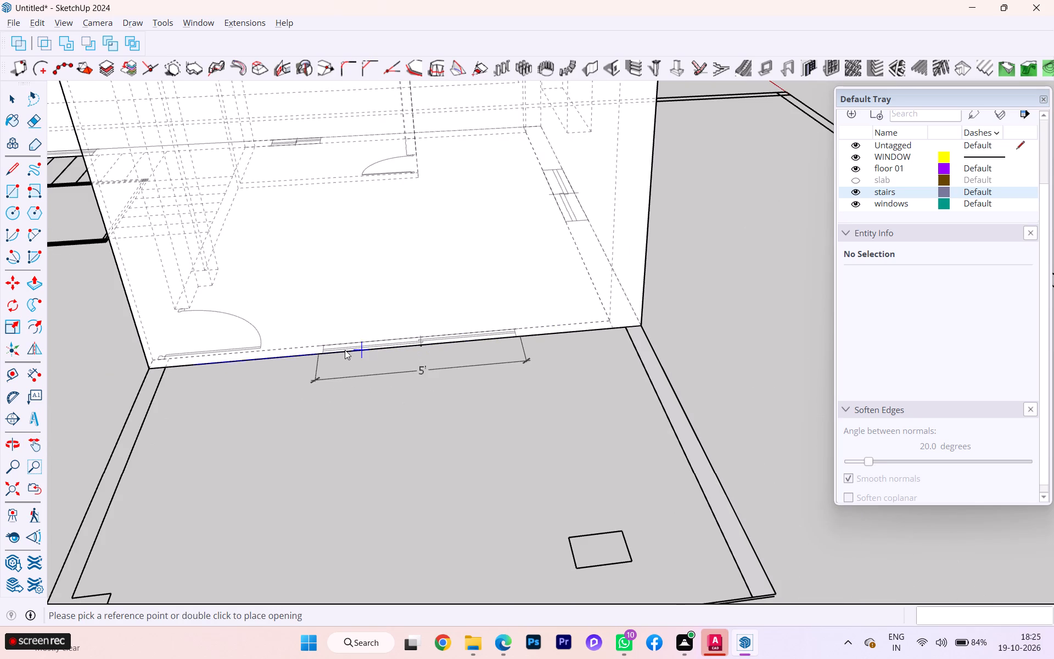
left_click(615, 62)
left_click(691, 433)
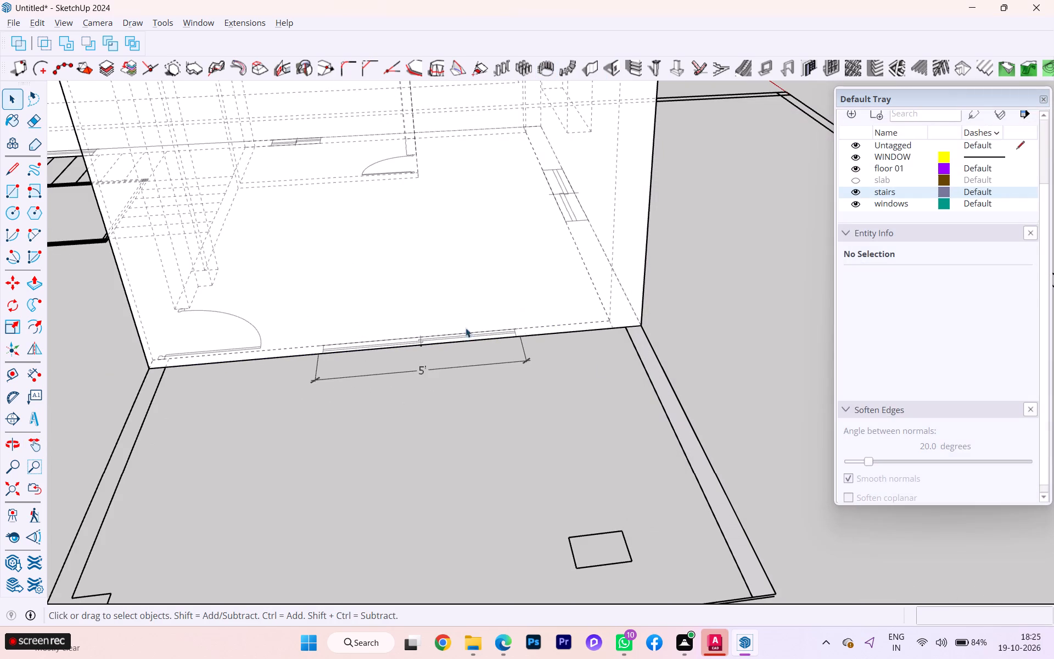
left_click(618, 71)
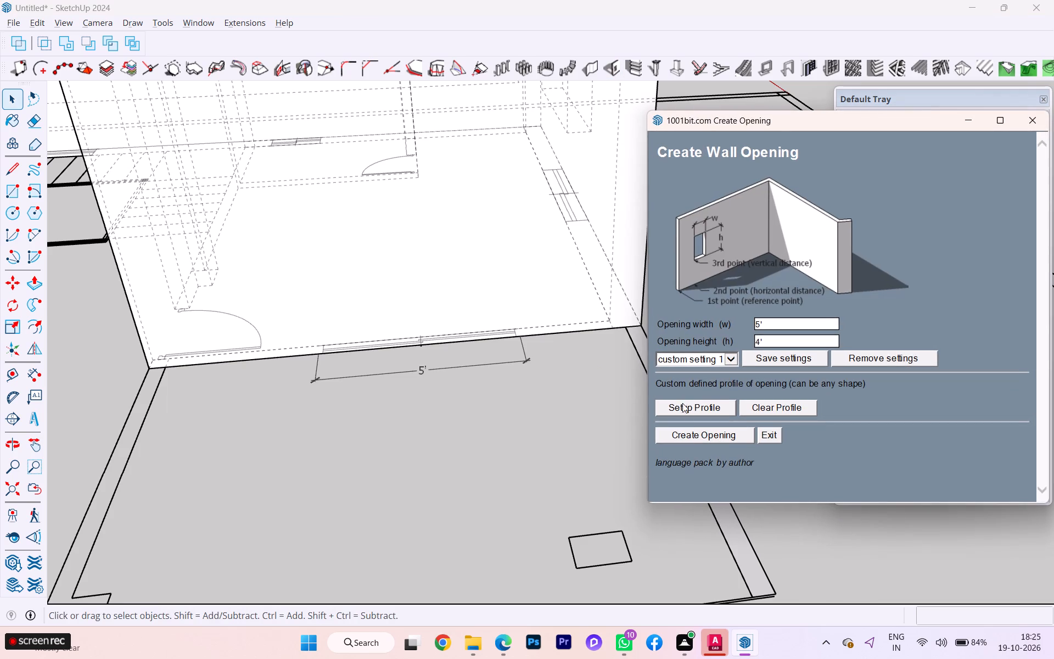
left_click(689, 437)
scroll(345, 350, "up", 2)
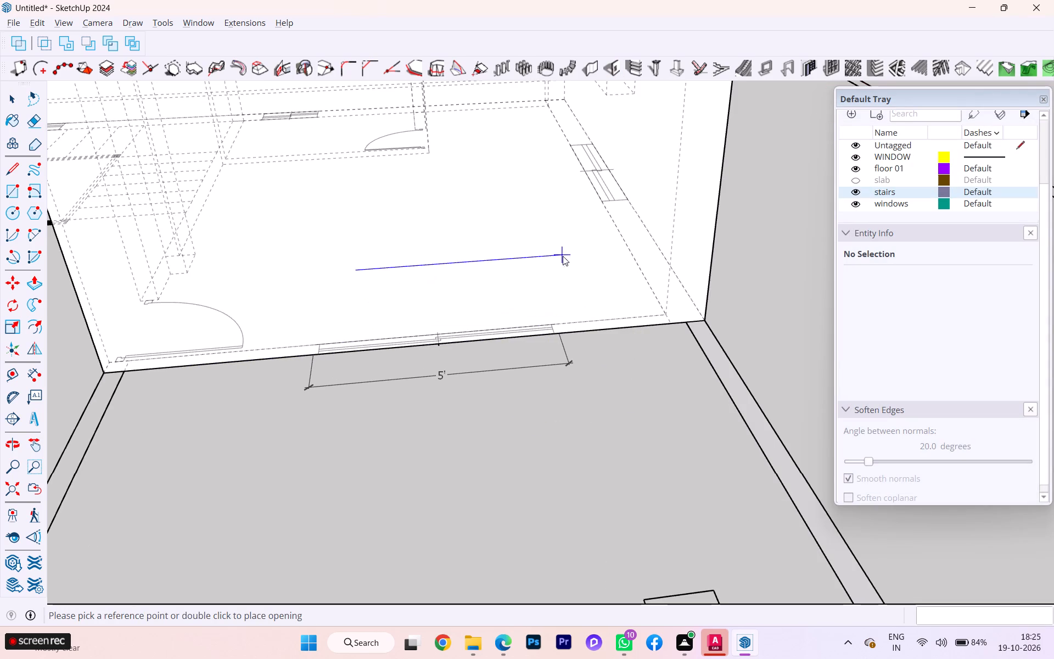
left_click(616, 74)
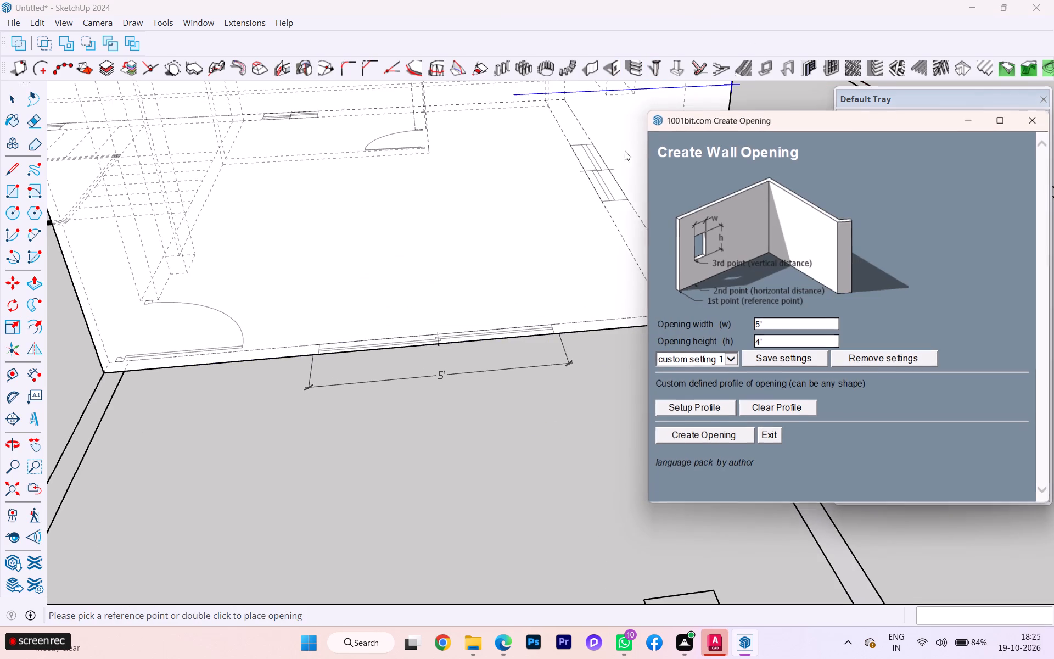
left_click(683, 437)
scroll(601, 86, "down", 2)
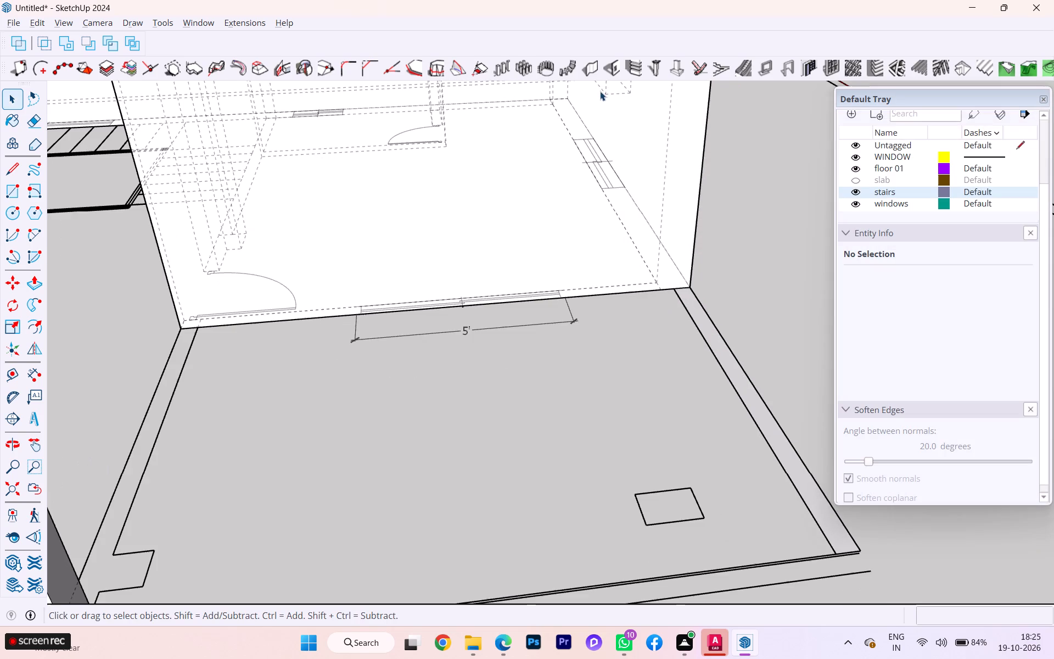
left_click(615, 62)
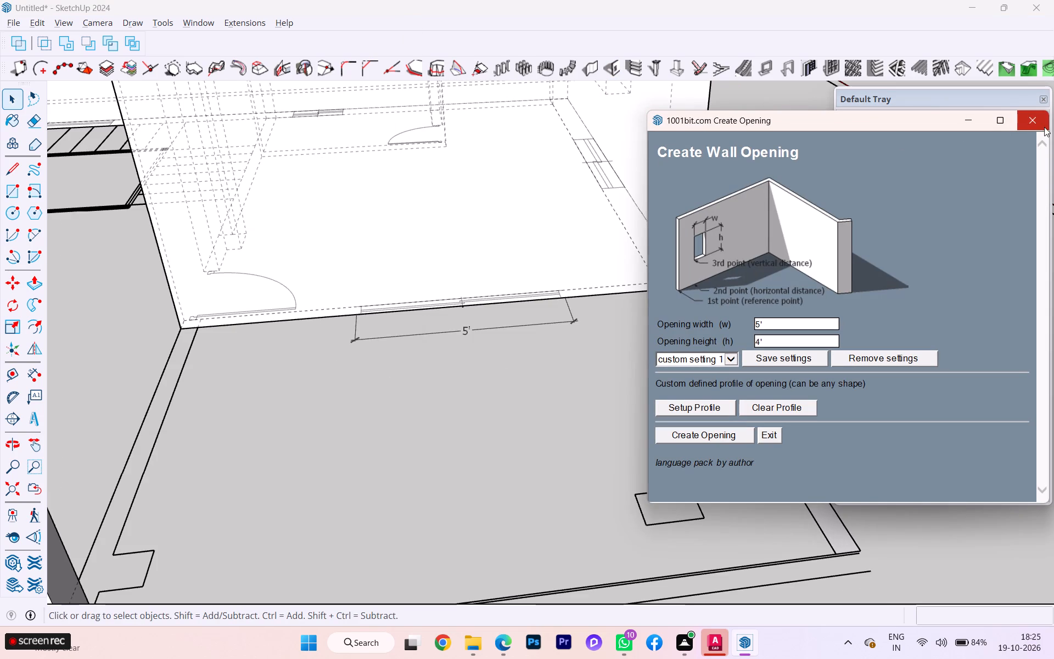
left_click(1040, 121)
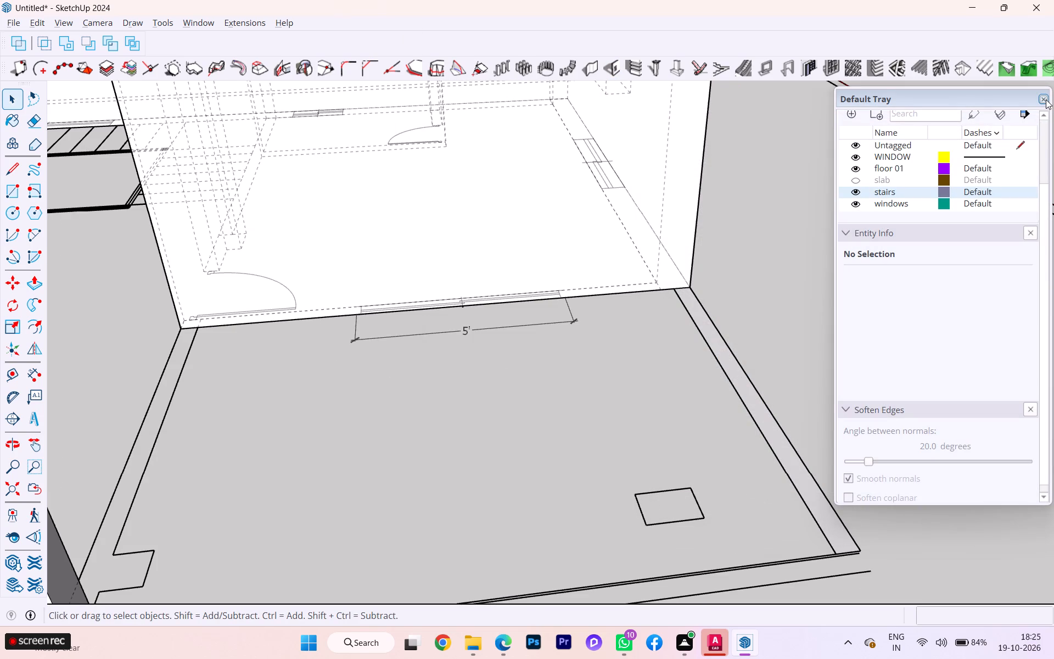
Turn off the dashed back-edge display of the model.
left_click(775, 128)
key("k")
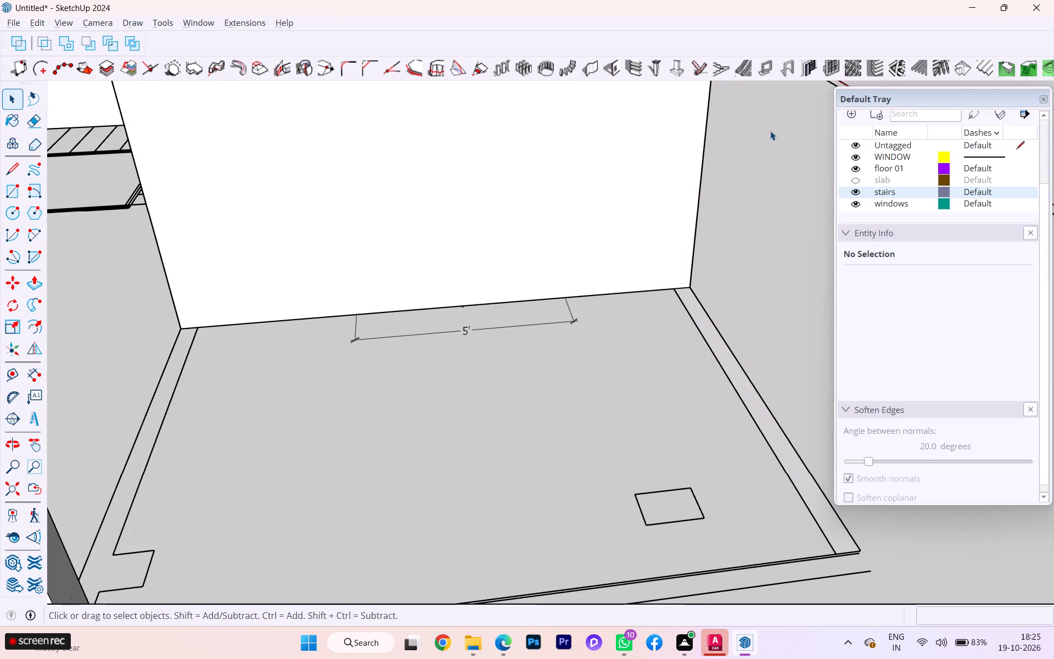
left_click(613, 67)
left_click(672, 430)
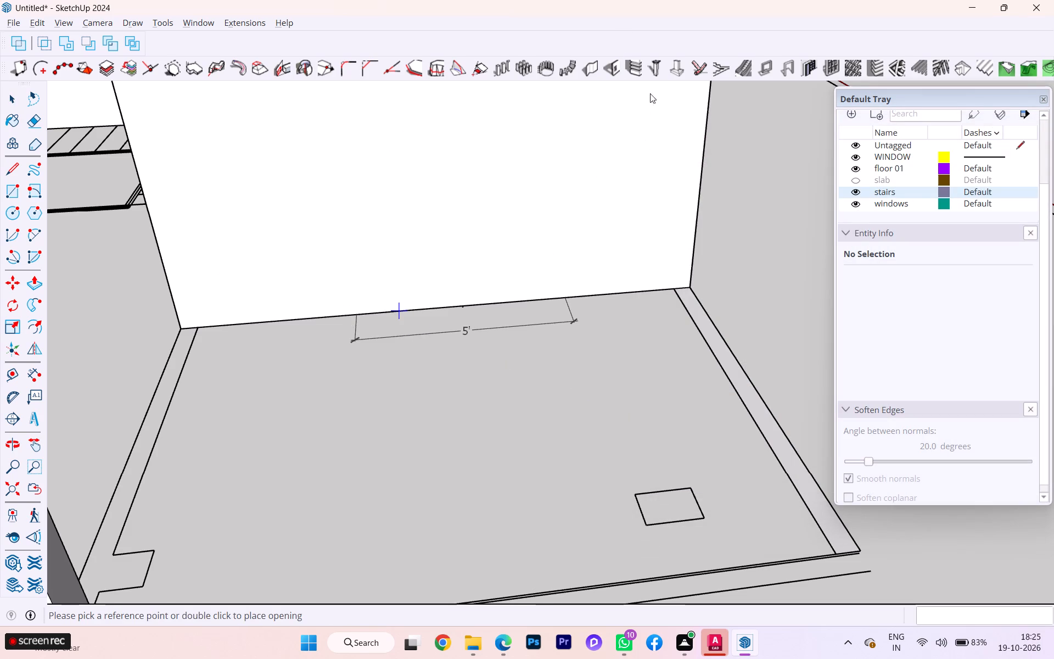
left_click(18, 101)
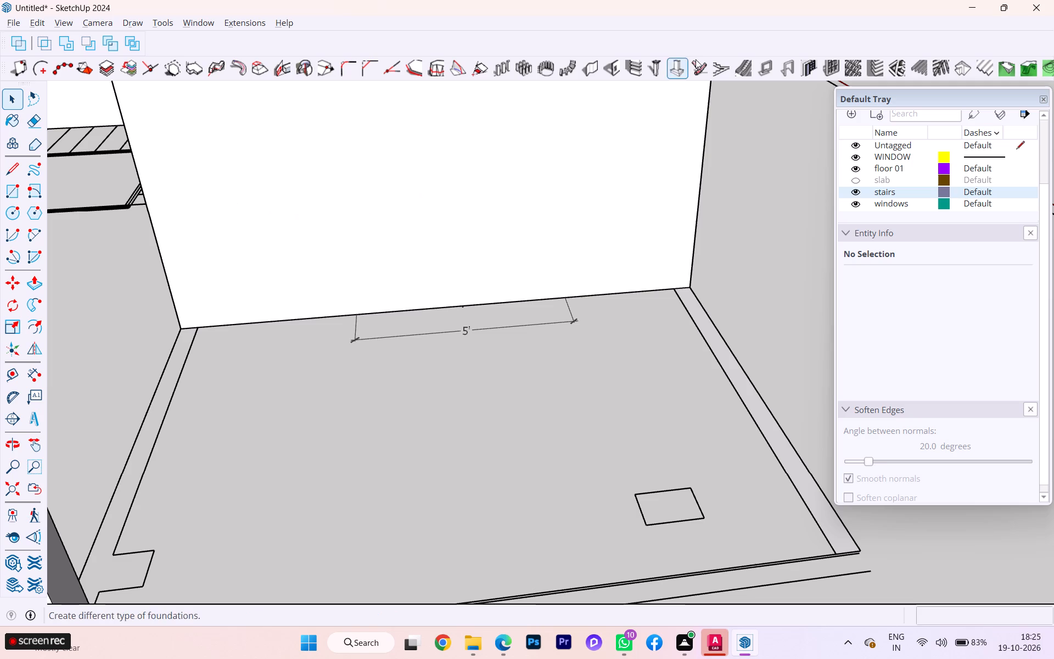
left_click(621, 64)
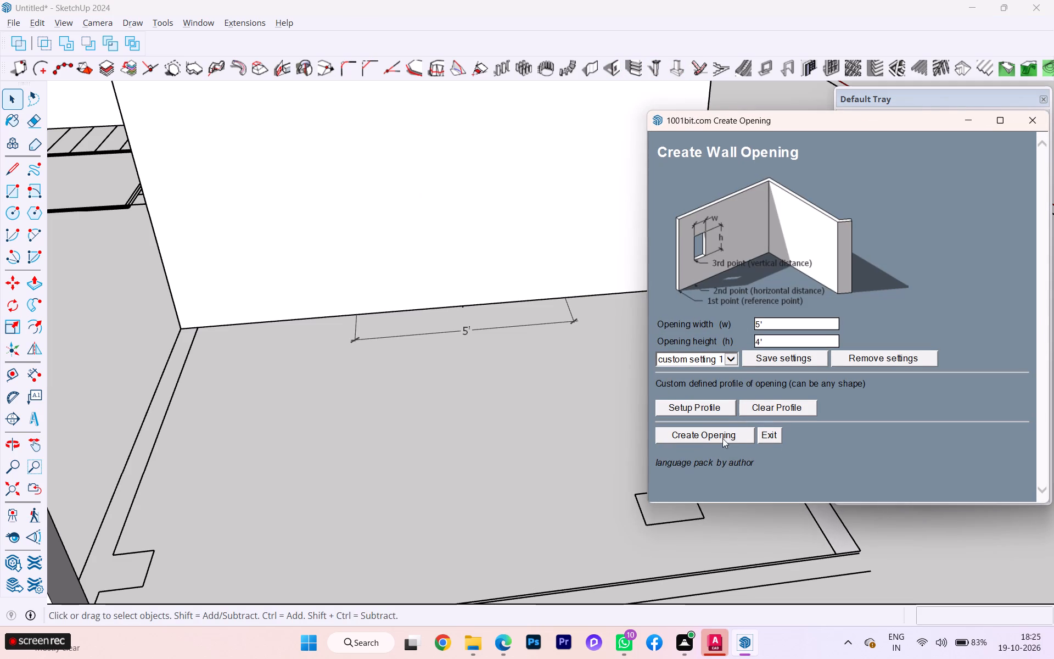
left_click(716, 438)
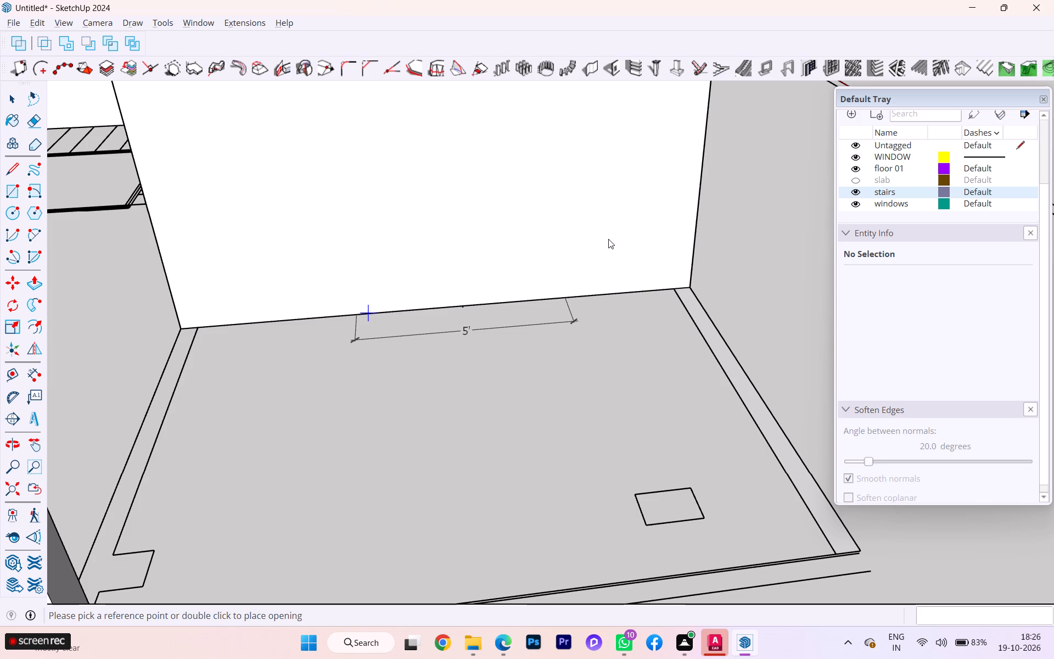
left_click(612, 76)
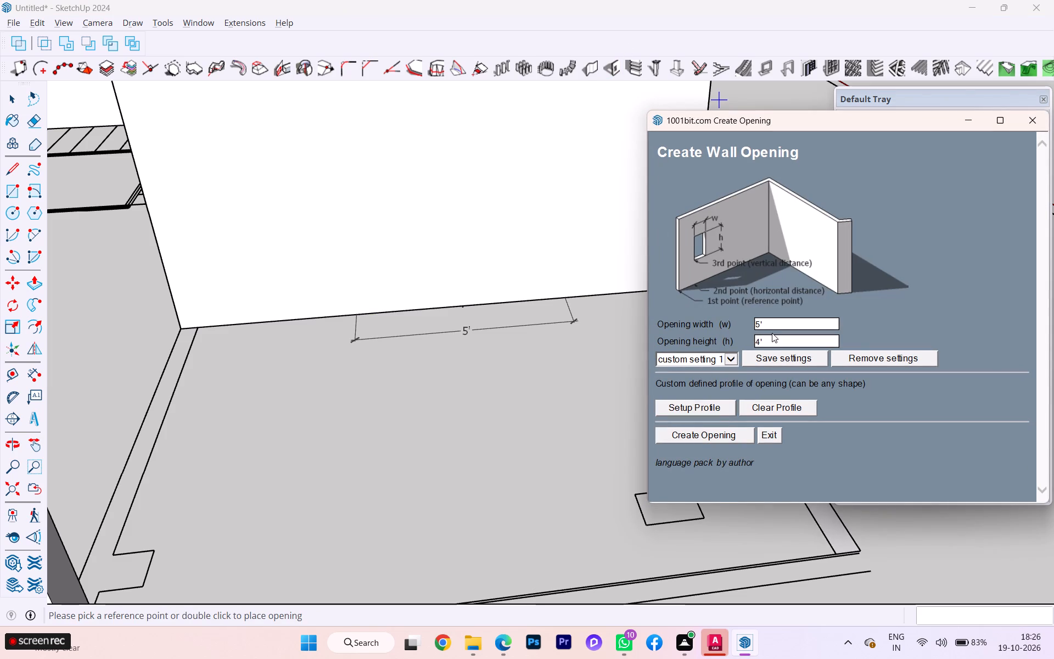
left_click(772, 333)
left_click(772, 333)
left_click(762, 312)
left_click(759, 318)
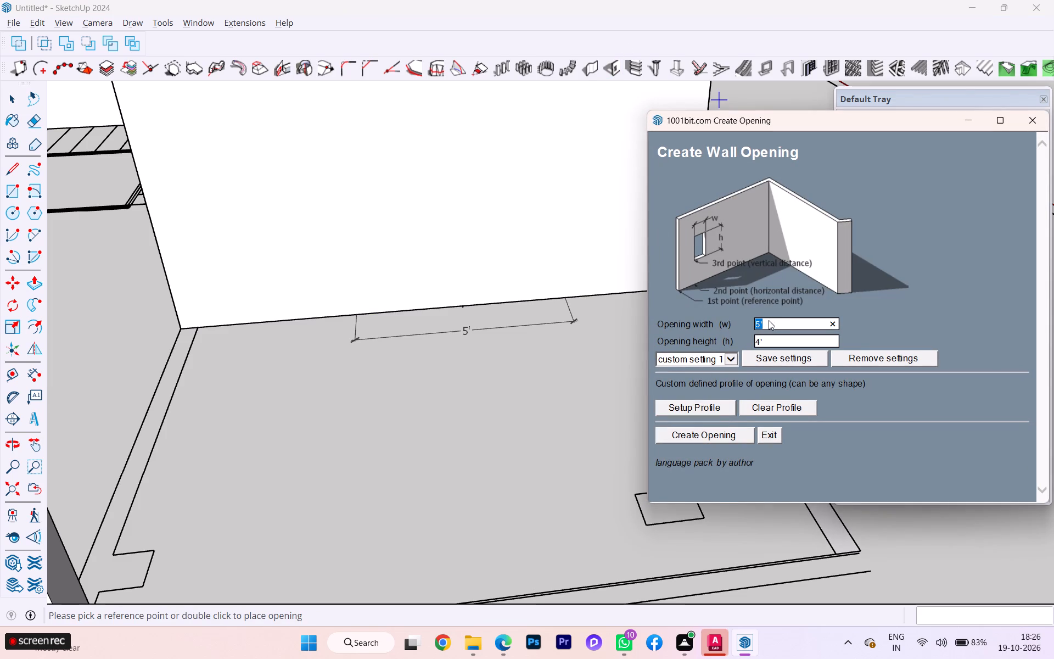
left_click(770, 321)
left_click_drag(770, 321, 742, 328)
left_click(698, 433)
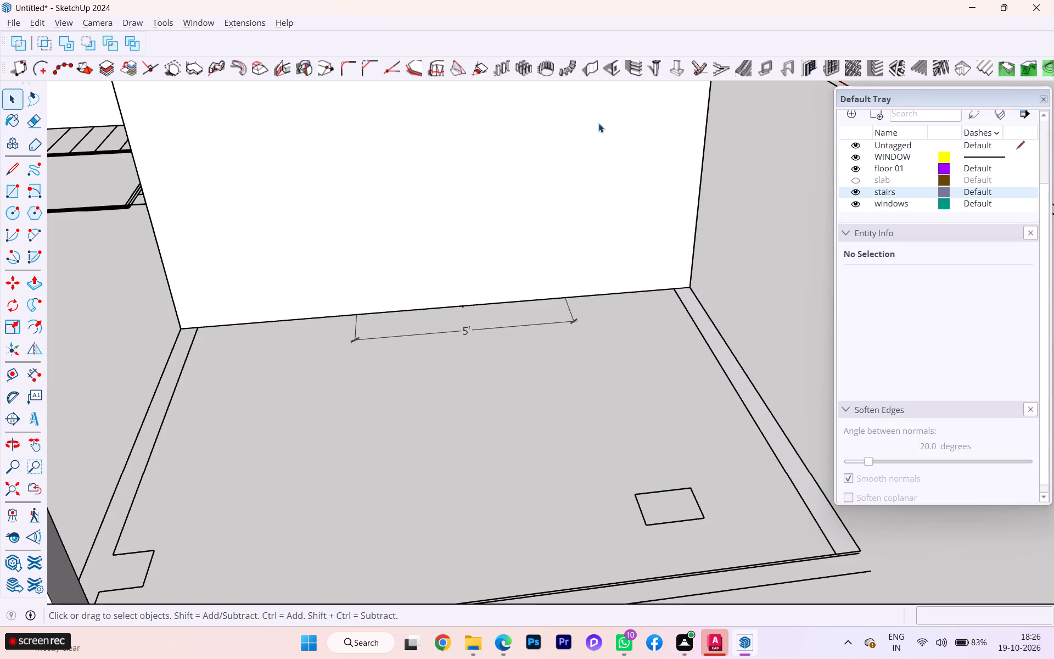
Create a 5' by 4' wall opening on the recessed wall's outer face, starting at the 5' window symbol's door-side end, 3' above the base.
left_click(613, 58)
left_click(682, 434)
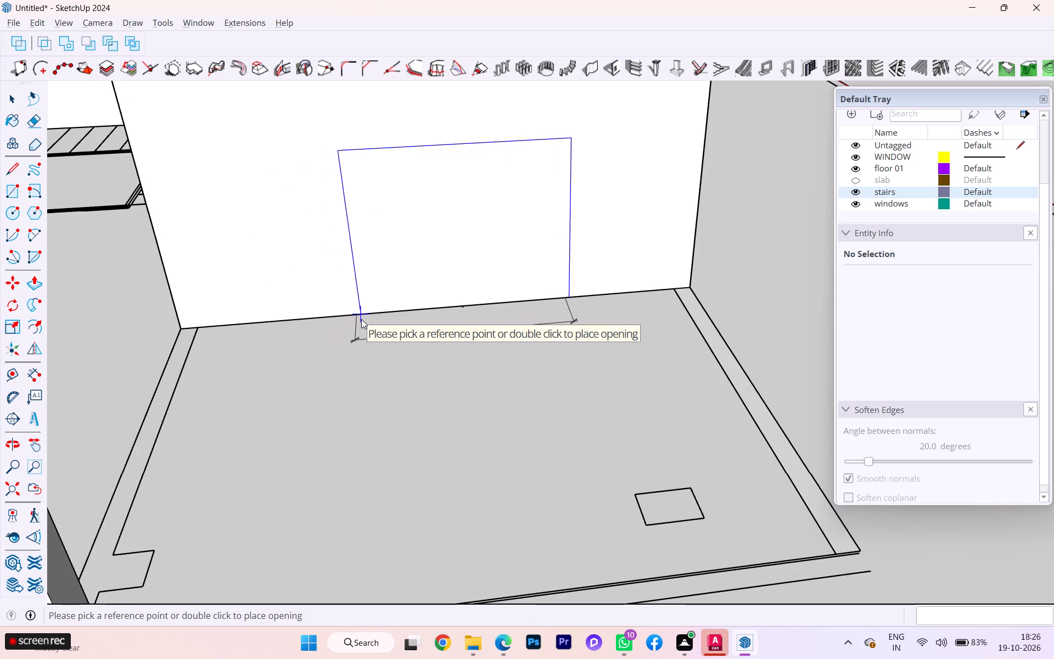
key("Up")
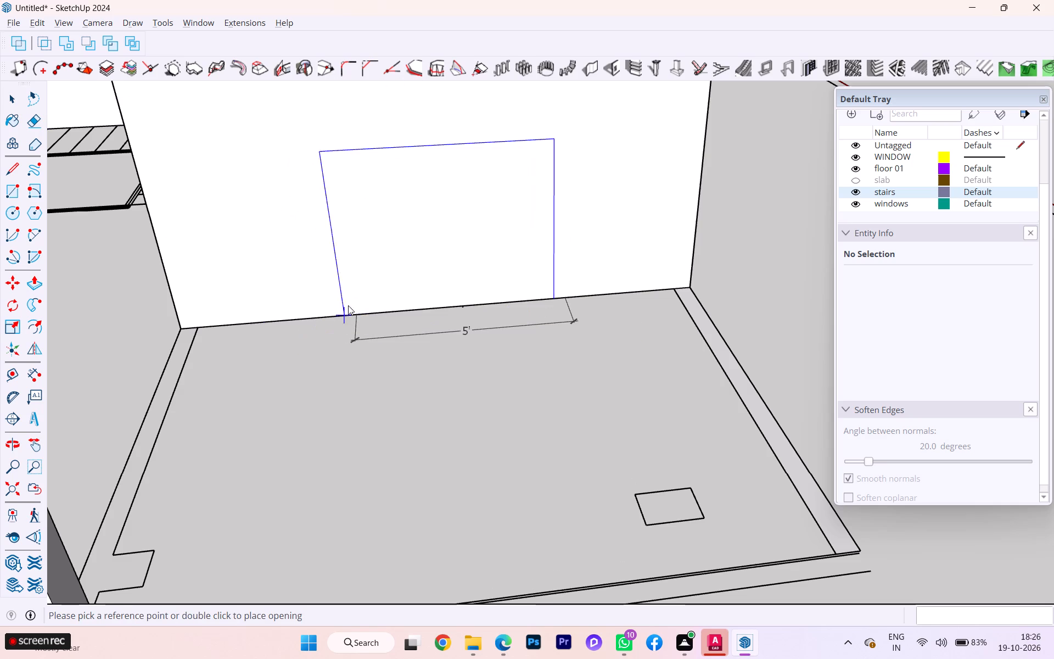
left_click(352, 314)
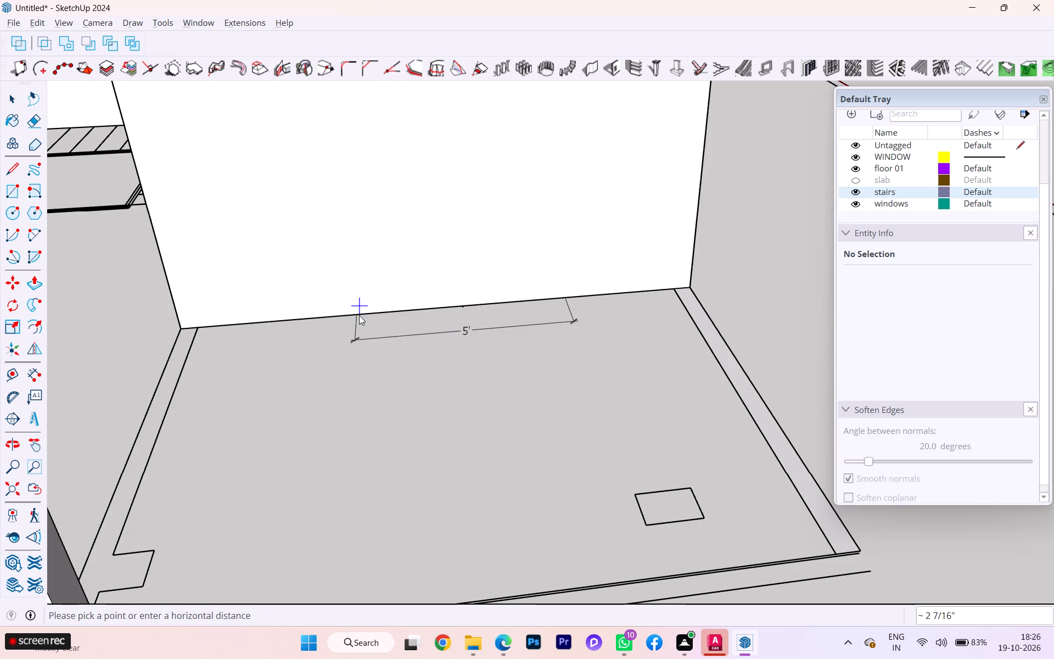
left_click(354, 316)
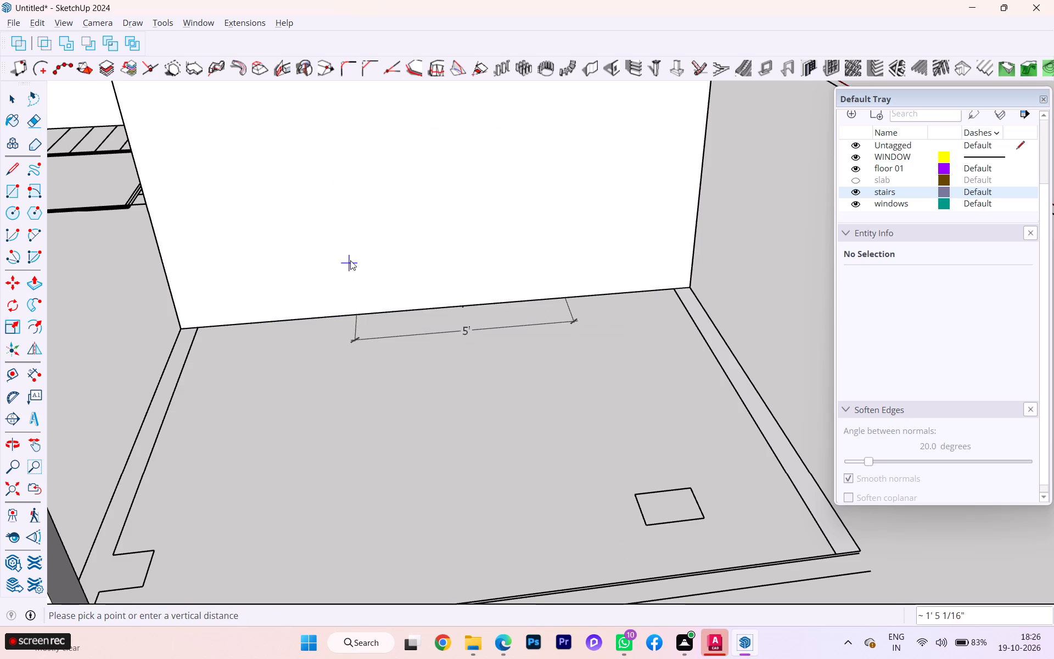
type("3'")
key("Return")
Examine the recessed wall's outer face and its new opening above the 5' window symbol from below.
scroll(360, 221, "down", 6)
scroll(393, 252, "up", 5)
scroll(394, 253, "down", 5)
middle_click_drag(369, 306, 312, 0)
middle_click_drag(462, 141, 451, 64)
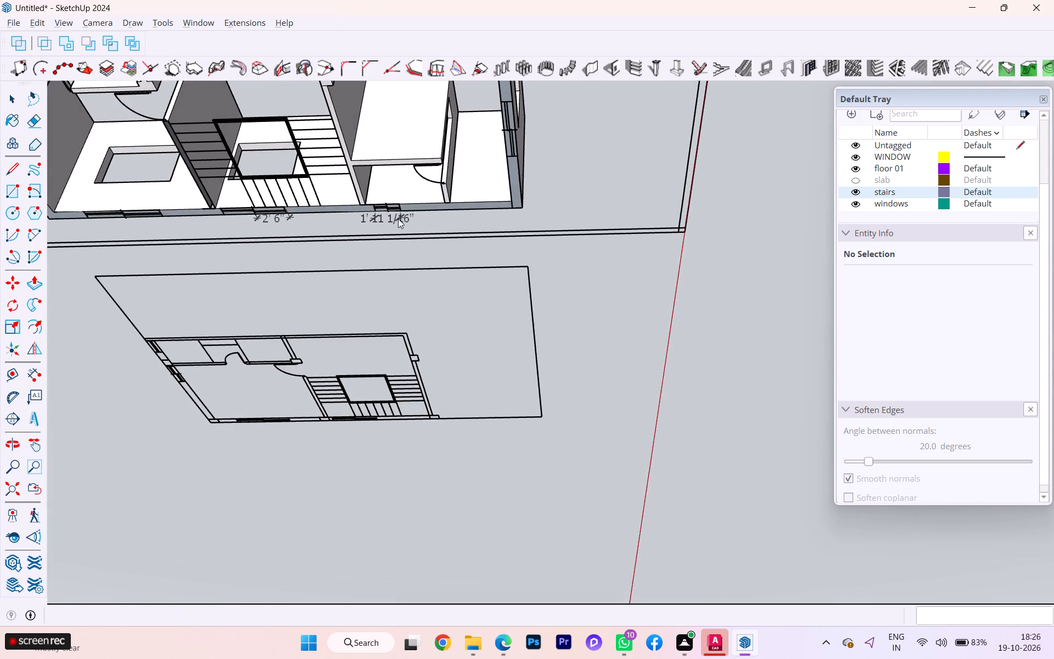
scroll(378, 261, "down", 1)
scroll(373, 276, "up", 1)
scroll(373, 277, "down", 3)
scroll(369, 284, "up", 2)
scroll(422, 225, "down", 1)
scroll(422, 231, "up", 2)
scroll(422, 235, "down", 4)
scroll(423, 292, "down", 2)
scroll(423, 292, "up", 2)
scroll(423, 292, "down", 1)
scroll(422, 86, "up", 3)
scroll(422, 84, "down", 1)
scroll(422, 84, "up", 1)
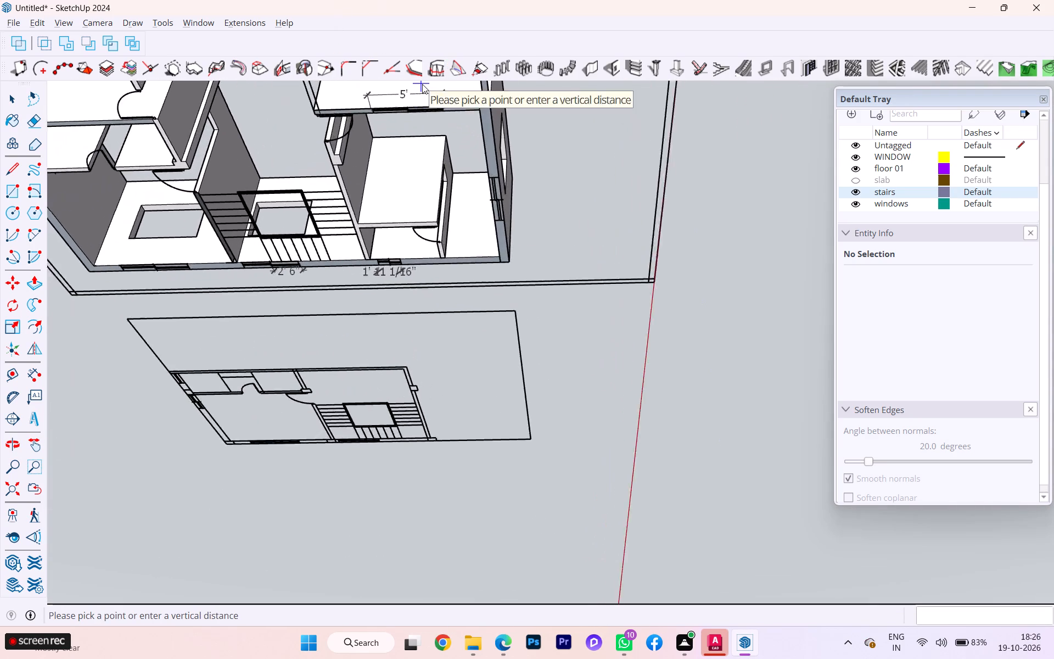
scroll(422, 84, "up", 1)
scroll(422, 84, "down", 1)
scroll(422, 84, "up", 2)
scroll(422, 84, "down", 1)
scroll(422, 84, "up", 2)
scroll(422, 84, "down", 1)
scroll(422, 84, "up", 20)
scroll(422, 84, "up", 1)
middle_click_drag(515, 118, 353, 96)
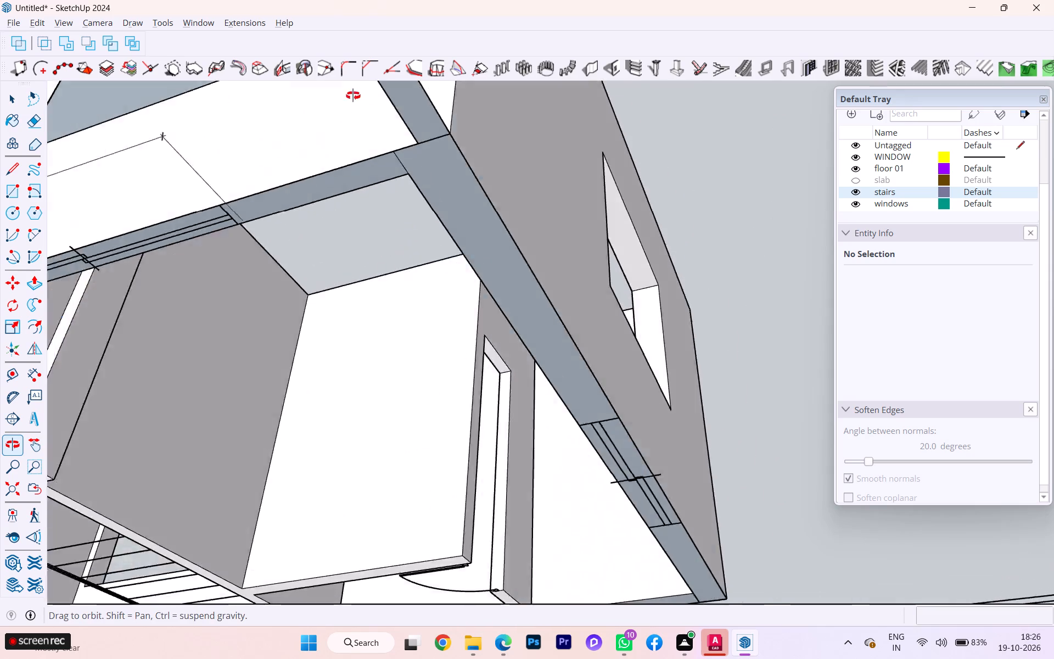
middle_click_drag(353, 96, 338, 61)
scroll(310, 167, "down", 5)
scroll(310, 167, "up", 1)
scroll(310, 167, "down", 1)
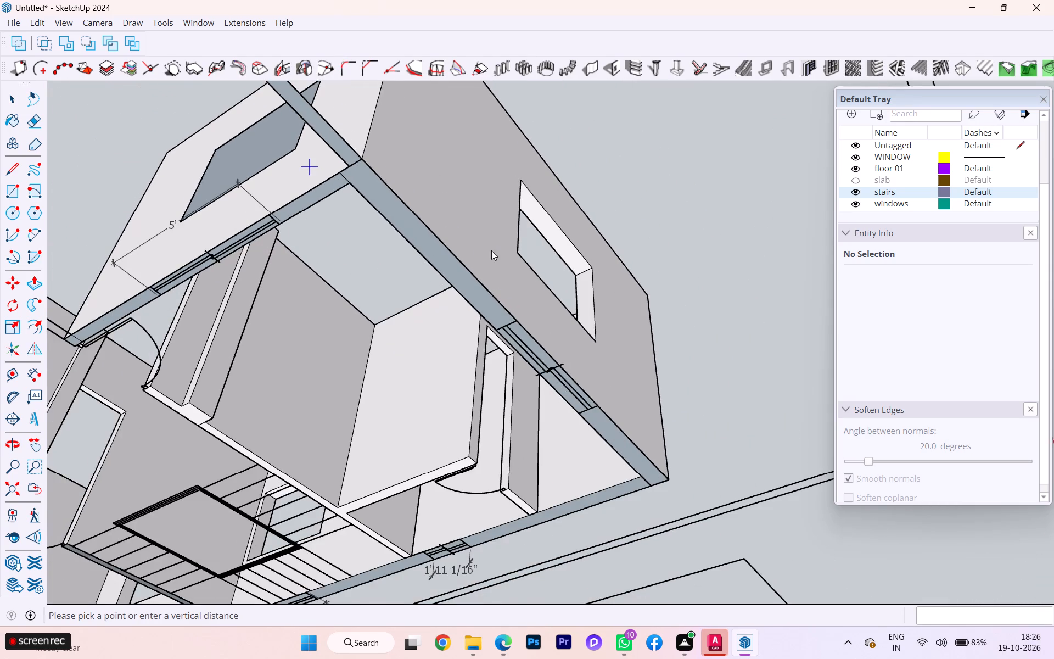
Examine the recessed wall's inner face beside the 5' window symbol and compare it with the adjoining window wall's opening.
scroll(490, 252, "down", 1)
middle_click_drag(459, 224, 113, 40)
scroll(278, 408, "up", 3)
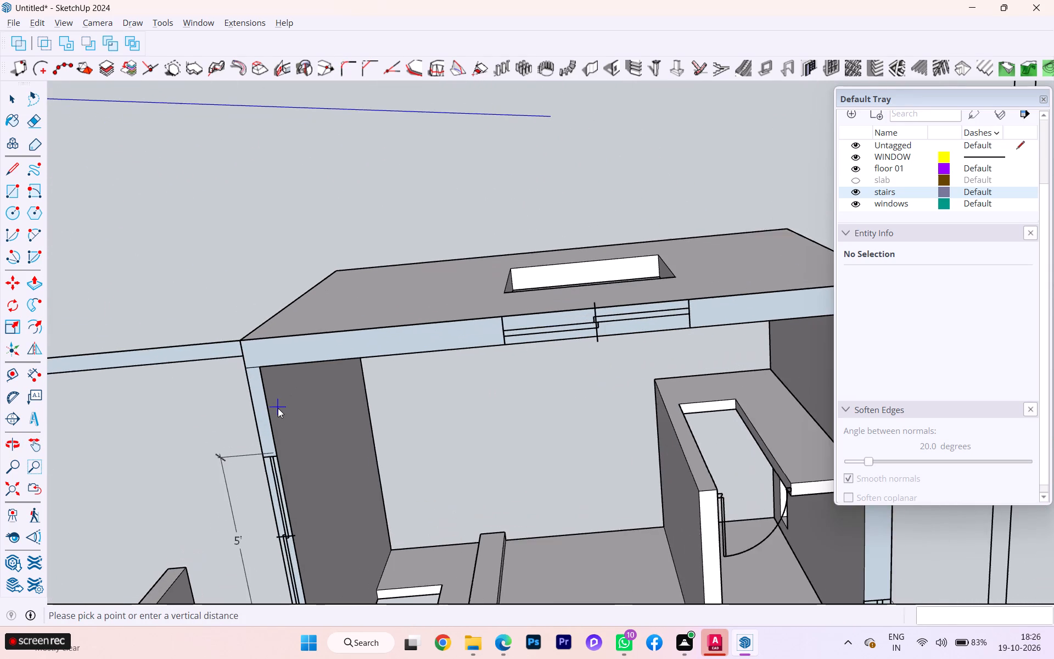
scroll(255, 399, "up", 3)
scroll(237, 367, "down", 1)
middle_click_drag(237, 365, 233, 286)
scroll(223, 273, "down", 2)
scroll(221, 263, "up", 1)
scroll(221, 263, "down", 1)
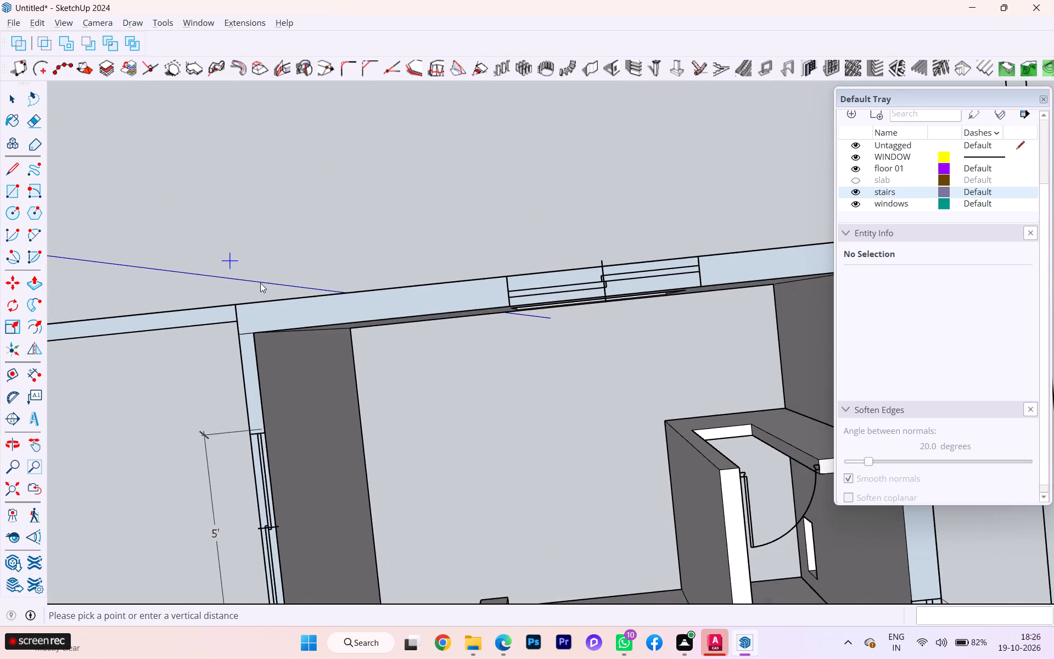
scroll(260, 283, "down", 3)
scroll(260, 283, "up", 1)
scroll(534, 296, "up", 11)
scroll(511, 291, "down", 1)
middle_click_drag(511, 291, 546, 374)
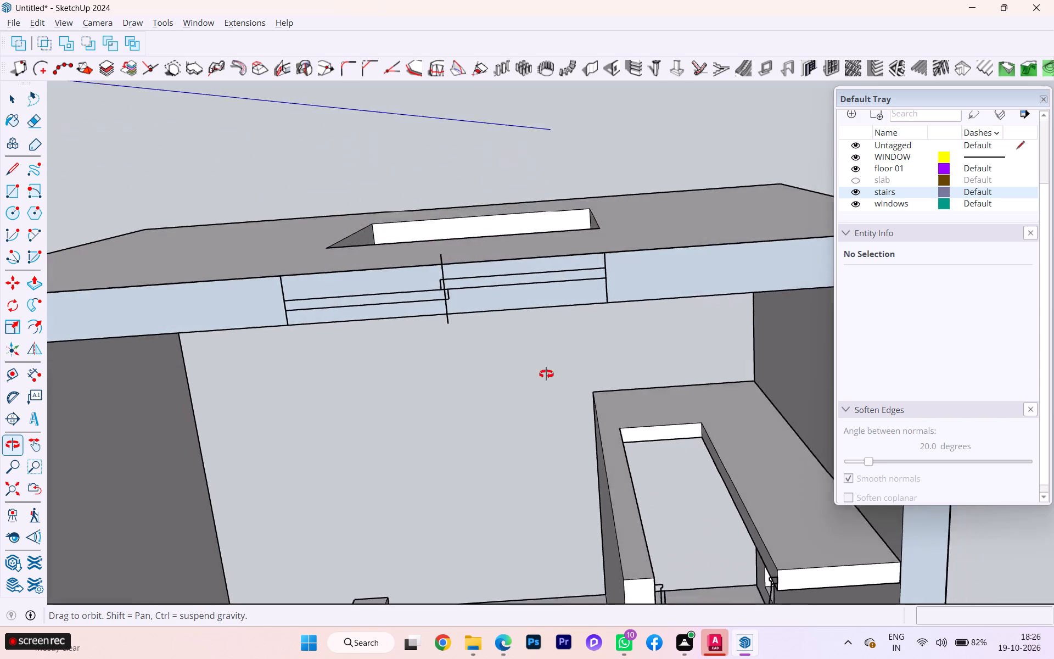
middle_click_drag(546, 374, 610, 376)
scroll(512, 233, "down", 2)
scroll(531, 240, "up", 3)
scroll(536, 240, "down", 5)
scroll(599, 240, "up", 1)
scroll(599, 240, "down", 5)
scroll(628, 244, "up", 1)
scroll(628, 244, "down", 1)
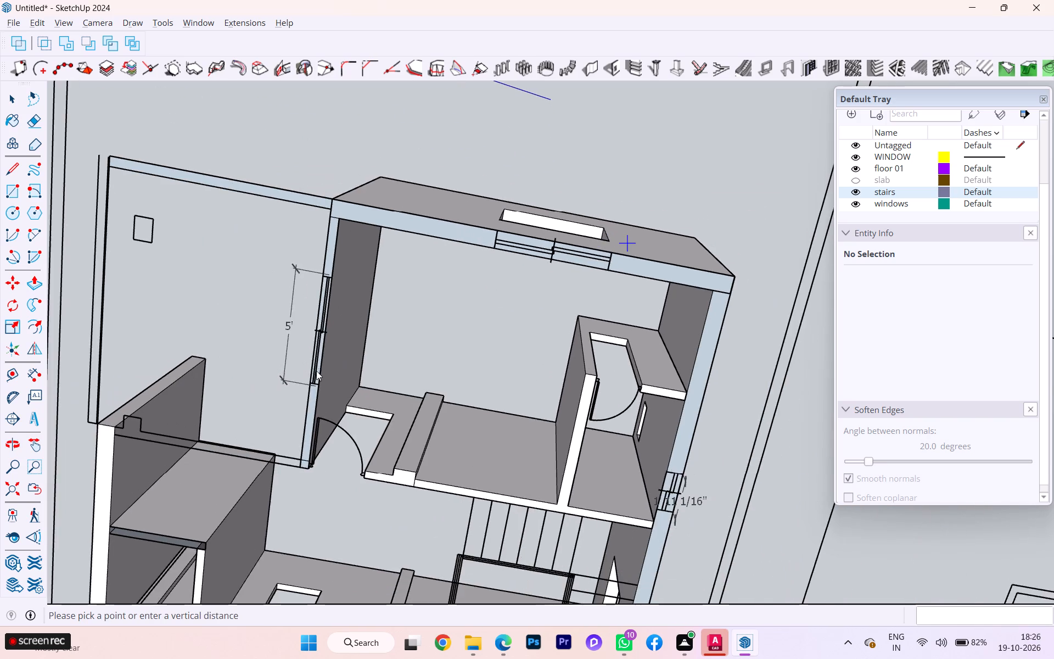
scroll(316, 370, "up", 9)
scroll(326, 340, "down", 1)
scroll(326, 340, "up", 7)
scroll(369, 295, "down", 6)
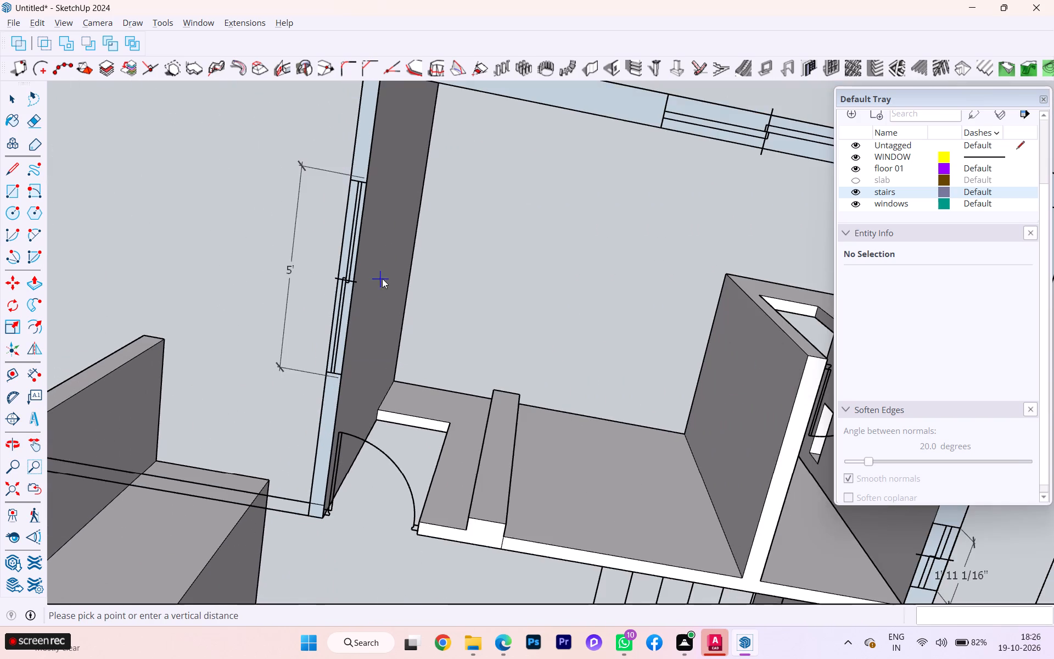
middle_click_drag(384, 278, 442, 364)
scroll(413, 342, "down", 7)
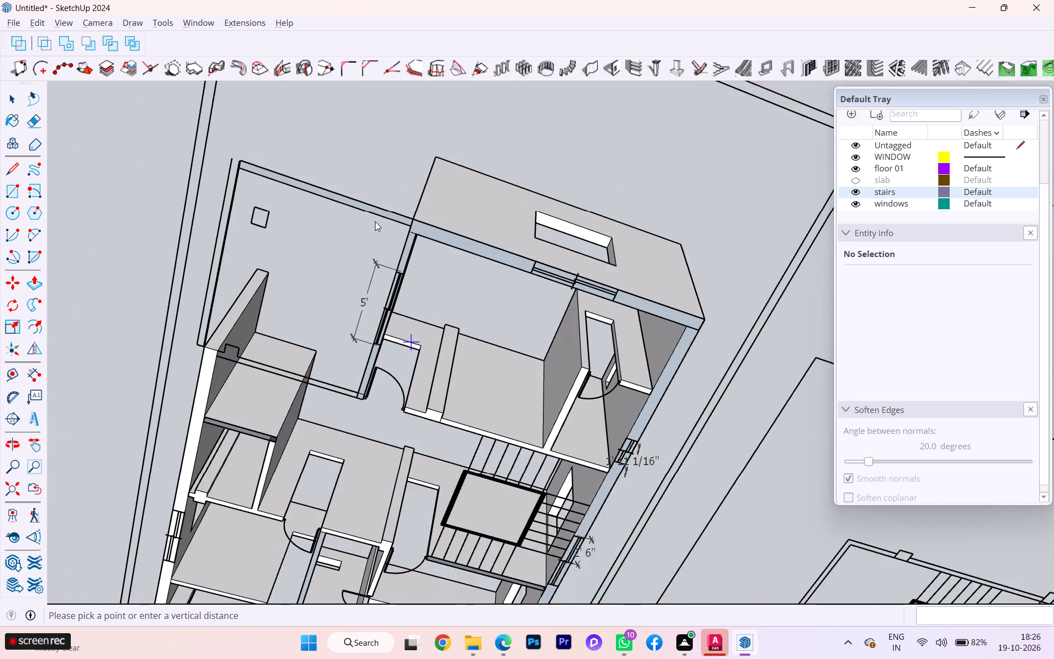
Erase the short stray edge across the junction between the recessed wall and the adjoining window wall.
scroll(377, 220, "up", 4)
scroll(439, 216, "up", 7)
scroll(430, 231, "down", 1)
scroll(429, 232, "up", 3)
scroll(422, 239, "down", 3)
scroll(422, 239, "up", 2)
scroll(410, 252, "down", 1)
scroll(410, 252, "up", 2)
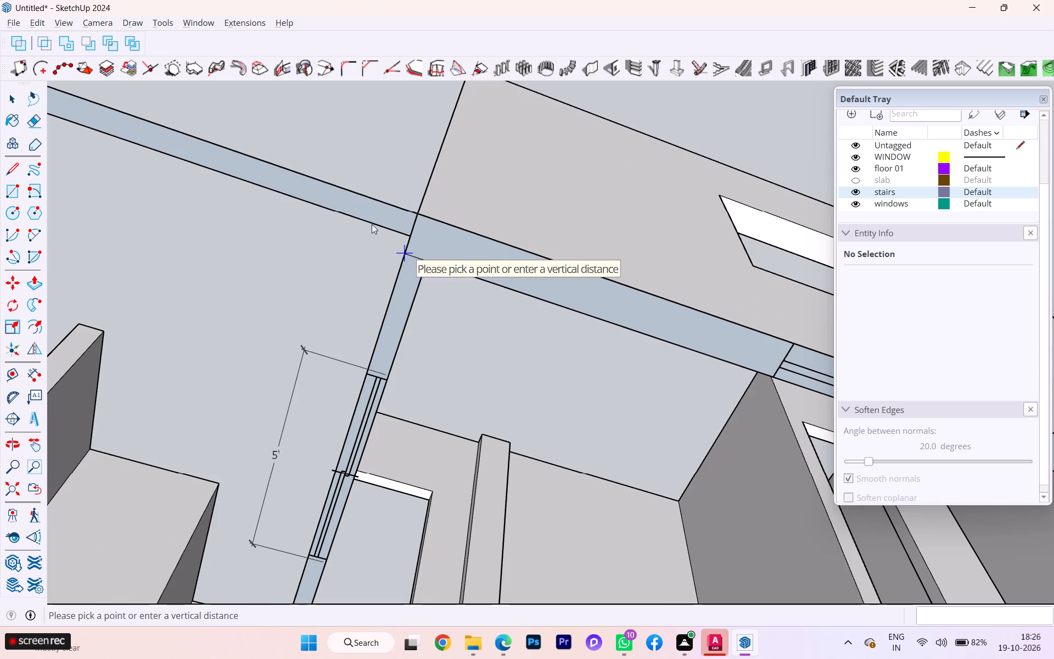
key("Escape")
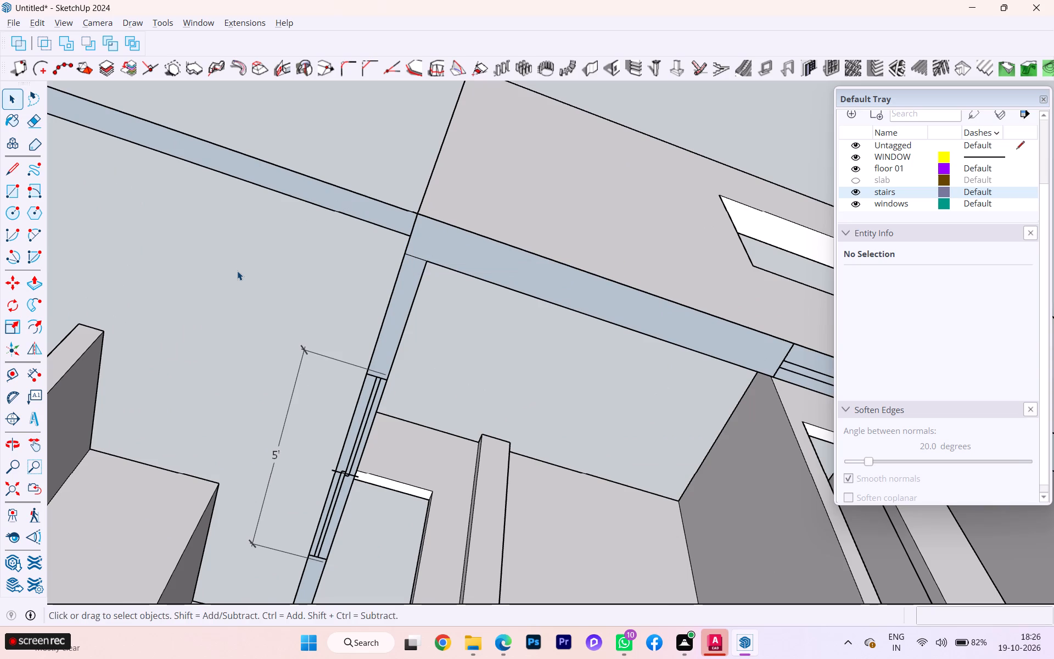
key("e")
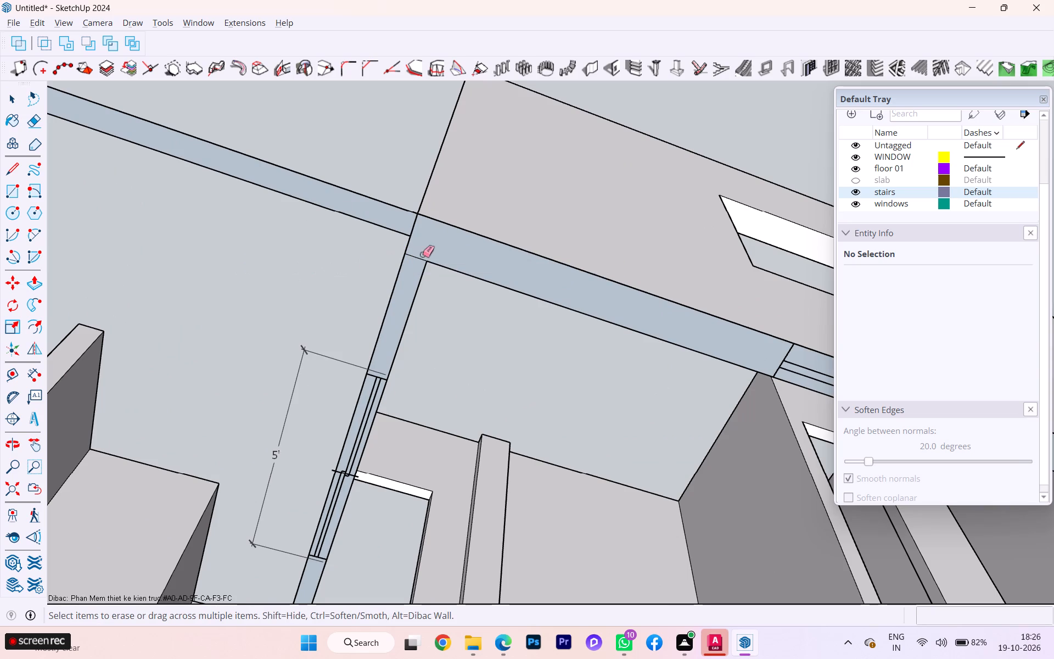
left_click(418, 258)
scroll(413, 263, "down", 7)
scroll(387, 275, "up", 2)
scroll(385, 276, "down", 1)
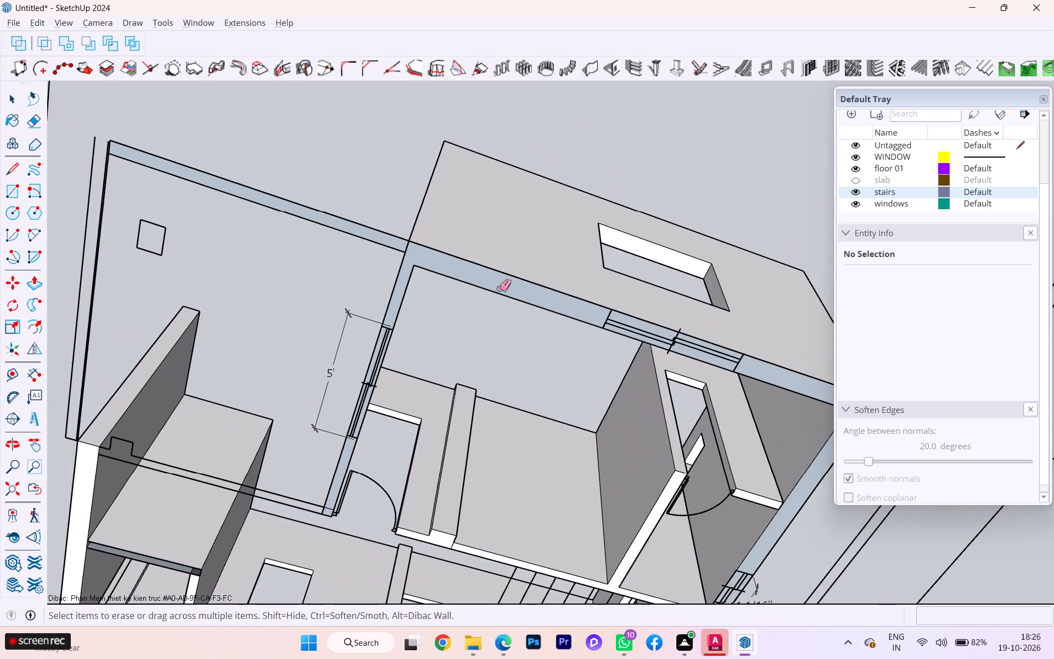
Examine the recessed wall's inner face and the wall undersides around the 5' window symbol from several angles.
middle_click_drag(507, 289, 385, 270)
scroll(371, 266, "down", 1)
scroll(371, 266, "up", 1)
scroll(369, 266, "down", 4)
scroll(294, 304, "down", 2)
scroll(302, 320, "up", 1)
scroll(311, 328, "down", 1)
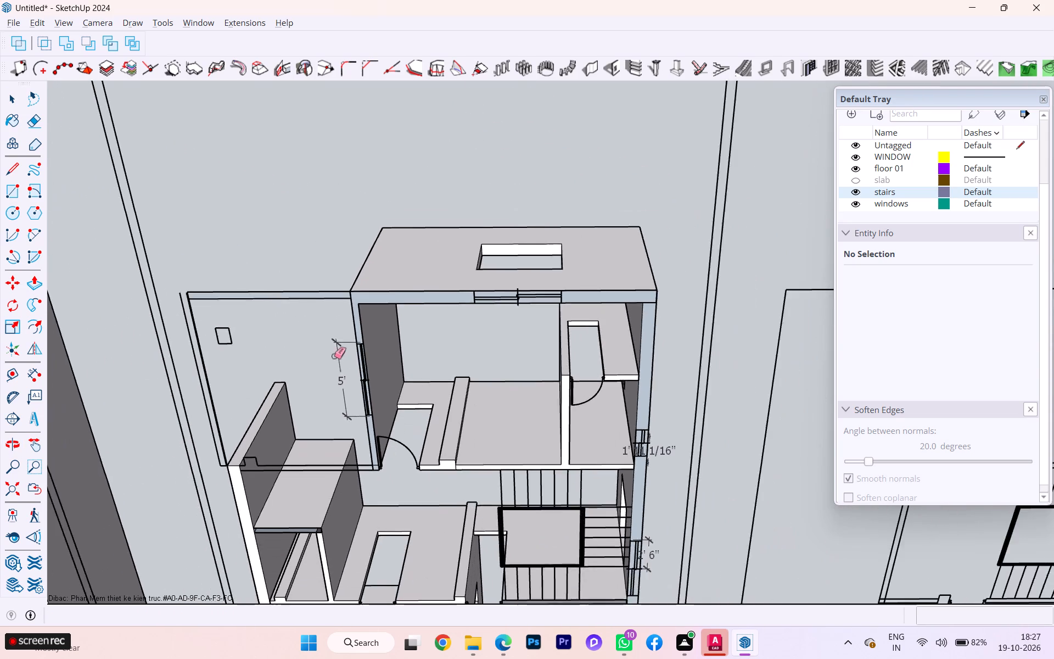
scroll(373, 427, "up", 4)
scroll(376, 440, "down", 1)
scroll(377, 444, "up", 5)
scroll(375, 464, "down", 1)
scroll(375, 465, "up", 4)
middle_click_drag(370, 453, 445, 340)
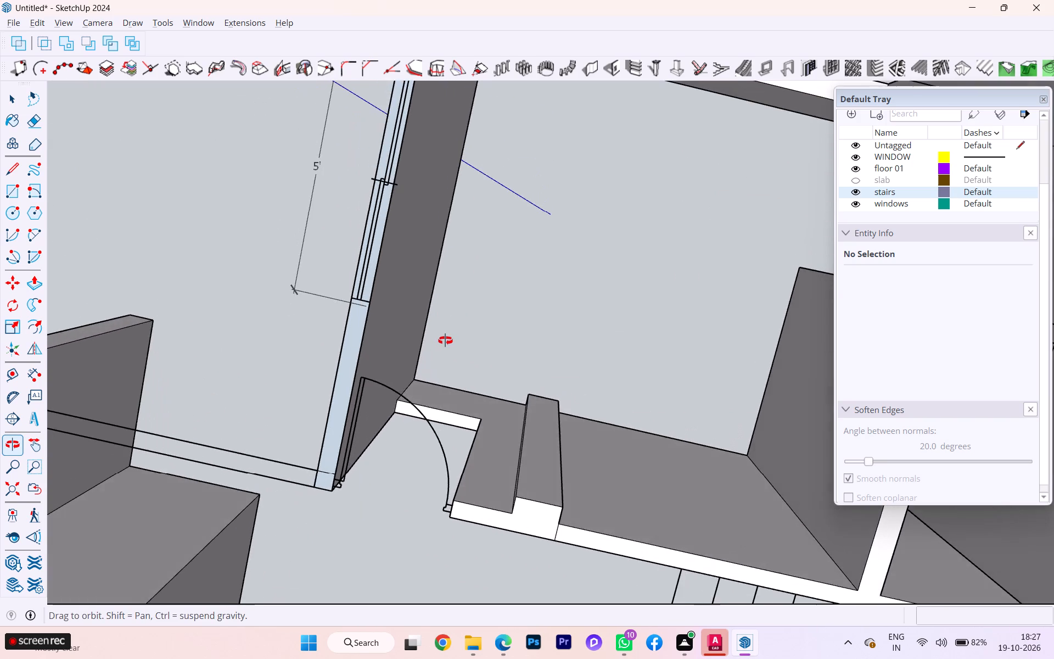
middle_click_drag(445, 340, 226, 504)
scroll(208, 460, "down", 1)
scroll(253, 280, "down", 1)
middle_click_drag(253, 299, 262, 322)
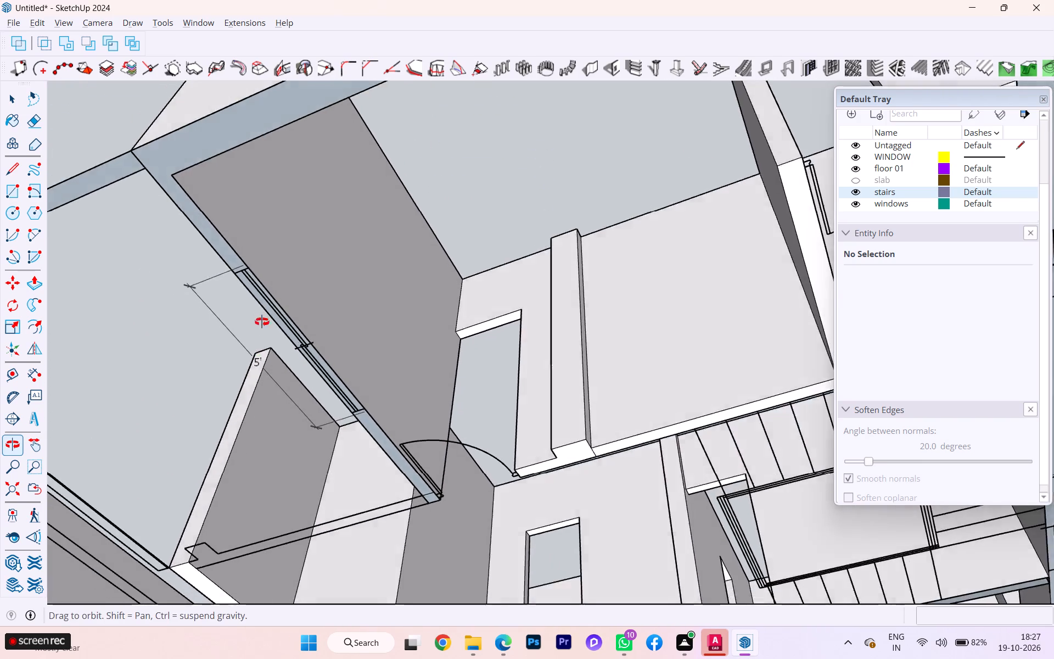
middle_click_drag(262, 322, 234, 437)
scroll(206, 297, "down", 1)
scroll(205, 298, "up", 1)
scroll(205, 299, "down", 16)
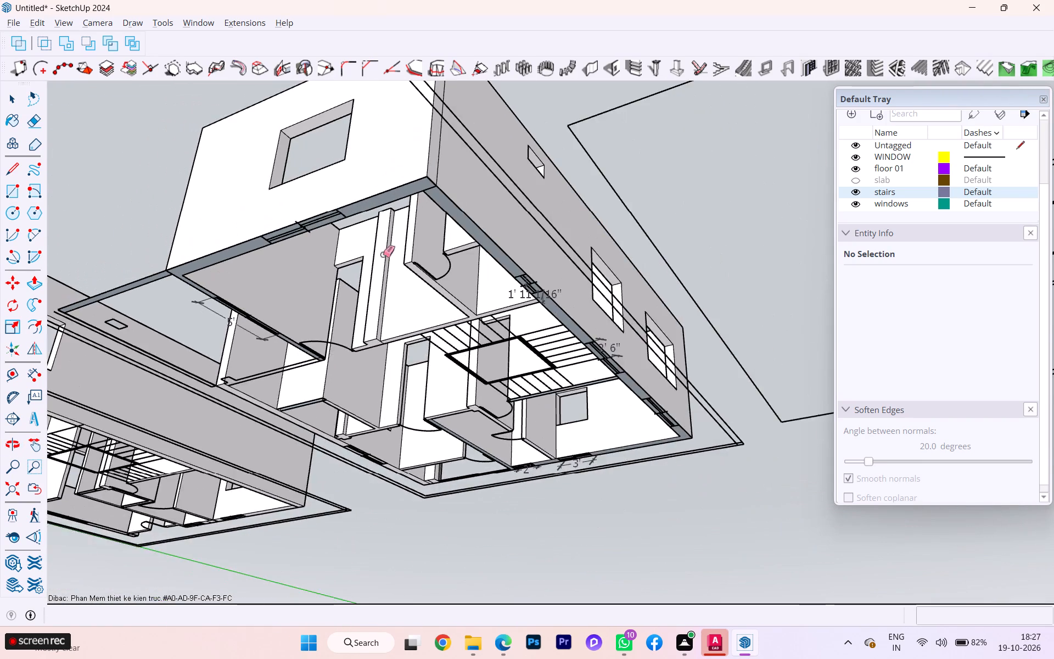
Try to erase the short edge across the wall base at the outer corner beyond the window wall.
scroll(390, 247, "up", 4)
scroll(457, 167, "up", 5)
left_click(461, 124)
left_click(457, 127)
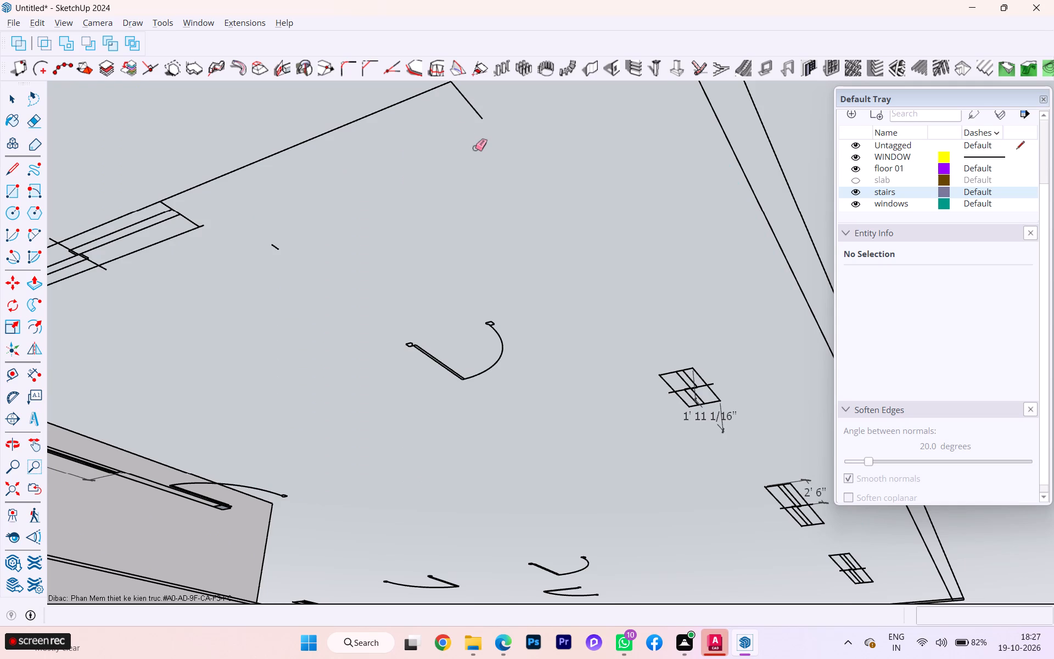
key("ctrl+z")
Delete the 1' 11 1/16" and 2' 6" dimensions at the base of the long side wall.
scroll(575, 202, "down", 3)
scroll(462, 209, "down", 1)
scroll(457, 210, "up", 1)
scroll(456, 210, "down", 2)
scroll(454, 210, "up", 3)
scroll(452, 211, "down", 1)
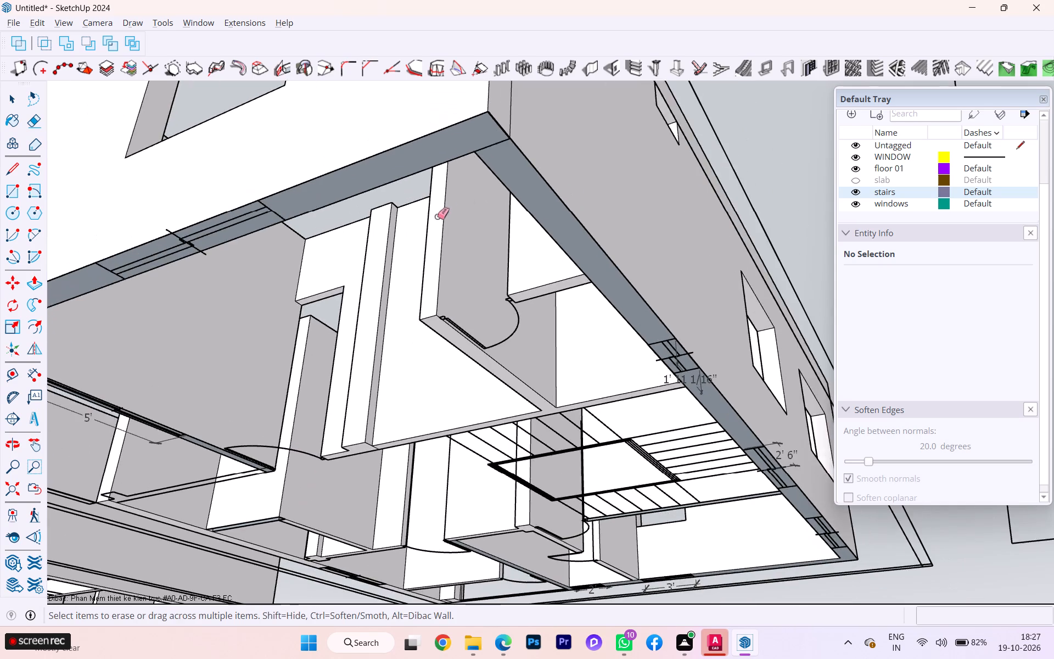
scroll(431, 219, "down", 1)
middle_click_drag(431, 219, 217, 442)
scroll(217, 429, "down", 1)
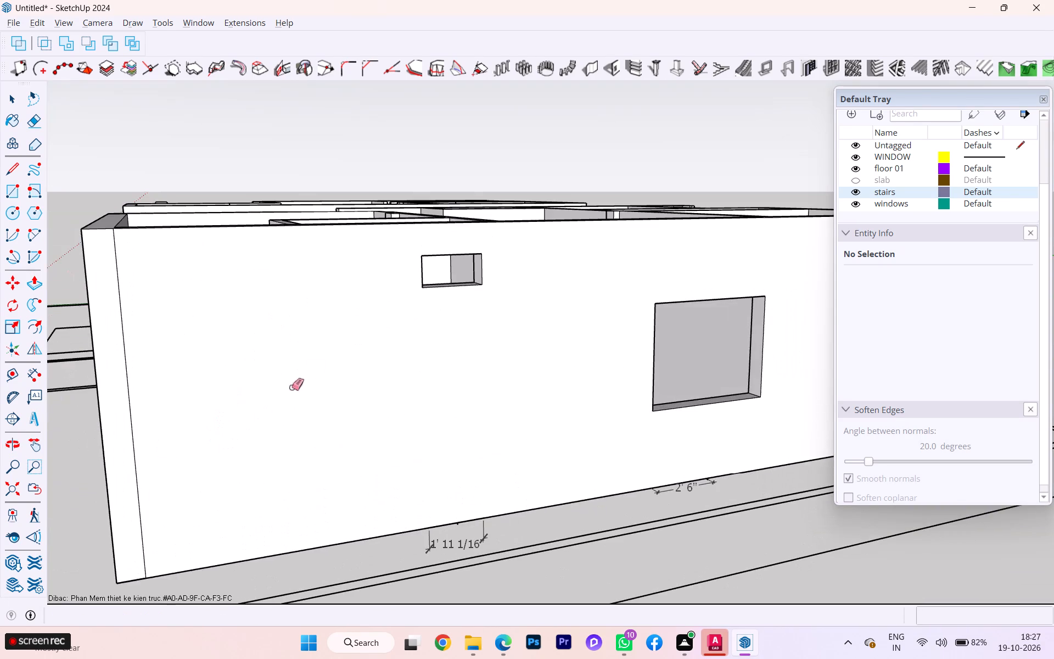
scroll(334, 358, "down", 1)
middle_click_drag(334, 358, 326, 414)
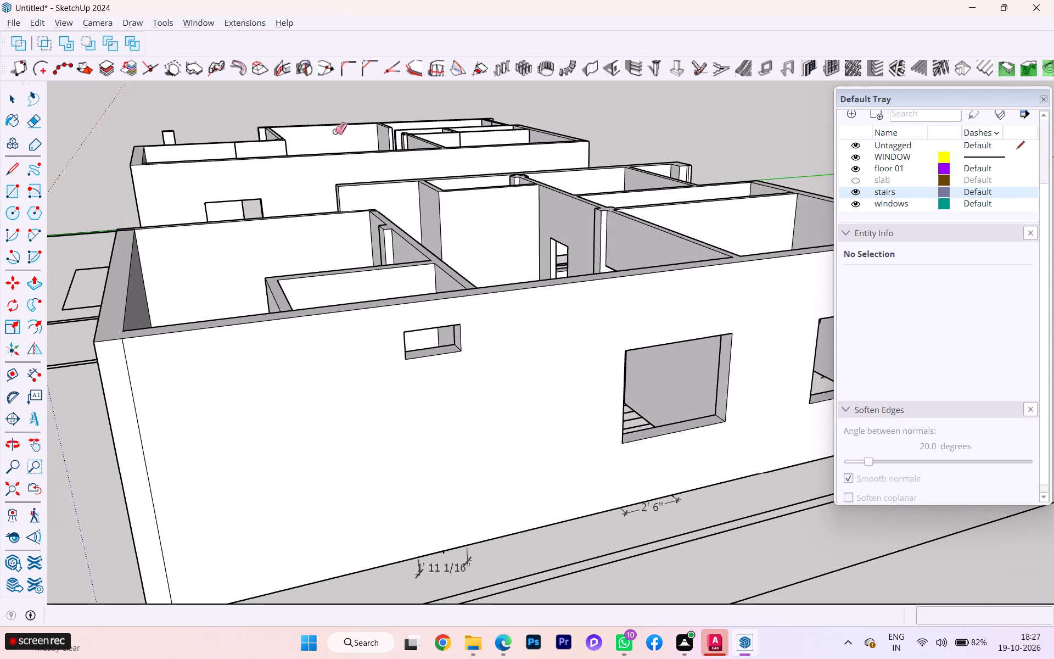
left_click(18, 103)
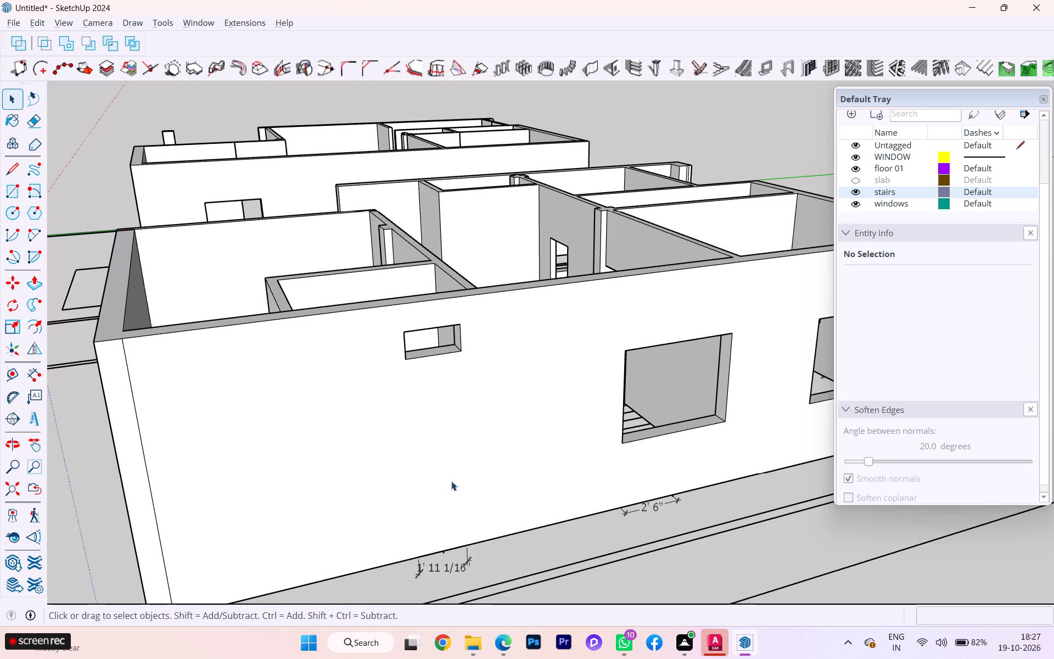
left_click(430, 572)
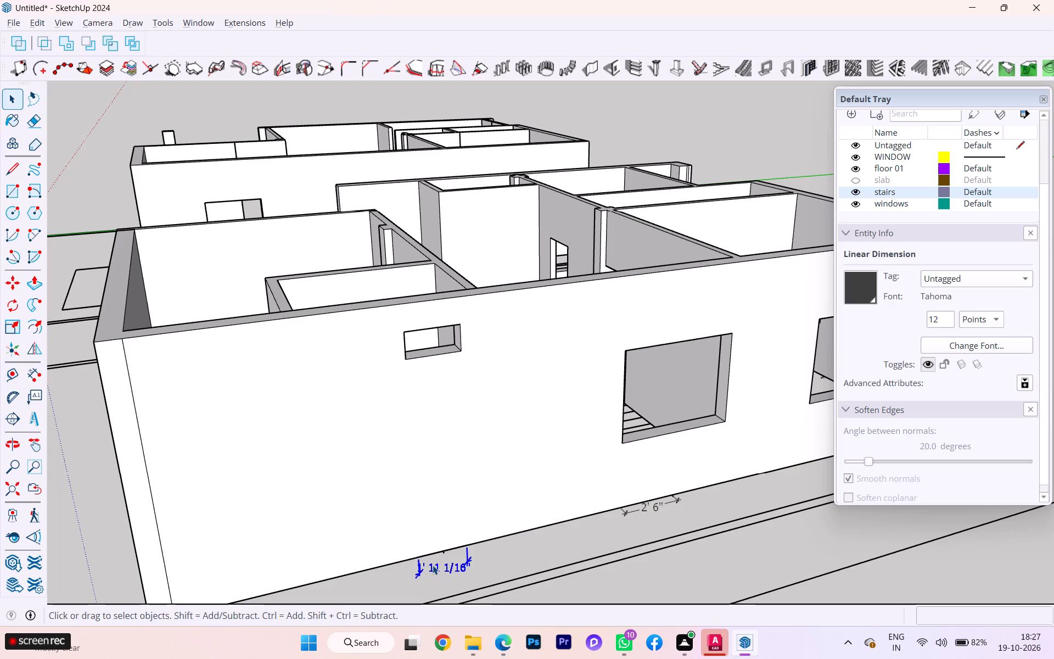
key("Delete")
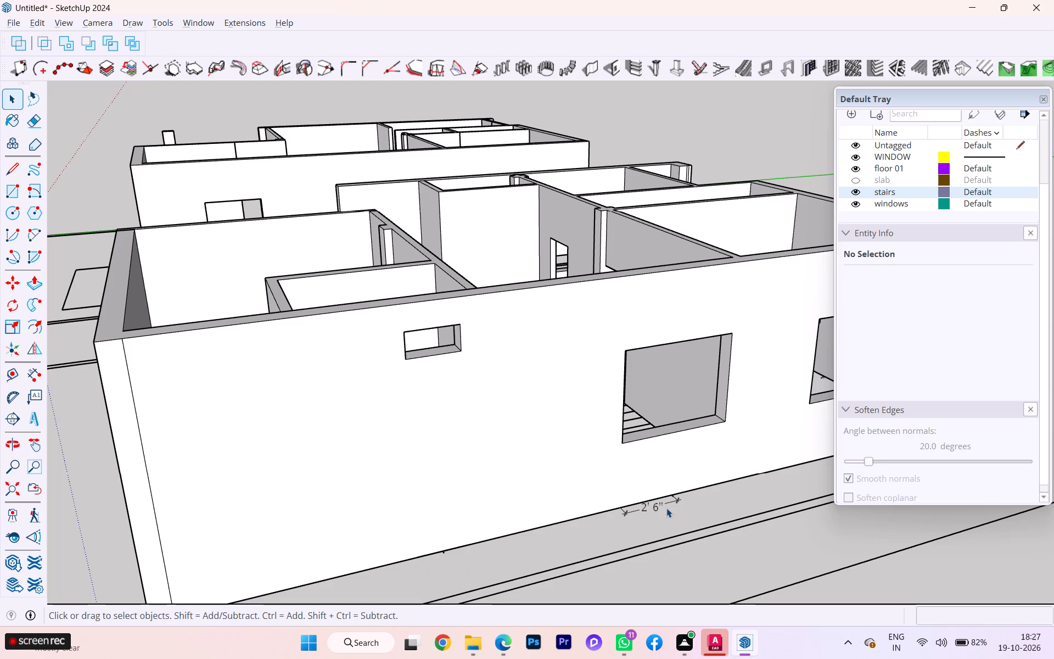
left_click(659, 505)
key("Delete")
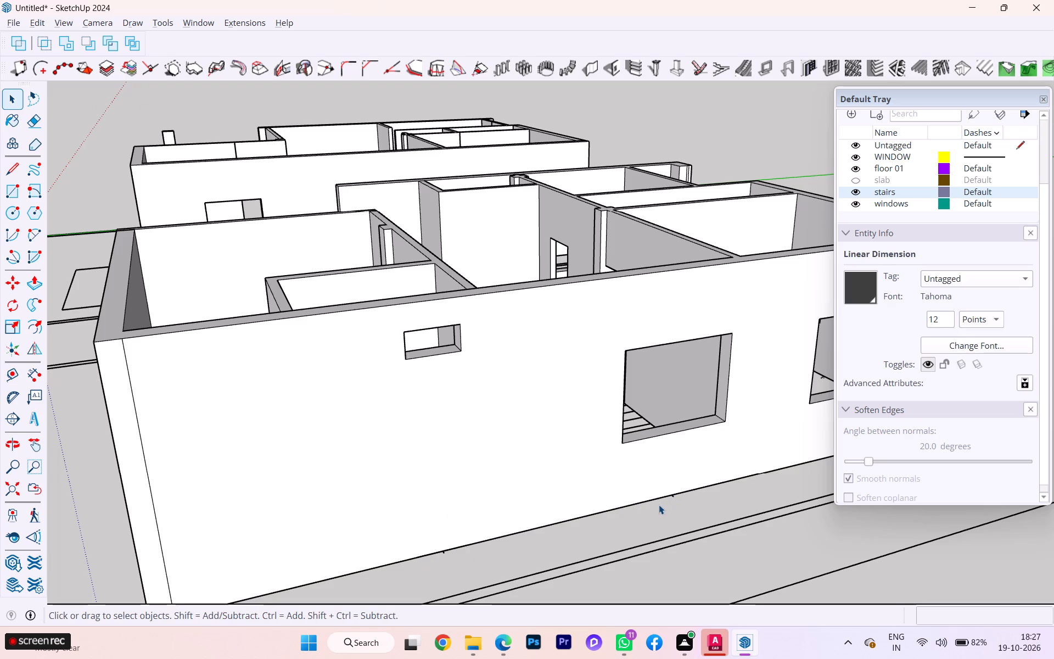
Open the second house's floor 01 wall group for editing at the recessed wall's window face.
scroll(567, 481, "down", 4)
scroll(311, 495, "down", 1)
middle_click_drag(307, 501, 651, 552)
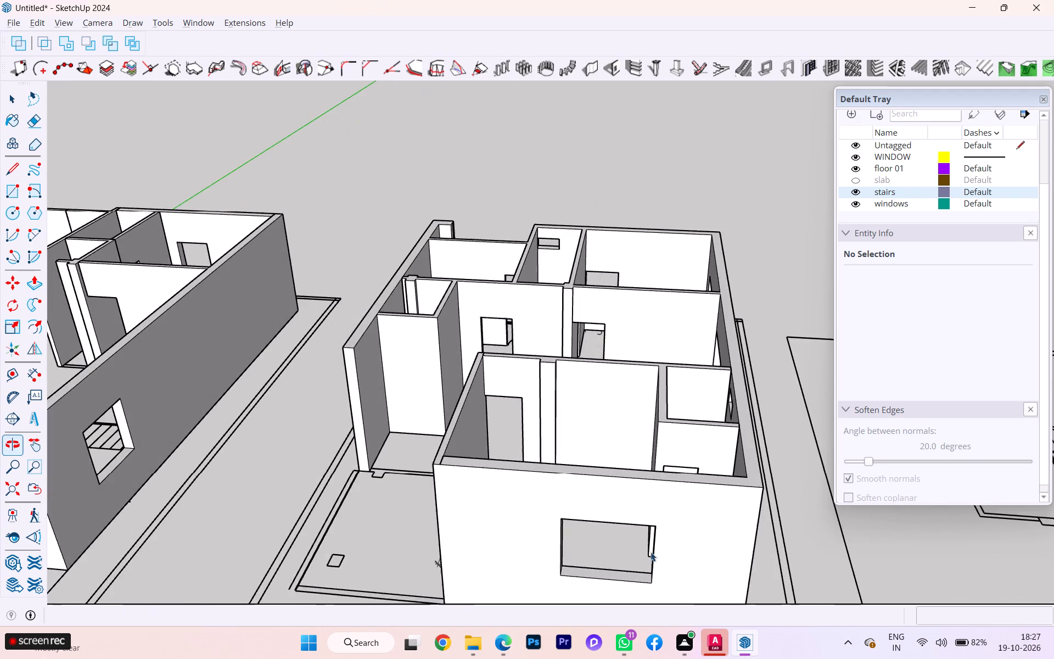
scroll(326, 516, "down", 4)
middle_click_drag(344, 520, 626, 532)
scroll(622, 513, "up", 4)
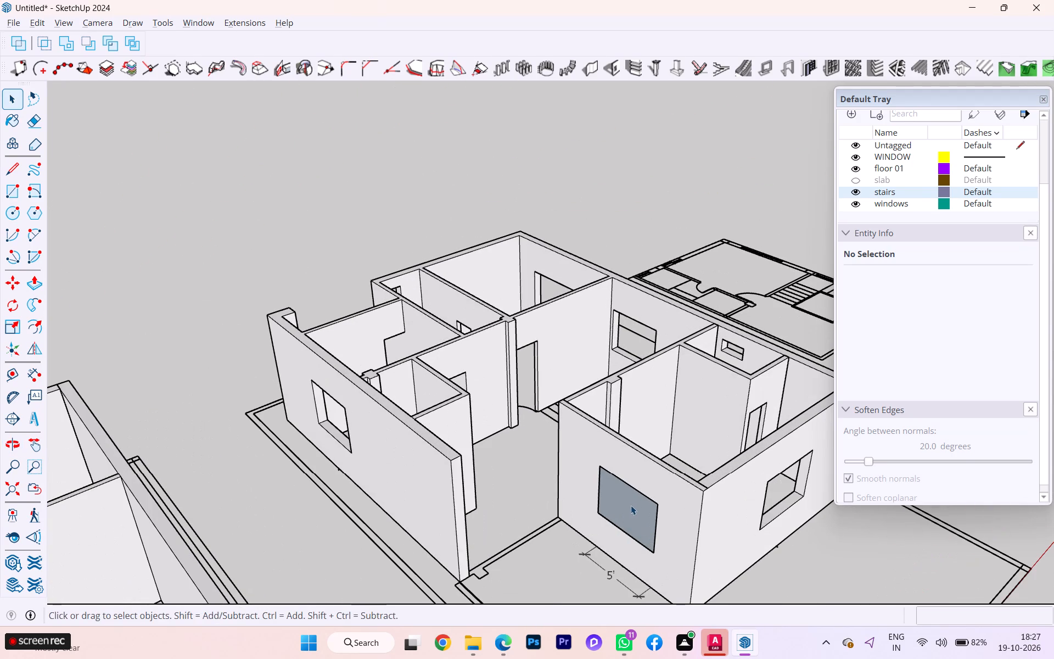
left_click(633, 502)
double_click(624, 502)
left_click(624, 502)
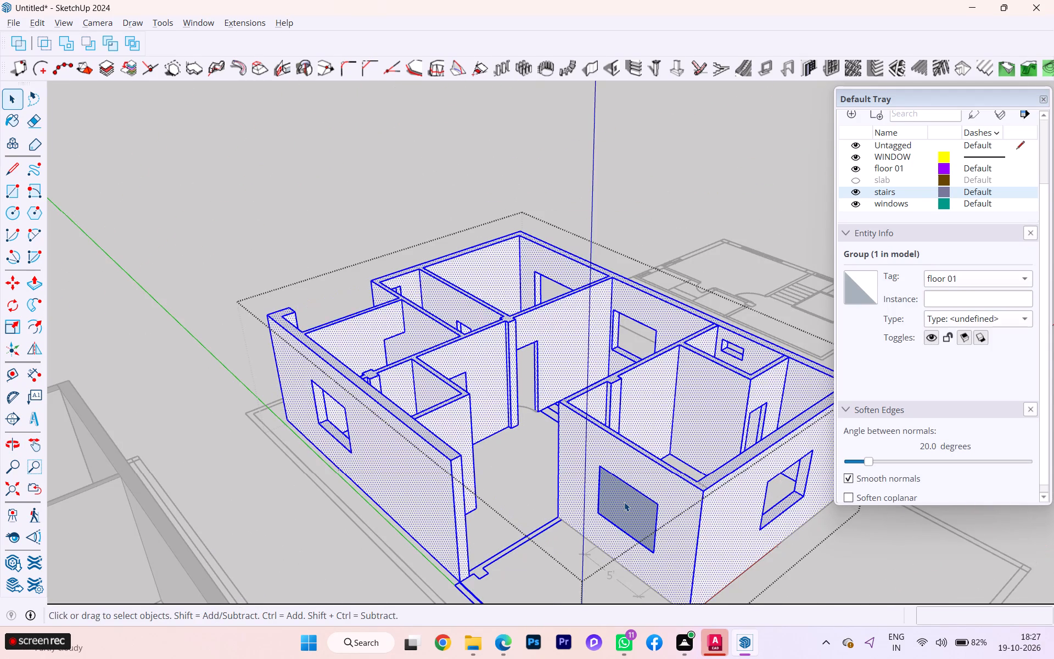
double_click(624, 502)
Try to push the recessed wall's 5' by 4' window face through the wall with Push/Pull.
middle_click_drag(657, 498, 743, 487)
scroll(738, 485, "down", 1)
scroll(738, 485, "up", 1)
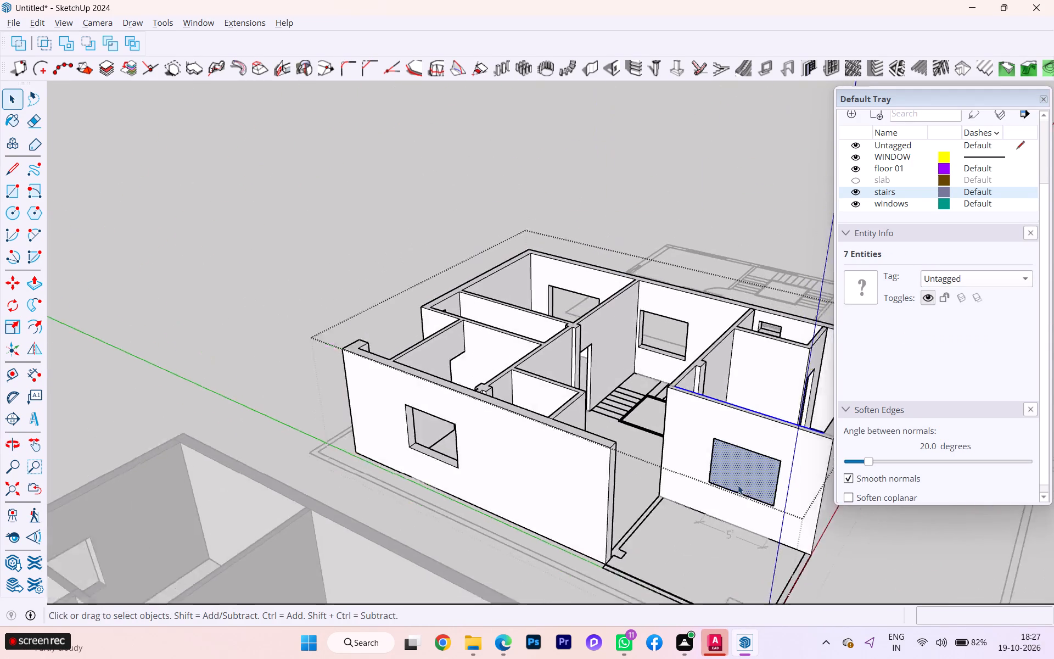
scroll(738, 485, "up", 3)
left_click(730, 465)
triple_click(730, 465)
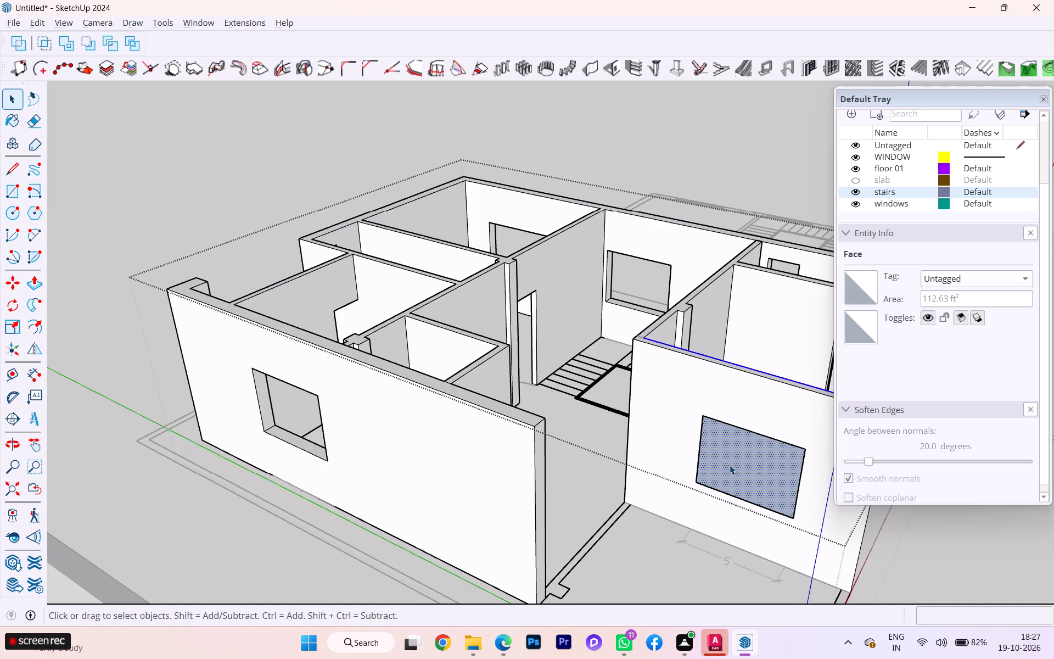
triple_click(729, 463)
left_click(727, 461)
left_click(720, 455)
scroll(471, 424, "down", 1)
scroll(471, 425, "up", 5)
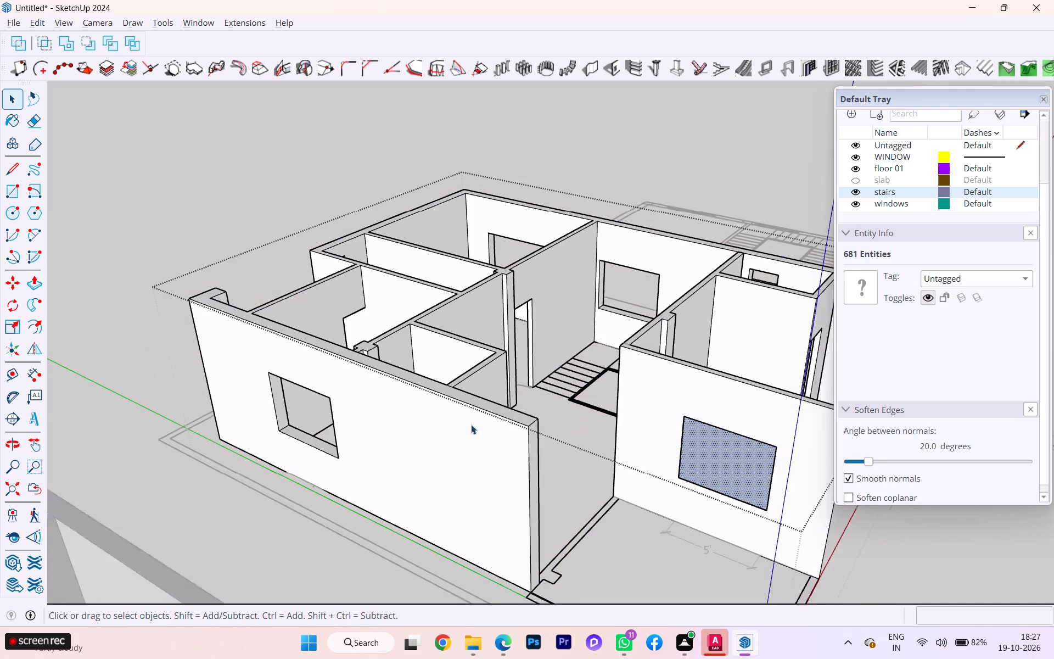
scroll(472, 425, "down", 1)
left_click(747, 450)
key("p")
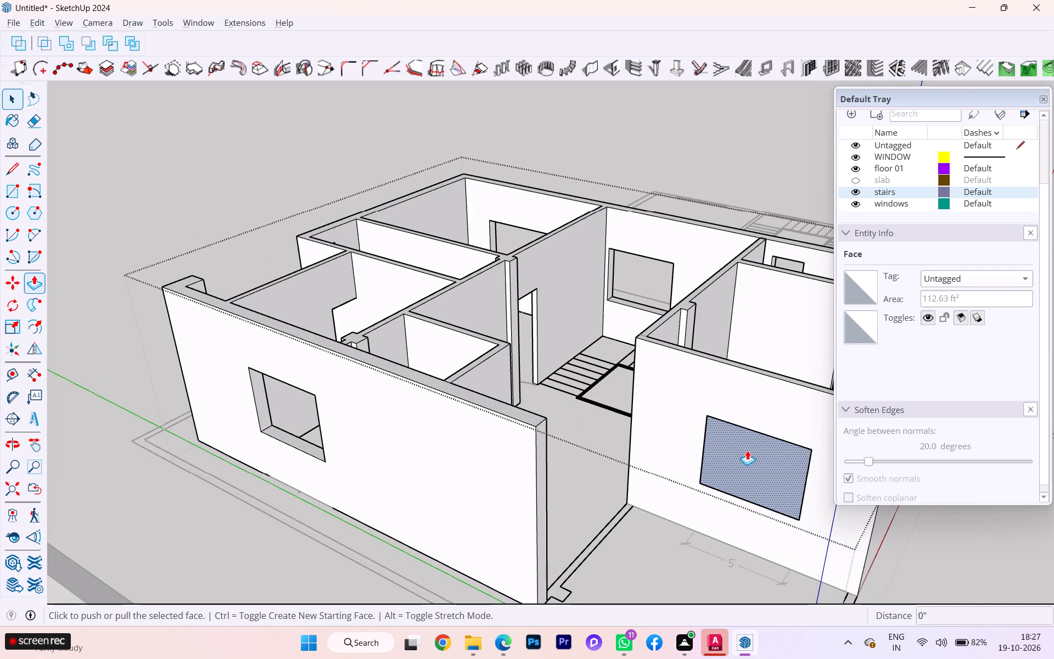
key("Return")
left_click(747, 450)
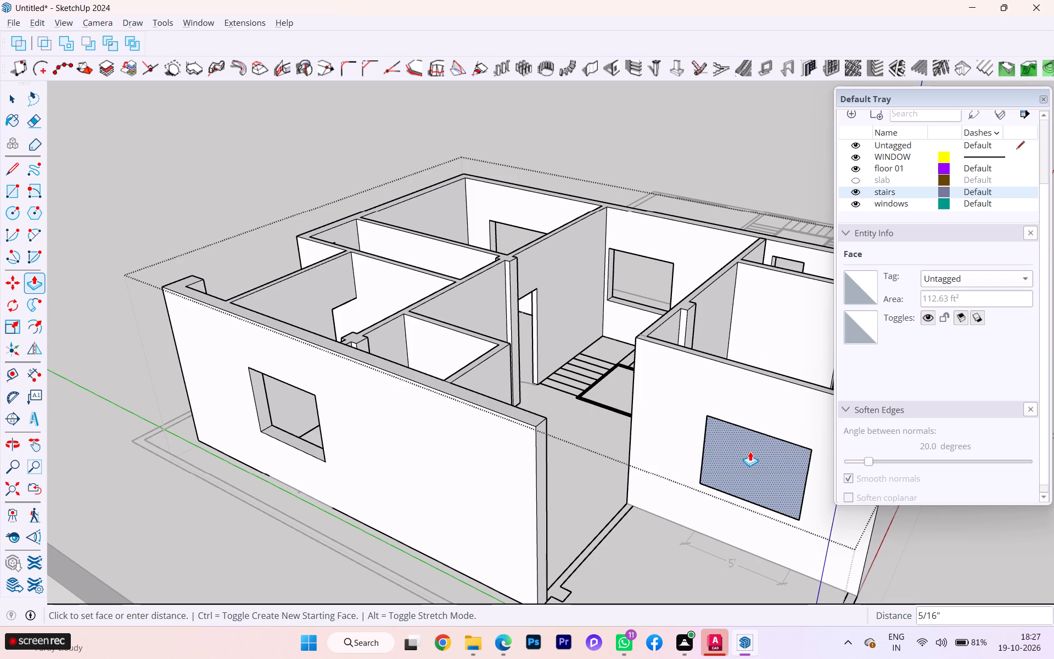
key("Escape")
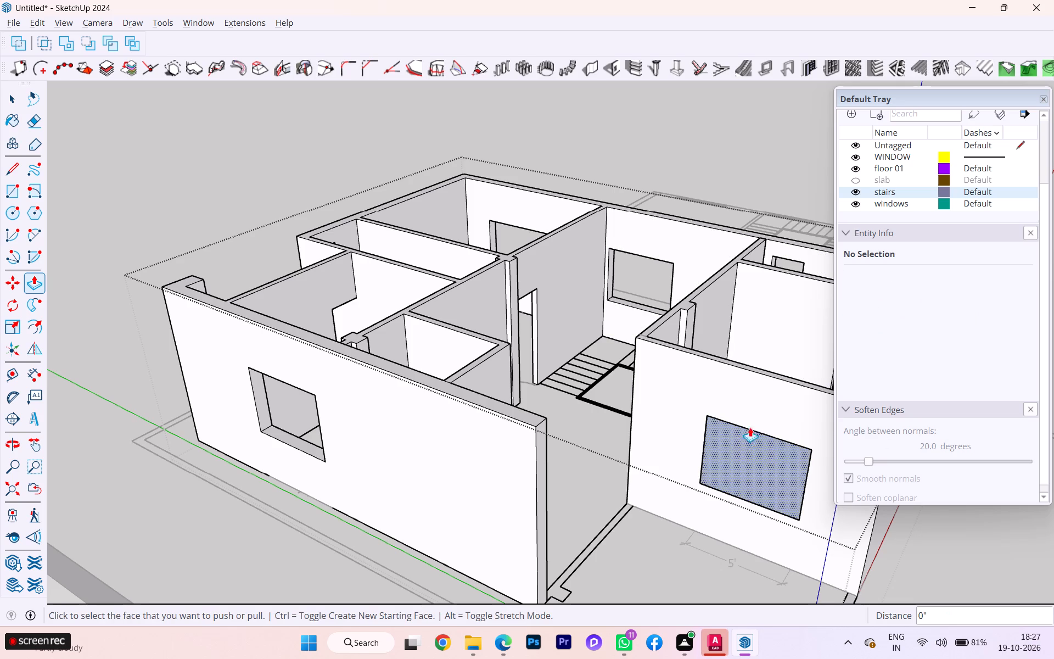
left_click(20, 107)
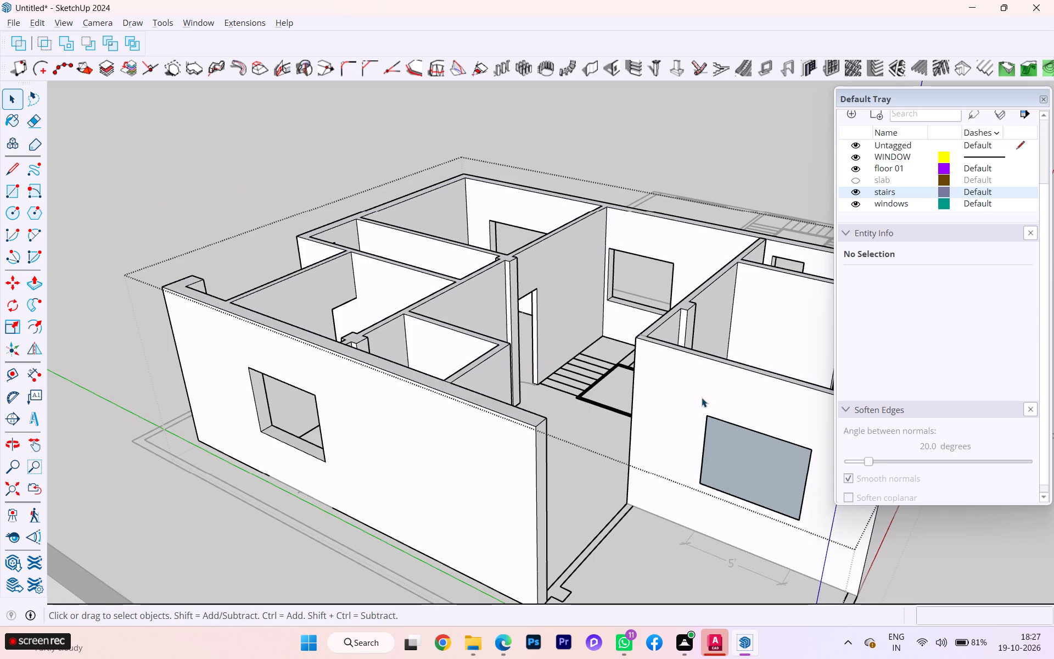
Inspect the top edge and the face of the recessed wall's window opening.
left_click(710, 418)
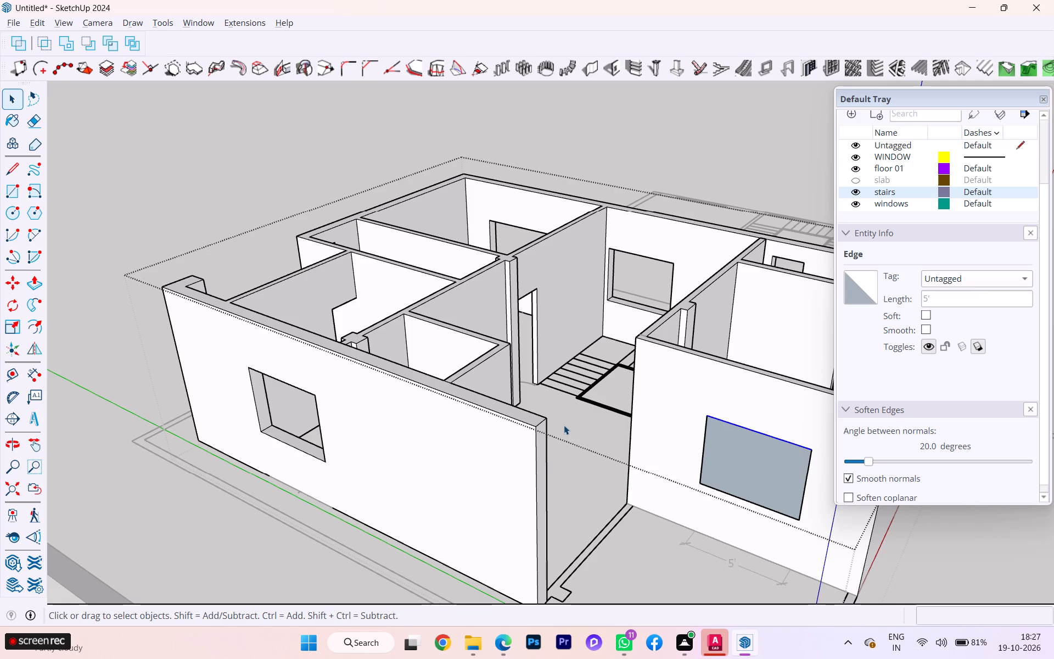
left_click_drag(117, 535, 116, 526)
scroll(421, 443, "down", 2)
scroll(421, 443, "up", 2)
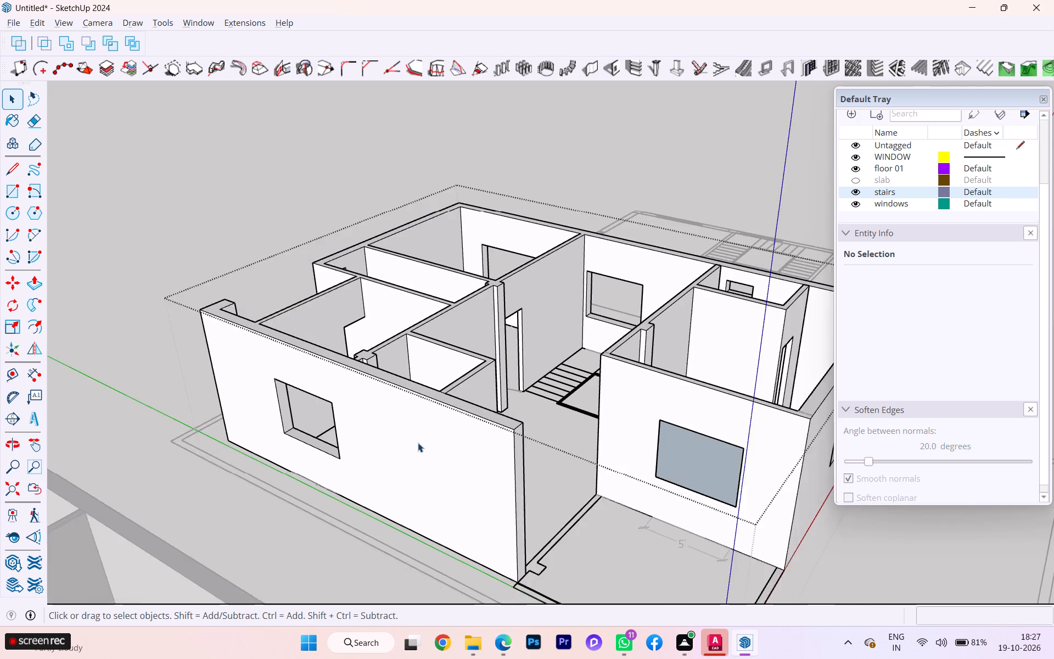
scroll(393, 440, "down", 3)
scroll(338, 433, "down", 1)
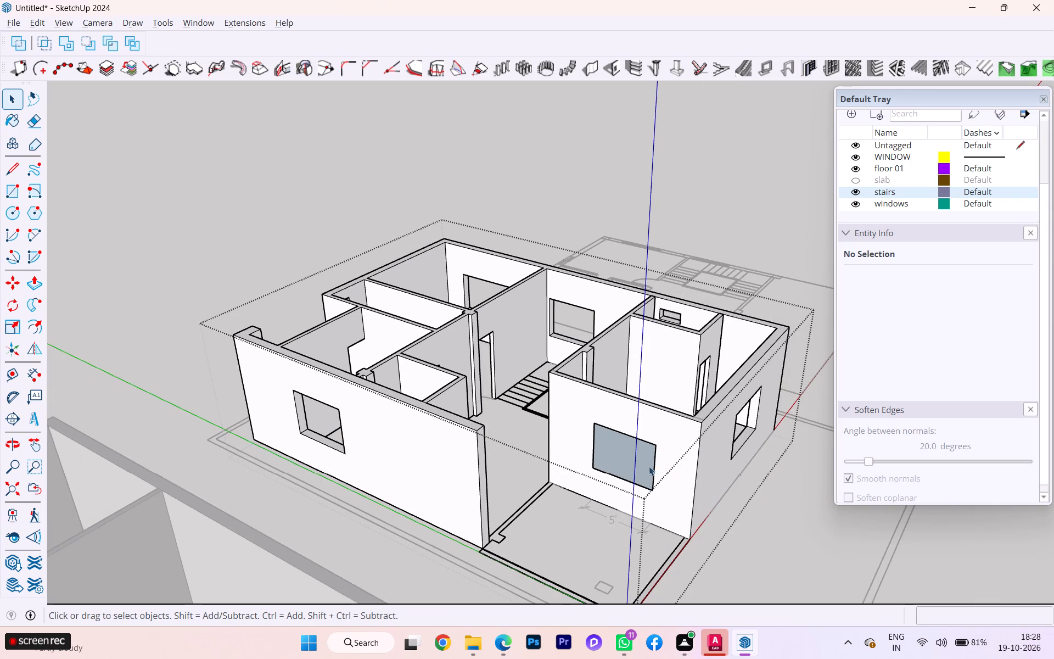
left_click(635, 452)
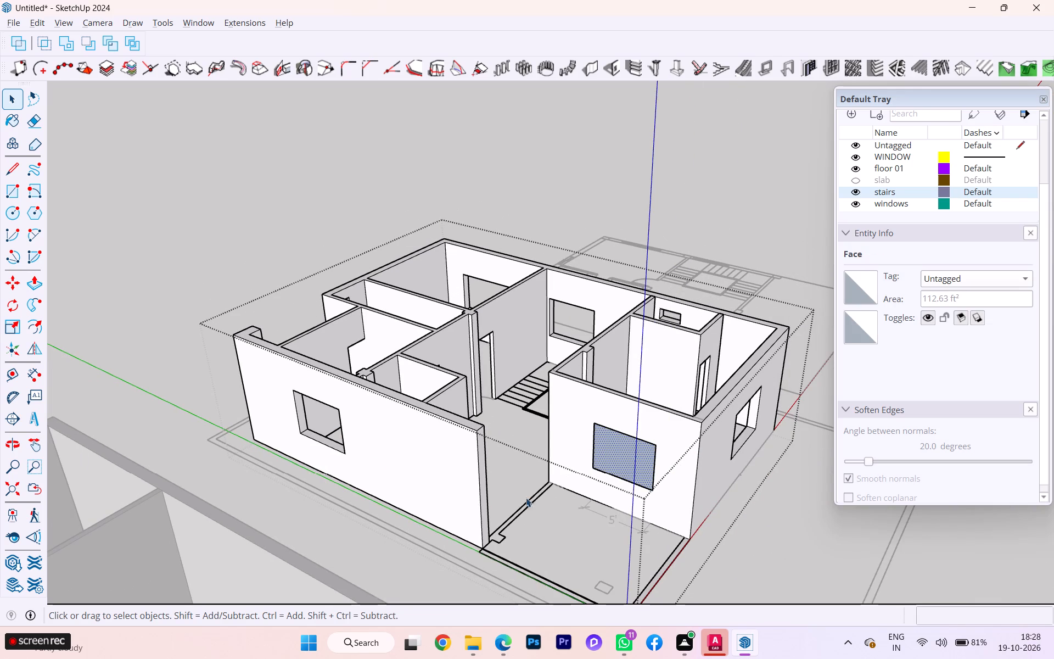
Undo the recent edits back through the creation of the recessed wall's 5' by 4' opening.
key("ctrl+z")
key("ctrl+z")
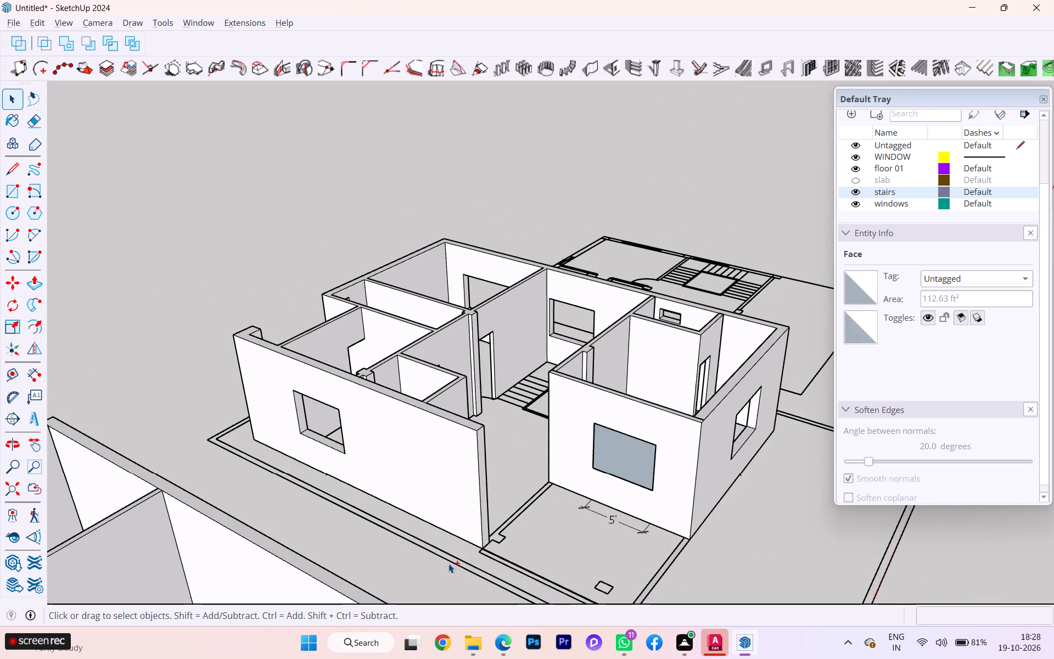
key("ctrl+z")
key("ctrl+z")
key("ctrl+z")
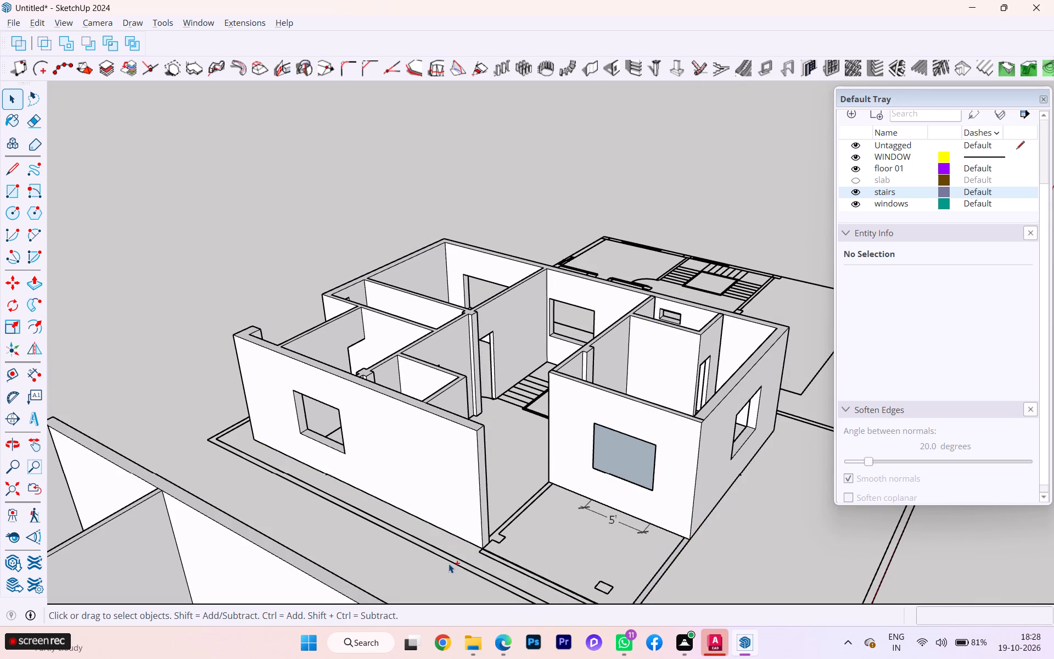
key("ctrl+z")
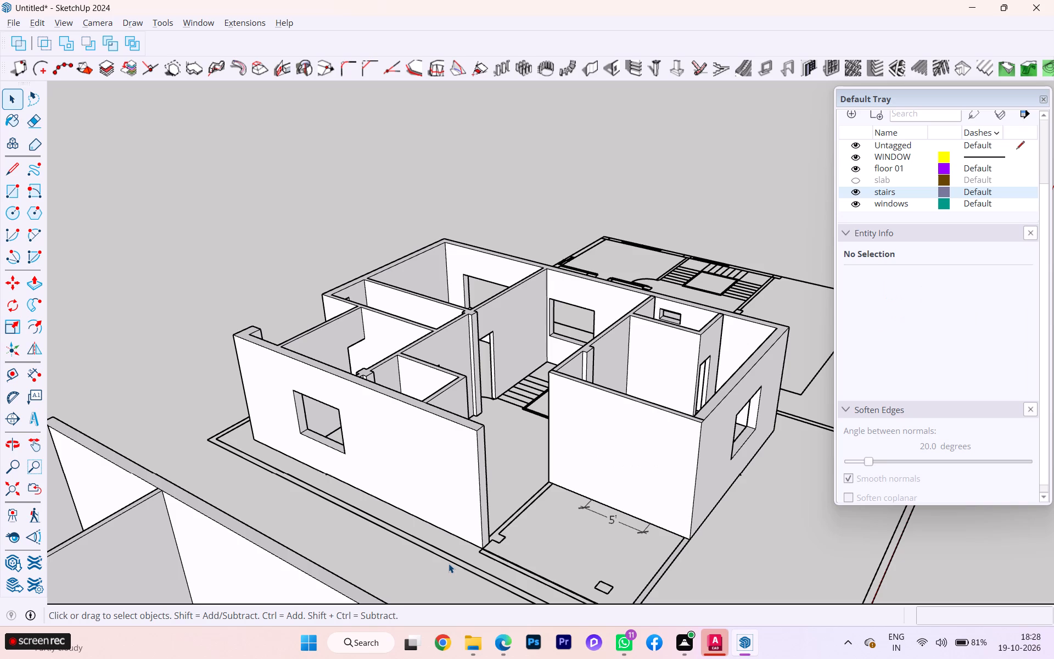